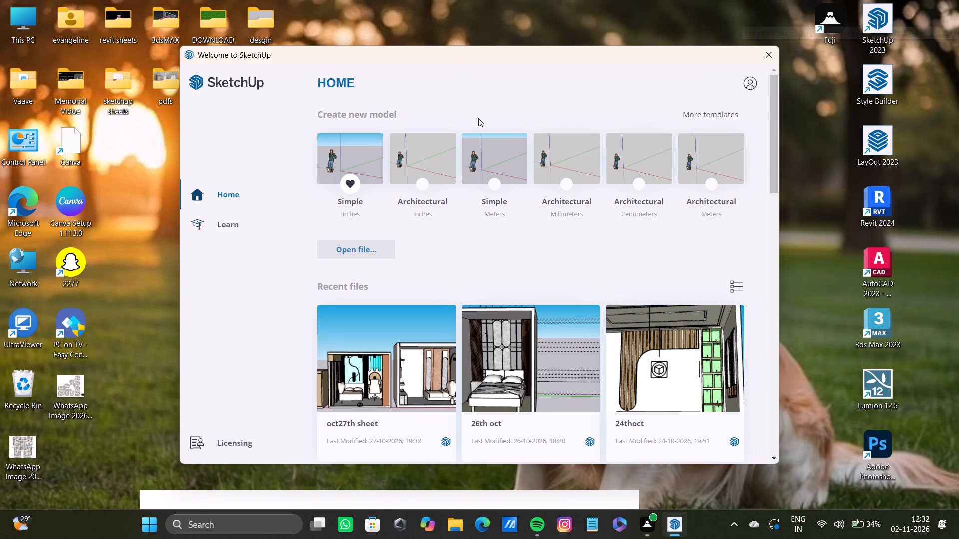
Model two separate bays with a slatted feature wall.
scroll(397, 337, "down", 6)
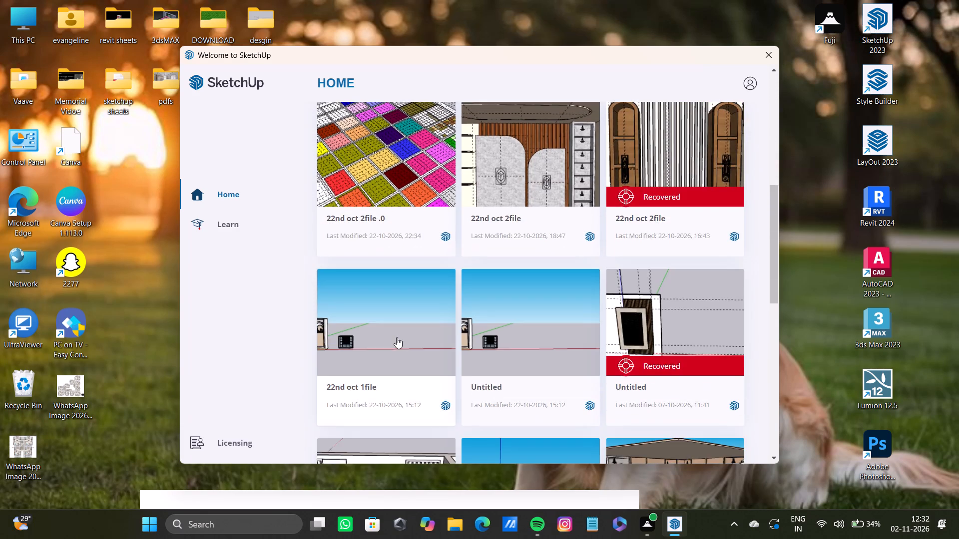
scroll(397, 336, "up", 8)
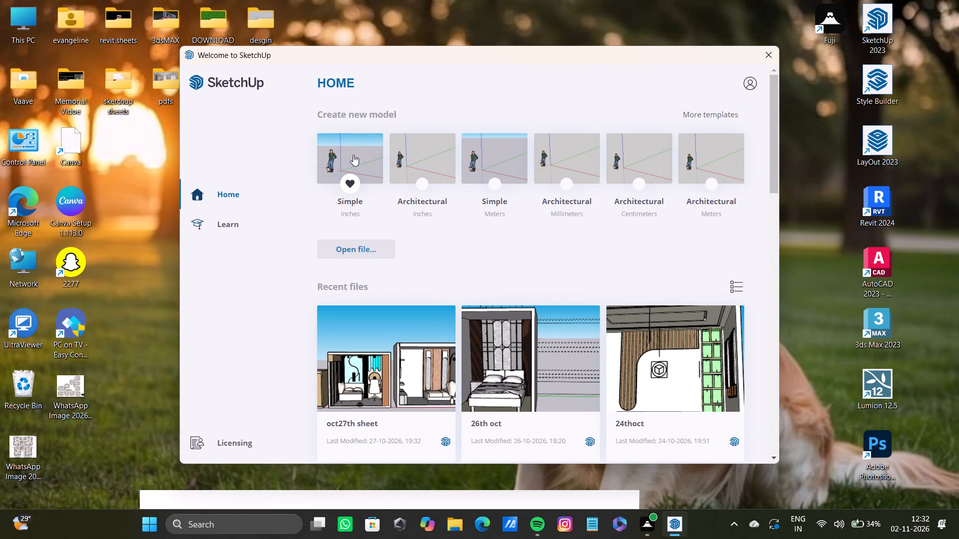
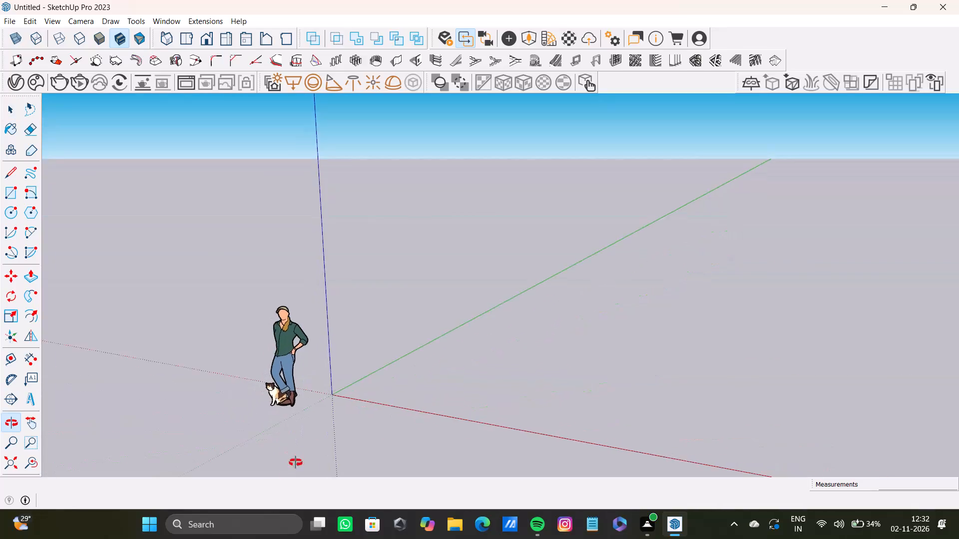
Draw a rectangle on the ground plane from the origin, about 5' 4" along the red axis by 9' 11" along the green axis.
middle_click_drag(309, 457, 311, 462)
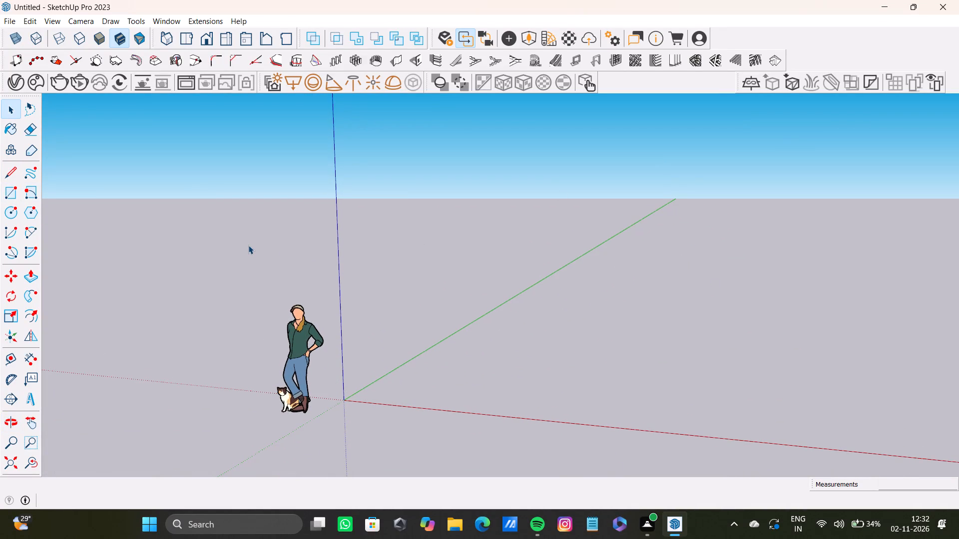
left_click(7, 177)
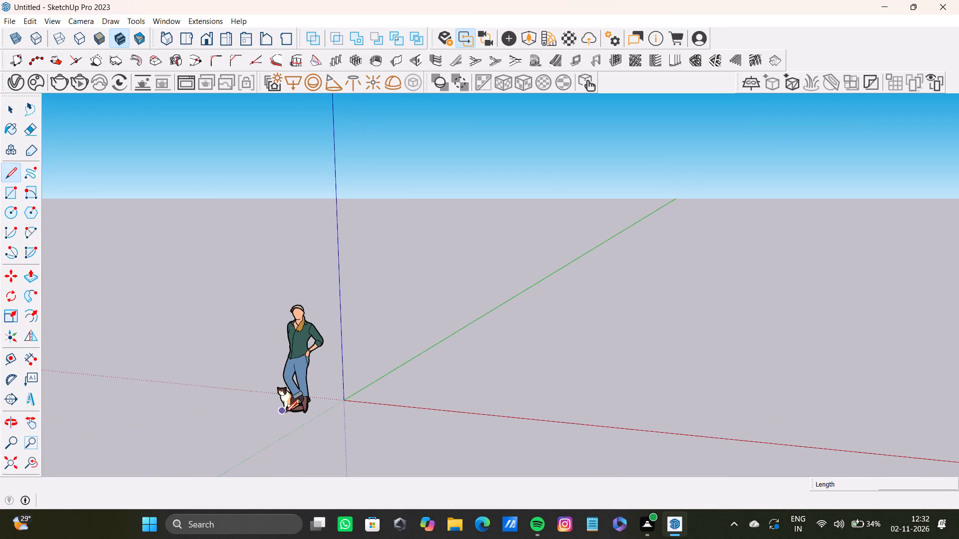
left_click(5, 189)
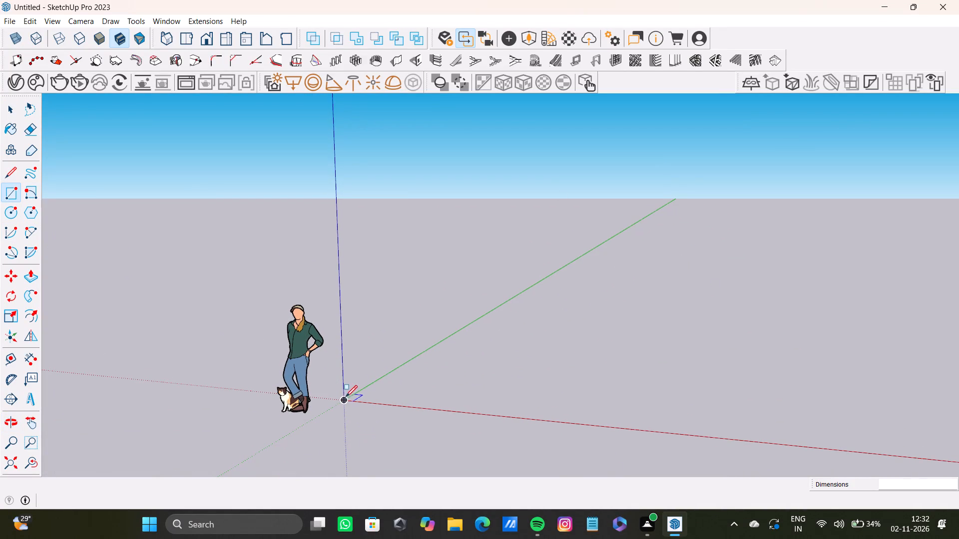
left_click(346, 397)
scroll(527, 398, "down", 8)
middle_click_drag(554, 364, 434, 390, "shift")
middle_click_drag(447, 428, 447, 445)
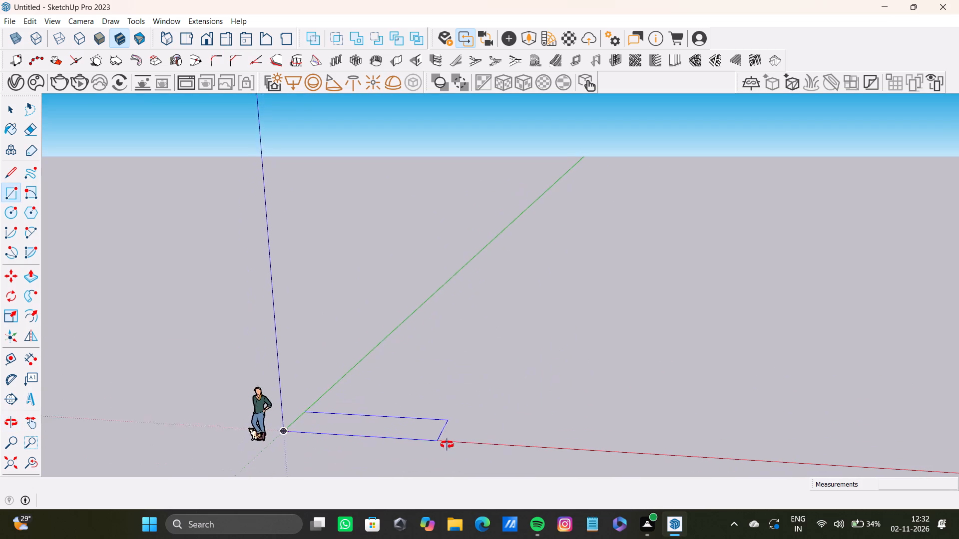
middle_click_drag(447, 445, 467, 342)
middle_click_drag(464, 354, 462, 415)
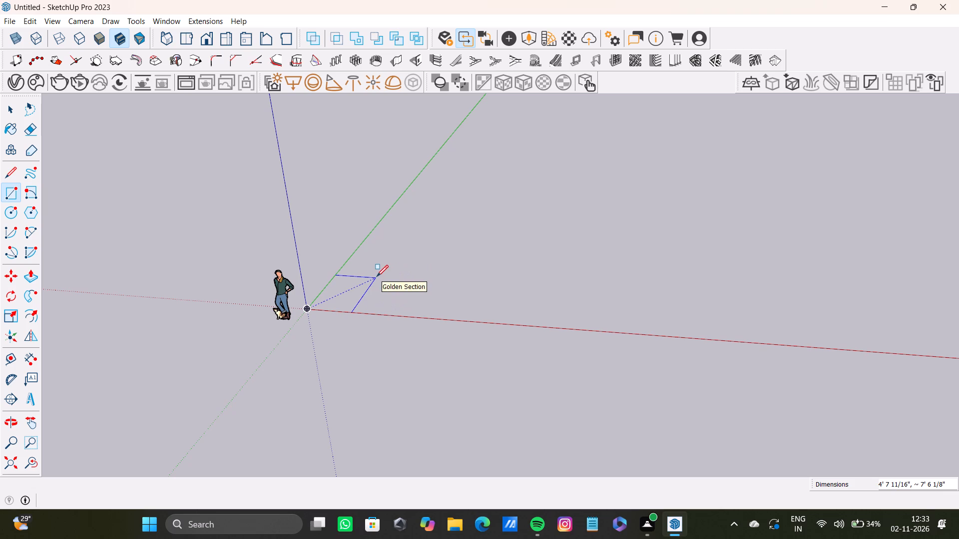
left_click(389, 269)
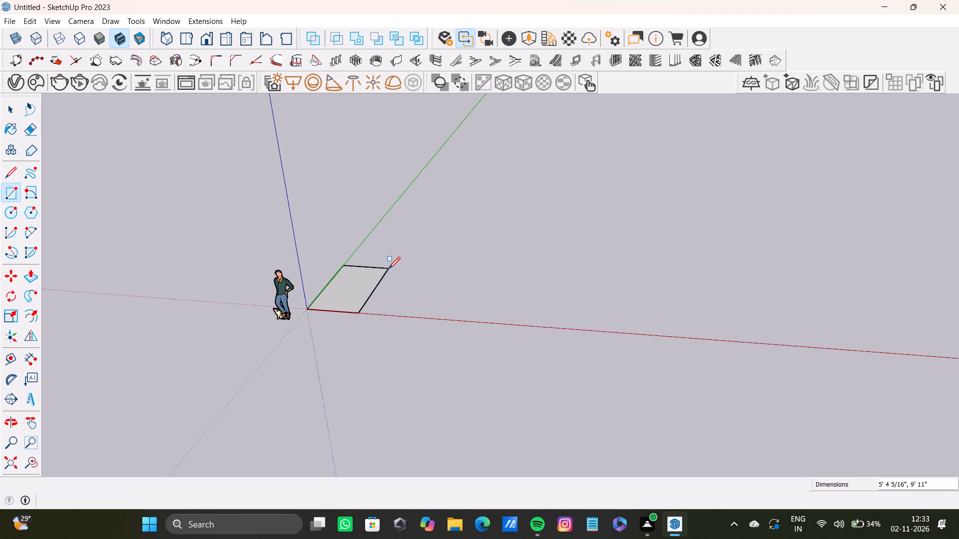
key("space")
Push/Pull the rectangular face upward slightly to form a thin slab.
left_click(355, 286)
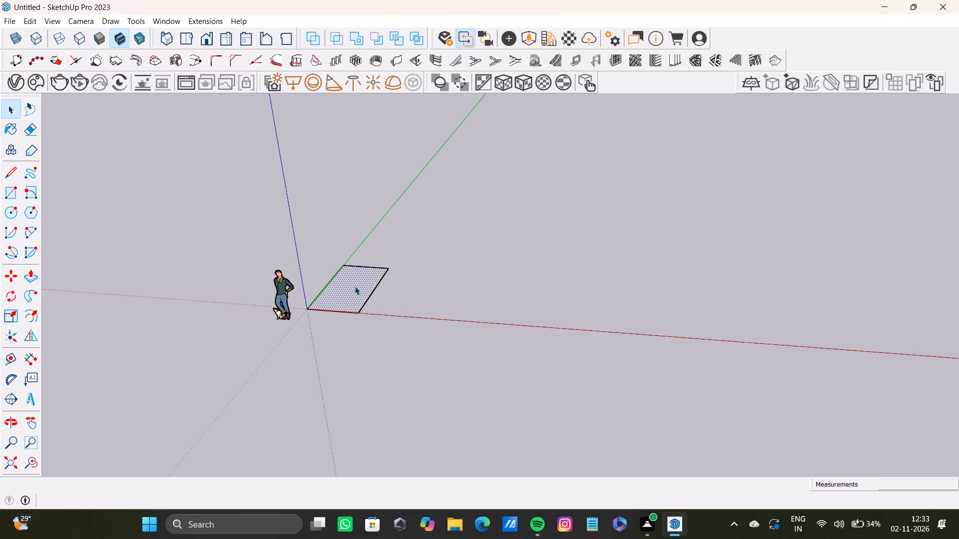
scroll(290, 334, "up", 8)
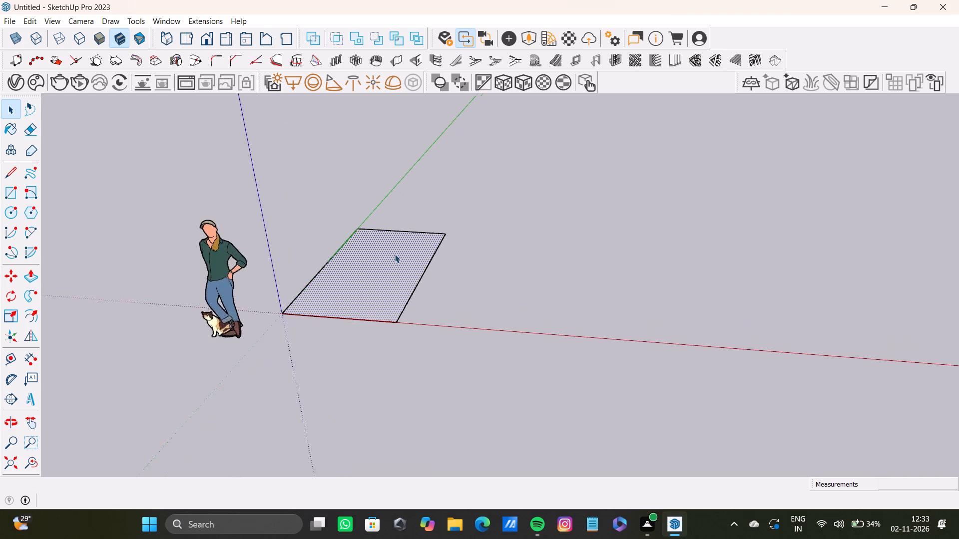
scroll(395, 254, "up", 5)
middle_click_drag(371, 260, 261, 363)
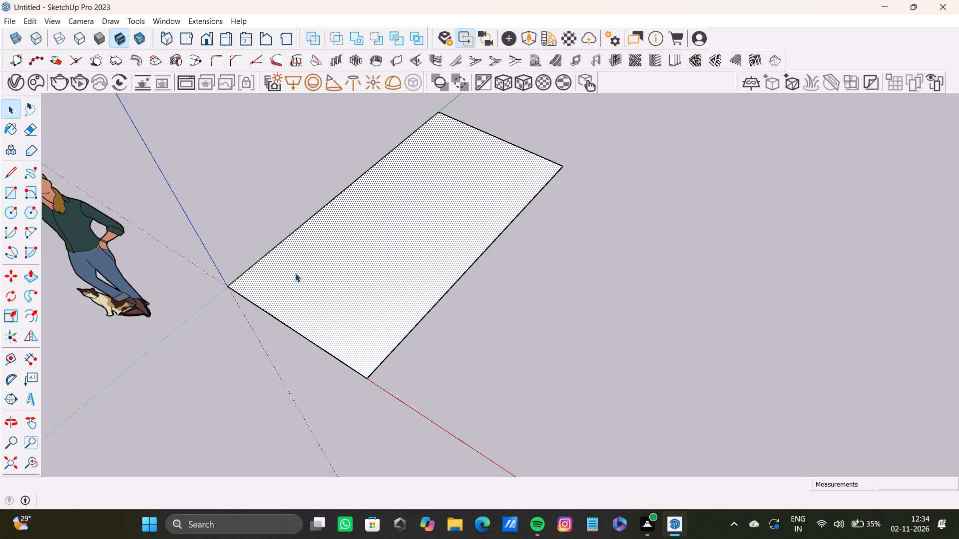
key("p")
left_click_drag(262, 290, 256, 284)
key("space")
left_click(231, 220)
Examine the thin slab's top, edges and near corner from several angles.
scroll(337, 404, "down", 5)
middle_click_drag(310, 372, 586, 109)
middle_click_drag(255, 135, 194, 246)
scroll(325, 269, "down", 9)
scroll(442, 297, "up", 1)
middle_click_drag(442, 297, 98, 397)
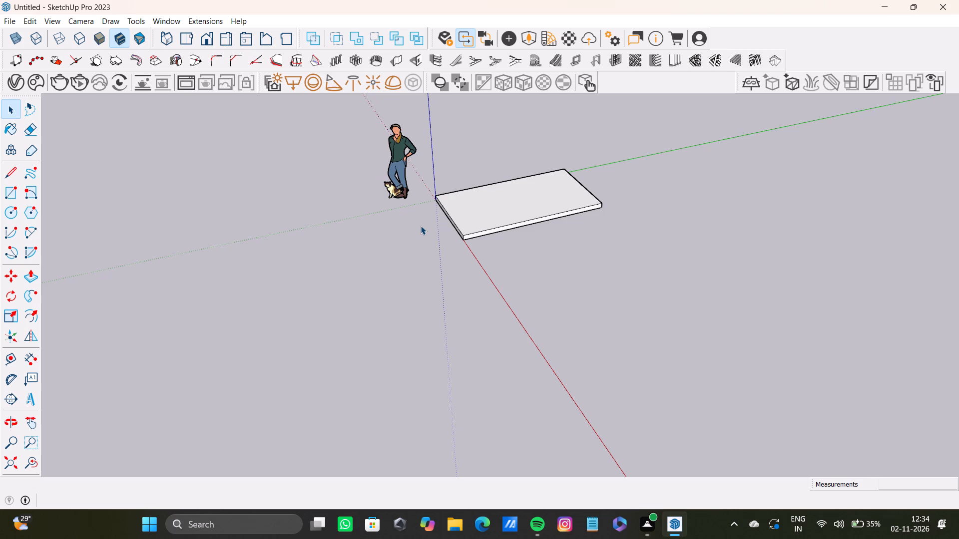
scroll(482, 200, "up", 8)
middle_click_drag(402, 227, 506, 241)
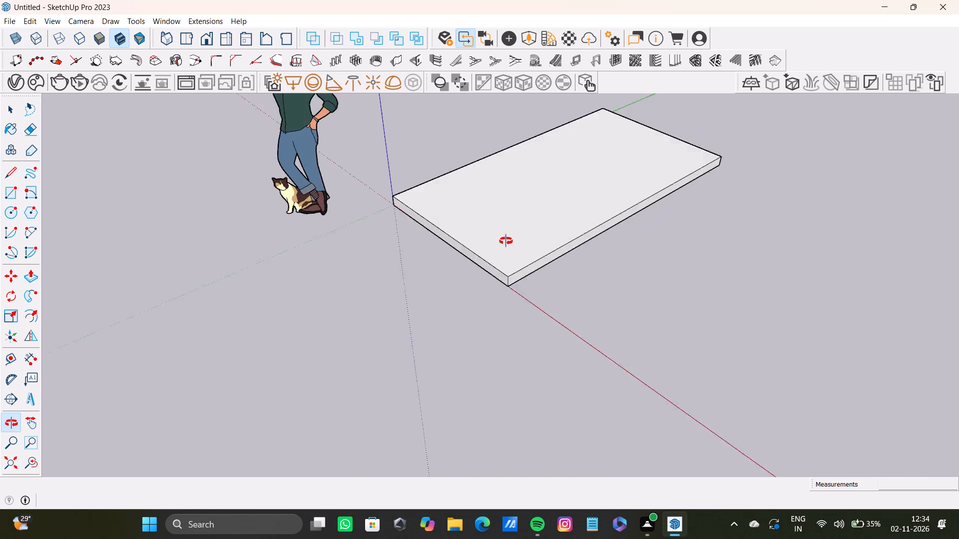
middle_click_drag(506, 241, 502, 274)
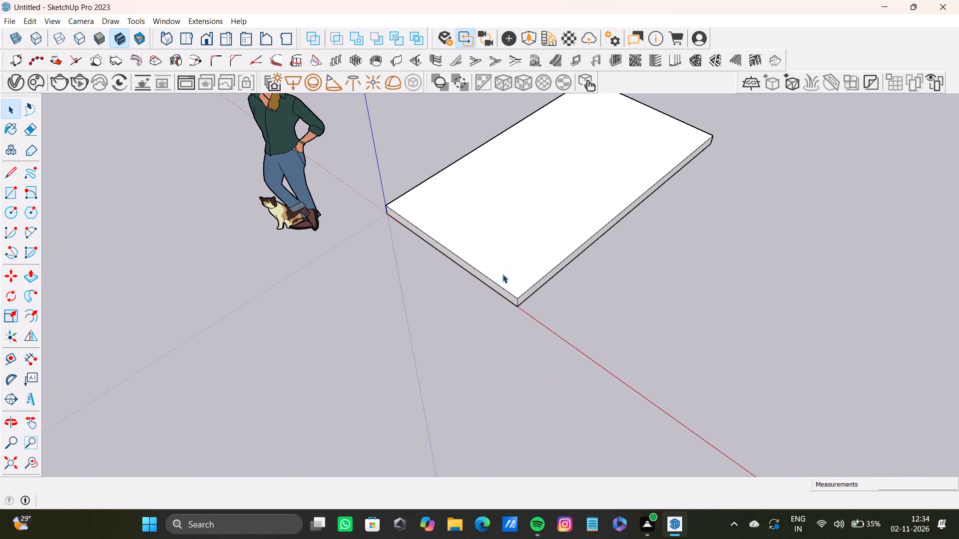
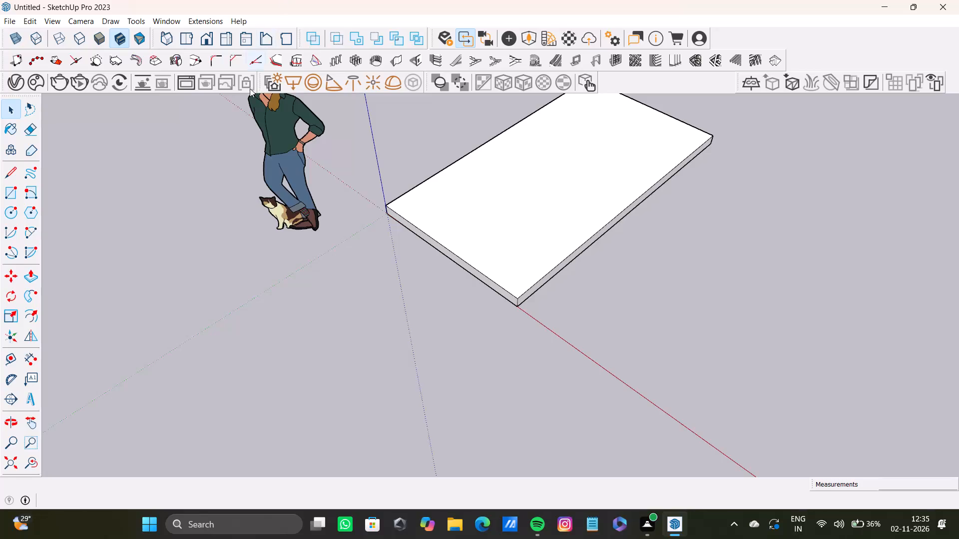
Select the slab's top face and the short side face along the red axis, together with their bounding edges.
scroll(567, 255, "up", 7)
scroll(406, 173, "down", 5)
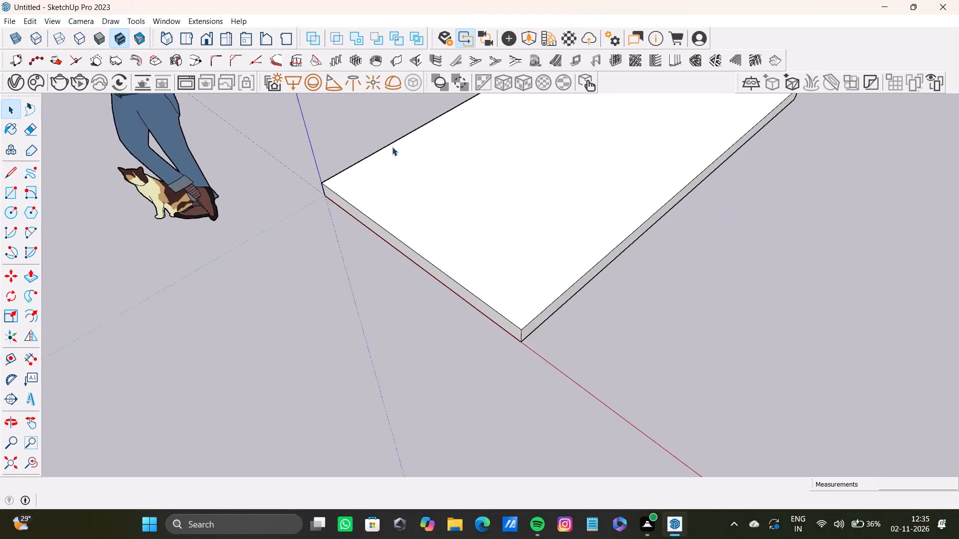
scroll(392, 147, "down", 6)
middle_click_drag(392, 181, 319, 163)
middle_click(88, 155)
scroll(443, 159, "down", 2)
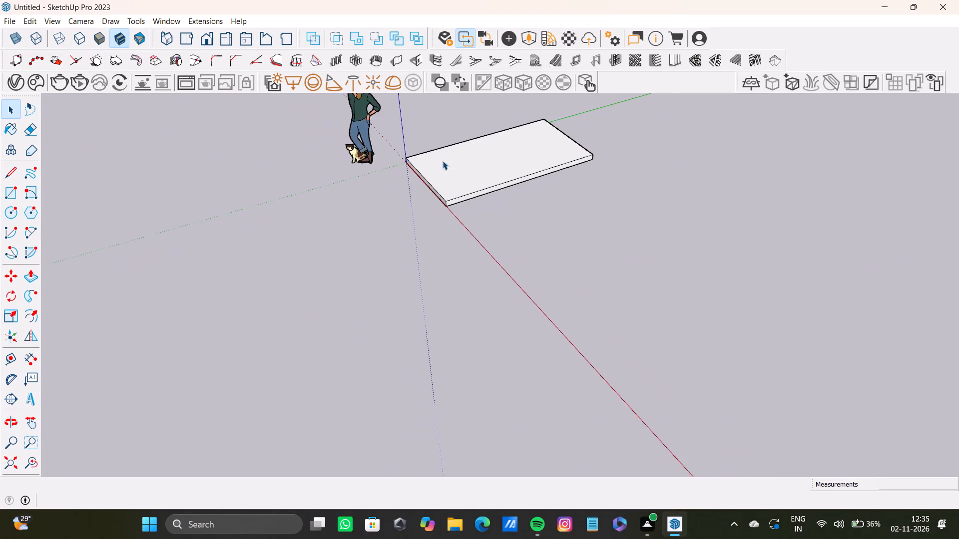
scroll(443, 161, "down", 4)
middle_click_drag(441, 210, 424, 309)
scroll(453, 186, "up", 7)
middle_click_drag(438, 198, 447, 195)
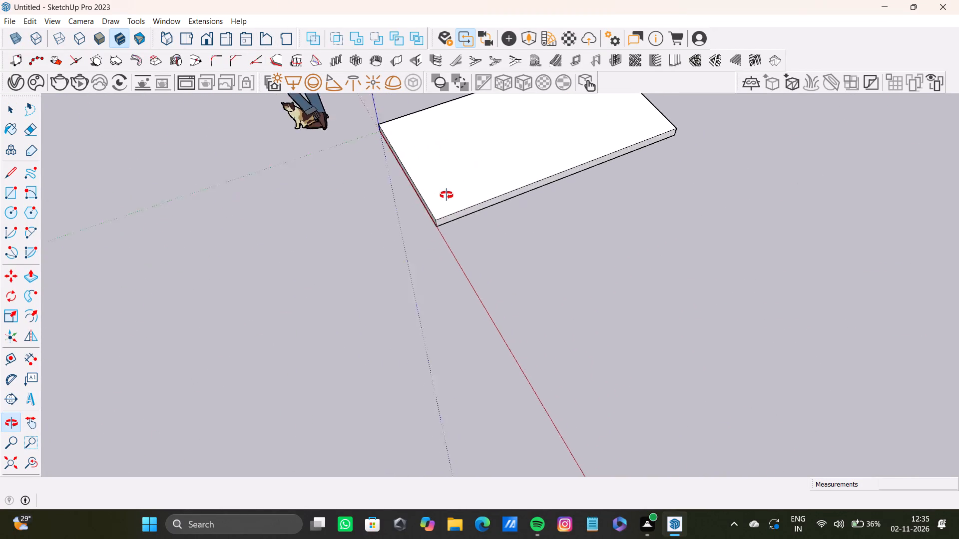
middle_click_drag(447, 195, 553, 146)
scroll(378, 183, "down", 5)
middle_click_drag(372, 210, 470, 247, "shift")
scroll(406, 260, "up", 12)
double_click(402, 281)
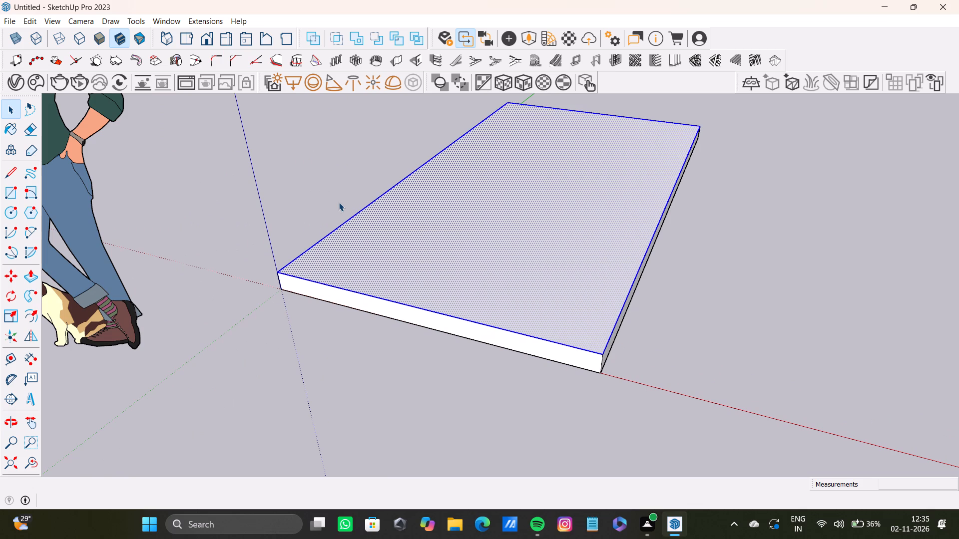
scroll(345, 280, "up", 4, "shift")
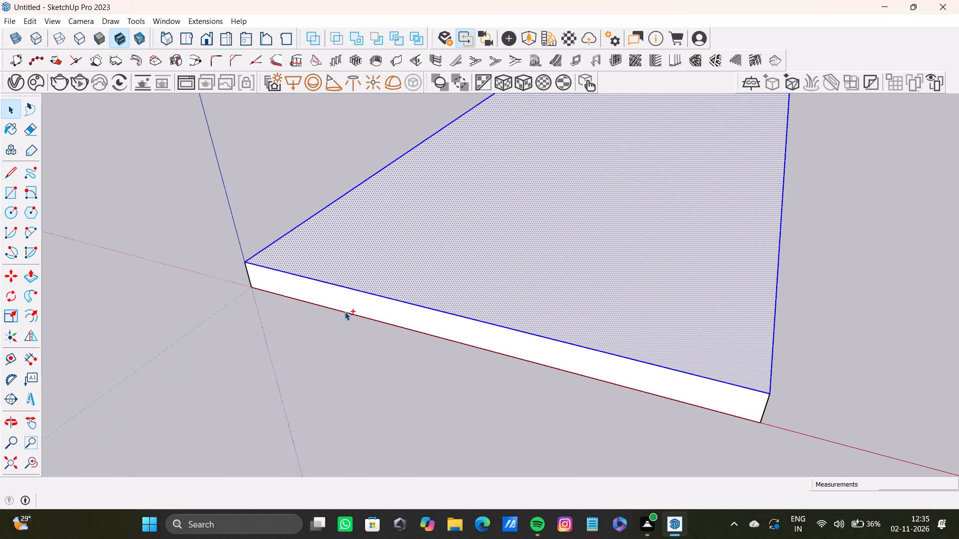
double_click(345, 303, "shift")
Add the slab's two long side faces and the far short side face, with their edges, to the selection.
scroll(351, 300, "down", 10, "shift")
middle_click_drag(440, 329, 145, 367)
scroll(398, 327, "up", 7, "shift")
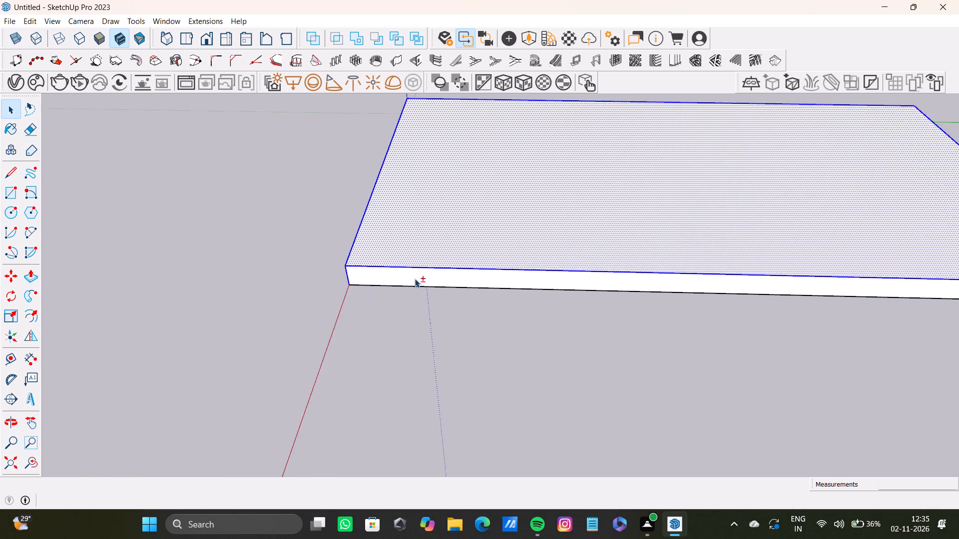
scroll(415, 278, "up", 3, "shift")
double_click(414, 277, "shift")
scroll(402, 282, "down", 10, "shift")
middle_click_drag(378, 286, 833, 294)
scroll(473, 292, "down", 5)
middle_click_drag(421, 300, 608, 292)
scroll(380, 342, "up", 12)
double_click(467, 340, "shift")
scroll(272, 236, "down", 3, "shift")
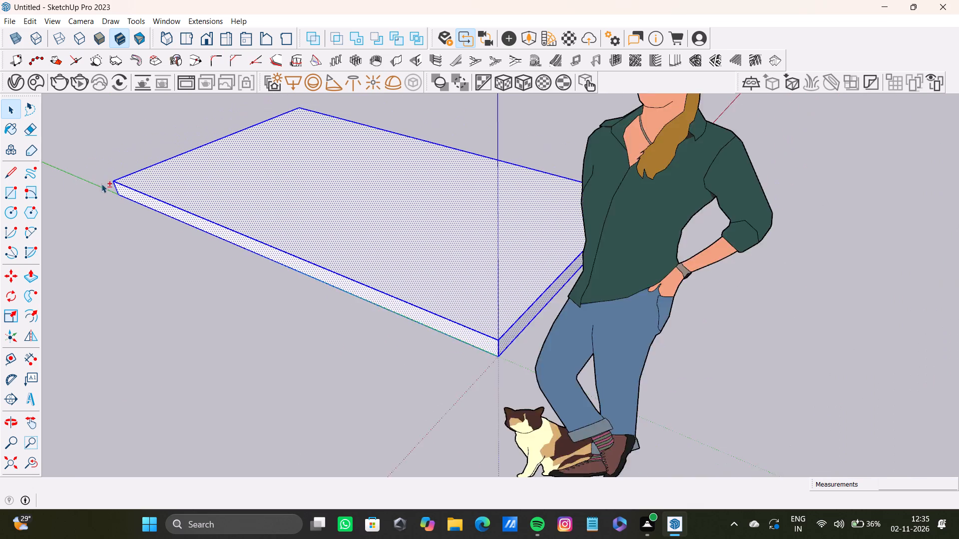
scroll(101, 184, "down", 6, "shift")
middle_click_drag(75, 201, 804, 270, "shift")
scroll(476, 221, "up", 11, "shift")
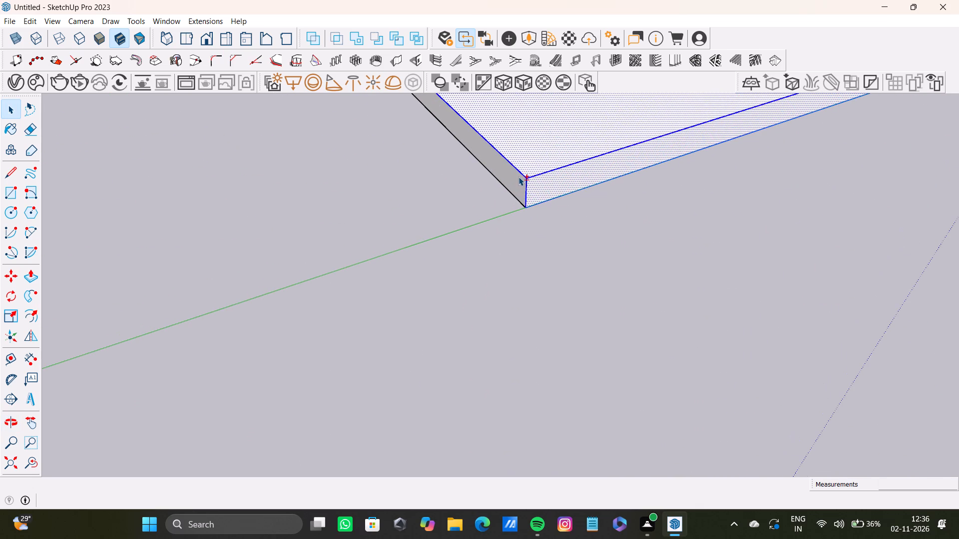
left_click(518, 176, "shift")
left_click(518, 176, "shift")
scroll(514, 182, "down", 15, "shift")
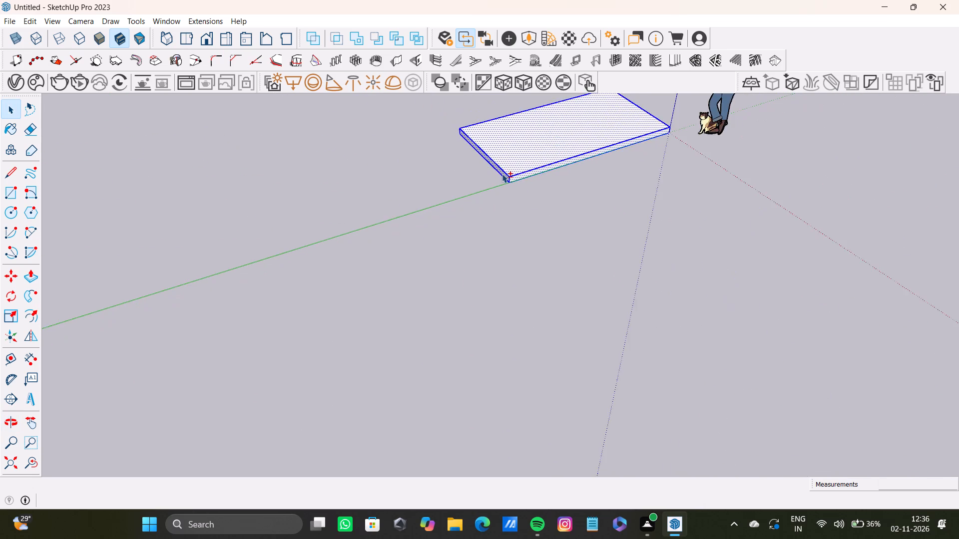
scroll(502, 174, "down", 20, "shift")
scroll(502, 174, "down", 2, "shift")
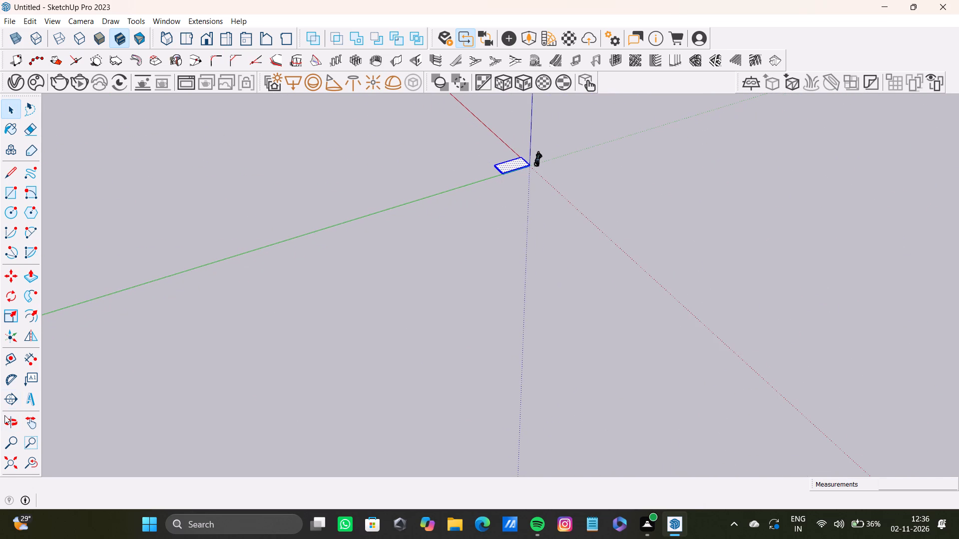
Select the entire slab with all its connected faces and edges.
left_click(7, 465)
middle_click_drag(625, 250, 0, 226)
scroll(258, 243, "down", 9)
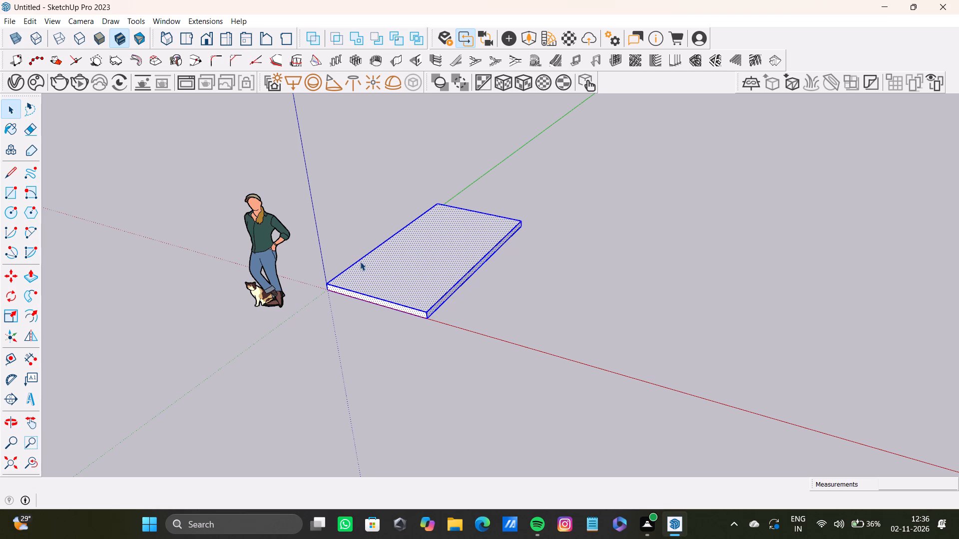
scroll(357, 267, "up", 7)
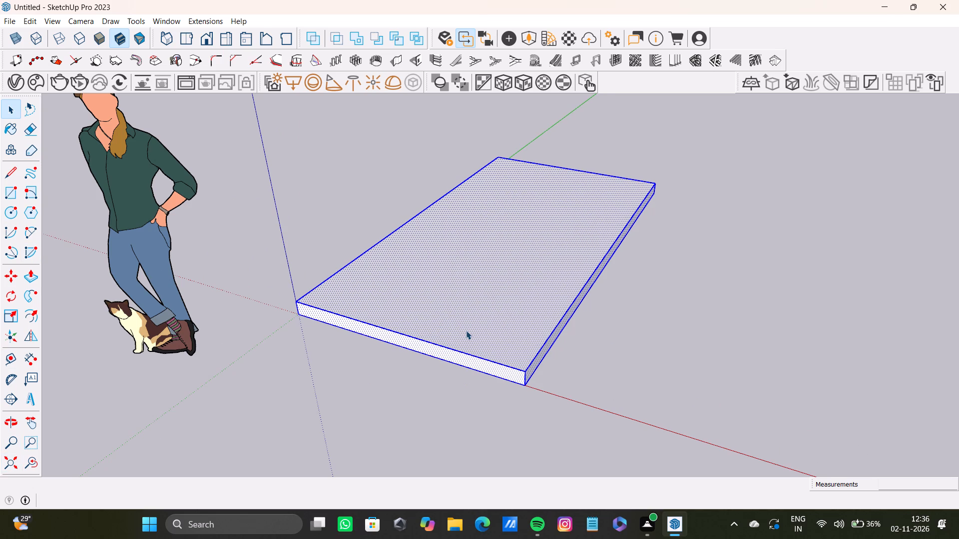
scroll(466, 330, "down", 2)
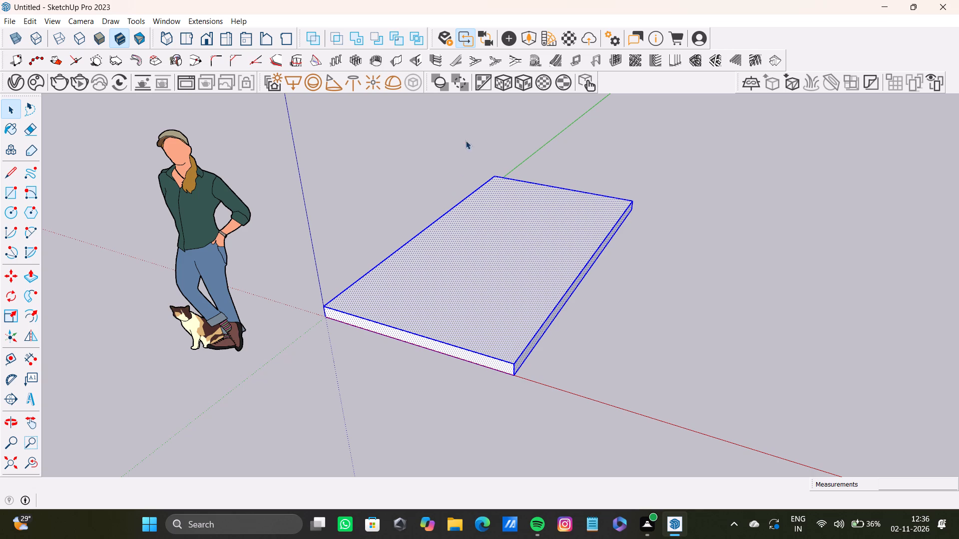
scroll(472, 334, "up", 2)
left_click(471, 327)
triple_click(470, 326)
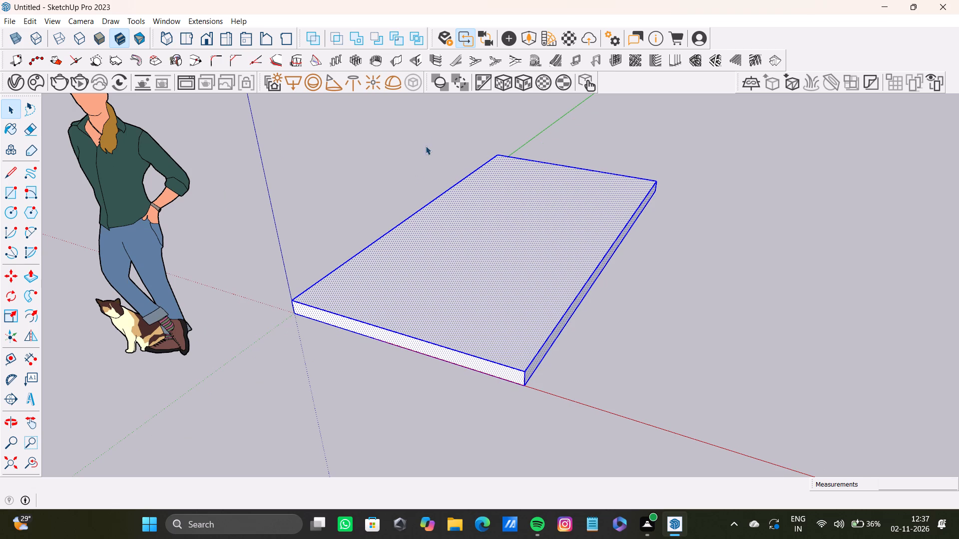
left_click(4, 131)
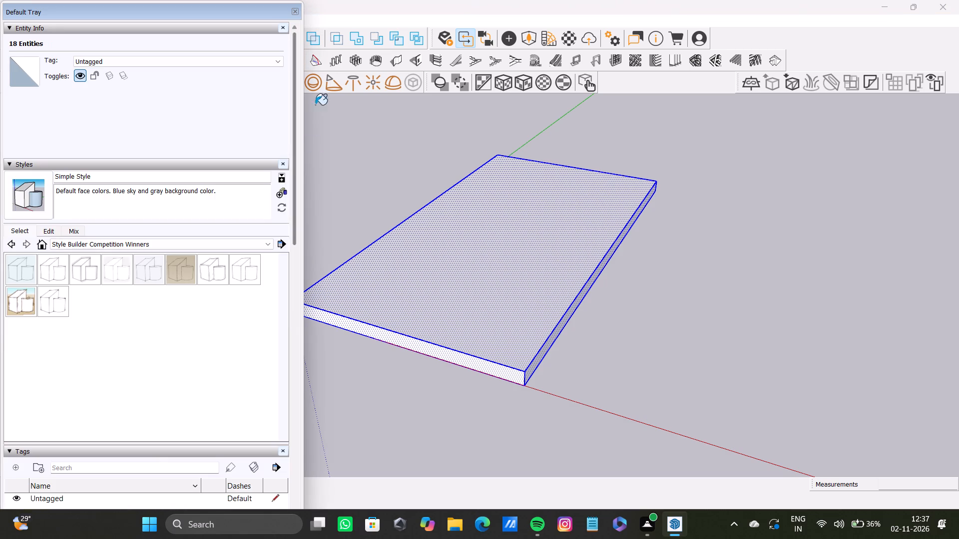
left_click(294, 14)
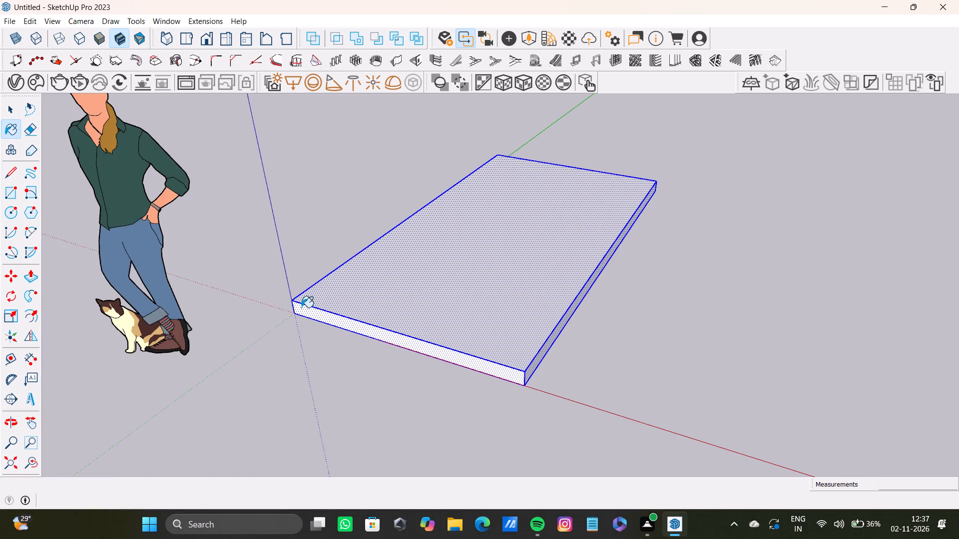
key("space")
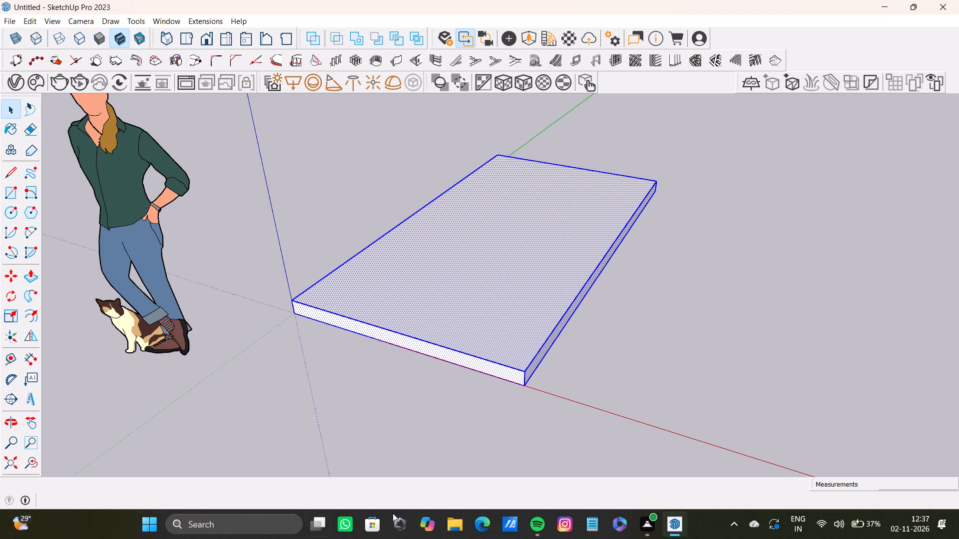
Rotate the selected slab a quarter turn about the origin in the ground plane so its long side runs parallel to the red axis.
key("q")
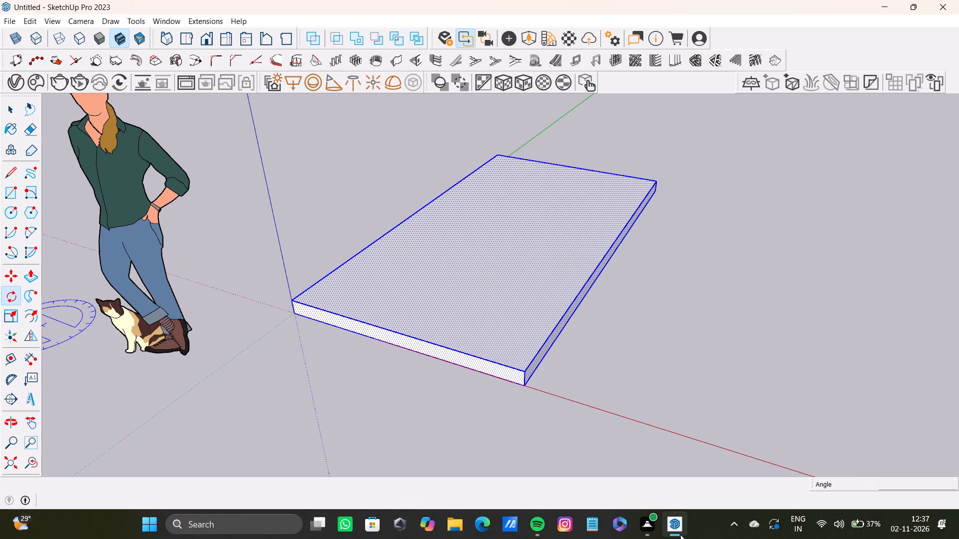
left_click(291, 315)
left_click(528, 384)
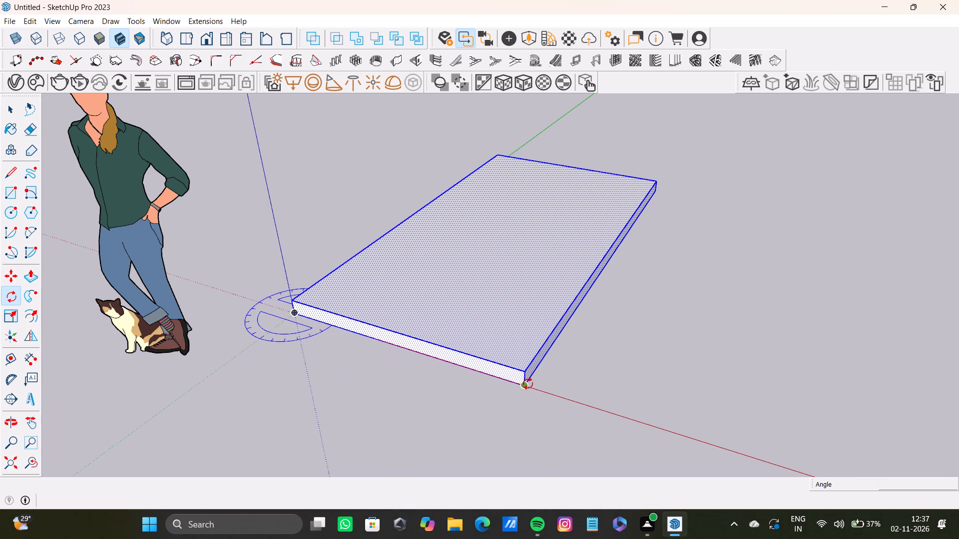
left_click(250, 342)
scroll(536, 352, "down", 3)
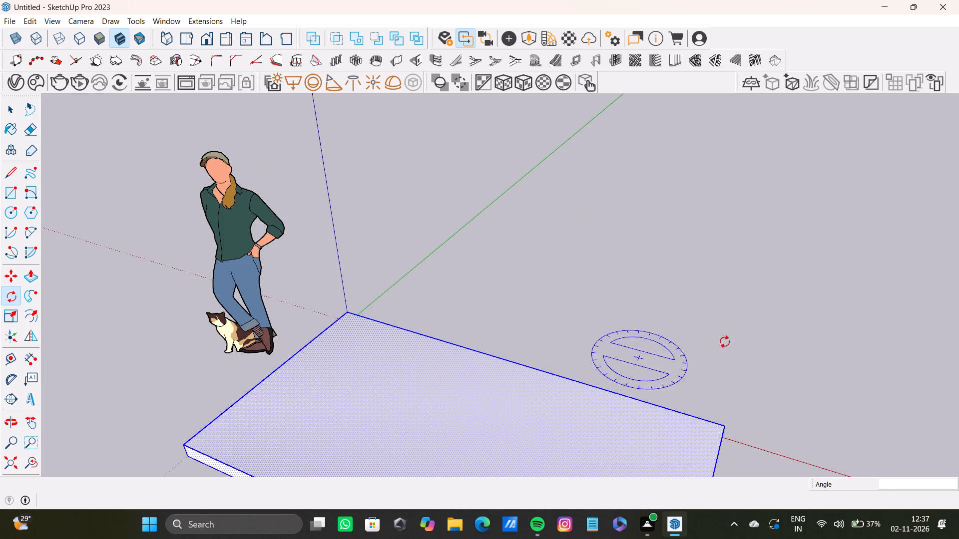
scroll(725, 342, "down", 2)
key("space")
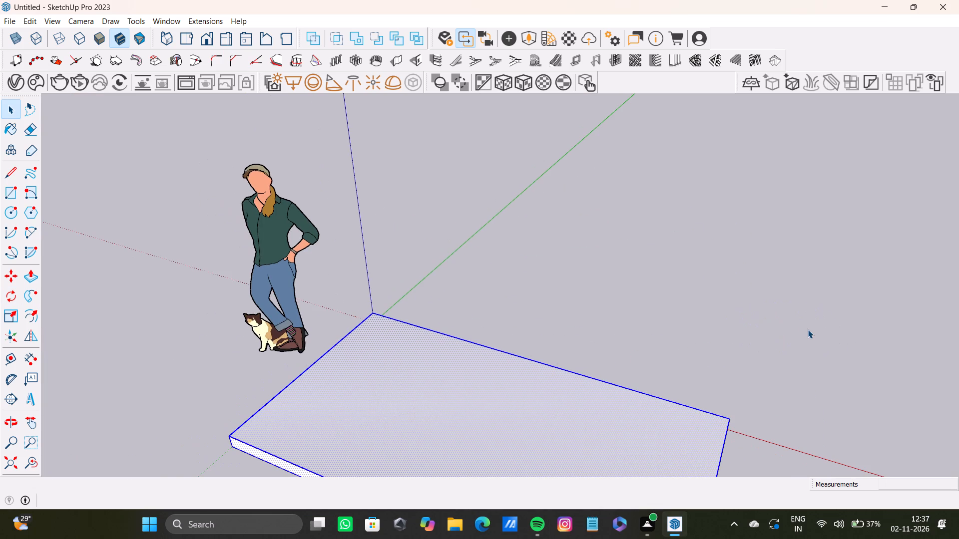
Move the slab by its bottom corner on the negative green axis so that corner sits on the origin.
scroll(612, 314, "down", 8)
middle_click_drag(556, 335, 576, 269, "shift")
scroll(565, 289, "up", 6)
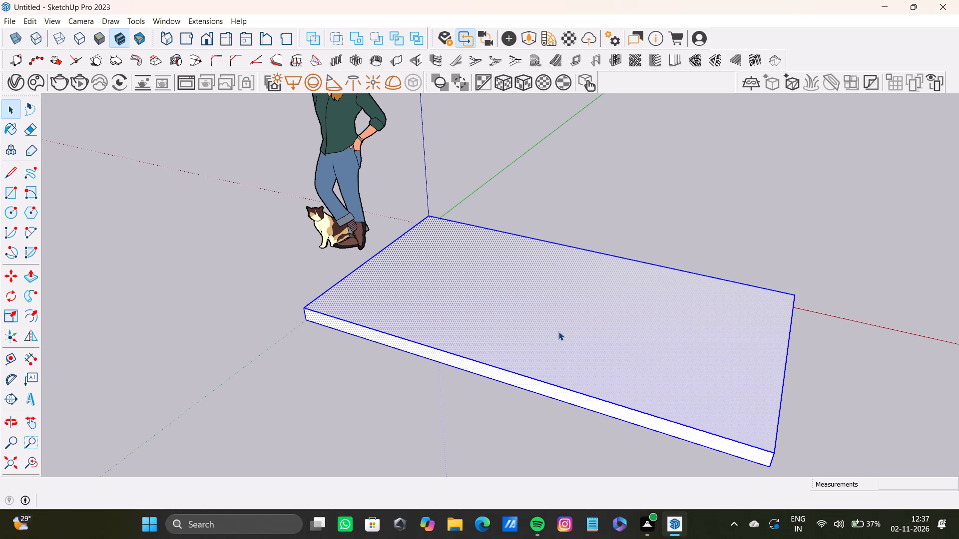
scroll(341, 290, "down", 7)
middle_click_drag(343, 294, 350, 403)
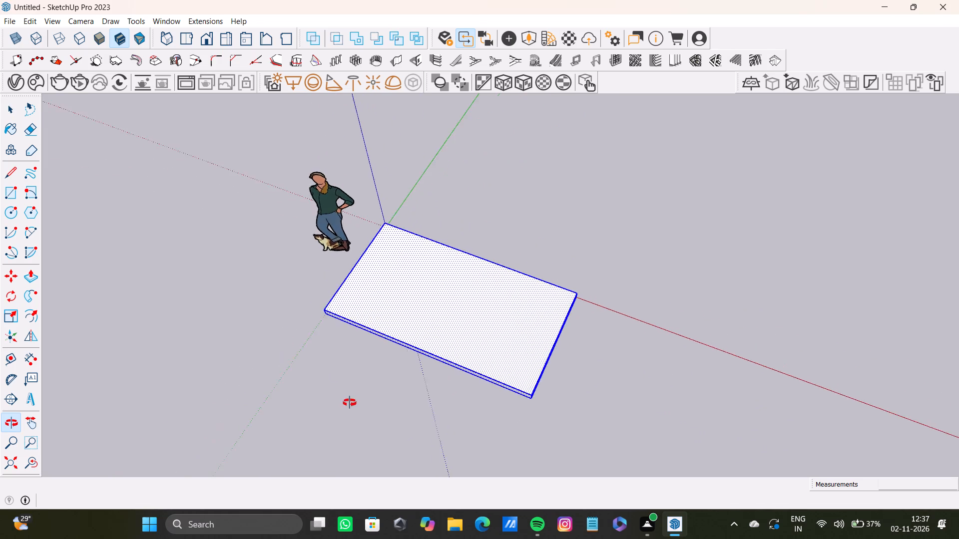
middle_click_drag(350, 403, 509, 393)
middle_click_drag(558, 309, 575, 296)
scroll(242, 370, "up", 10)
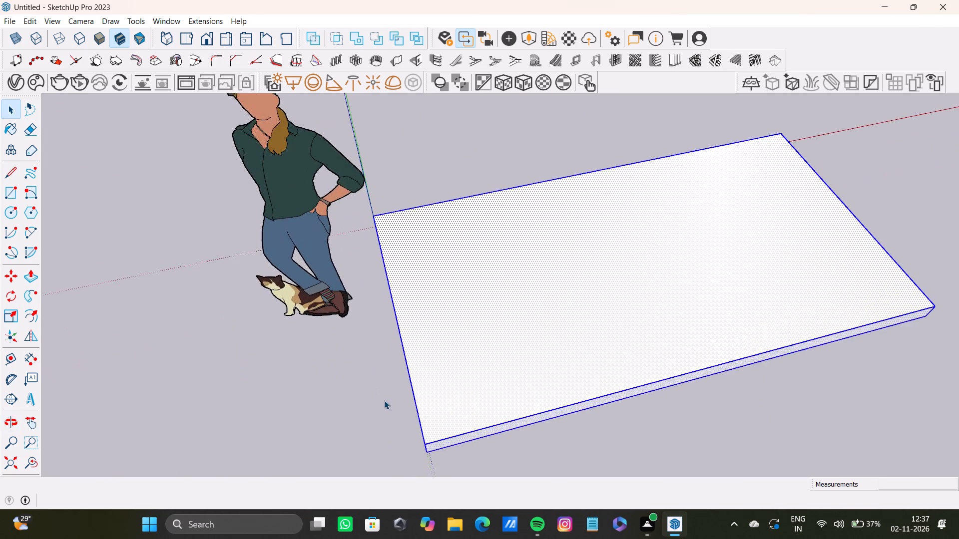
middle_click_drag(386, 399, 460, 300)
key("m")
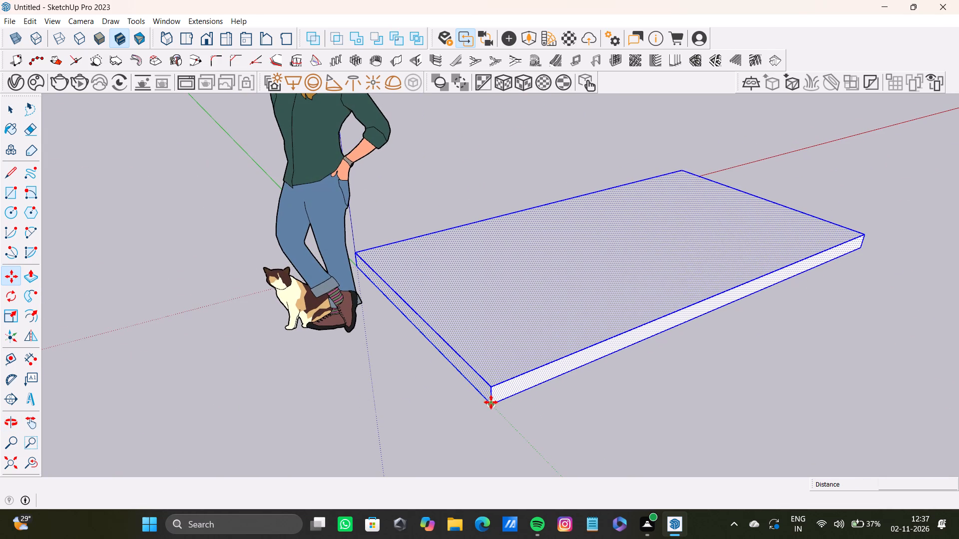
left_click(491, 402)
left_click(360, 263)
key("space")
Examine the repositioned slab from the side and from above to check its alignment with the axes.
scroll(452, 244, "down", 10)
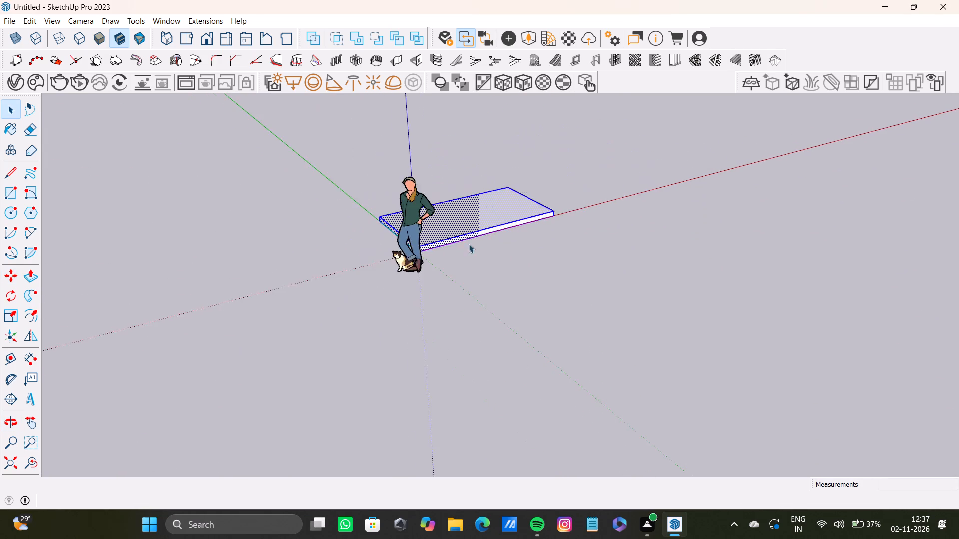
middle_click_drag(553, 251, 129, 380)
scroll(469, 275, "down", 5)
middle_click_drag(475, 297, 867, 305, "shift")
scroll(410, 236, "up", 13)
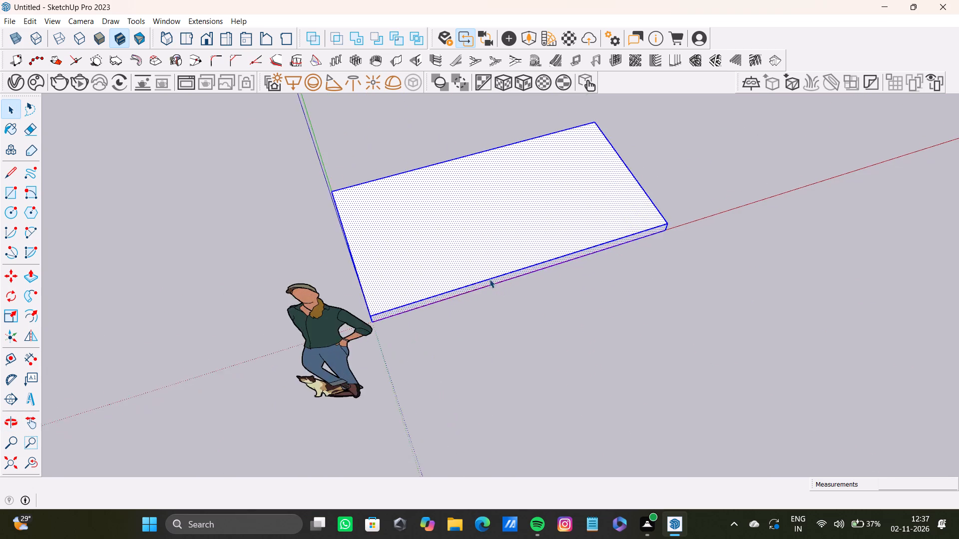
middle_click_drag(465, 275, 379, 162)
scroll(384, 227, "down", 10)
scroll(443, 269, "up", 1)
middle_click_drag(443, 257, 408, 158)
scroll(462, 260, "up", 3)
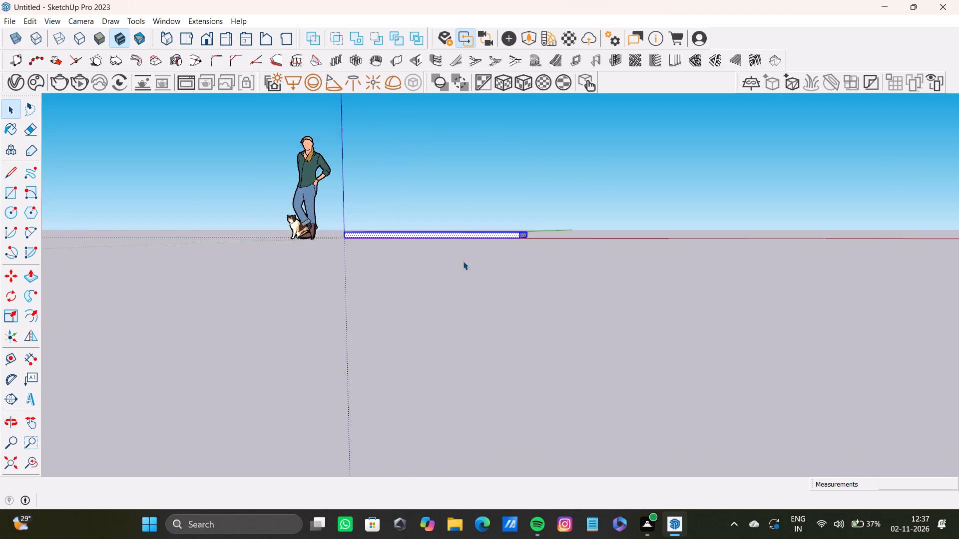
scroll(463, 261, "up", 16)
middle_click_drag(430, 231, 410, 472)
scroll(410, 472, "up", 1)
scroll(407, 422, "down", 4)
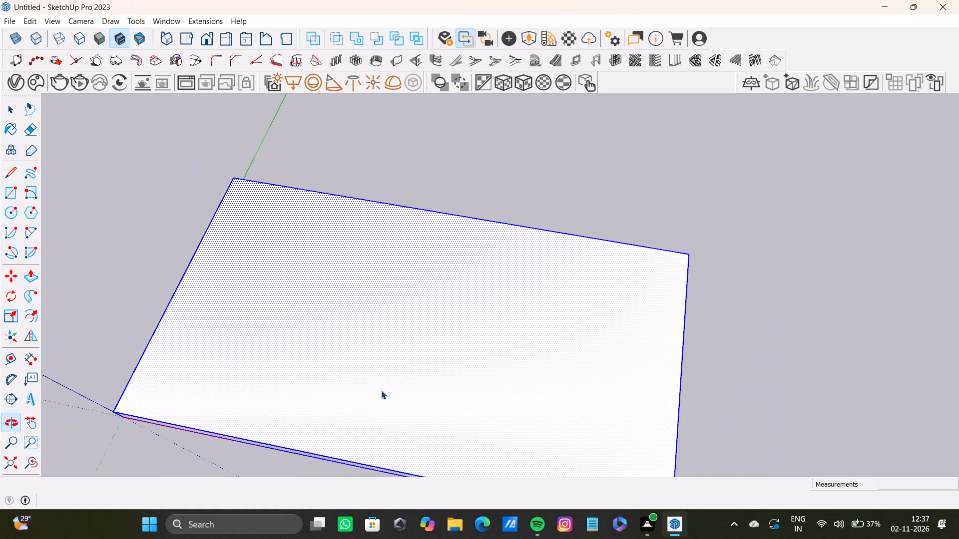
scroll(381, 390, "down", 5)
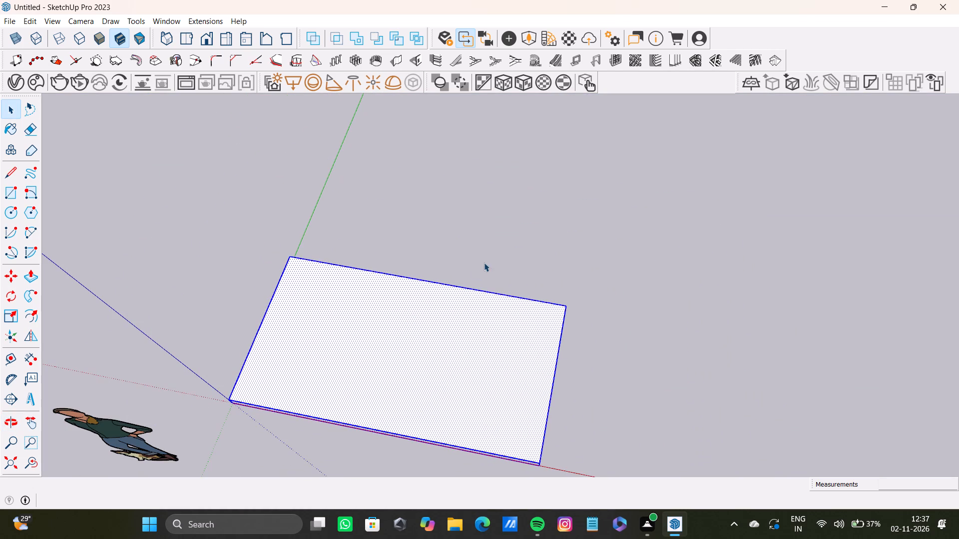
Offset the slab's top face inward about 5 inches to form an even border around its perimeter.
left_click(484, 263)
left_click(430, 339)
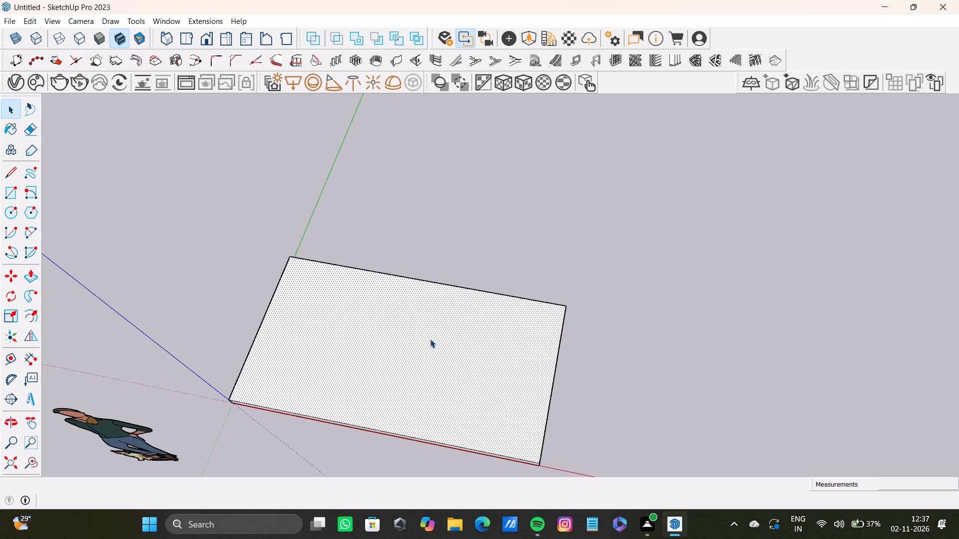
key("r")
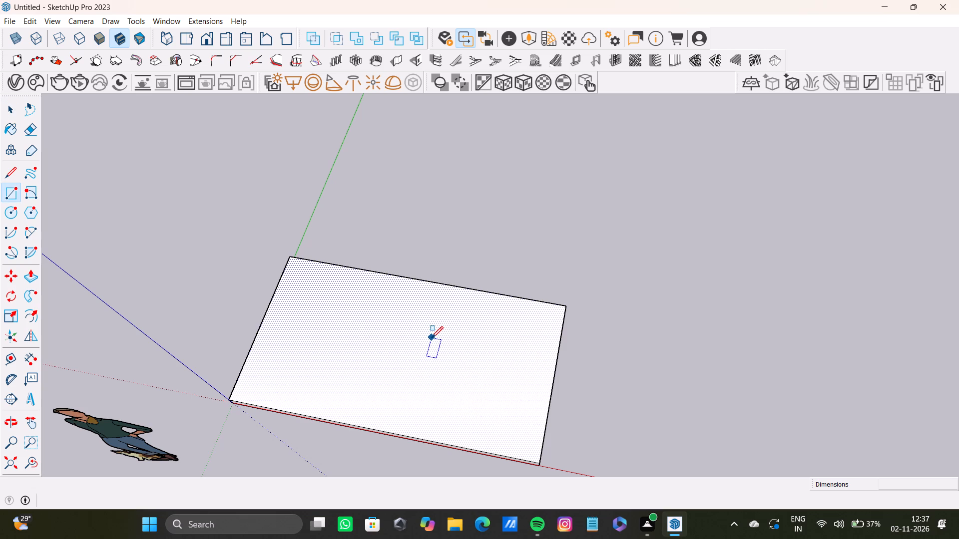
key("f")
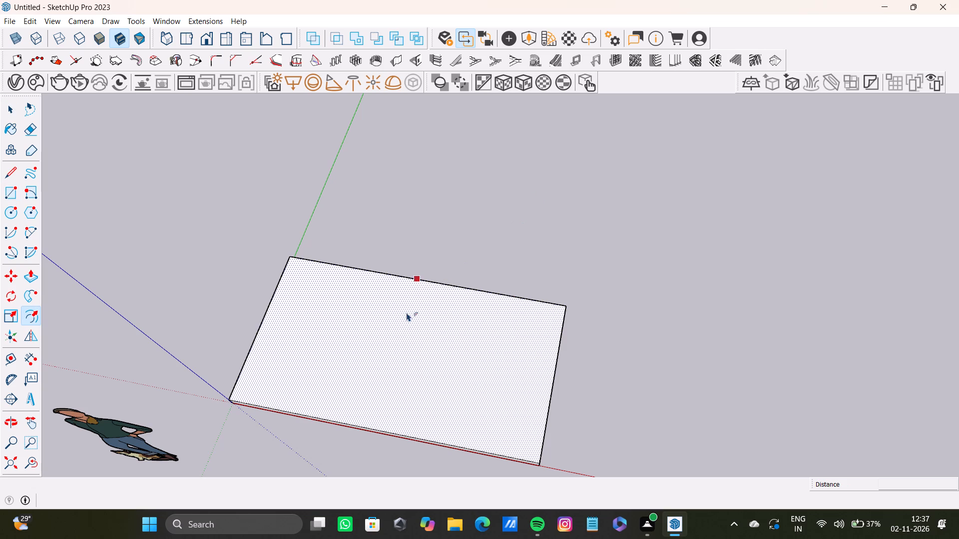
left_click_drag(404, 353, 288, 402)
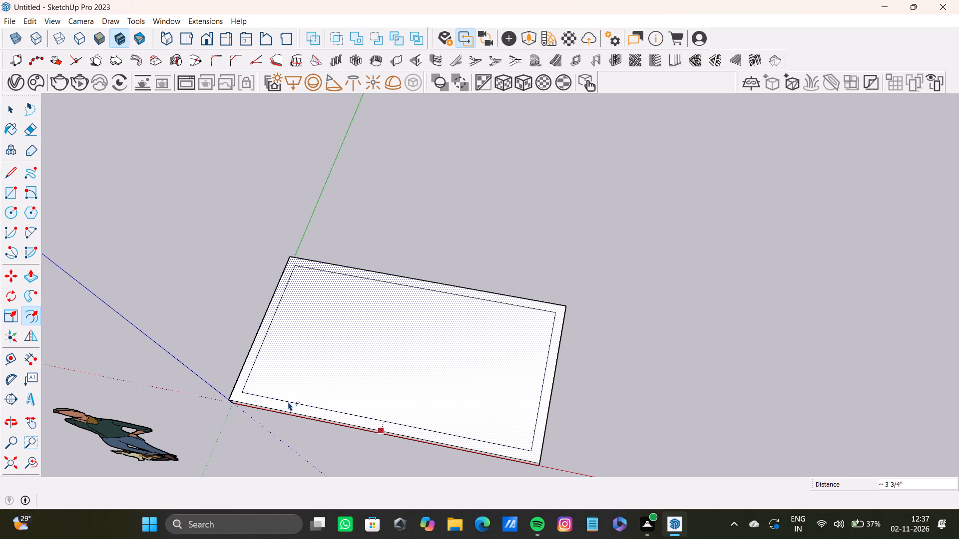
left_click_drag(288, 402, 306, 399)
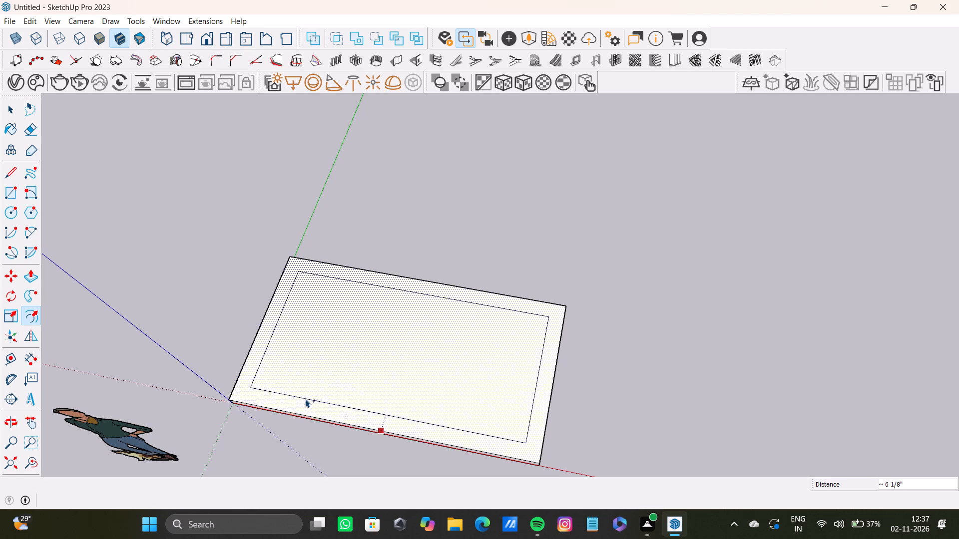
left_click_drag(306, 399, 290, 408)
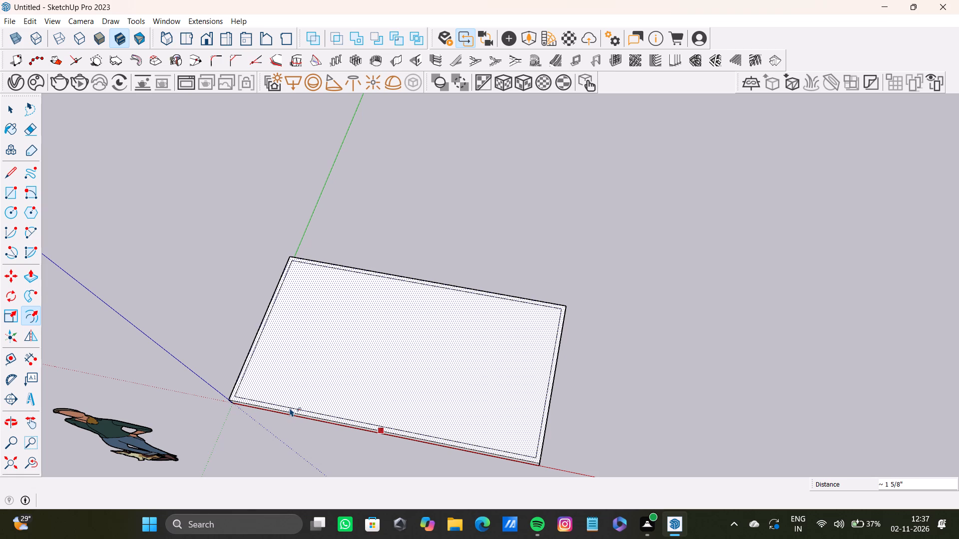
left_click_drag(290, 408, 329, 407)
key("space")
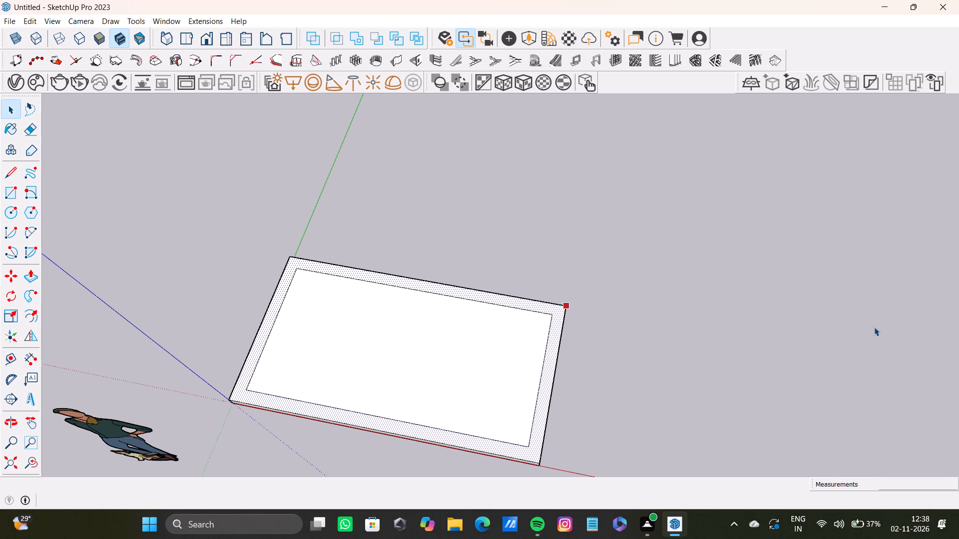
Draw short lines from the inset rectangle's two far corners to the slab's outer side edges, separating the border strip away from the origin.
type("l")
scroll(308, 274, "up", 2)
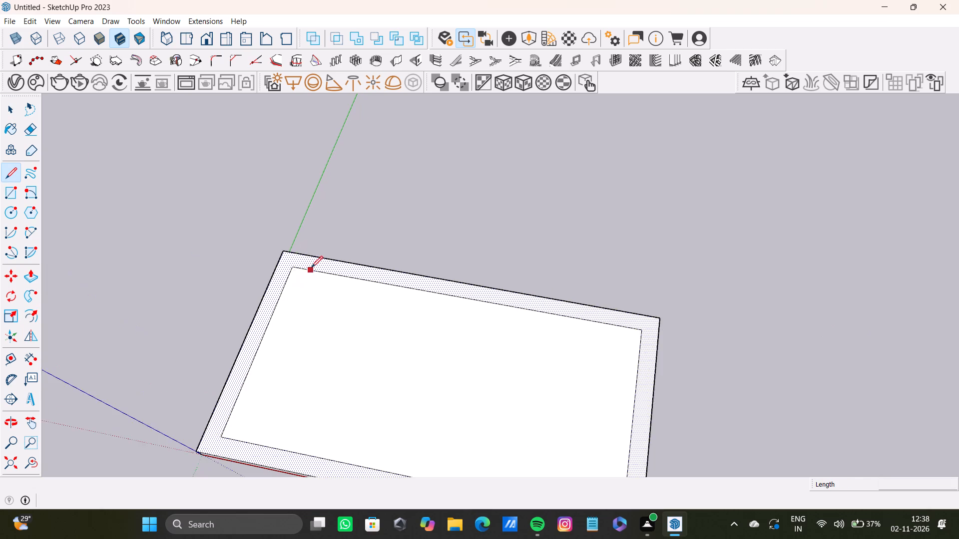
scroll(311, 268, "up", 7)
left_click(299, 269)
left_click(264, 267)
scroll(436, 311, "down", 12)
scroll(585, 358, "up", 6)
left_click(638, 338)
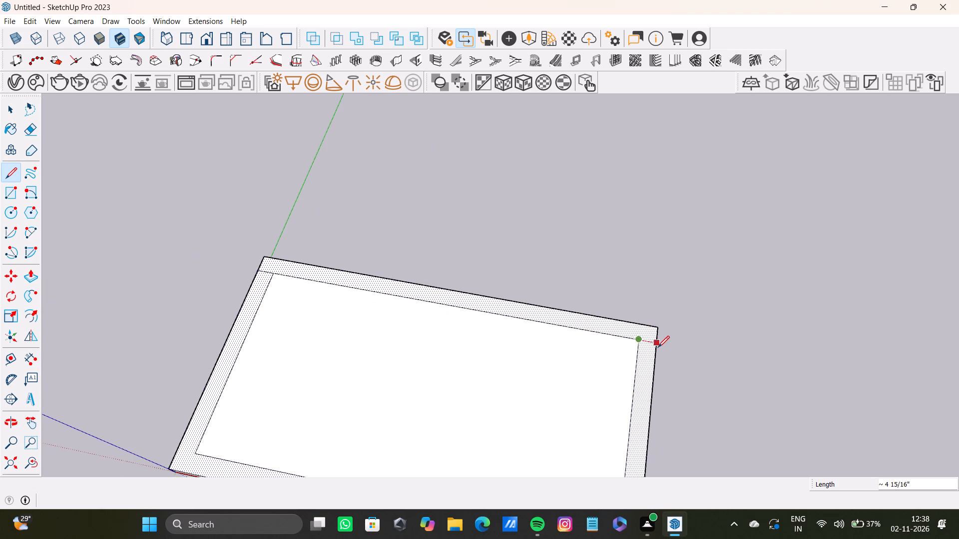
left_click(659, 347)
key("space")
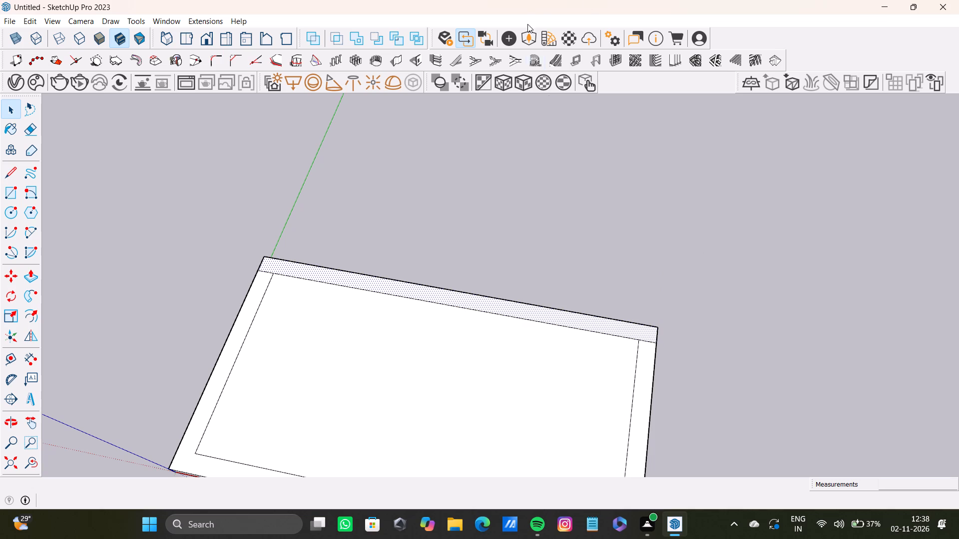
Push/Pull the separated border strip upward to form a tall upright panel along the slab's far long side.
left_click(632, 329)
key("p")
left_click_drag(655, 330, 616, 304)
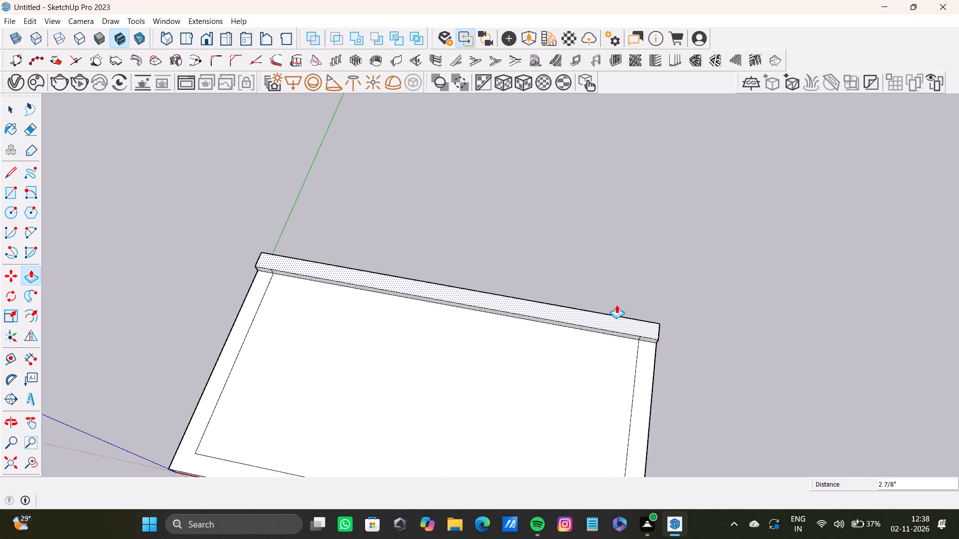
left_click_drag(616, 304, 559, 258)
scroll(721, 376, "down", 8)
middle_click_drag(662, 390, 390, 192)
left_click_drag(557, 348, 478, 201)
scroll(509, 395, "down", 5)
middle_click_drag(509, 390, 362, 327)
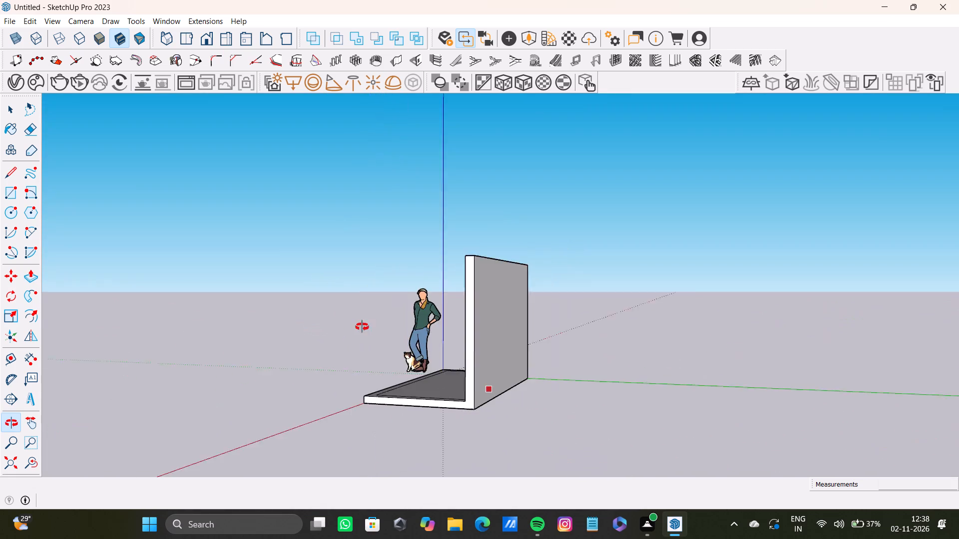
middle_click_drag(362, 327, 347, 343)
scroll(542, 381, "up", 3)
Push the upright panel's outer back face inward about 1 7/16 inches to thin the panel.
key("space")
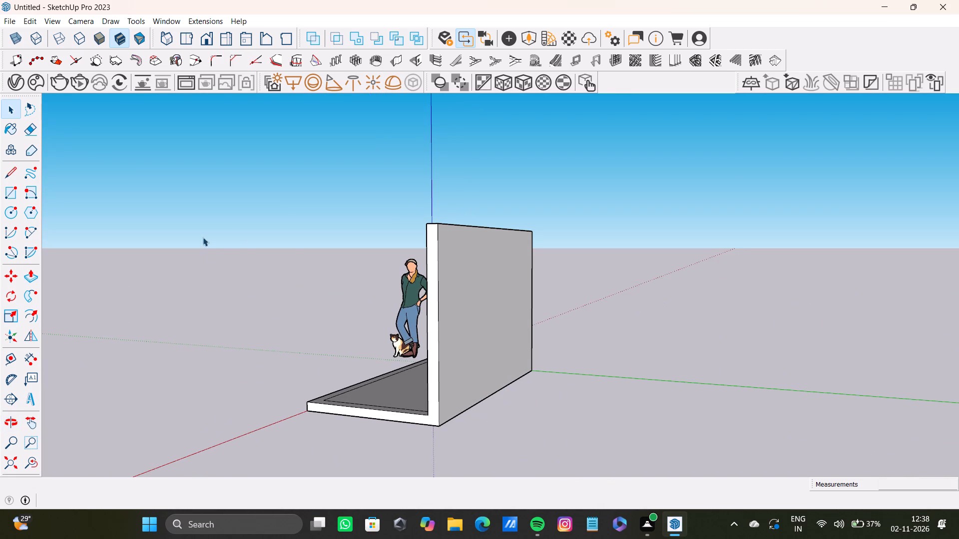
left_click(479, 310)
key("p")
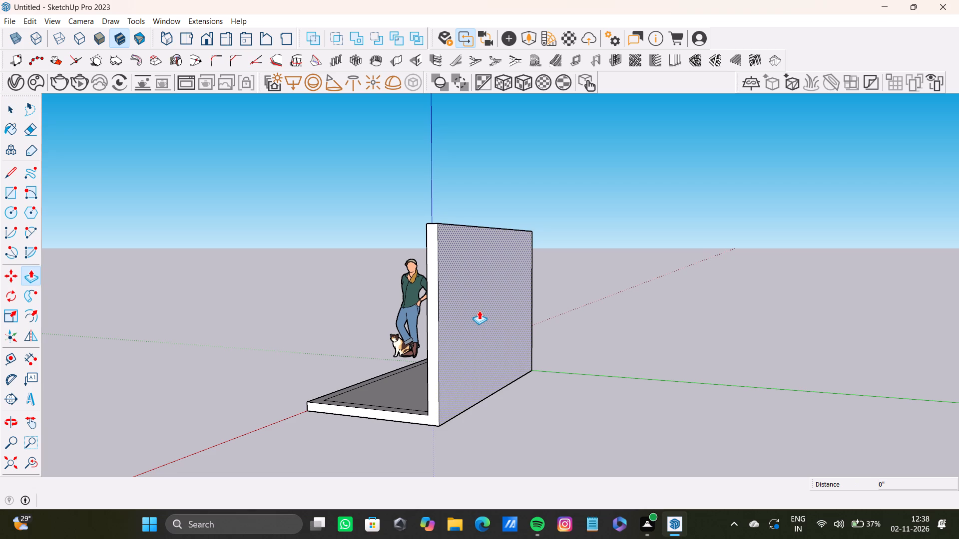
left_click(473, 306)
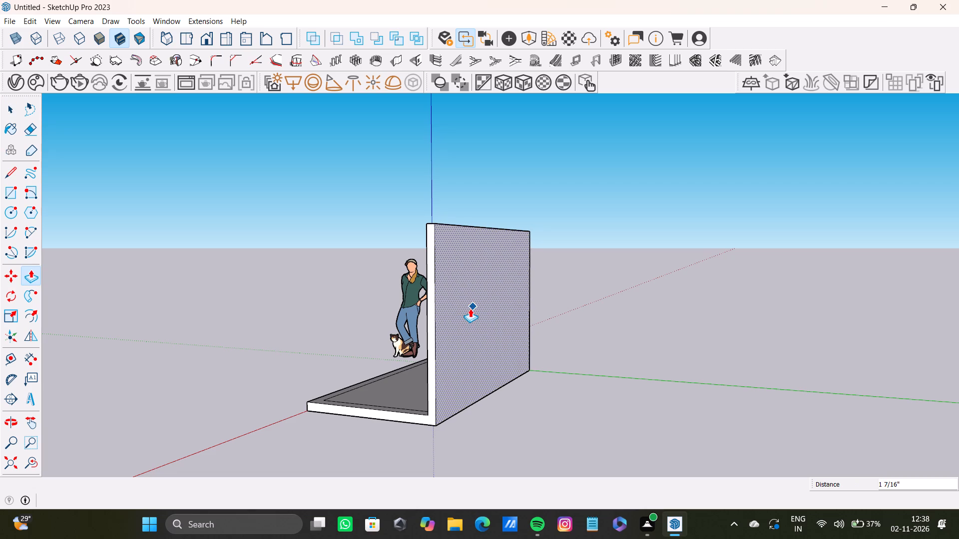
scroll(436, 332, "down", 4)
middle_click_drag(432, 331, 477, 500)
key("space")
Raise the upright panel's top face by about 3' 2 3/16".
scroll(482, 384, "up", 3)
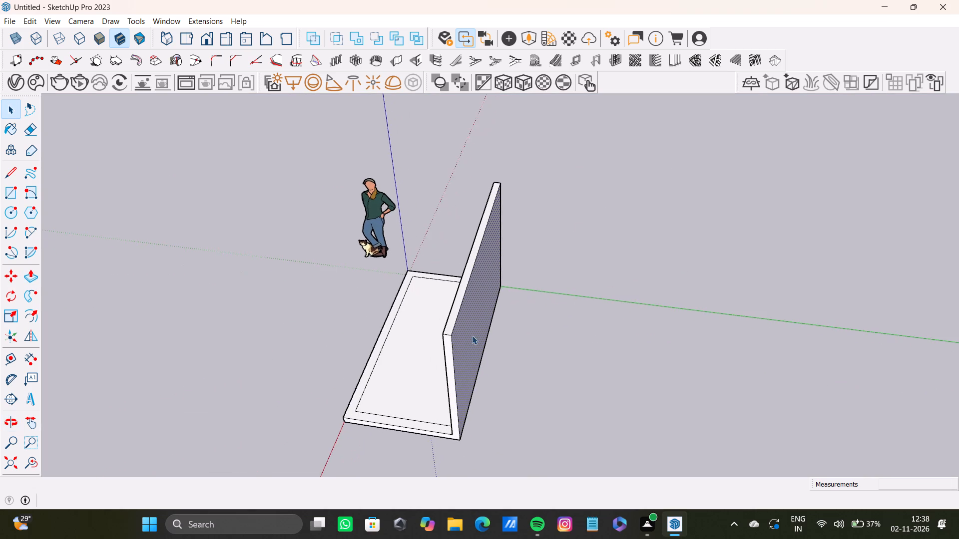
scroll(462, 328, "up", 2)
left_click(449, 321)
key("p")
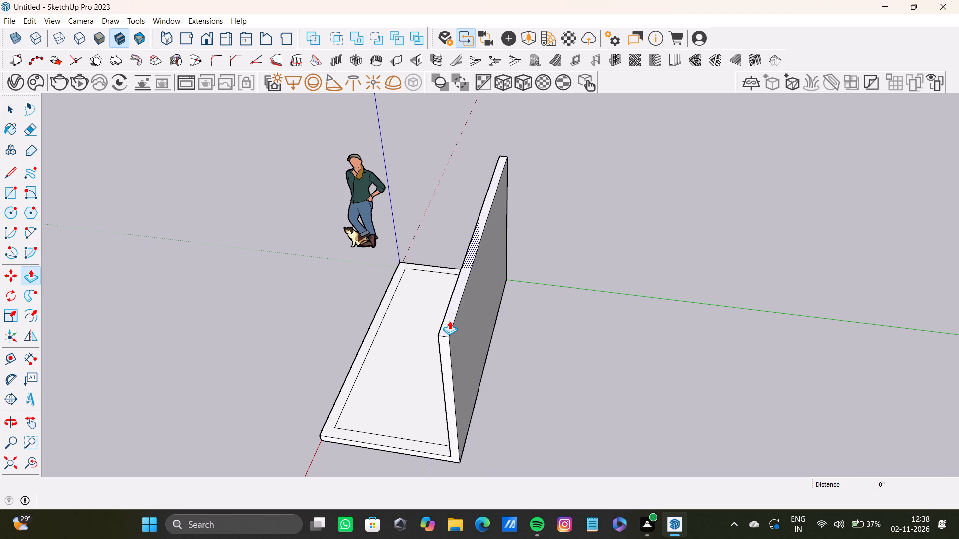
left_click_drag(449, 321, 429, 237)
scroll(433, 237, "down", 13)
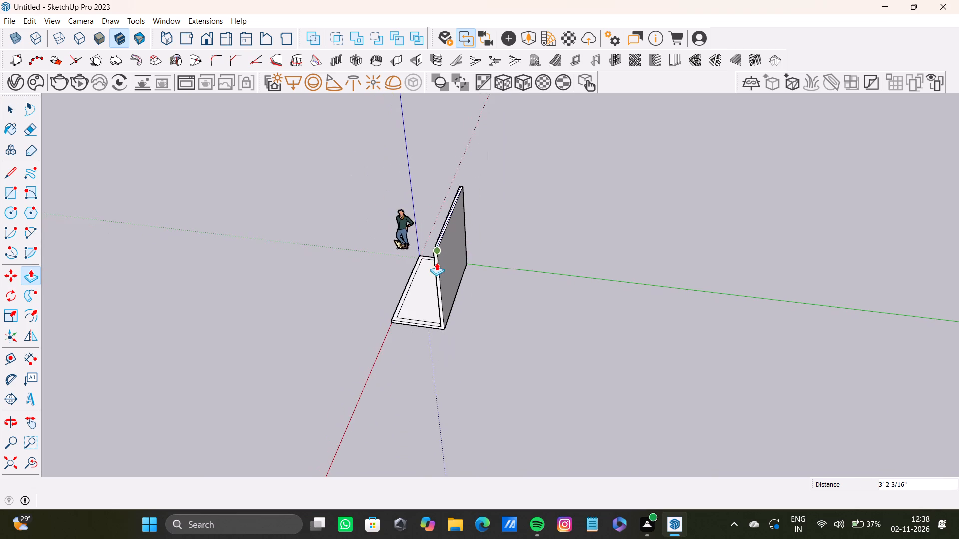
middle_click_drag(431, 273, 671, 190)
scroll(494, 234, "down", 4)
middle_click_drag(475, 270, 519, 191)
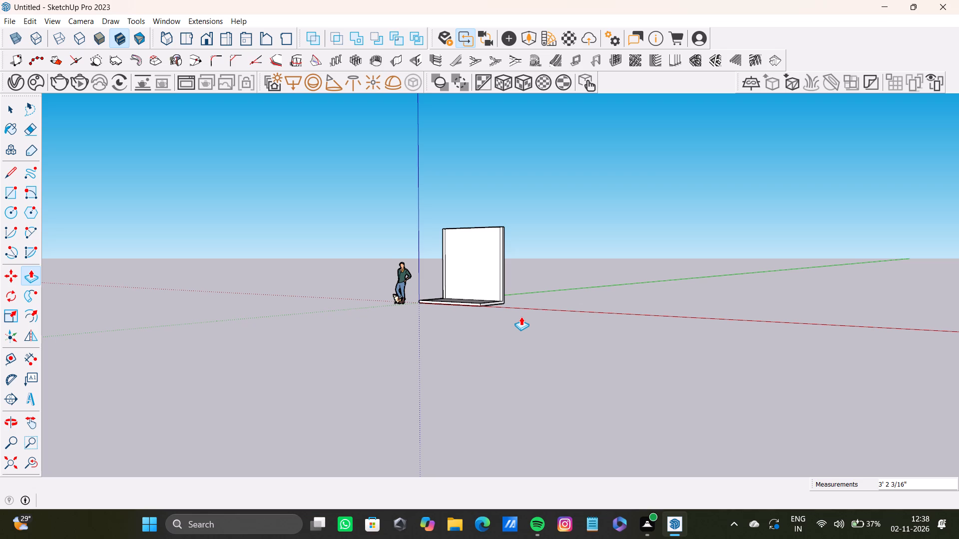
Pull the upright panel's top face further up to make the panel taller.
scroll(380, 297, "up", 3)
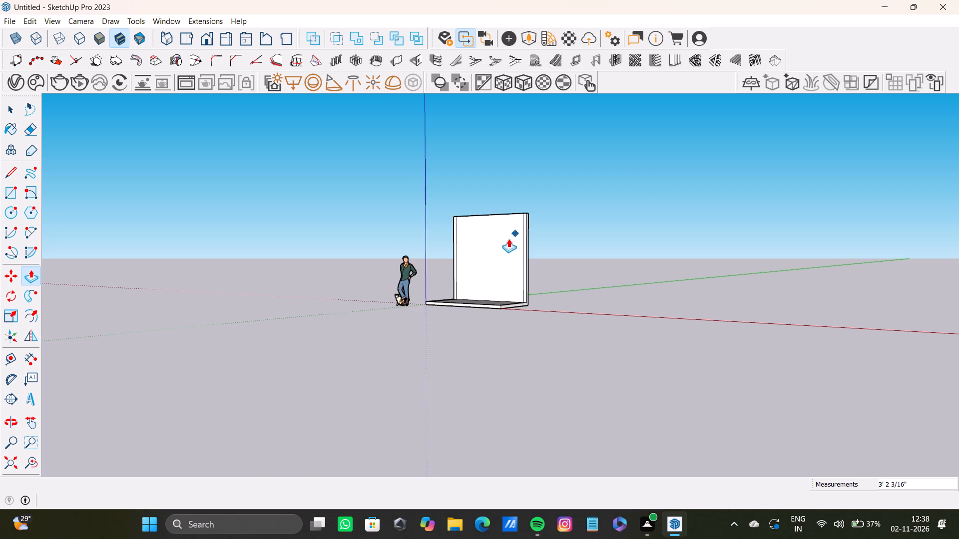
scroll(508, 239, "up", 13)
middle_click_drag(486, 285, 656, 436)
scroll(430, 425, "down", 8)
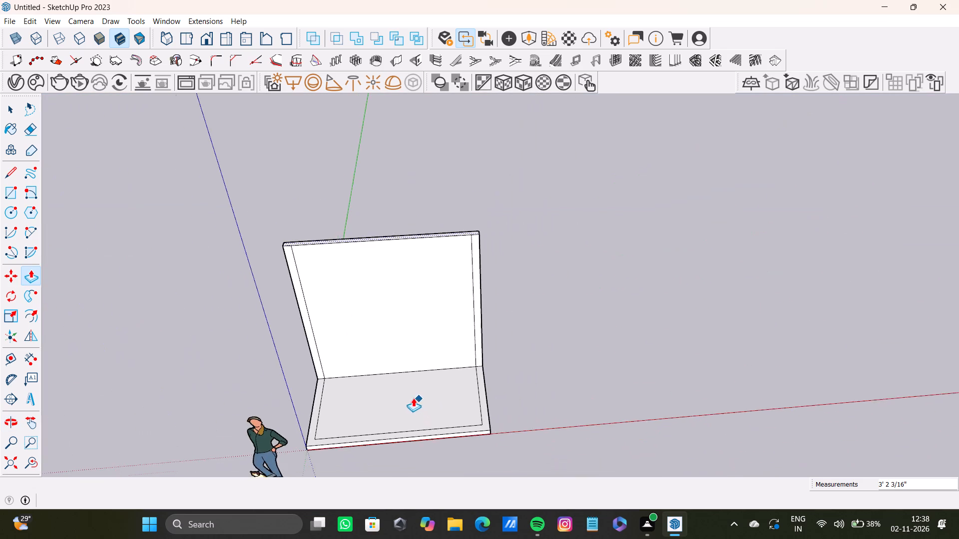
scroll(413, 398, "down", 5)
middle_click_drag(394, 398, 208, 344)
scroll(339, 249, "up", 12)
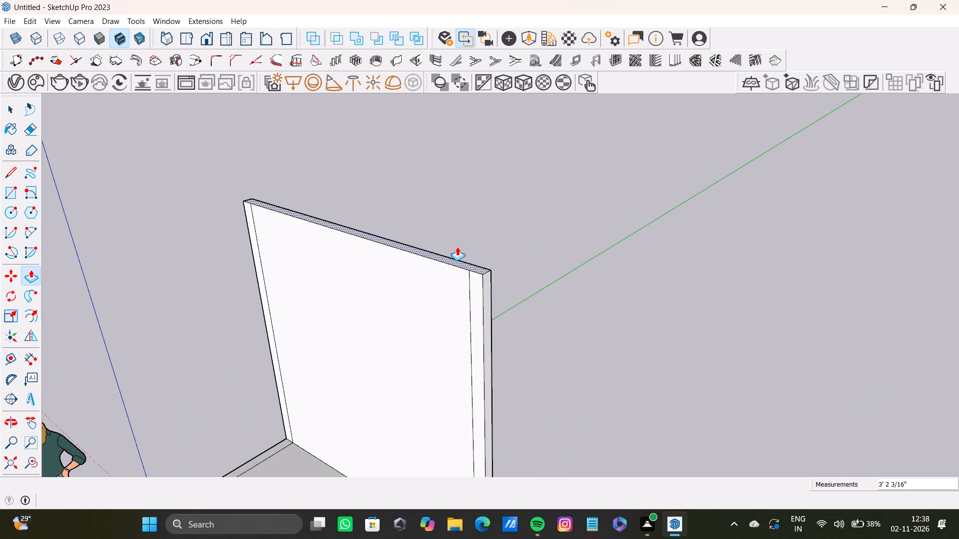
left_click_drag(484, 272, 387, 202)
scroll(370, 211, "down", 14)
middle_click_drag(364, 365, 649, 219)
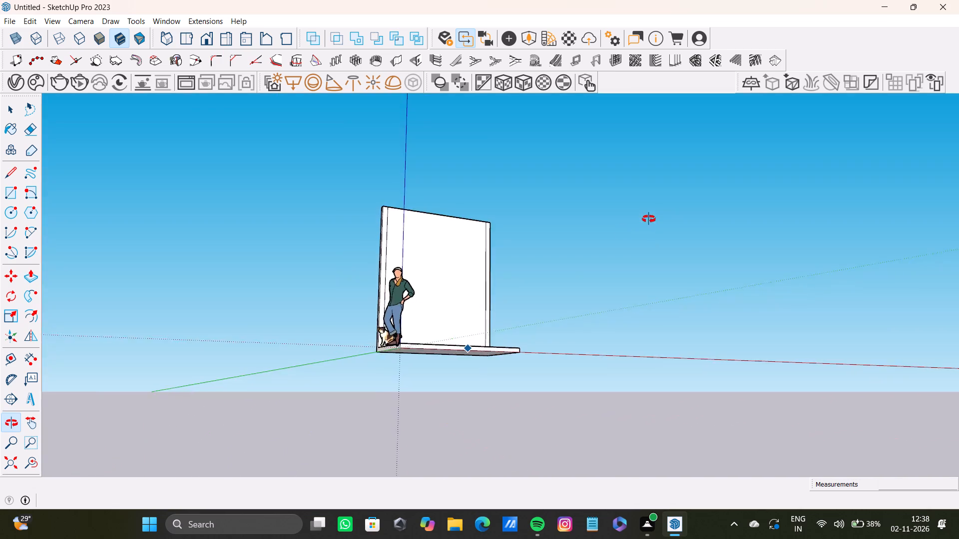
middle_click_drag(649, 219, 451, 410)
key("space")
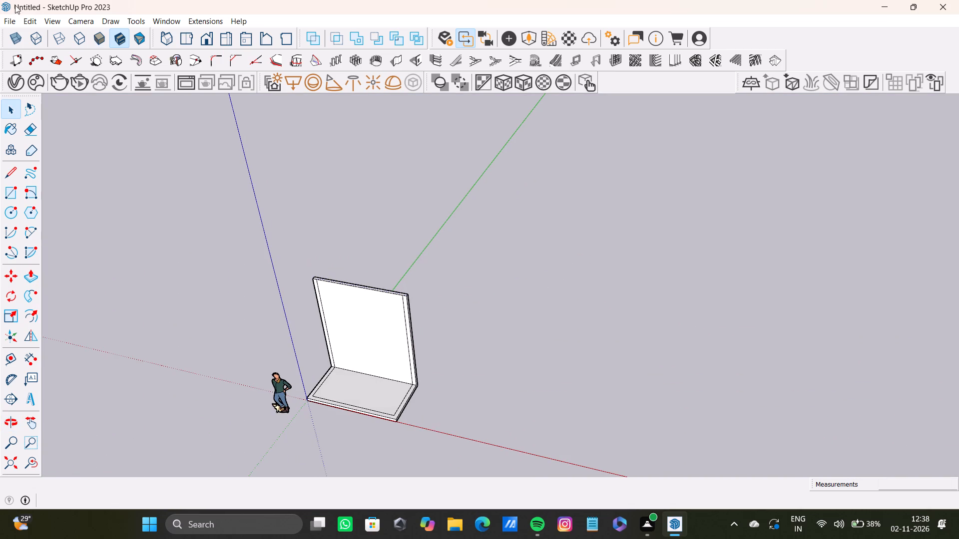
Place a guide line parallel to the top edge of the panel's front face, about 3 1/2 inches below it.
scroll(324, 313, "up", 10)
key("t")
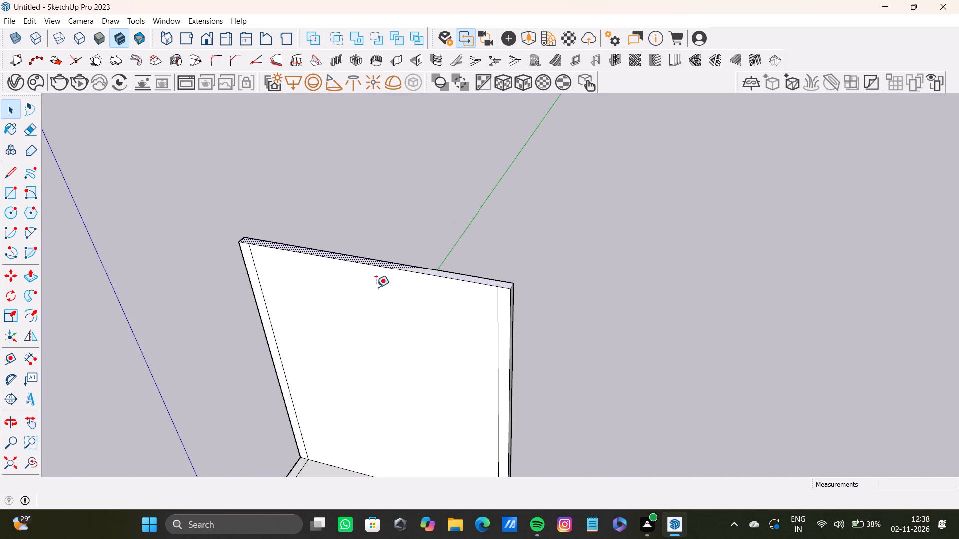
scroll(411, 271, "up", 7)
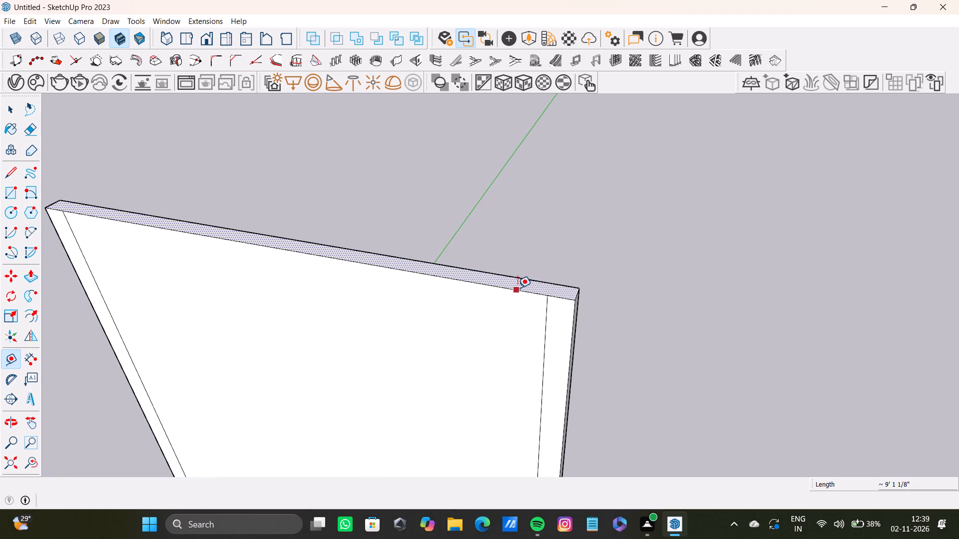
left_click(520, 287)
scroll(543, 317, "down", 4)
middle_click_drag(543, 325, 499, 157)
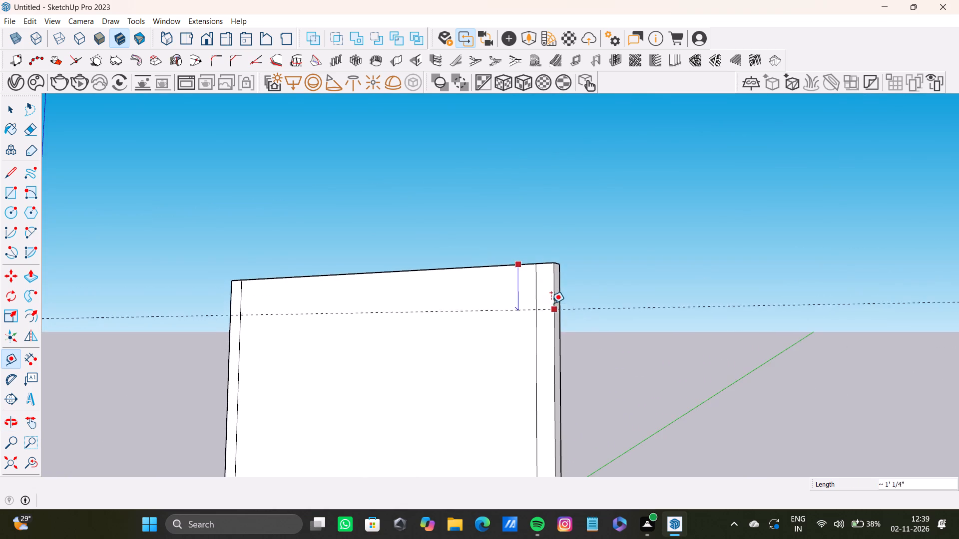
scroll(547, 293, "up", 8)
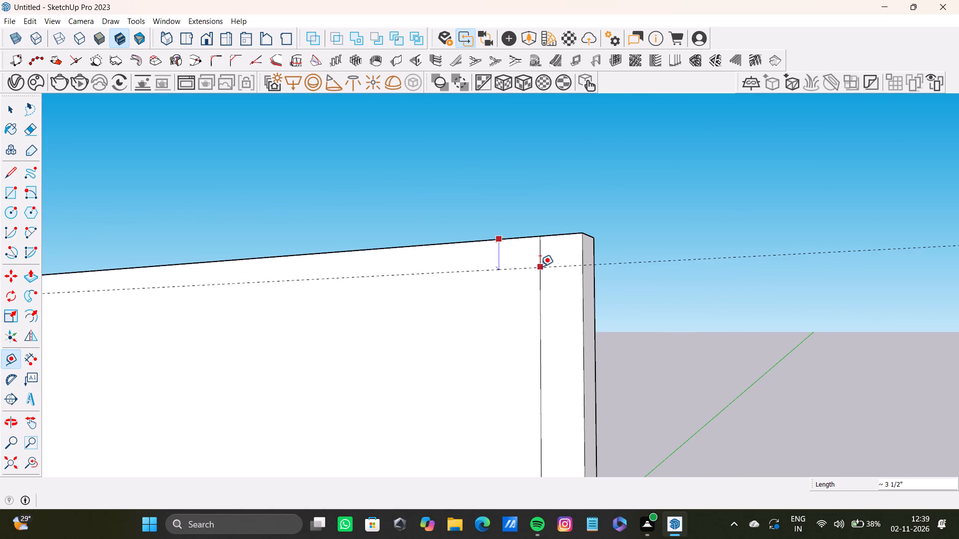
left_click(540, 267)
scroll(374, 282, "down", 12)
Draw a line along the guide between the two vertical border lines on the panel's front face.
key("l")
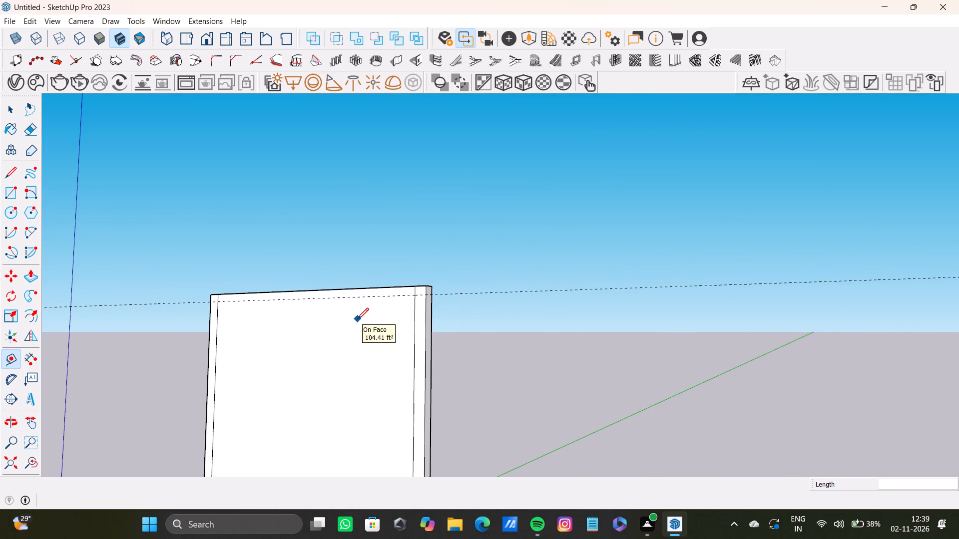
scroll(243, 355, "up", 9)
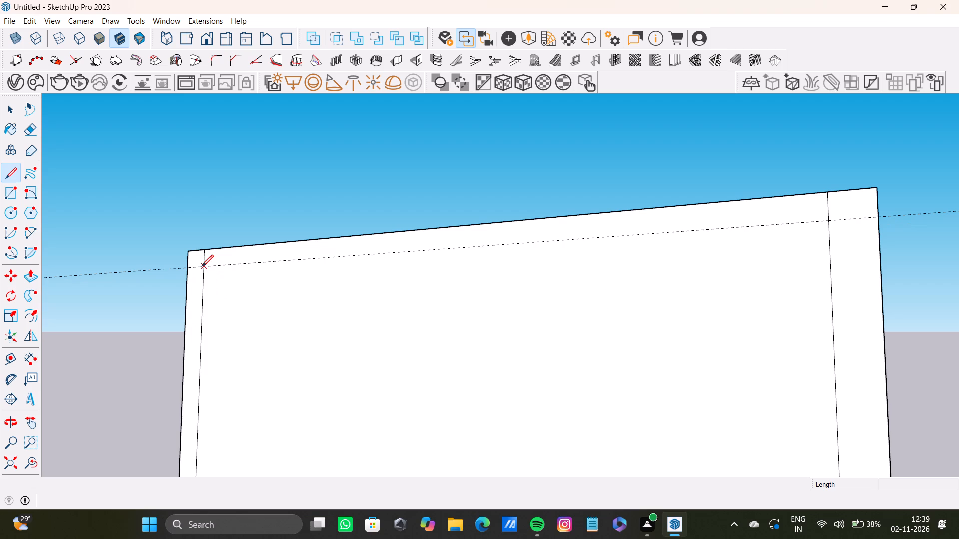
left_click(201, 266)
left_click(832, 219)
scroll(496, 316, "down", 7)
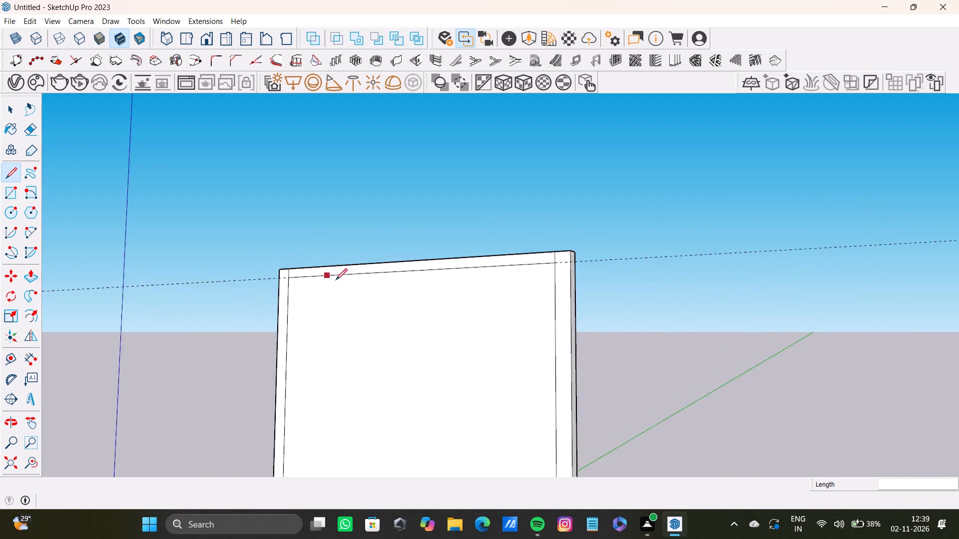
Delete the two short vertical border line segments above the horizontal line on the panel's front face.
scroll(336, 280, "down", 12)
middle_click_drag(408, 309, 435, 451)
scroll(422, 324, "up", 10)
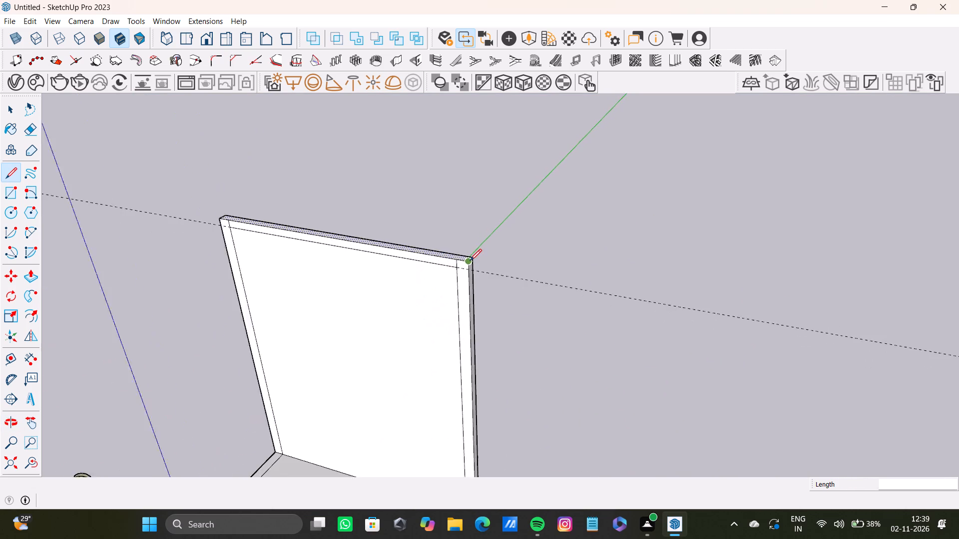
scroll(470, 261, "up", 16)
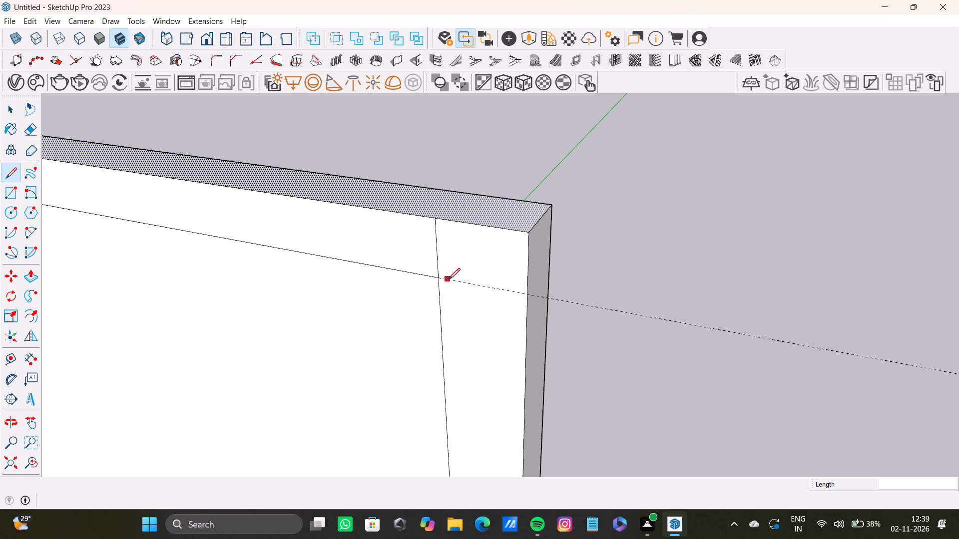
key("space")
left_click(436, 261)
scroll(397, 276, "down", 2)
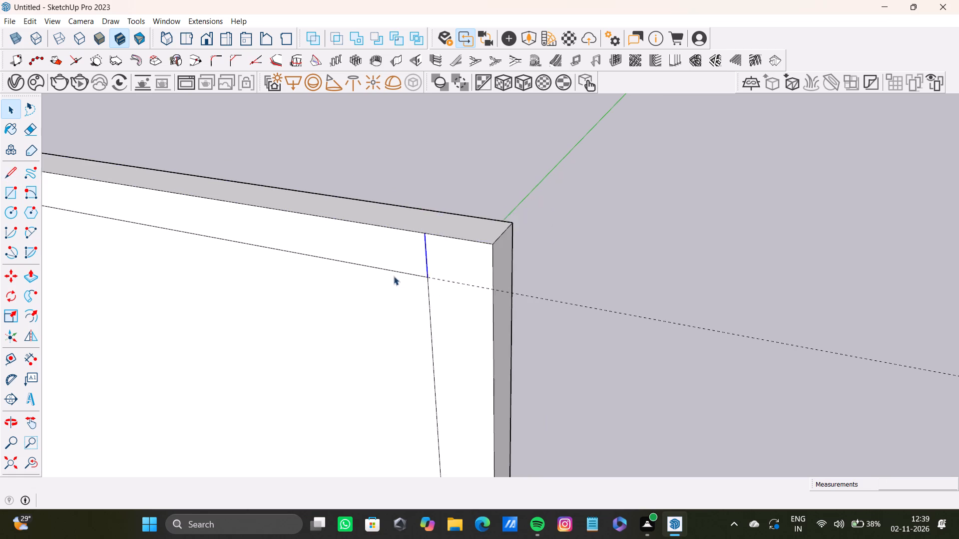
scroll(394, 276, "down", 7)
middle_click_drag(326, 274, 619, 314, "shift")
scroll(565, 311, "down", 7)
middle_click_drag(471, 316, 472, 220)
middle_click(470, 217)
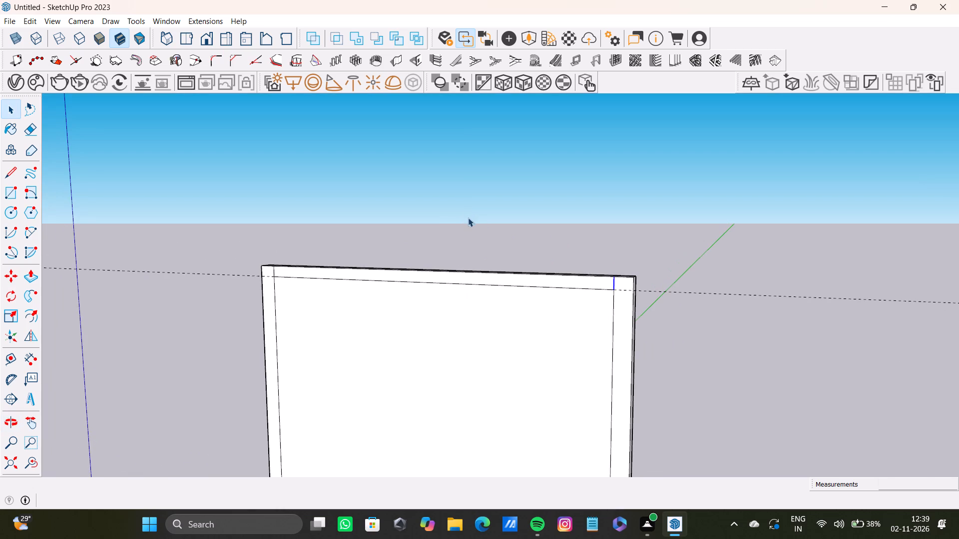
key("Delete")
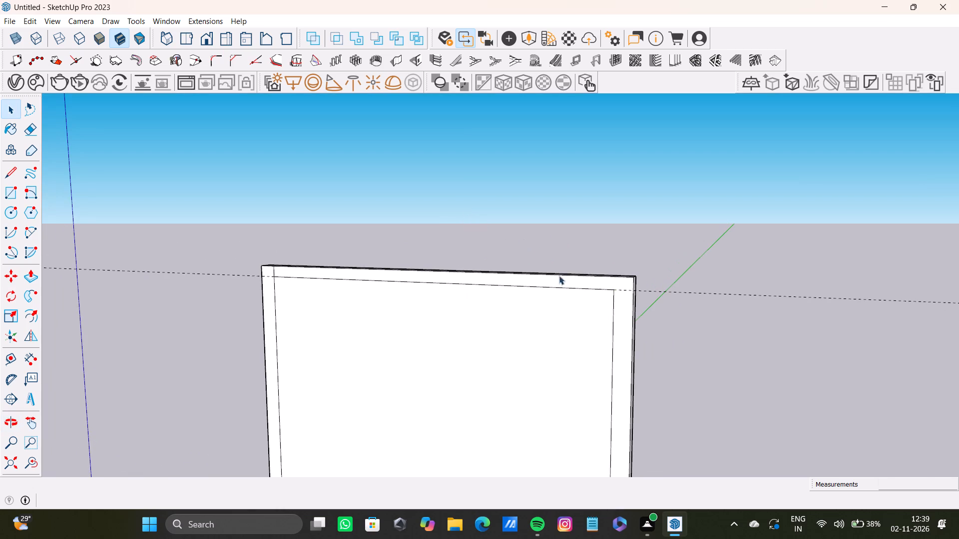
scroll(251, 282, "up", 15)
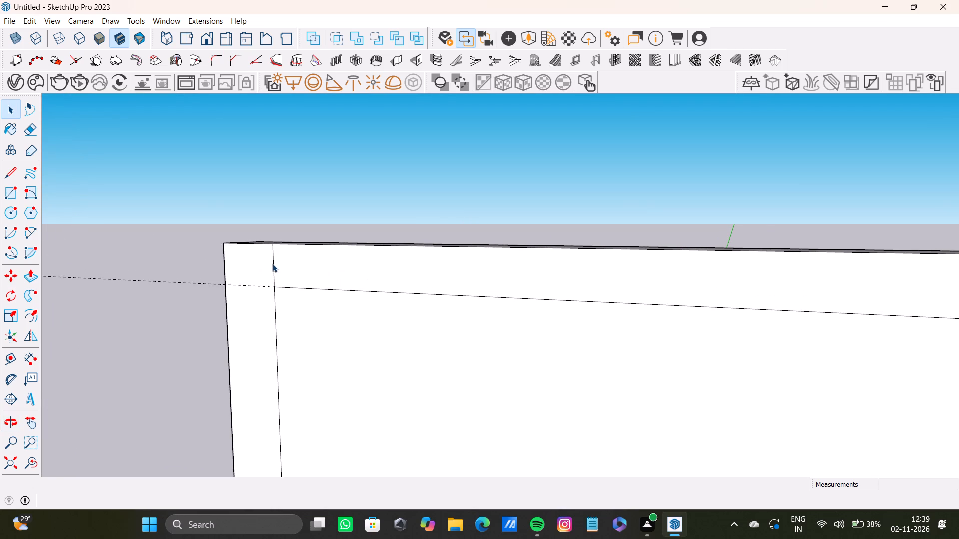
left_click(275, 268)
key("Delete")
Draw a line along the guide from the upper-left inner border corner to the panel's left edge.
key("l")
scroll(262, 307, "up", 9)
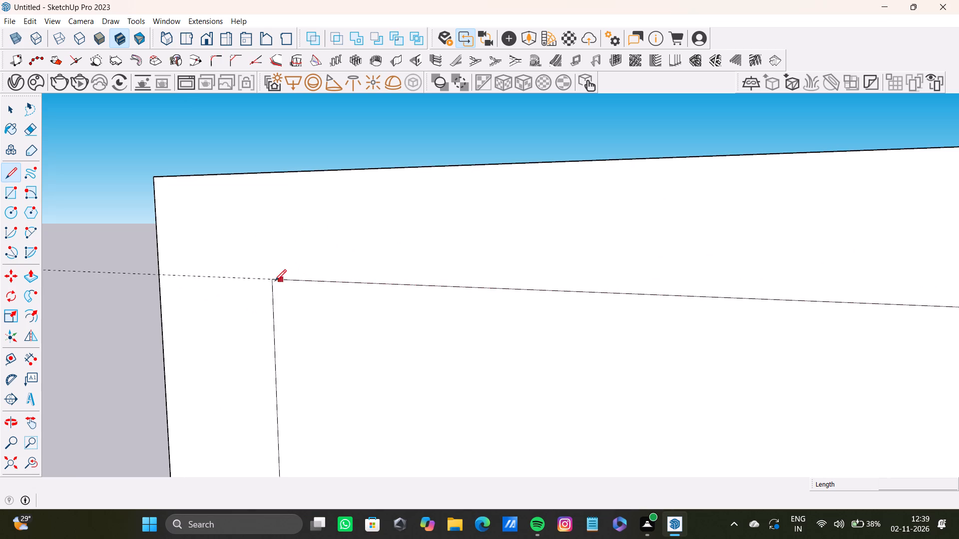
left_click_drag(272, 274, 263, 274)
left_click(153, 278)
scroll(155, 281, "down", 20)
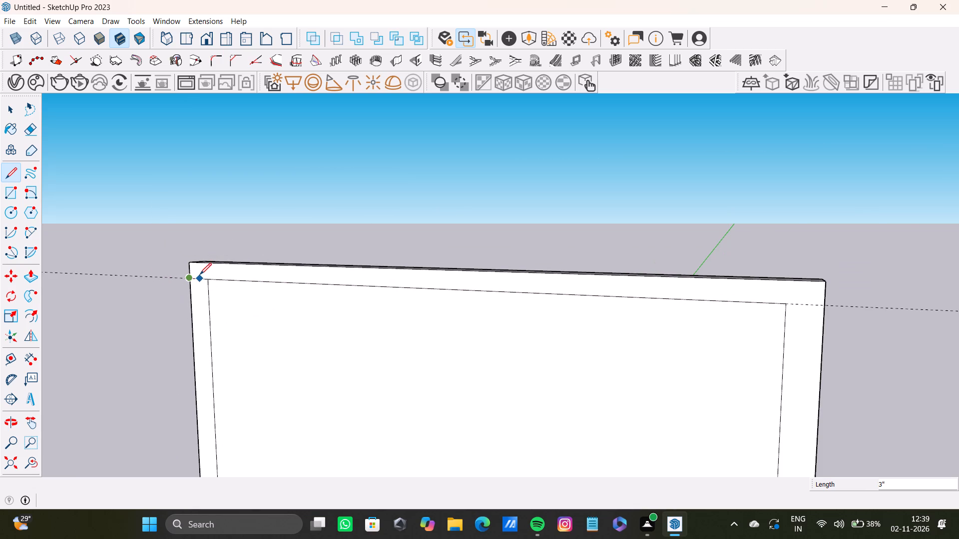
scroll(205, 272, "down", 10)
middle_click_drag(263, 318, 207, 425)
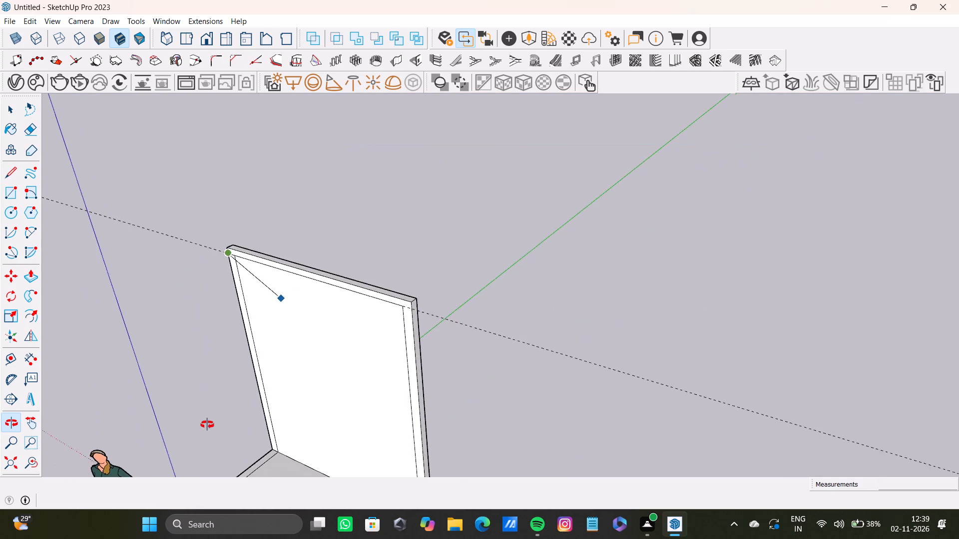
middle_click_drag(207, 425, 218, 367)
scroll(373, 275, "up", 7)
key("space")
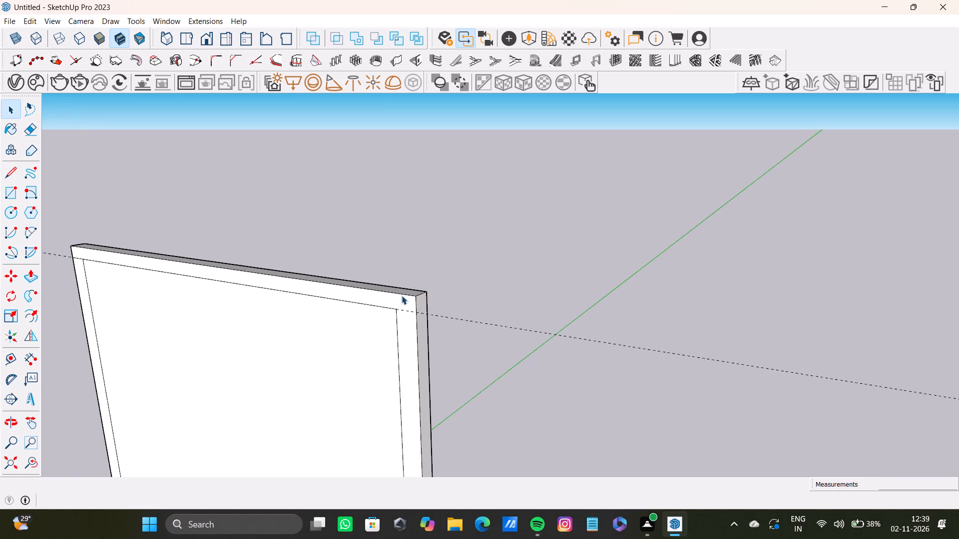
Draw a line along the guide from the upper-right inner border corner to the panel's right edge.
scroll(405, 298, "up", 3)
key("l")
scroll(397, 318, "up", 8)
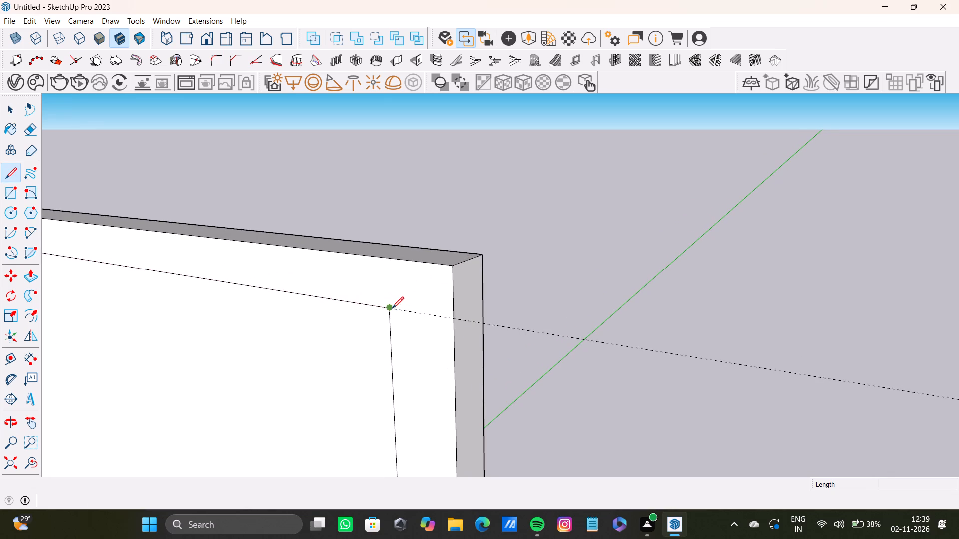
left_click(392, 308)
left_click(448, 317)
key("ctrl+z")
scroll(414, 312, "down", 3)
scroll(397, 316, "up", 8)
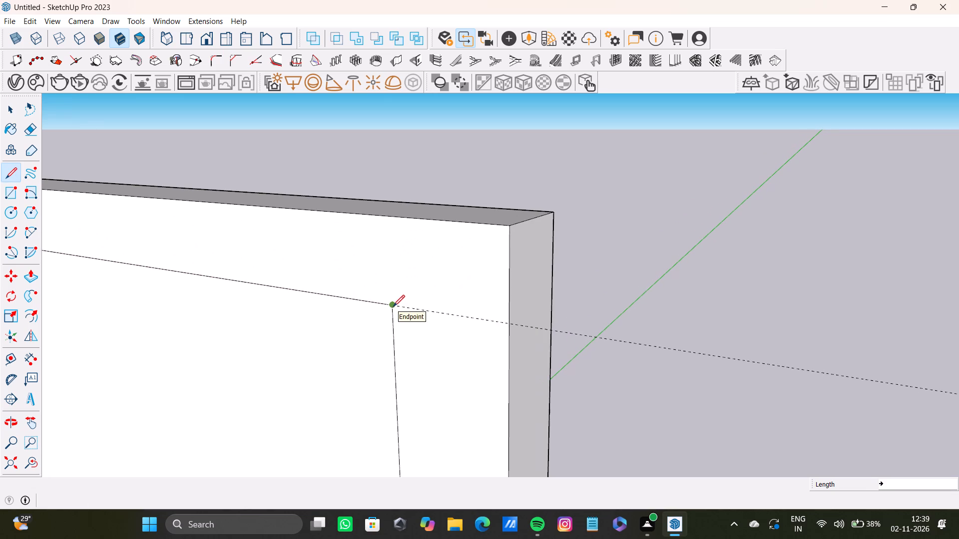
left_click(393, 306)
left_click(512, 318)
key("space")
Push/Pull the strip across the top of the panel's front face forward by about 2' 6 7/8" as an overhang.
scroll(287, 279, "down", 16)
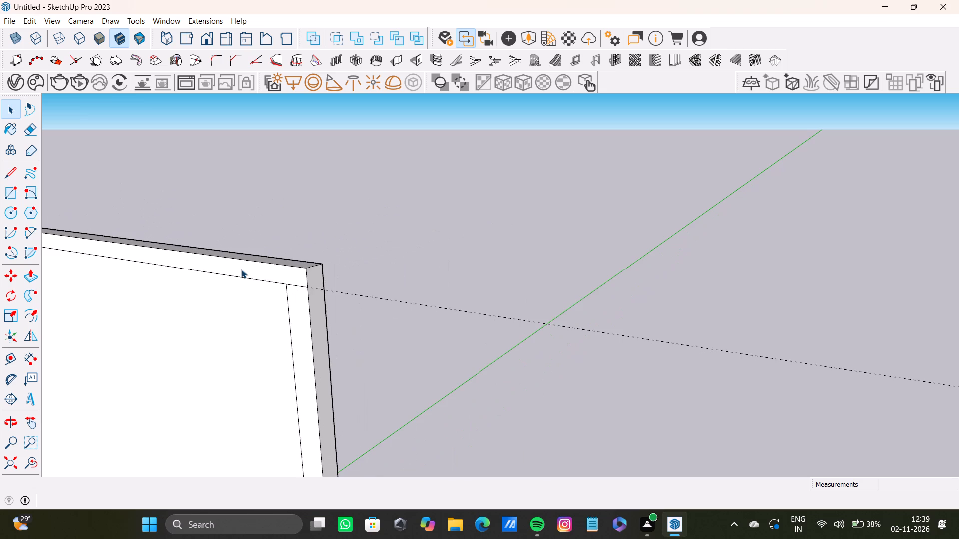
scroll(241, 269, "down", 3)
scroll(235, 161, "down", 8)
middle_click_drag(230, 162, 392, 184, "shift")
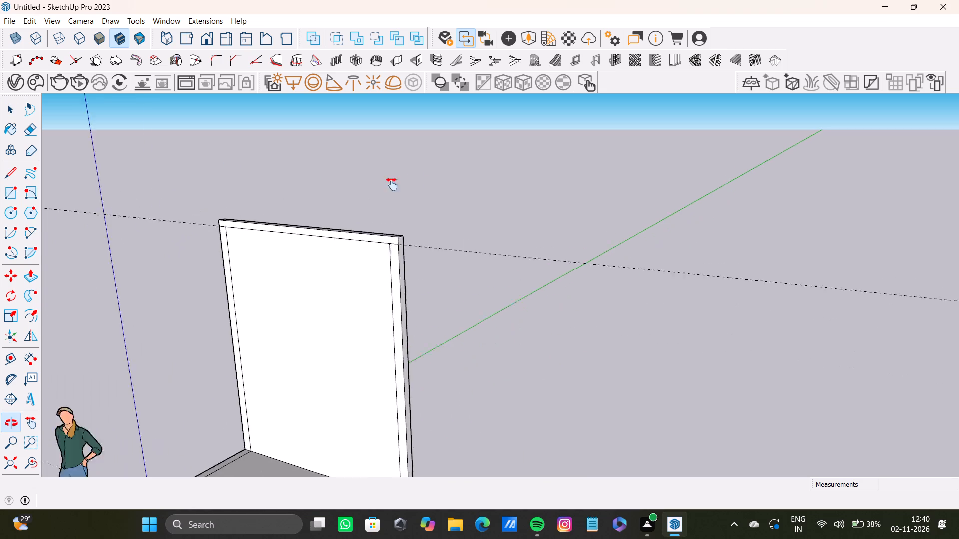
middle_click_drag(392, 184, 415, 180, "shift")
scroll(388, 244, "up", 13)
left_click(455, 233)
key("p")
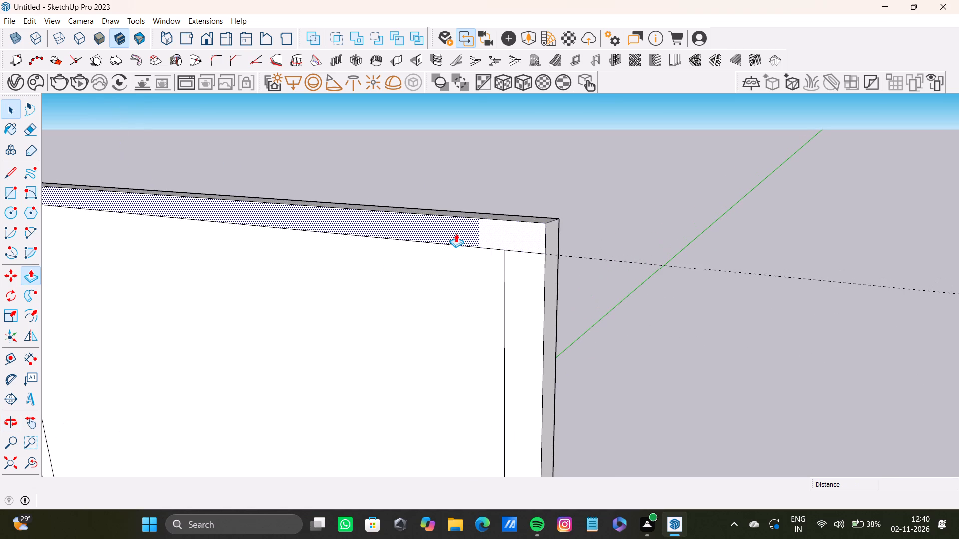
left_click_drag(456, 233, 240, 304)
Examine the top overhang from several angles, comparing its depth with the base slab.
scroll(242, 300, "down", 9)
middle_click_drag(246, 293, 354, 63, "ctrl")
scroll(327, 87, "down", 3)
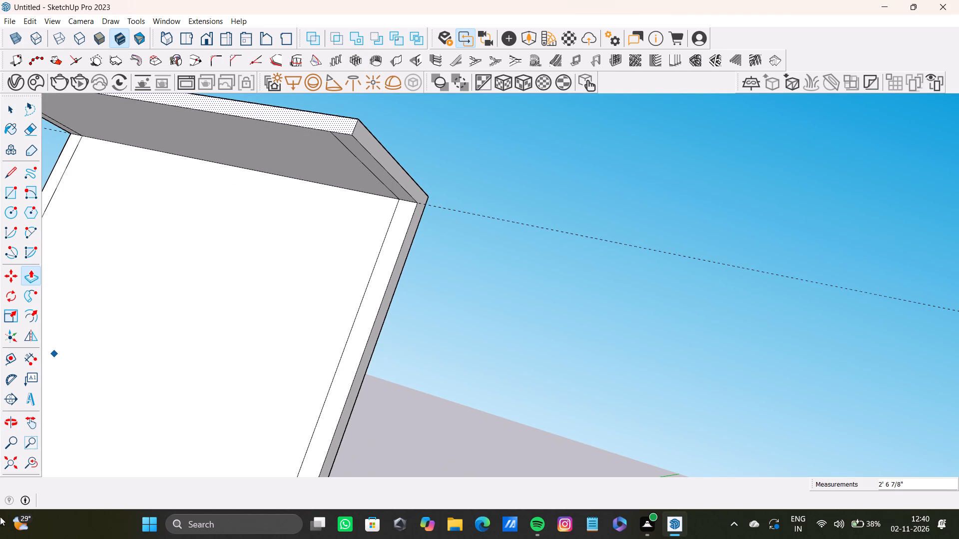
left_click(11, 460)
middle_click_drag(470, 200, 310, 391)
scroll(374, 350, "down", 5)
middle_click_drag(374, 349, 461, 271)
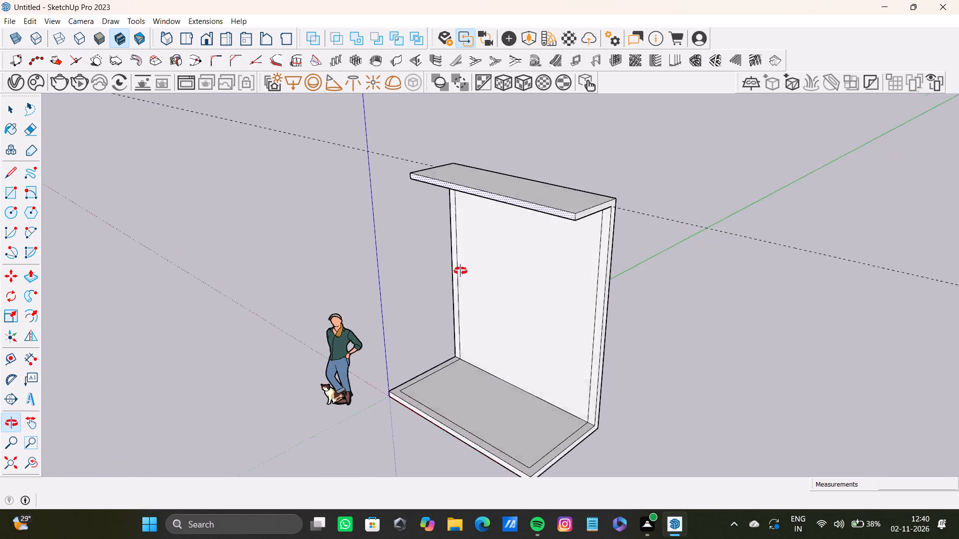
middle_click_drag(461, 271, 578, 287)
scroll(354, 430, "up", 7)
scroll(381, 399, "down", 8)
middle_click_drag(382, 390, 258, 377, "ctrl")
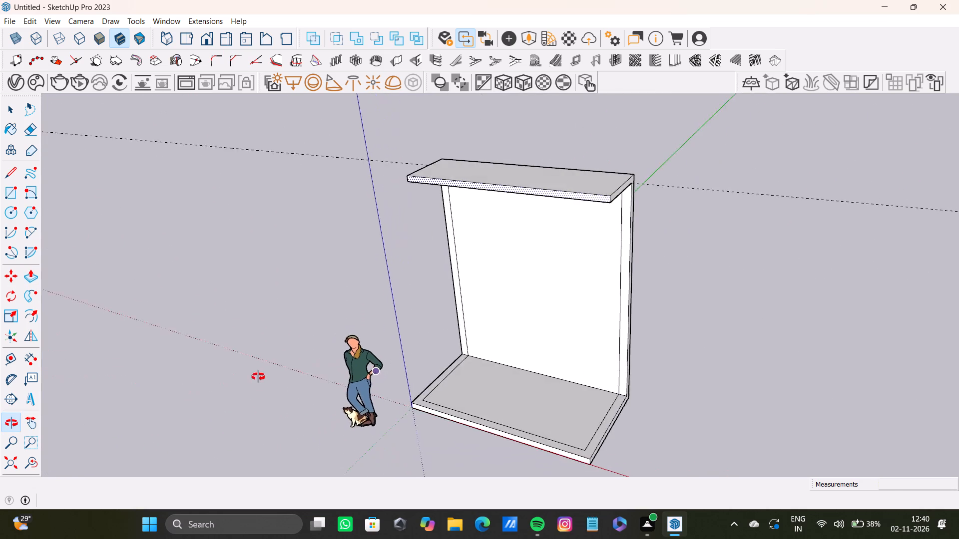
middle_click_drag(258, 377, 134, 332, "ctrl")
middle_click_drag(124, 339, 131, 257, "ctrl")
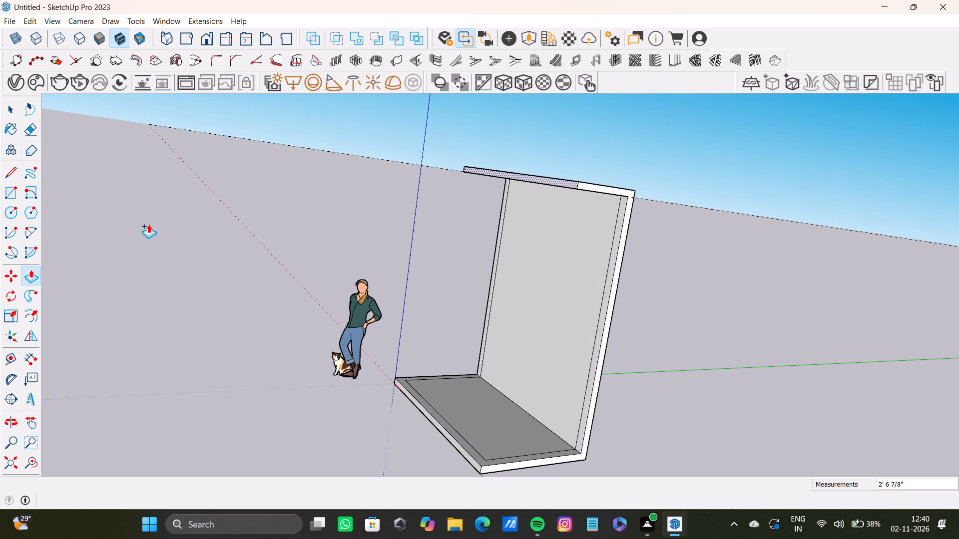
left_click(9, 449)
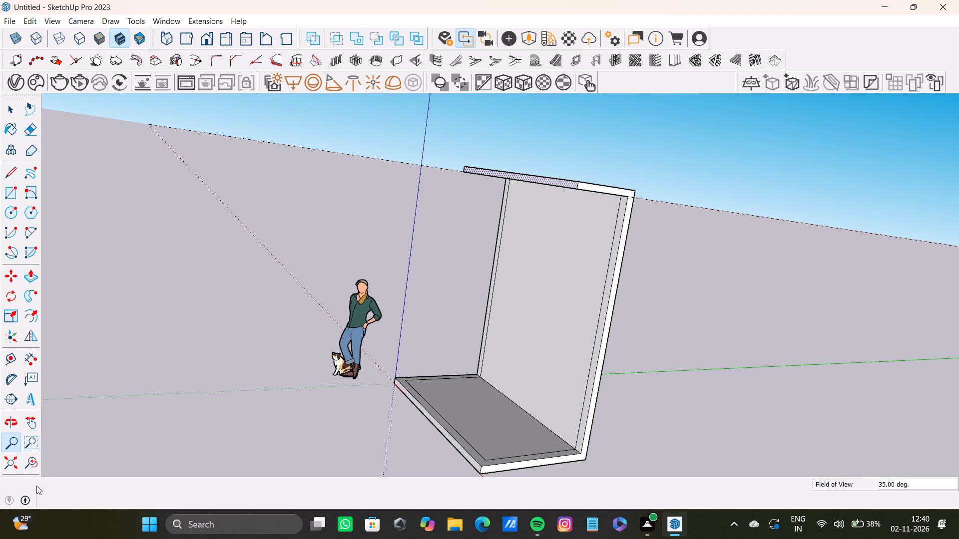
left_click(18, 463)
middle_click_drag(294, 391, 445, 437)
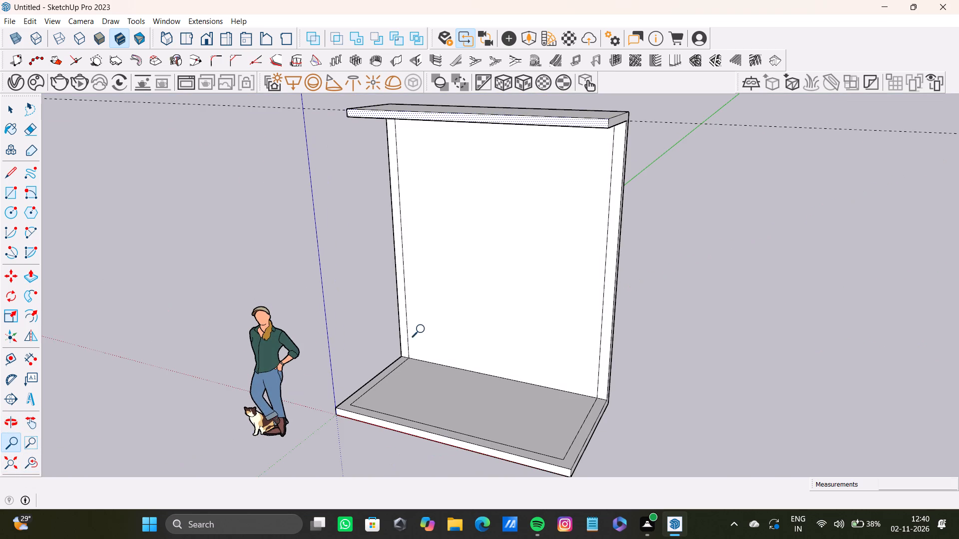
scroll(425, 329, "down", 8)
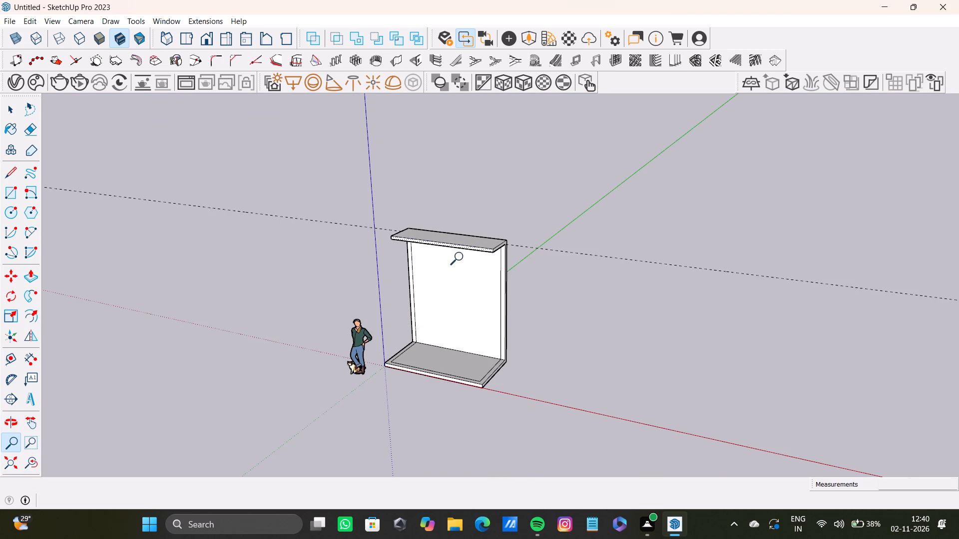
Pull the front face of the top overhang further forward by about 3' 11 1/4".
scroll(486, 277, "up", 10)
key("space")
left_click(493, 221)
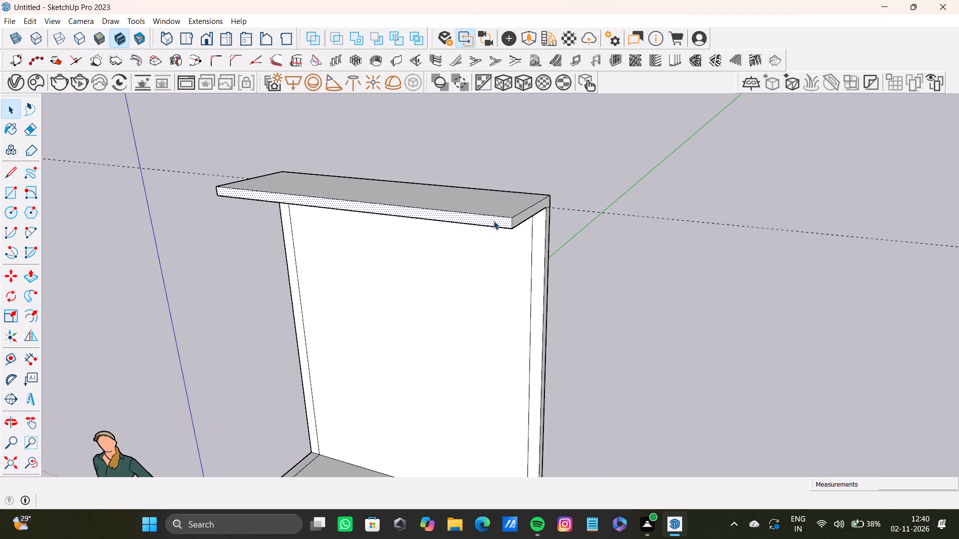
key("p")
left_click_drag(497, 219, 416, 260)
Push the front face of the top overhang back until it is flush with the base slab's front edge.
scroll(406, 269, "down", 9)
middle_click_drag(413, 311, 312, 261)
scroll(410, 305, "up", 1)
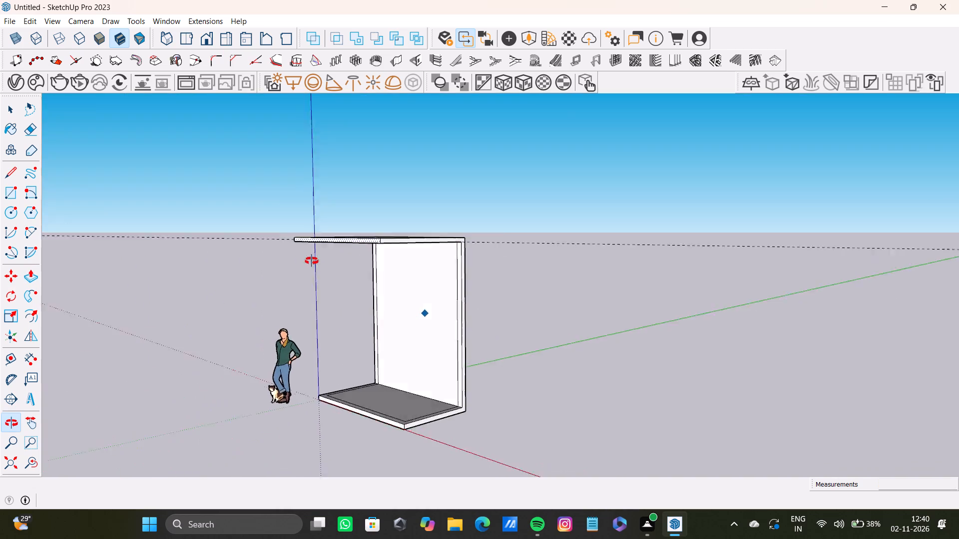
middle_click_drag(312, 261, 311, 307)
scroll(311, 307, "down", 1)
scroll(383, 262, "up", 6)
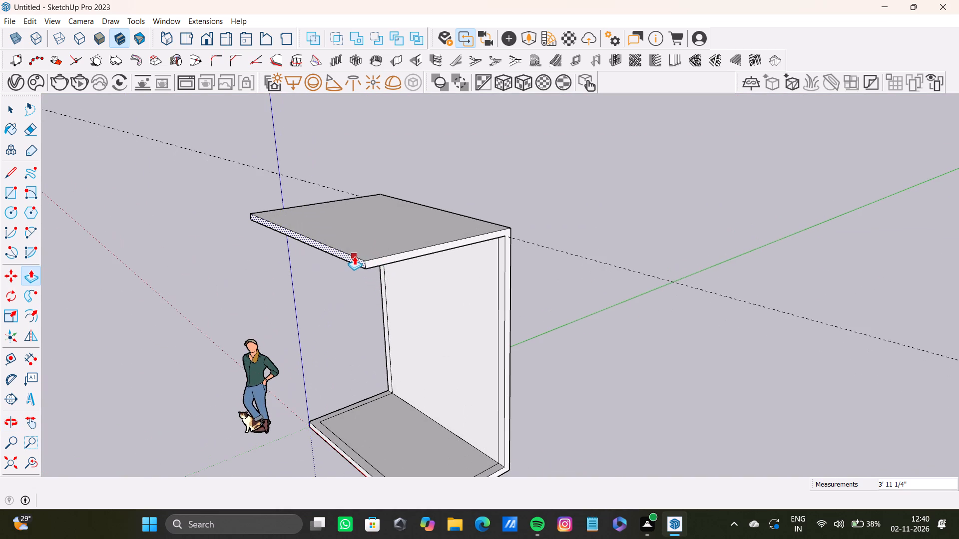
scroll(361, 259, "down", 3)
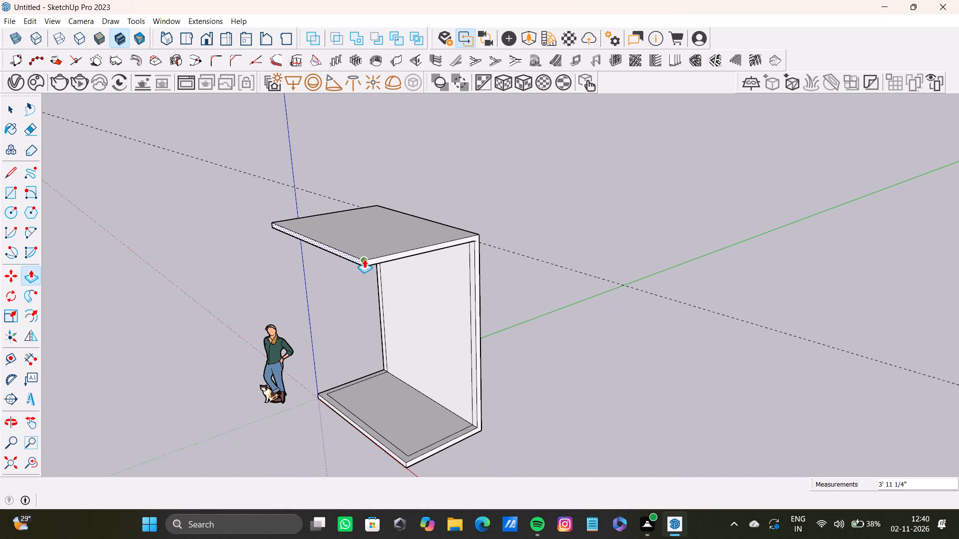
scroll(364, 259, "down", 3)
middle_click_drag(366, 259, 374, 221, "shift")
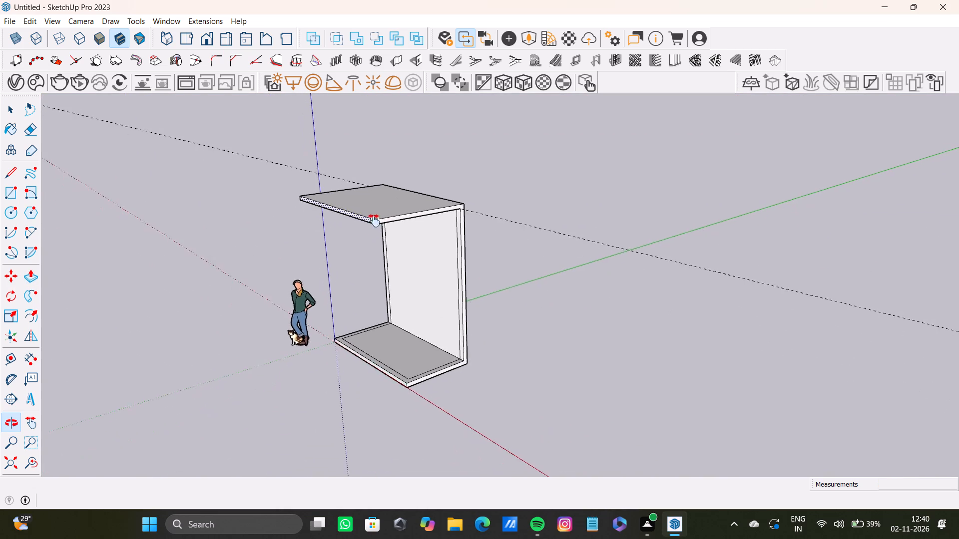
middle_click_drag(374, 221, 384, 217, "shift")
scroll(352, 238, "up", 6)
left_click_drag(373, 219, 373, 429)
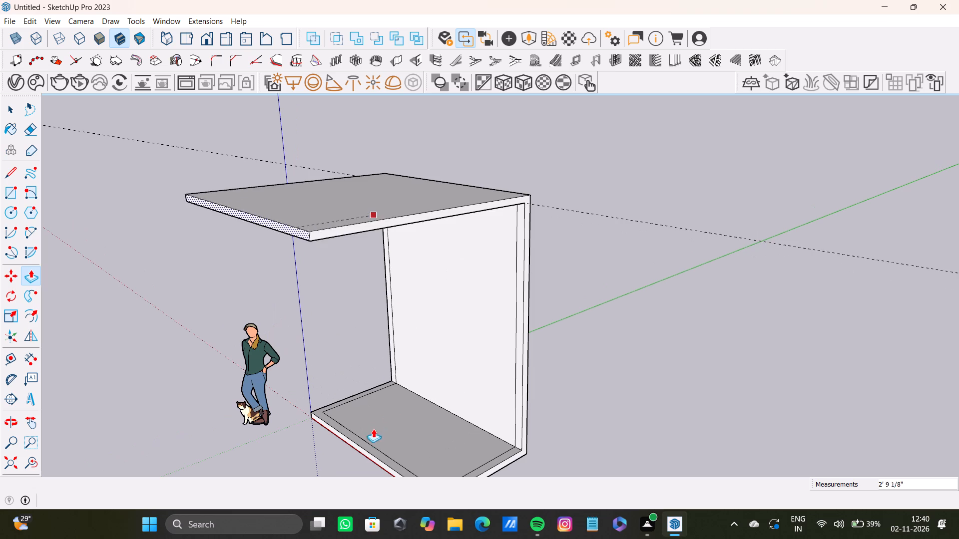
left_click_drag(373, 429, 372, 454)
Examine the alignment of the top overhang with the base slab from the front and side.
scroll(377, 431, "down", 3)
middle_click_drag(383, 418, 553, 316)
middle_click_drag(564, 315, 628, 328)
middle_click_drag(443, 310, 403, 306)
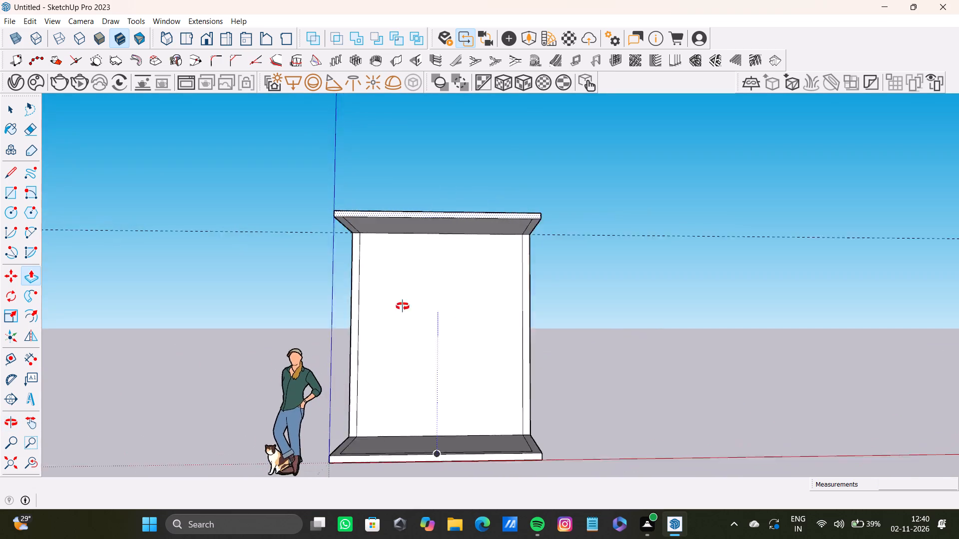
middle_click_drag(403, 306, 297, 357)
scroll(407, 326, "down", 4)
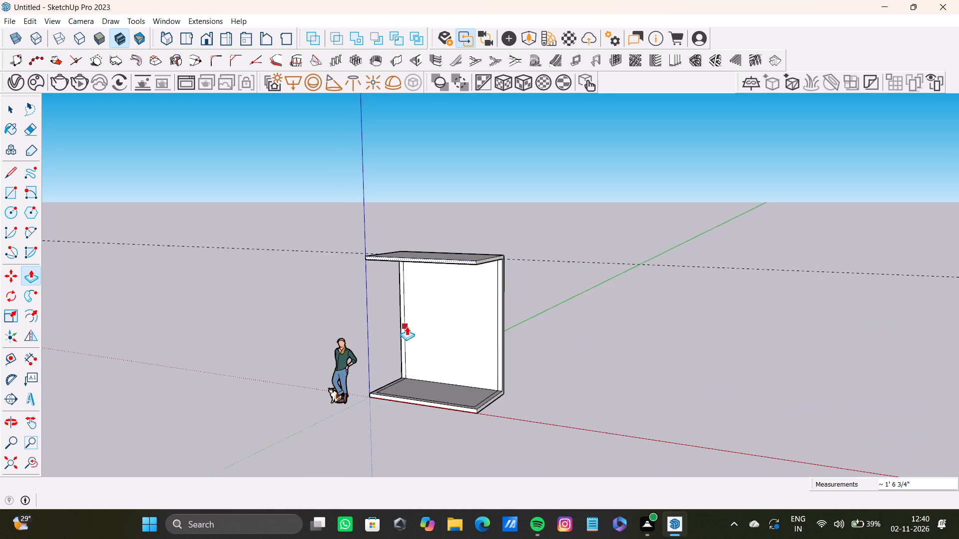
middle_click_drag(405, 326, 446, 339)
middle_click_drag(439, 342, 372, 358)
scroll(504, 387, "up", 6)
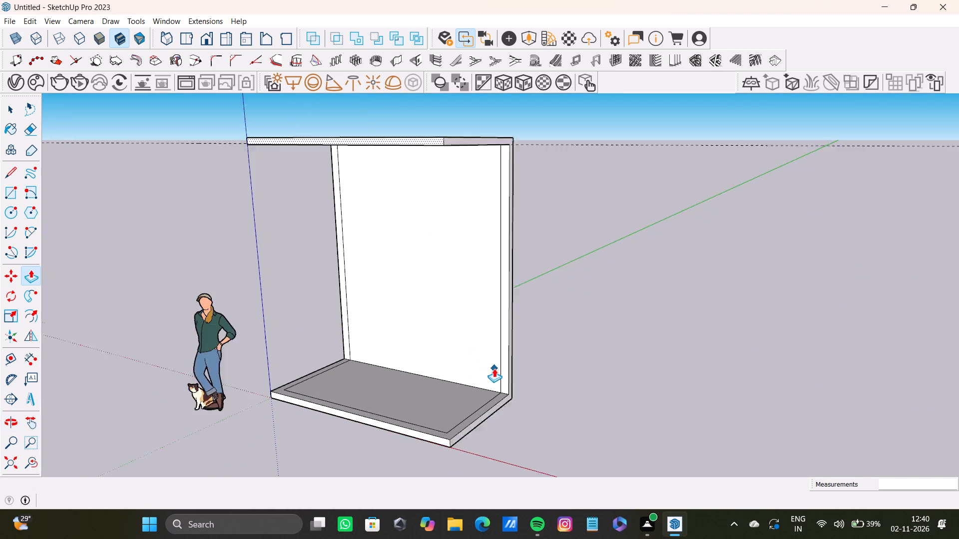
scroll(494, 368, "up", 1)
key("space")
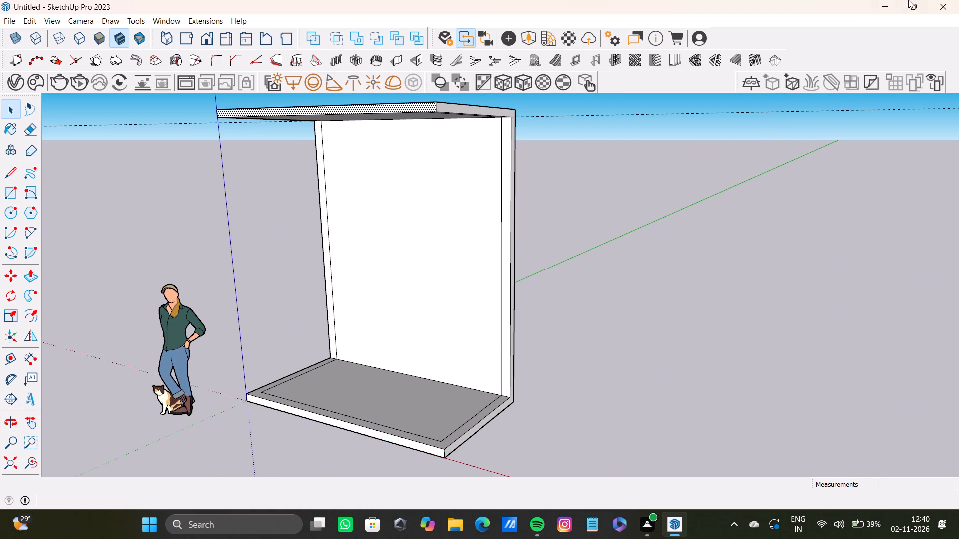
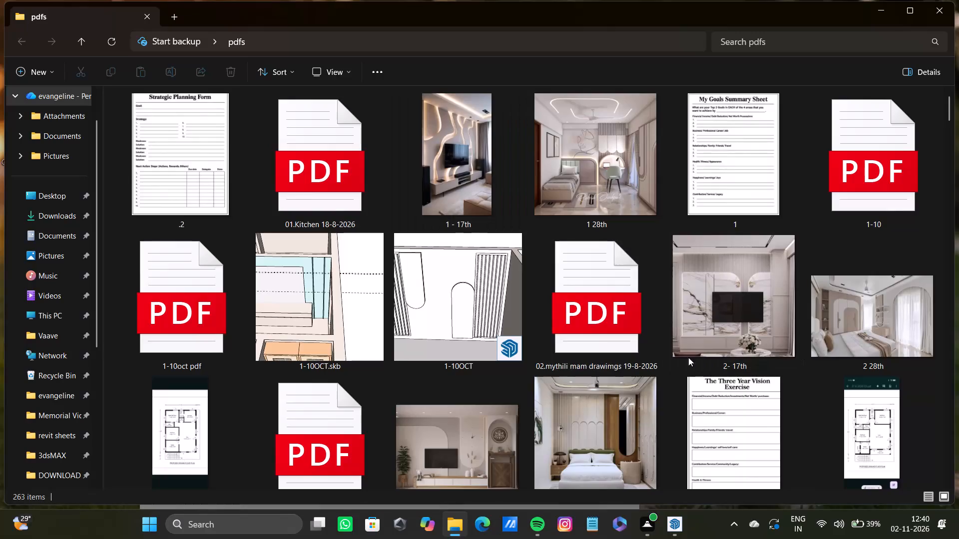
Open the reference image "2- 17th" from the pdfs folder, narrow its viewer window to fit the picture, and close the folder.
double_click(717, 328)
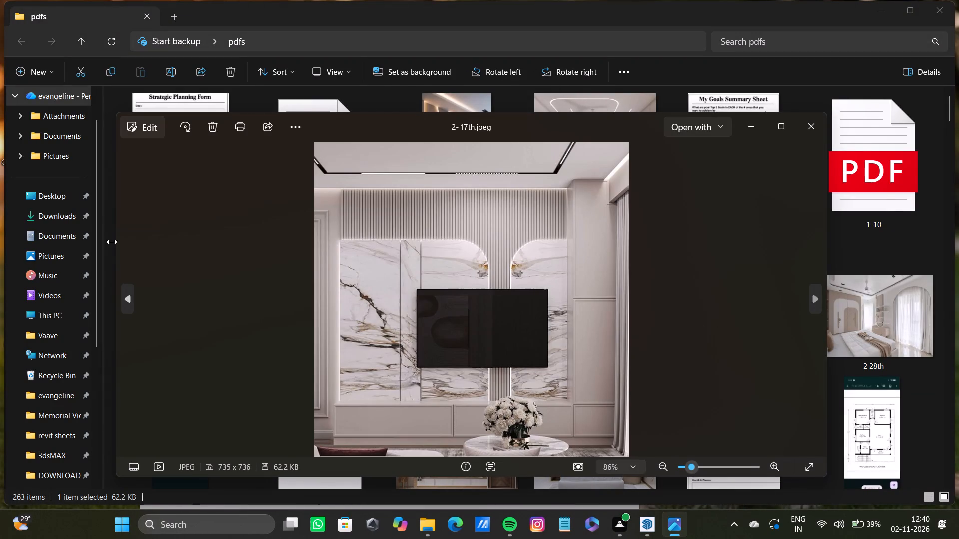
left_click_drag(115, 258, 531, 266)
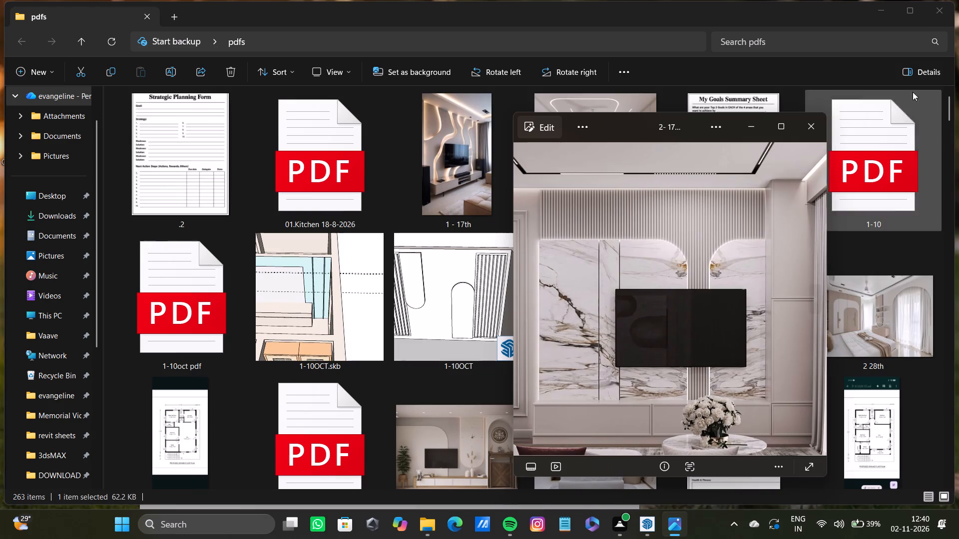
left_click(932, 13)
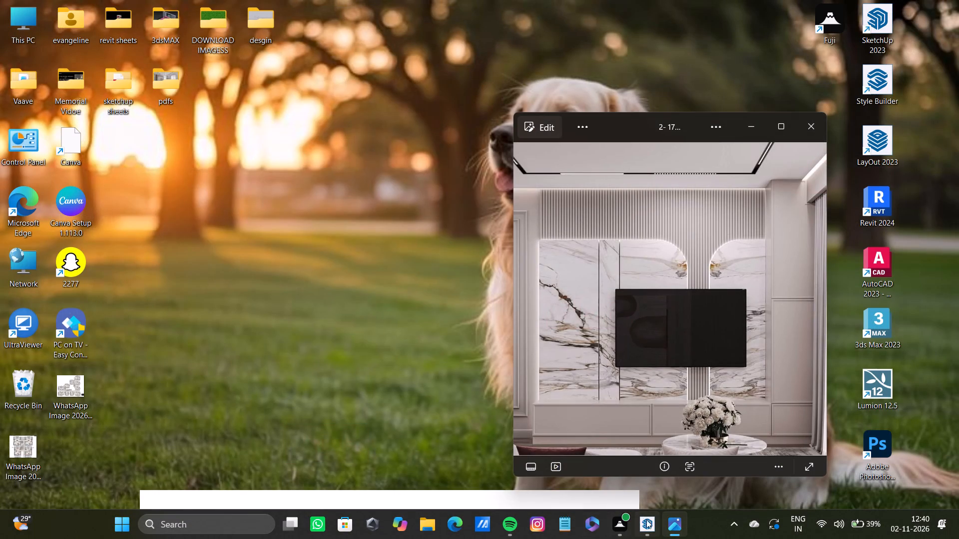
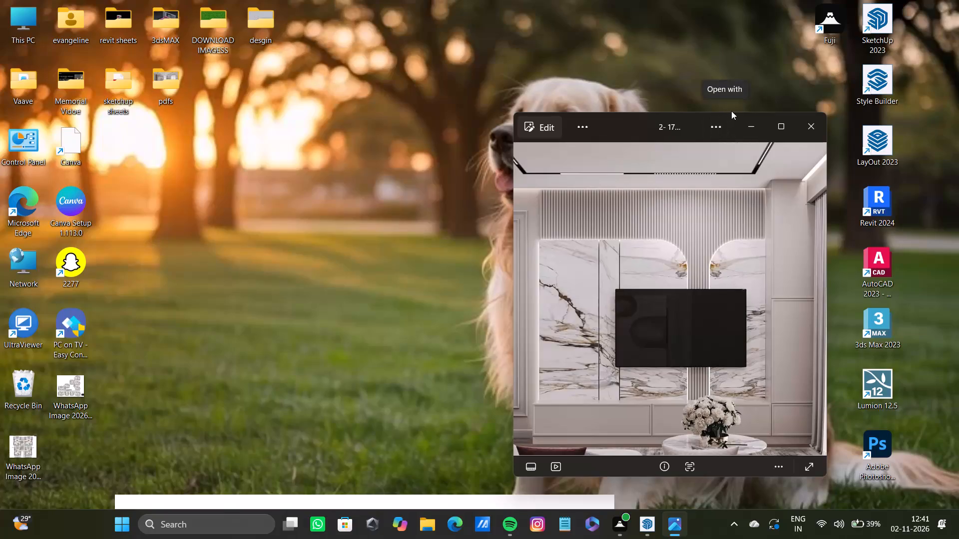
Move the reference photo viewer to the desktop's edge and stretch it to full desktop height.
left_click_drag(688, 118, 745, 93)
left_click_drag(697, 115, 817, 31)
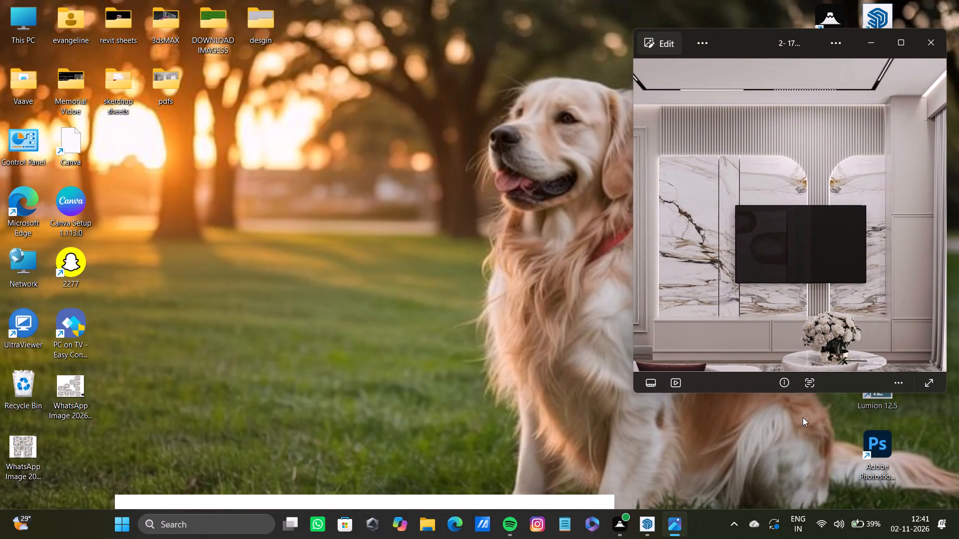
left_click_drag(839, 393, 863, 509)
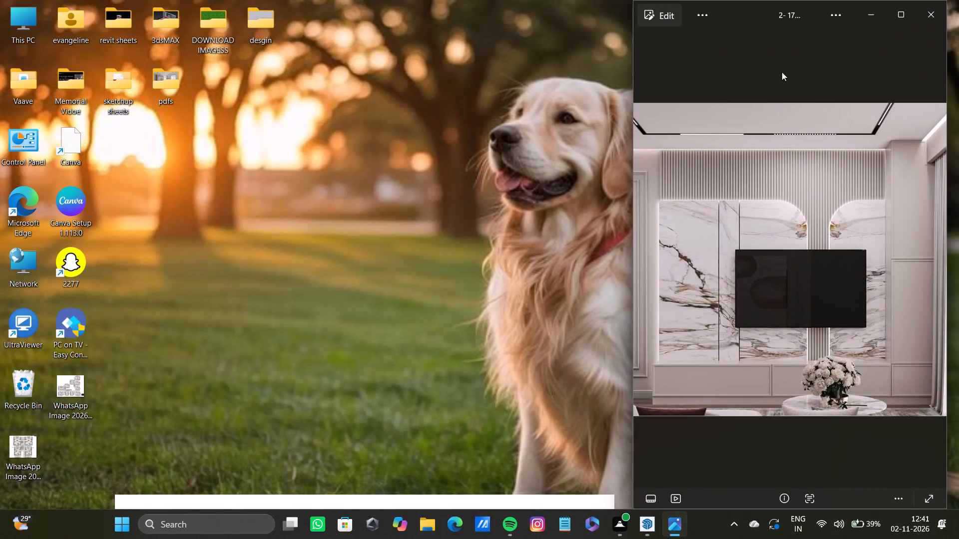
left_click_drag(948, 89, 958, 95)
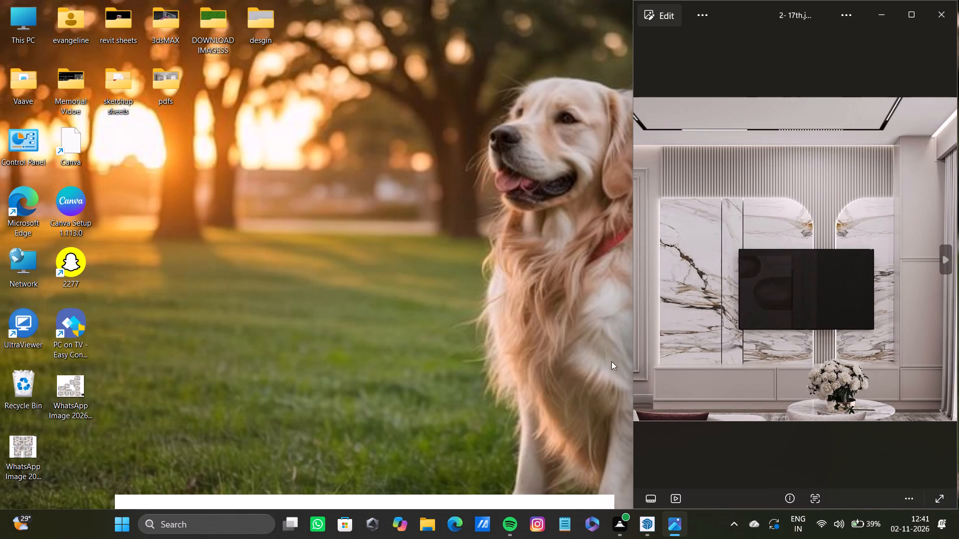
Switch to SketchUp and size its window to fill the space beside the reference photo viewer.
left_click(641, 528)
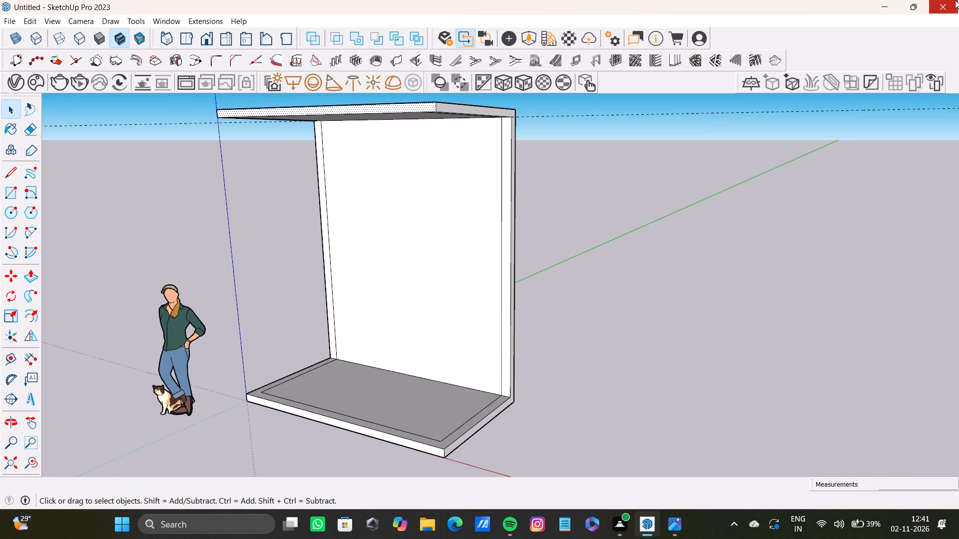
left_click(920, 1)
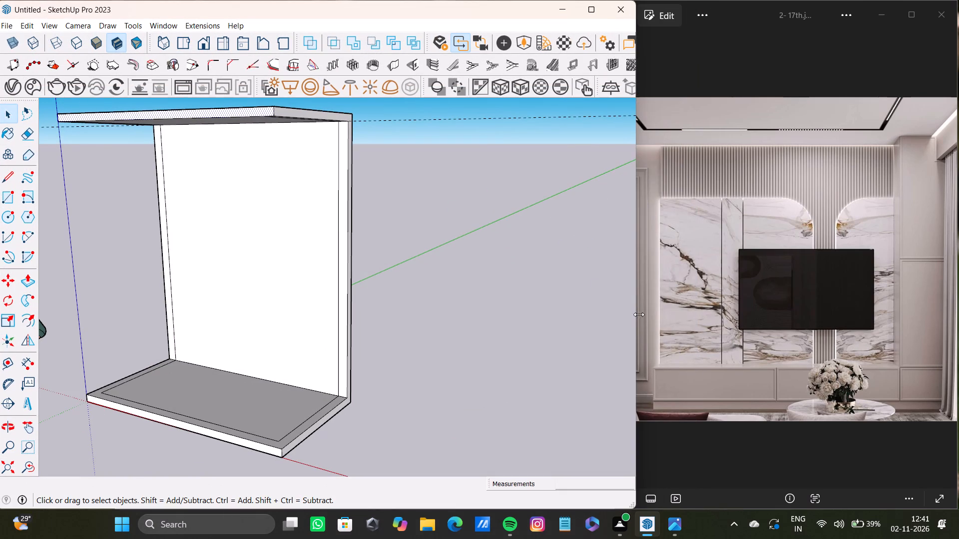
left_click_drag(636, 321, 626, 315)
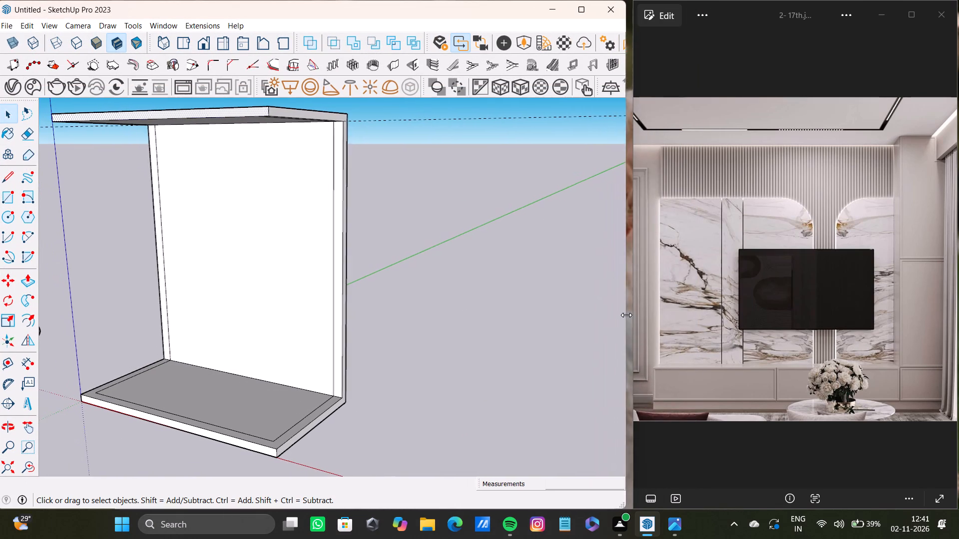
left_click_drag(626, 315, 631, 314)
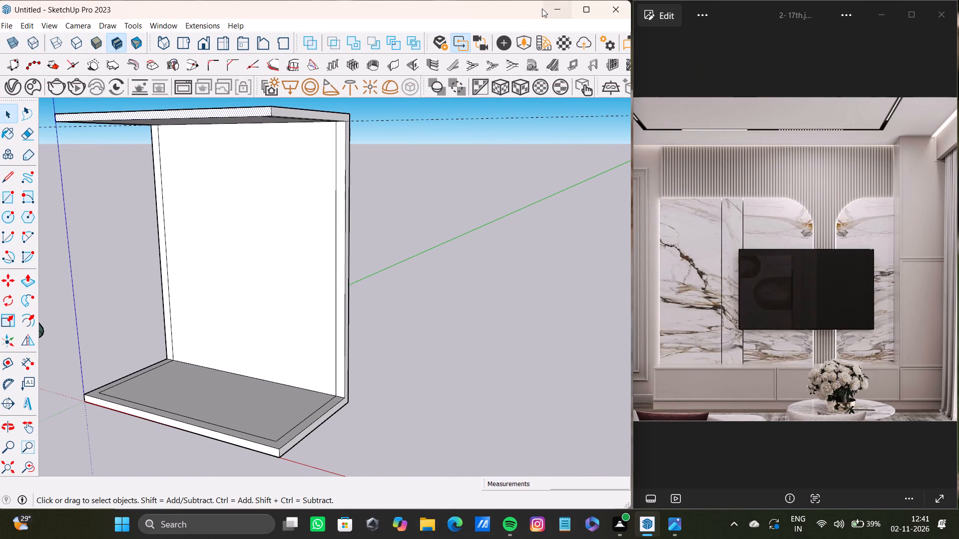
left_click(538, 0)
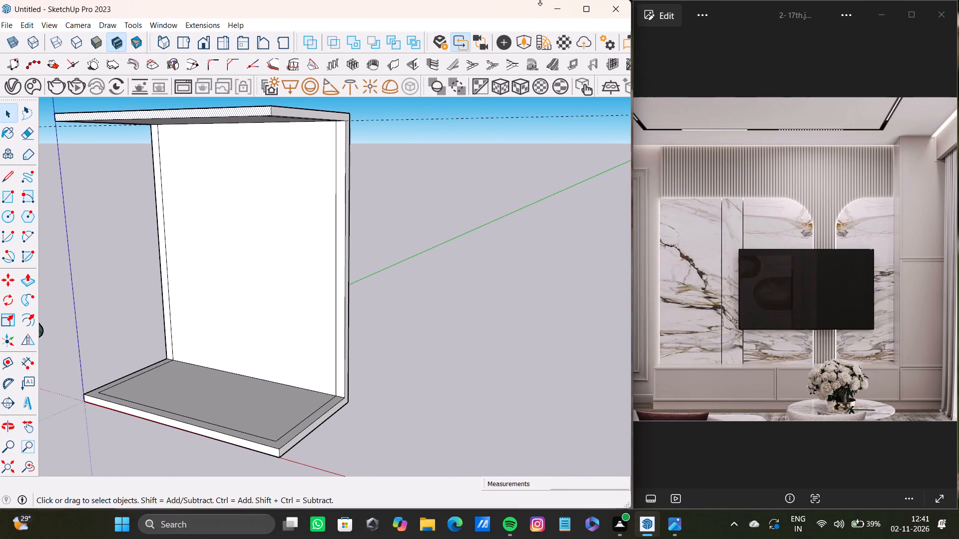
Place a vertical guide on the back panel about 3' 7" in from the inner border line nearest the human figure.
scroll(302, 252, "down", 8)
middle_click_drag(285, 301, 310, 352, "ctrl")
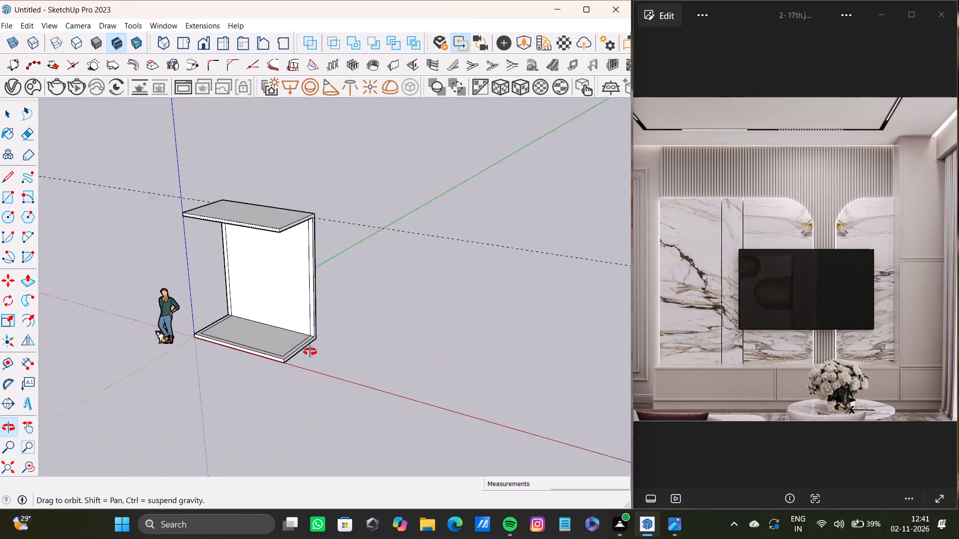
middle_click_drag(310, 352, 310, 353, "ctrl")
scroll(309, 342, "down", 3)
middle_click_drag(292, 322, 462, 242, "shift")
scroll(432, 241, "up", 13)
middle_click_drag(391, 281, 423, 170)
middle_click_drag(372, 173, 387, 256)
scroll(402, 255, "down", 8)
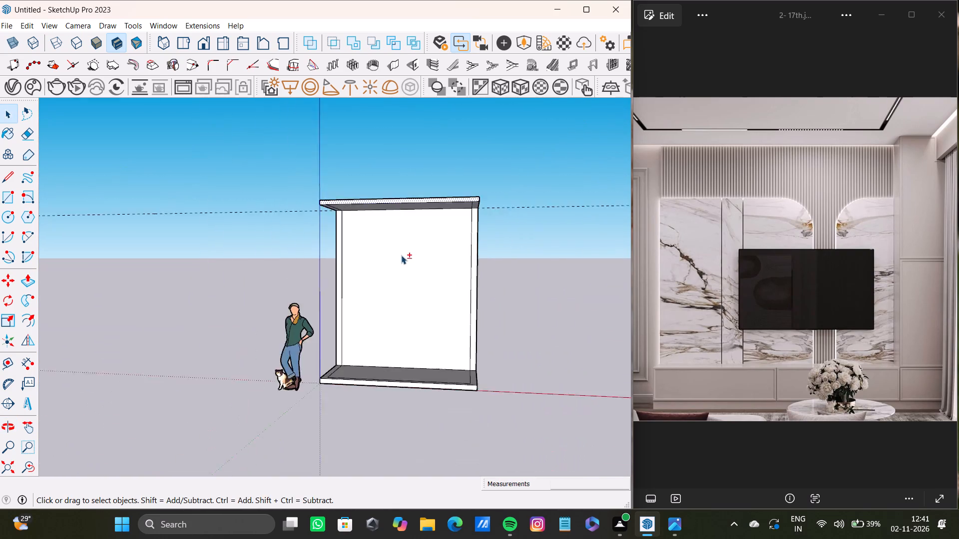
scroll(401, 255, "up", 1, "shift")
middle_click_drag(401, 255, 376, 251, "shift")
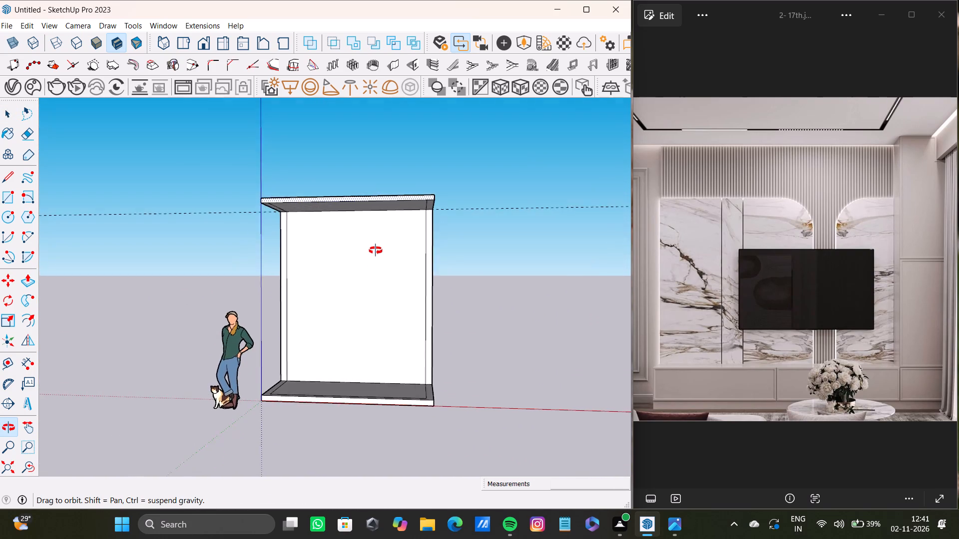
middle_click_drag(376, 251, 381, 245, "shift")
middle_click_drag(390, 225, 382, 207)
middle_click_drag(382, 207, 409, 206)
middle_click(412, 216)
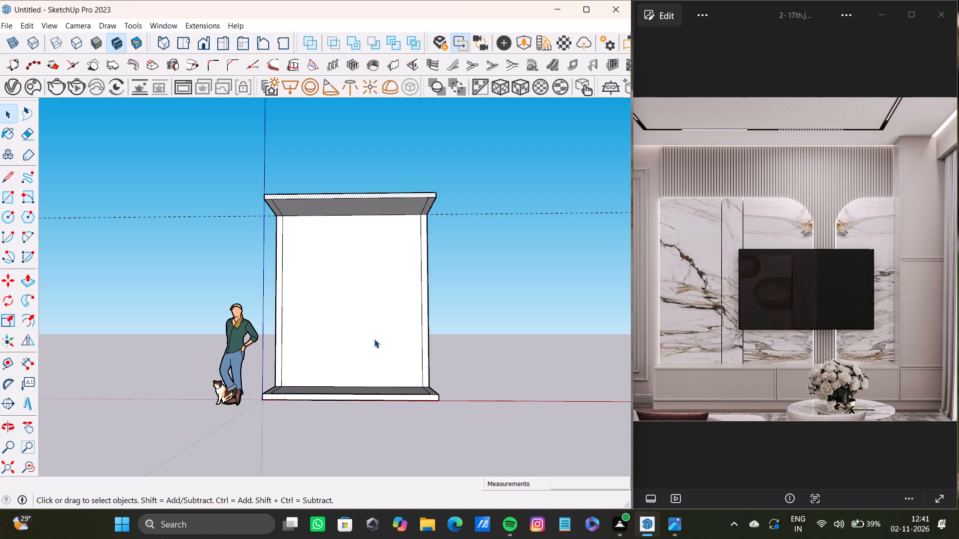
key("t")
scroll(274, 336, "up", 7)
left_click(289, 327)
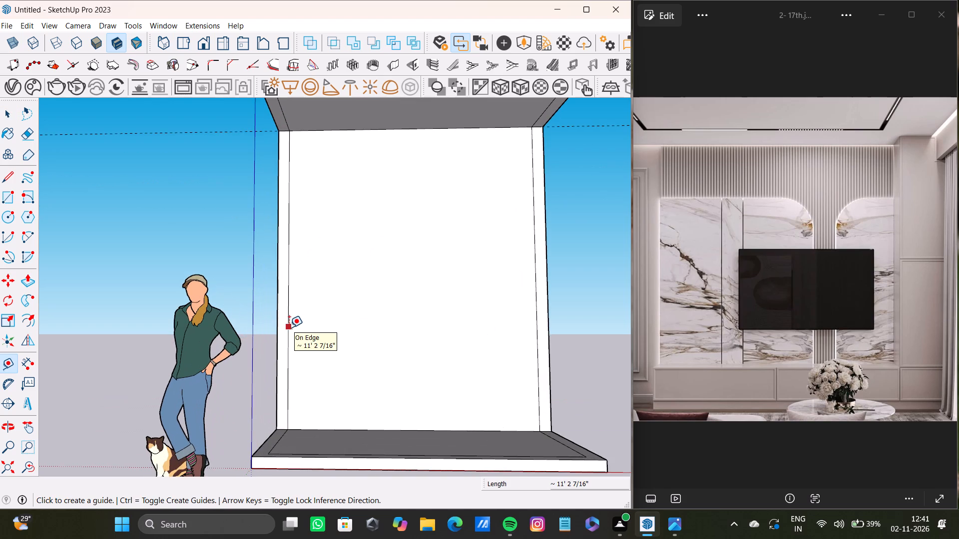
scroll(394, 335, "down", 7)
middle_click_drag(394, 328, 382, 312, "shift")
middle_click_drag(351, 314, 336, 322)
middle_click_drag(348, 321, 394, 323)
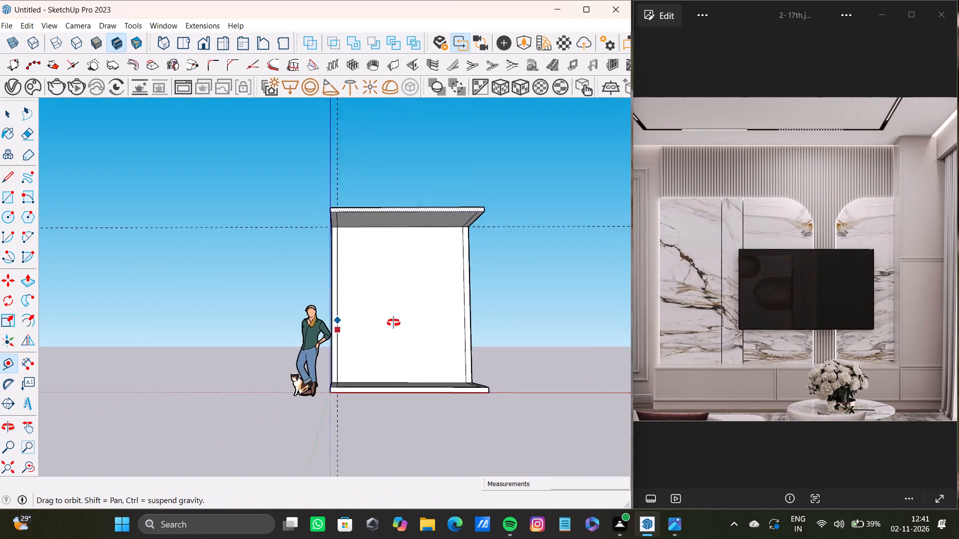
middle_click_drag(394, 323, 372, 353)
scroll(383, 355, "down", 4)
scroll(399, 332, "up", 7)
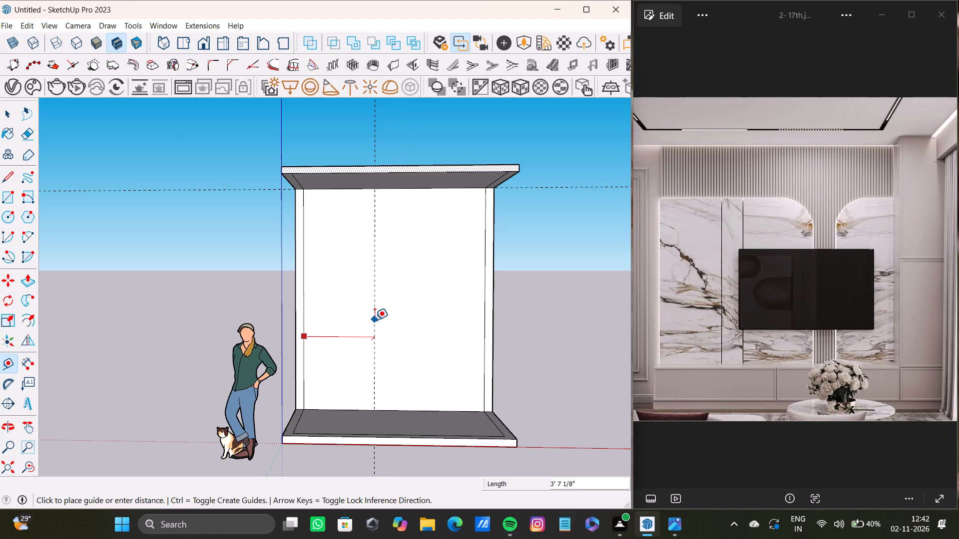
left_click(375, 320)
Place a second vertical guide on the back panel about 4' 1" in from the opposite inner border line.
left_click(486, 338)
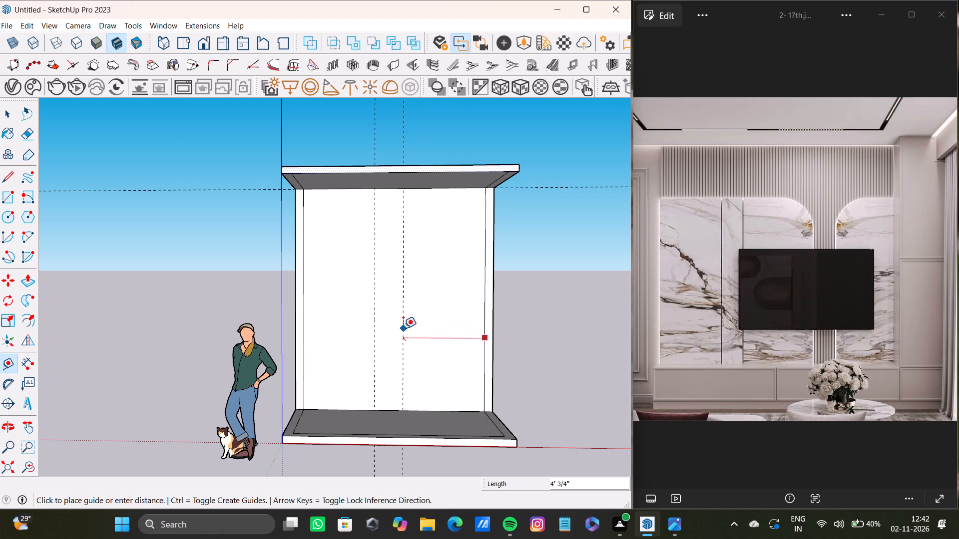
left_click(403, 328)
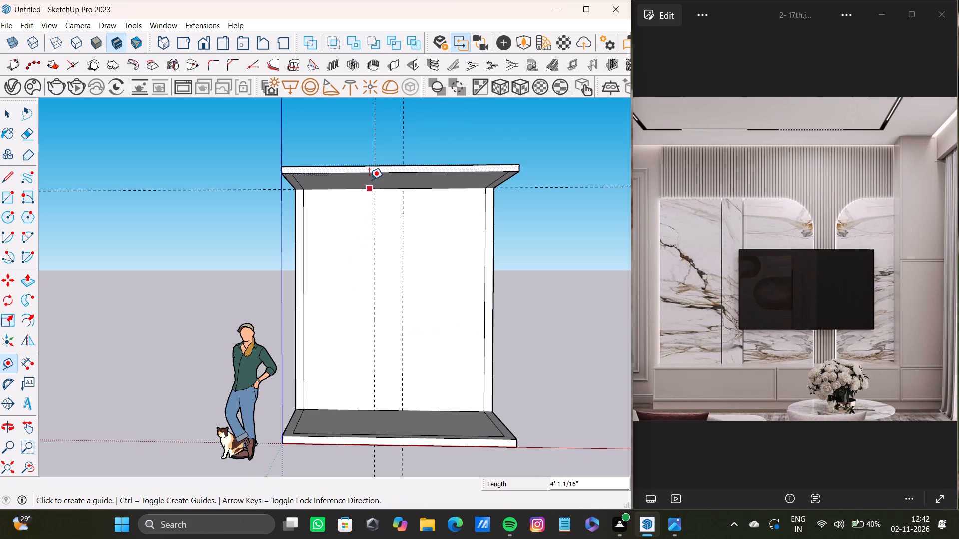
Place a horizontal guide across the back panel about 2' 11" below its top edge under the slab.
scroll(361, 178, "up", 7)
left_click(376, 199)
scroll(385, 290, "down", 8)
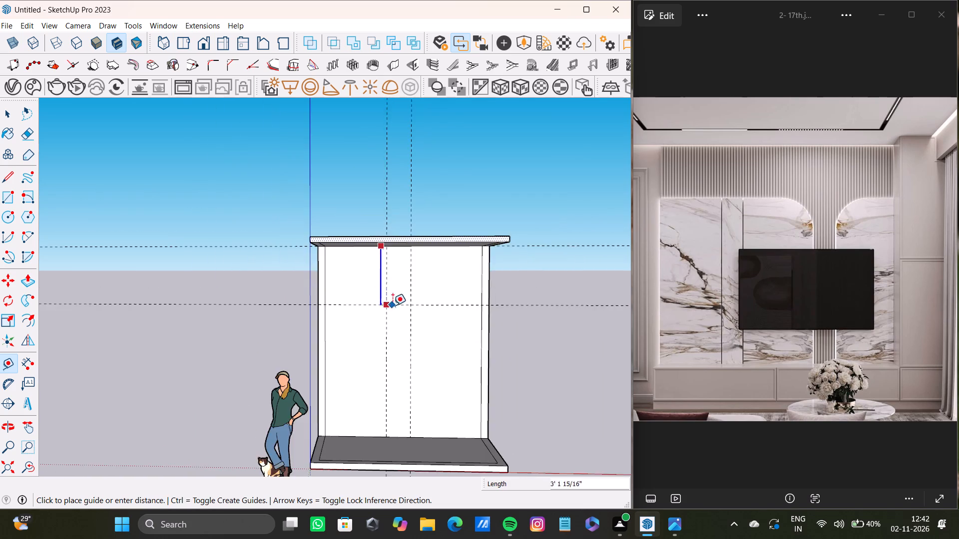
middle_click_drag(393, 305, 98, 228, "shift")
scroll(386, 300, "up", 4)
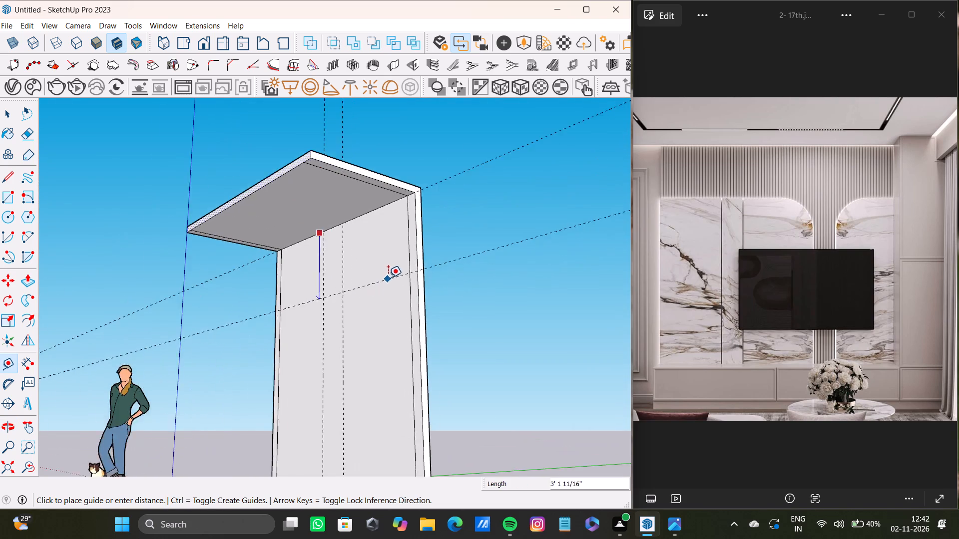
scroll(388, 277, "up", 5)
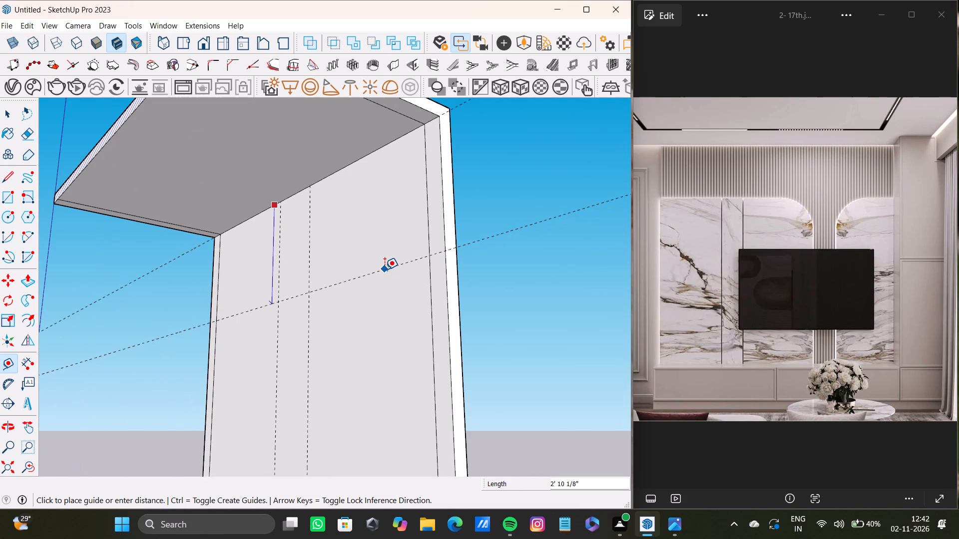
scroll(385, 269, "down", 3)
middle_click_drag(384, 269, 507, 296, "shift")
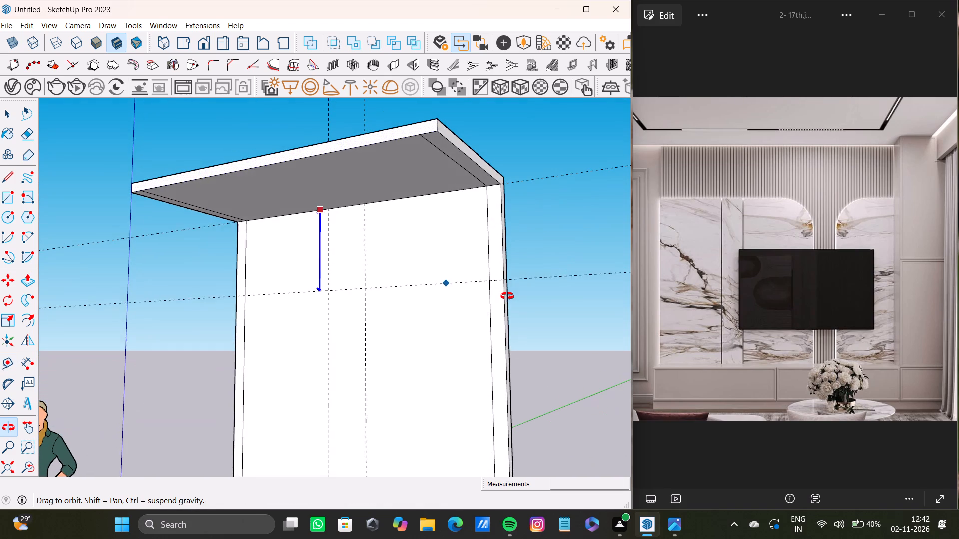
middle_click_drag(507, 296, 507, 299, "shift")
middle_click(507, 301)
middle_click_drag(508, 301, 518, 275)
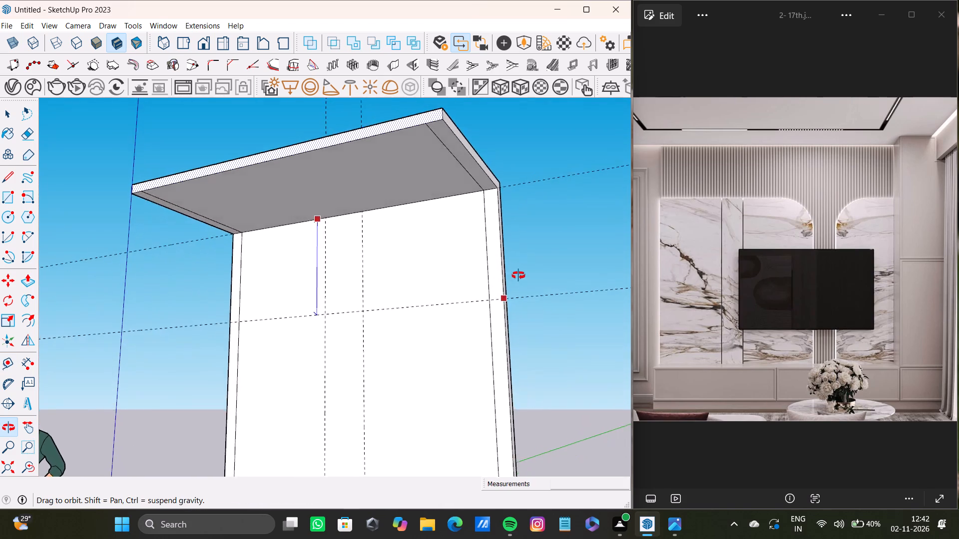
middle_click_drag(518, 275, 536, 331)
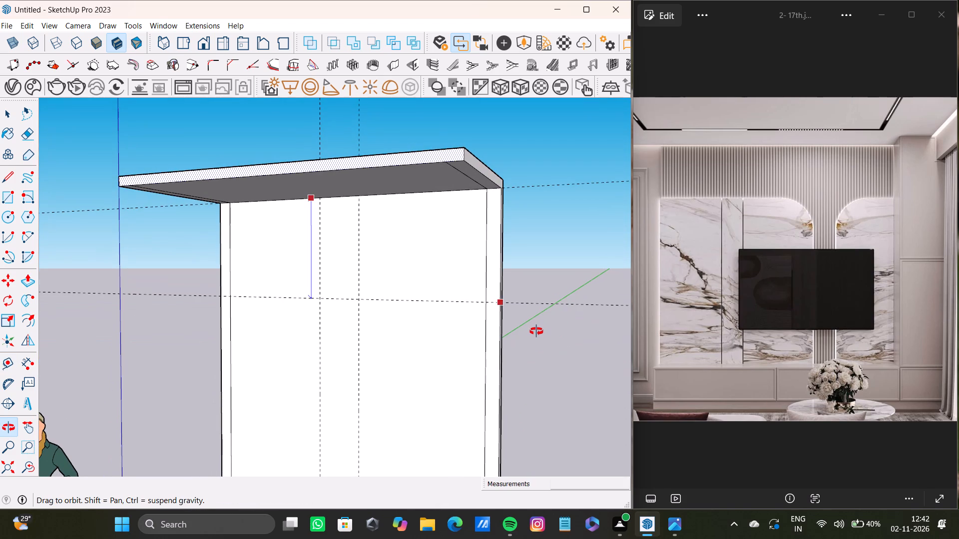
middle_click_drag(536, 331, 548, 313)
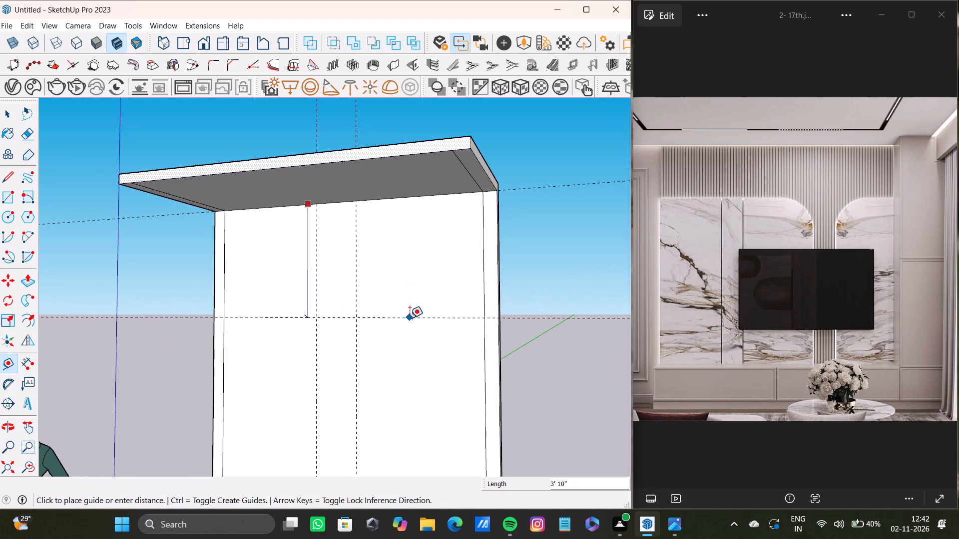
left_click(394, 289)
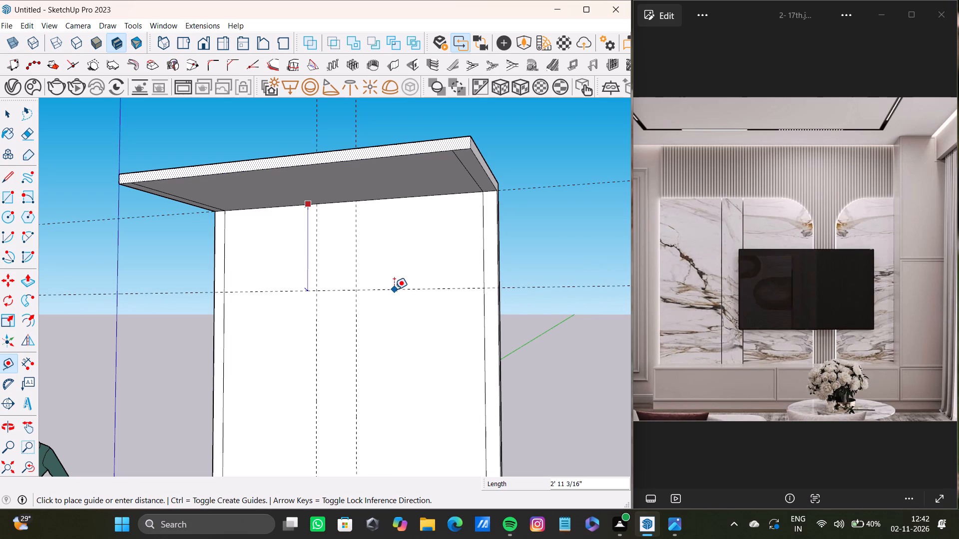
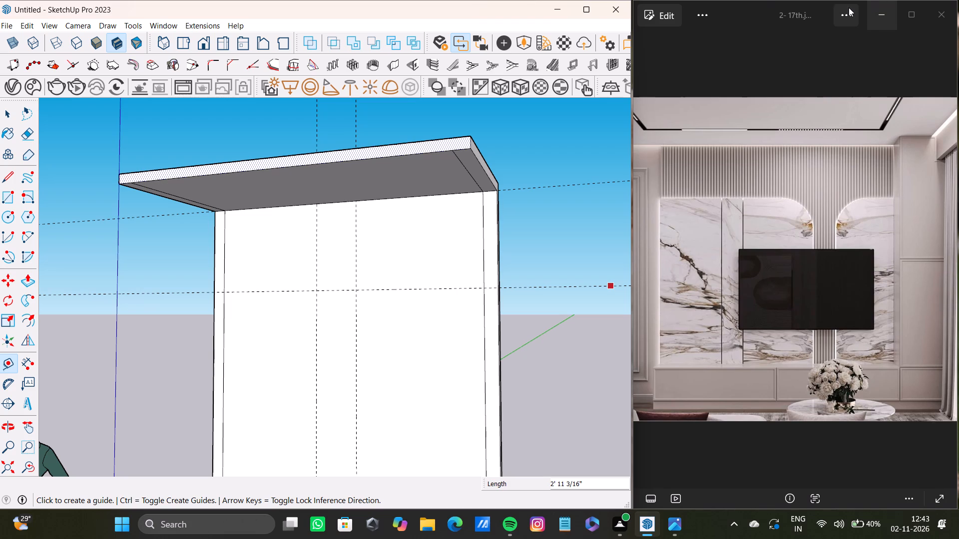
Undo the three guides placed on the back panel: the horizontal one and both vertical ones.
scroll(167, 322, "down", 8)
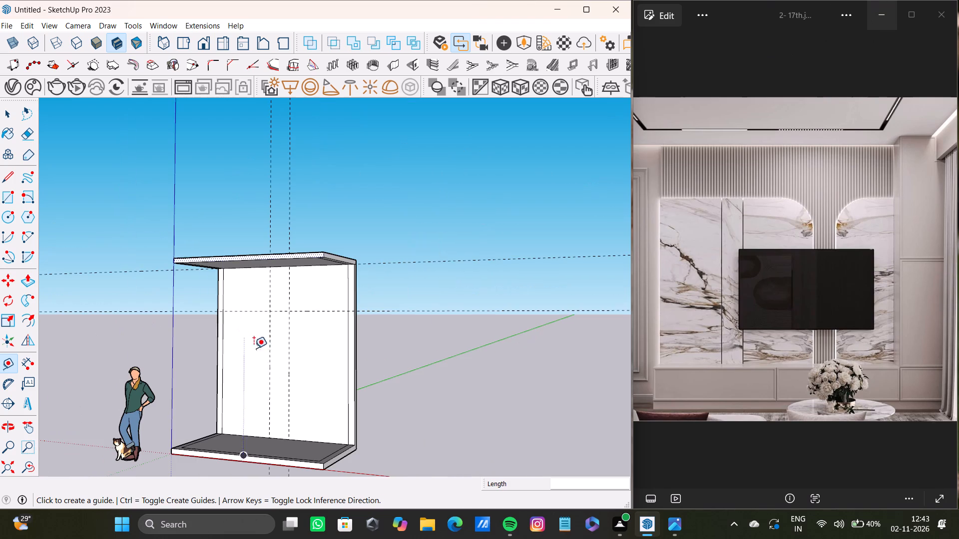
middle_click_drag(270, 355, 321, 283, "shift")
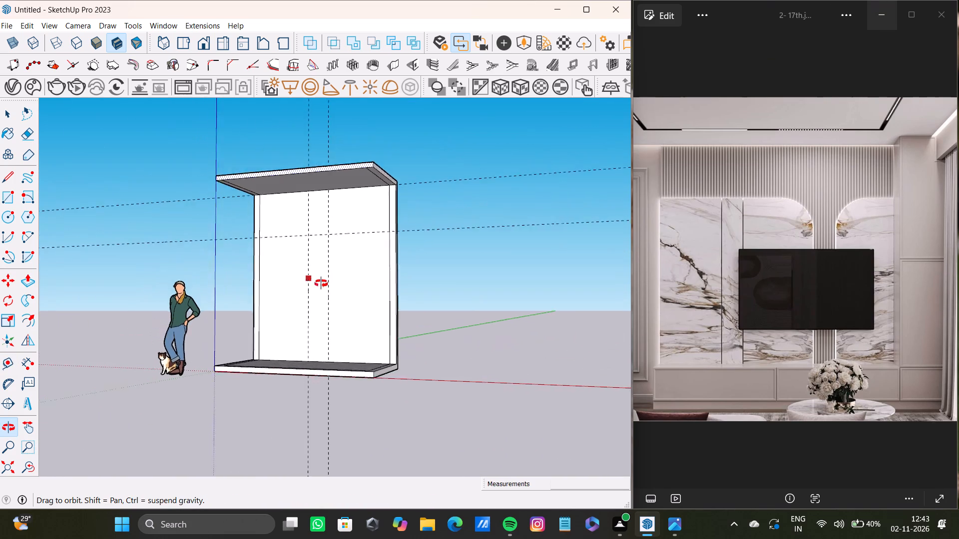
middle_click_drag(321, 283, 361, 309, "shift")
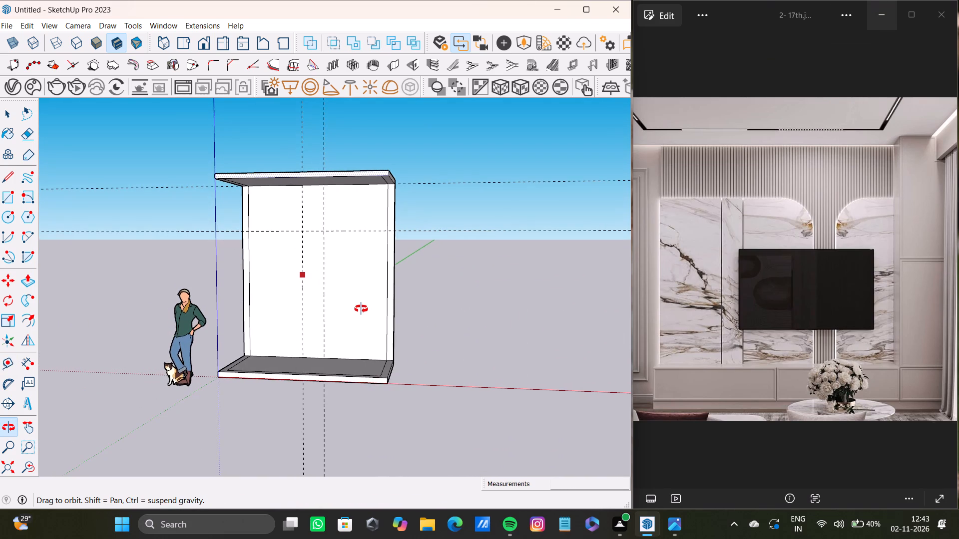
middle_click_drag(361, 309, 362, 309, "shift")
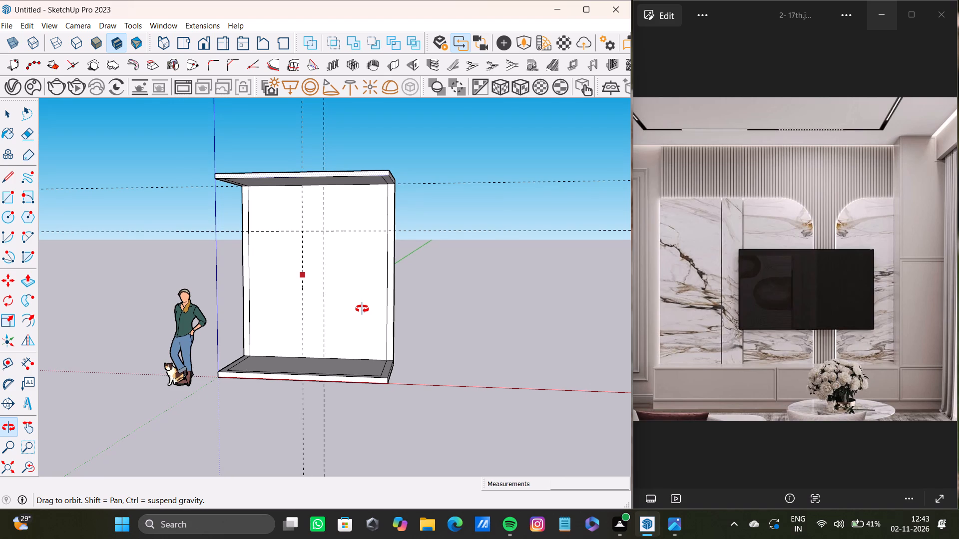
middle_click_drag(362, 309, 362, 308, "shift")
scroll(262, 270, "up", 5)
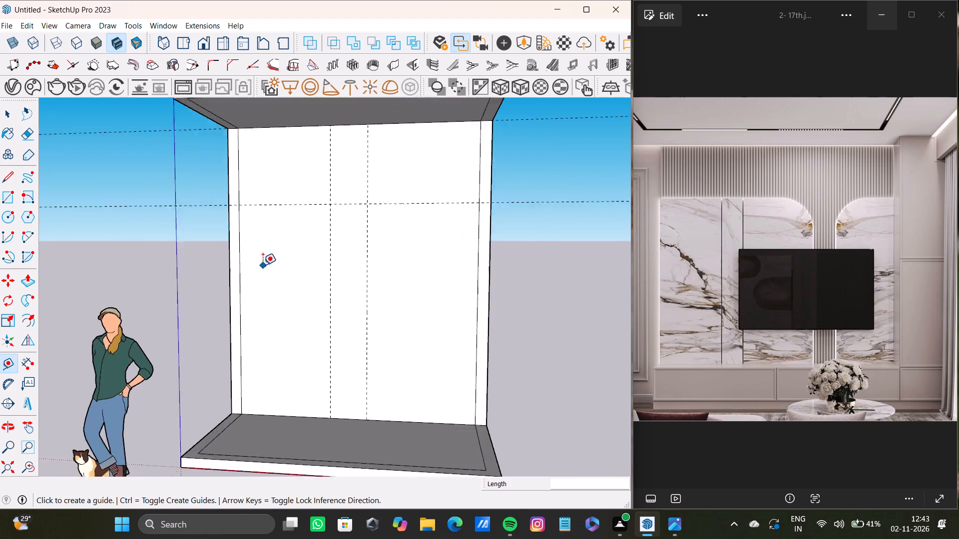
scroll(263, 265, "up", 2)
scroll(245, 280, "down", 3)
middle_click_drag(245, 280, 264, 298)
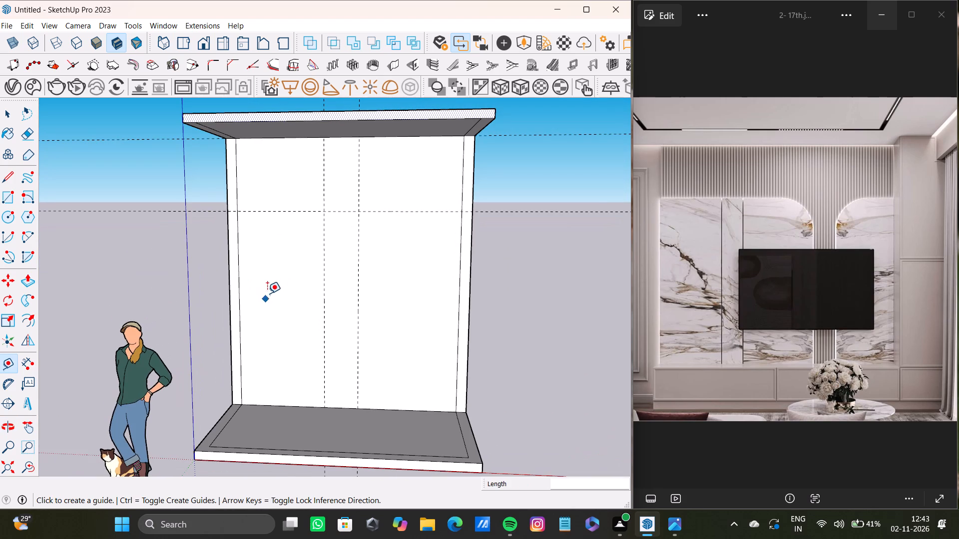
key("ctrl+z")
key("ctrl+z")
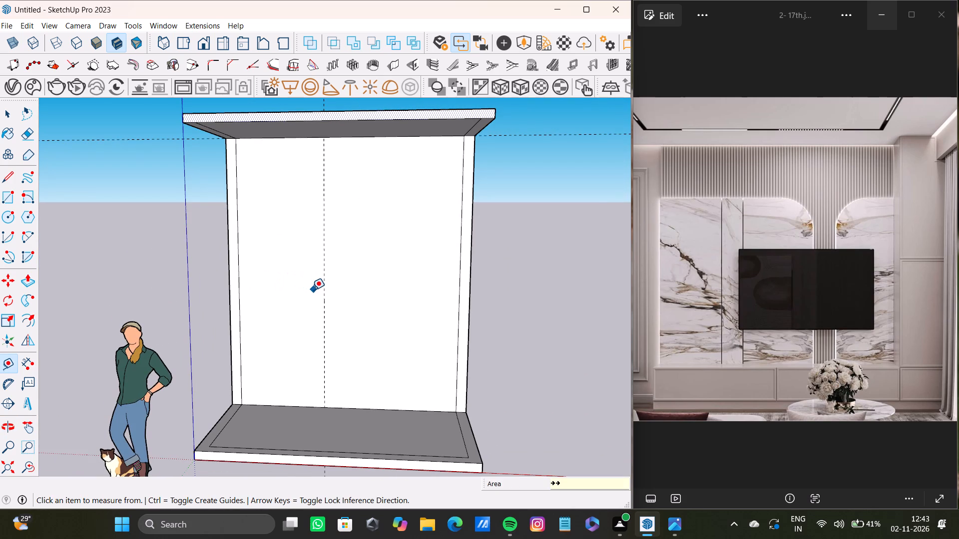
key("ctrl+z")
Place a vertical guide on the back panel about 3' 5" in from the inner border line nearest the human figure.
key("t")
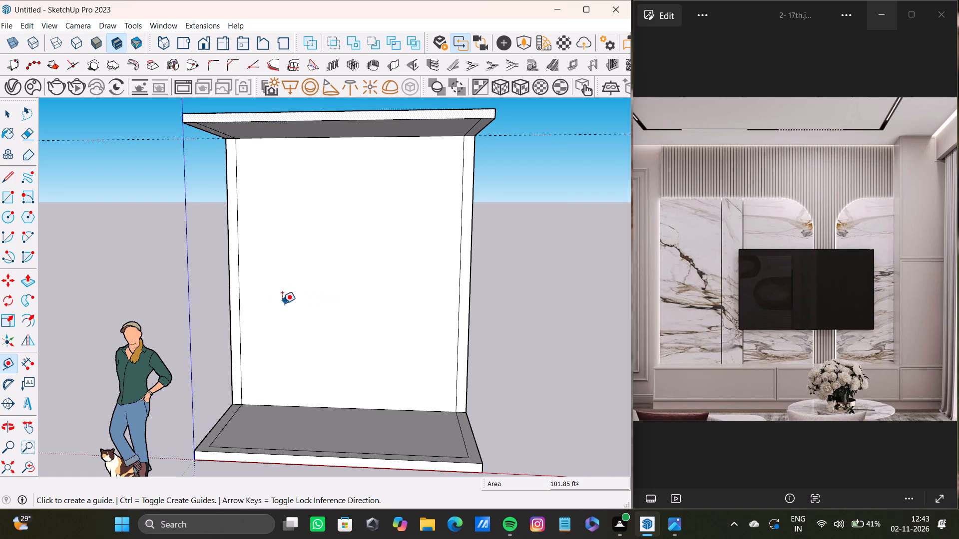
left_click(239, 331)
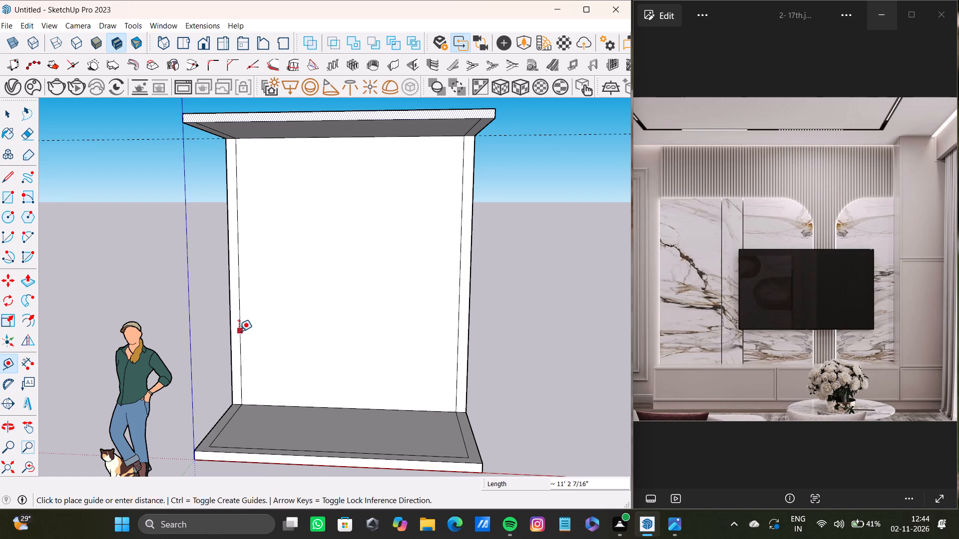
scroll(338, 309, "down", 4)
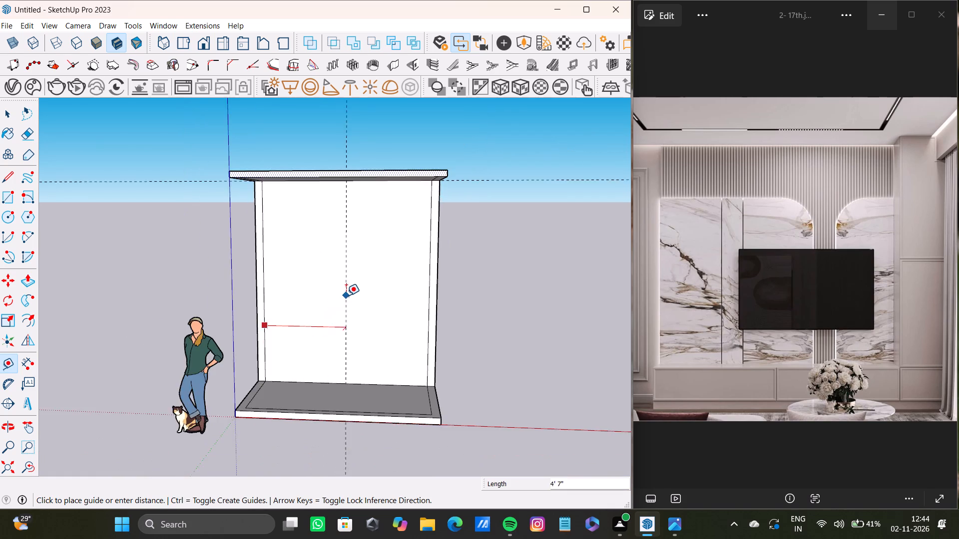
scroll(346, 295, "down", 2)
scroll(350, 293, "up", 8)
middle_click_drag(350, 287, 349, 232)
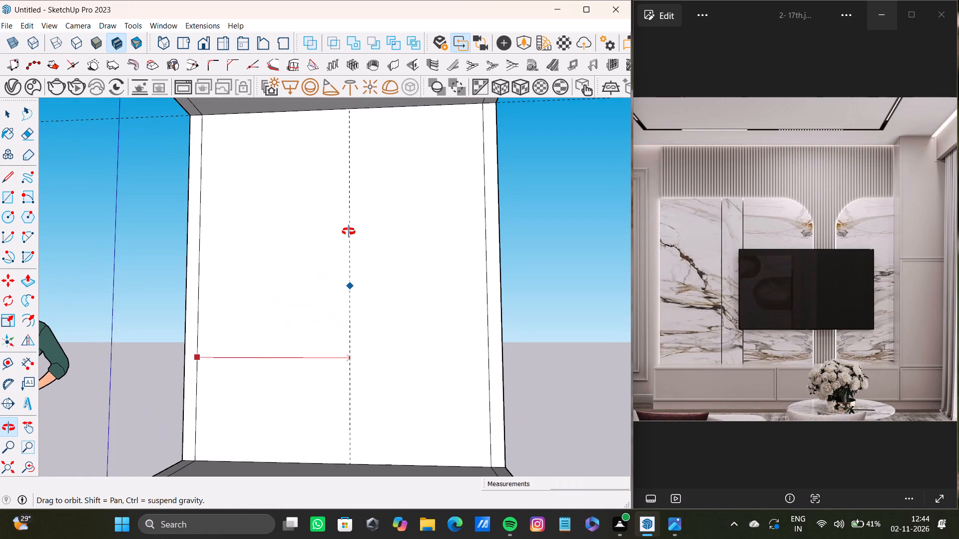
middle_click_drag(349, 232, 332, 271)
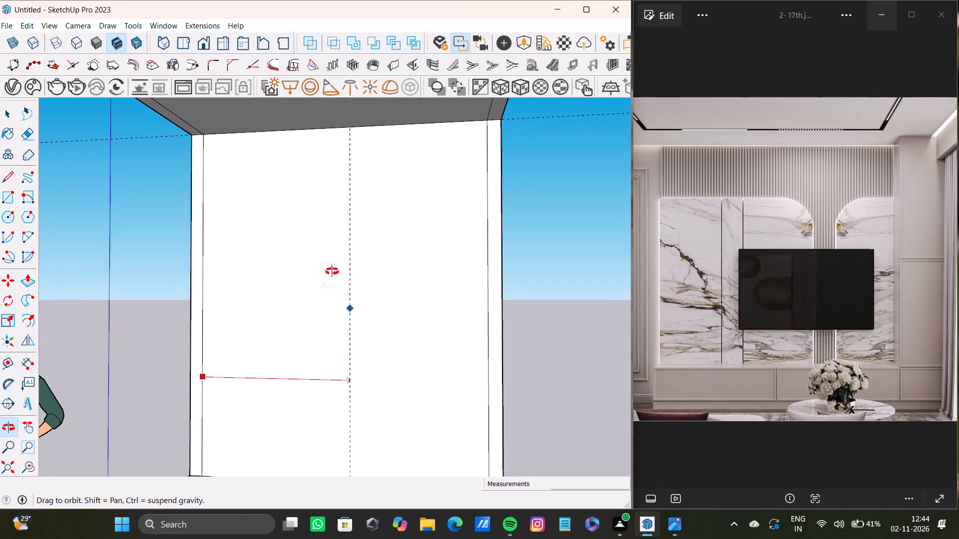
middle_click_drag(332, 271, 326, 281)
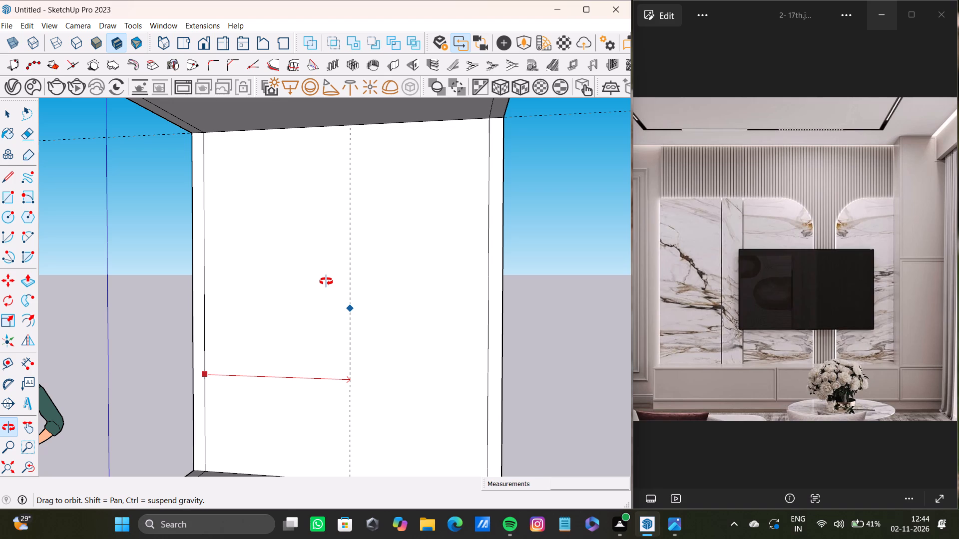
middle_click_drag(326, 281, 335, 283)
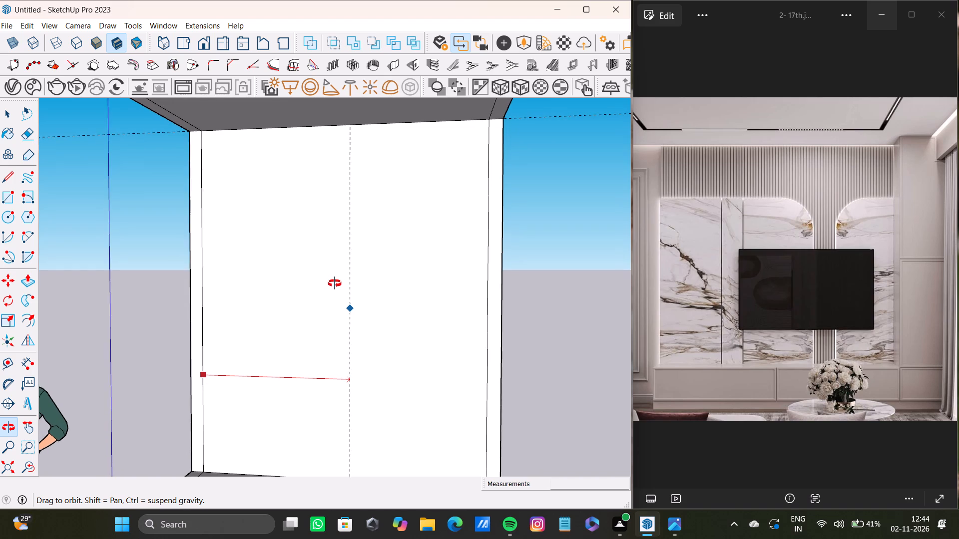
middle_click_drag(335, 283, 327, 321)
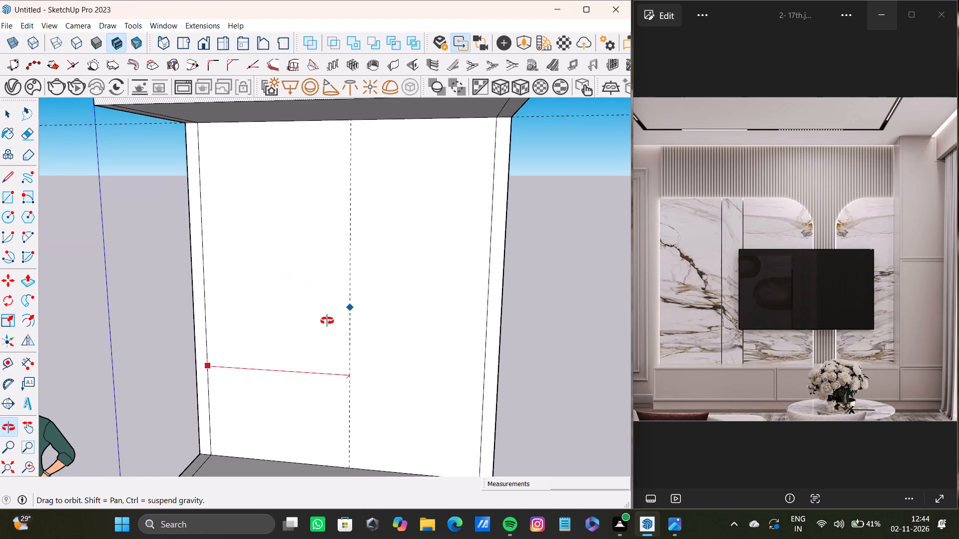
middle_click_drag(327, 321, 326, 278)
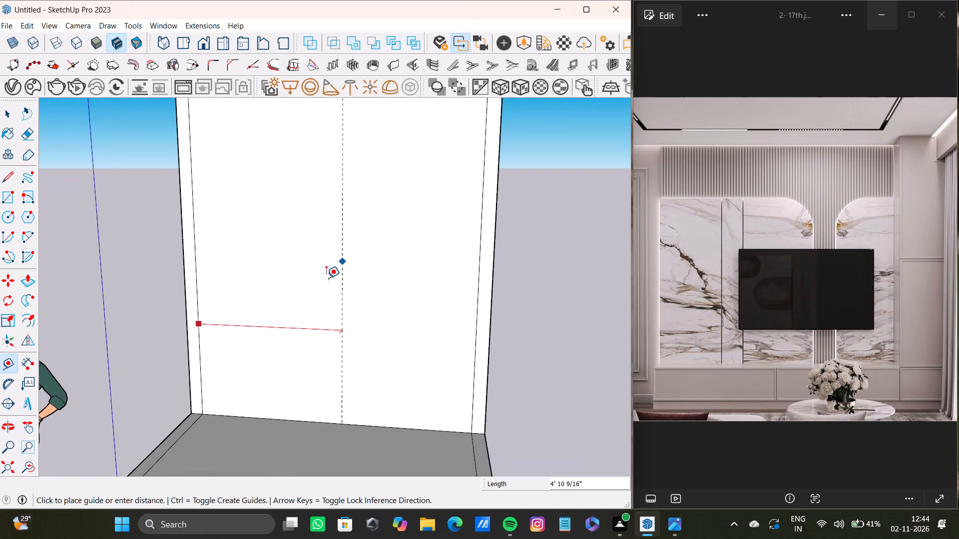
middle_click(326, 278)
middle_click(326, 278)
middle_click(326, 278)
middle_click(326, 278)
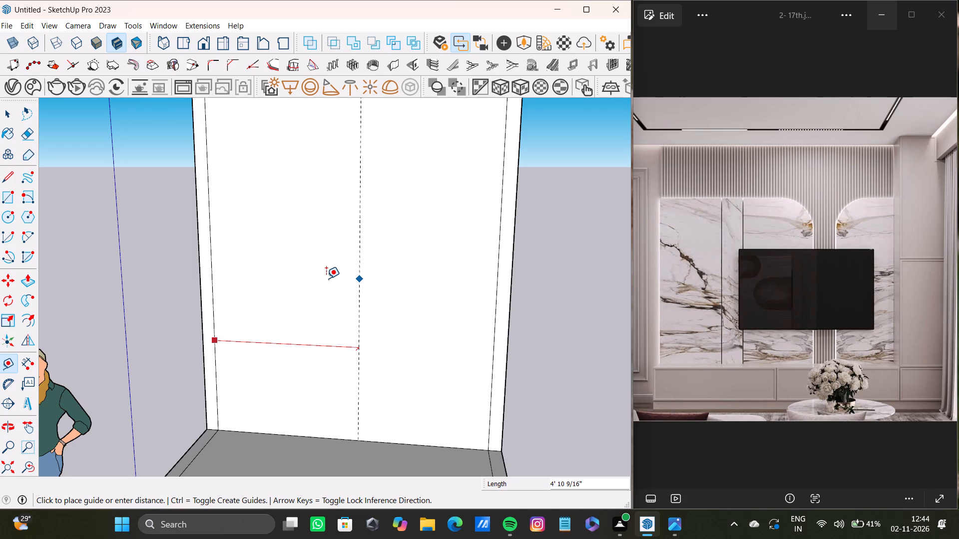
scroll(327, 278, "down", 6)
middle_click_drag(328, 276, 338, 214)
scroll(308, 268, "up", 8)
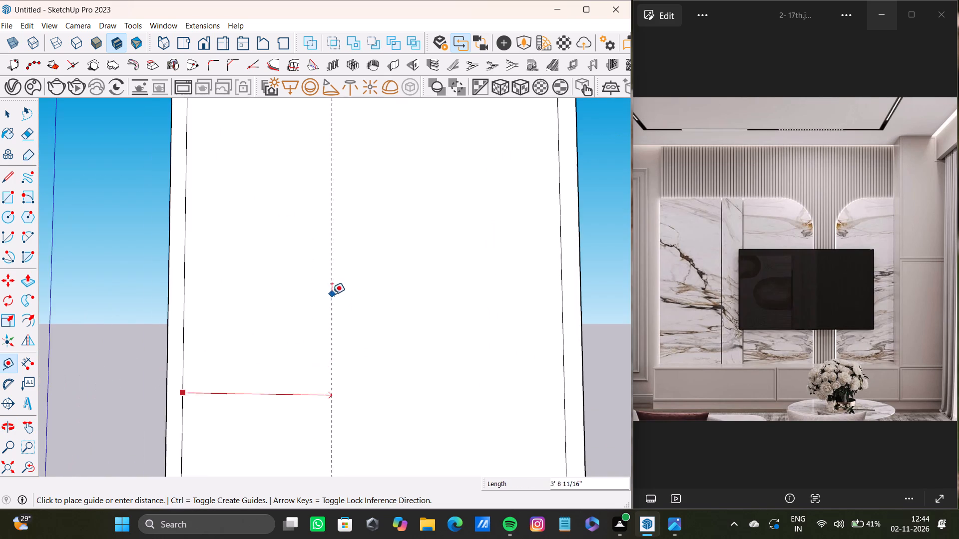
scroll(329, 294, "down", 6)
middle_click_drag(339, 294, 282, 269, "shift")
middle_click_drag(265, 311, 283, 286)
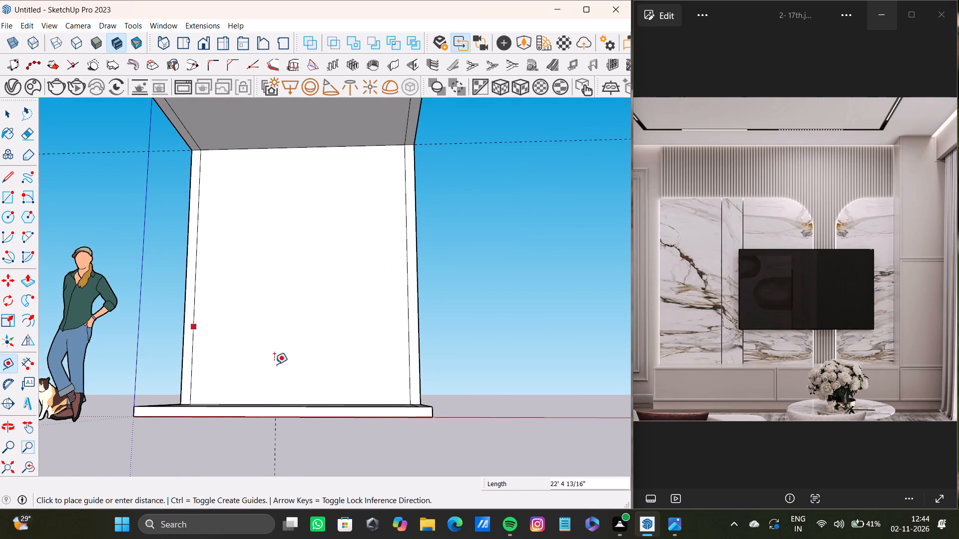
middle_click(271, 364)
scroll(287, 349, "down", 5)
middle_click_drag(287, 343, 220, 415)
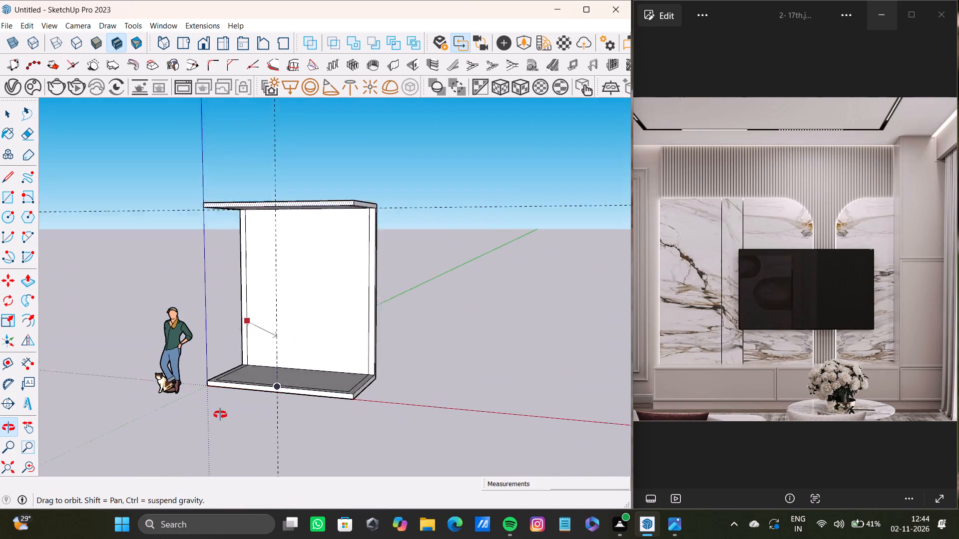
middle_click_drag(220, 415, 210, 424)
scroll(268, 341, "up", 4)
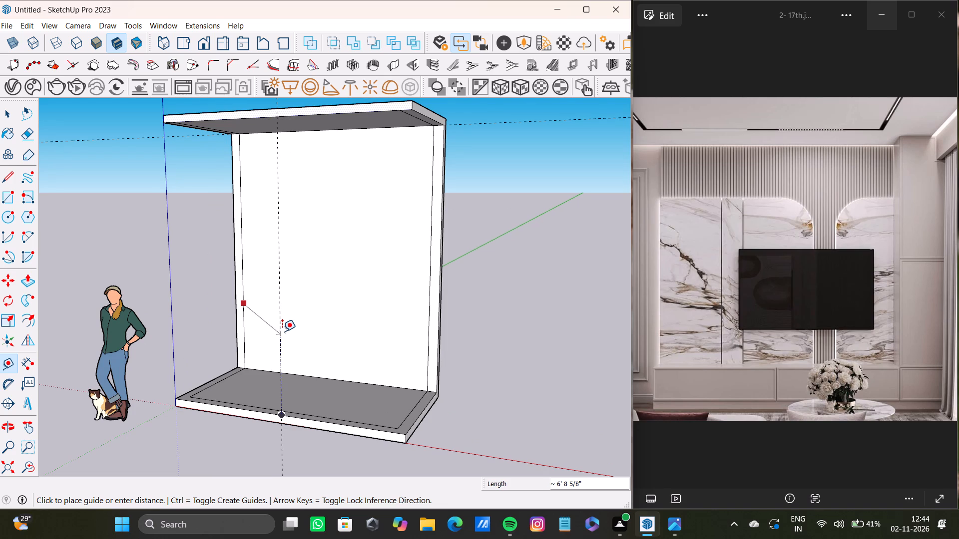
scroll(301, 315, "down", 4)
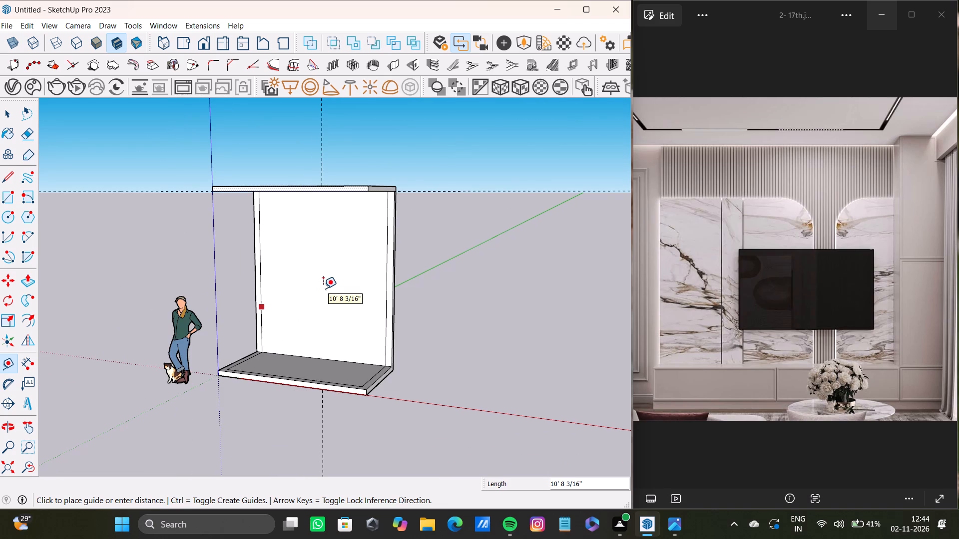
scroll(319, 277, "up", 9)
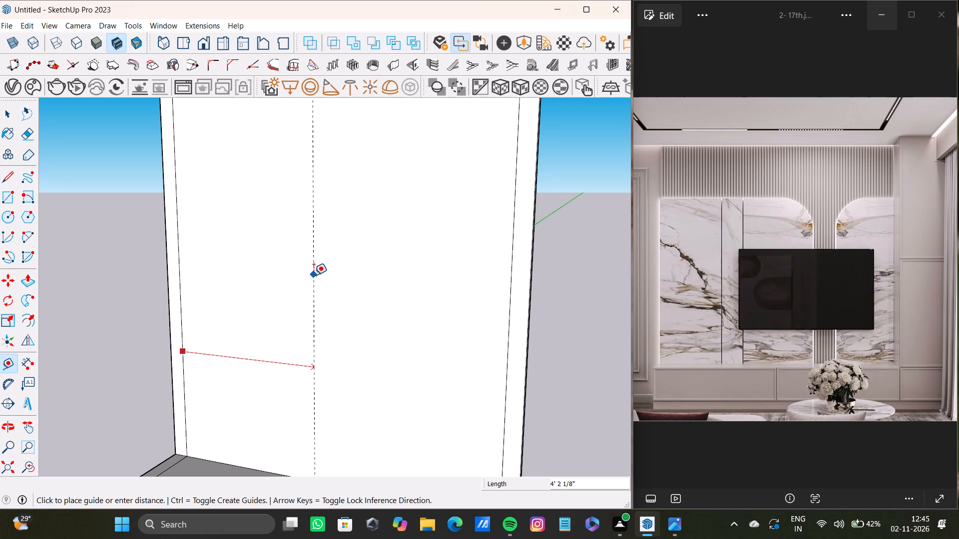
scroll(317, 267, "down", 5)
scroll(309, 295, "up", 1)
middle_click_drag(310, 293, 360, 322)
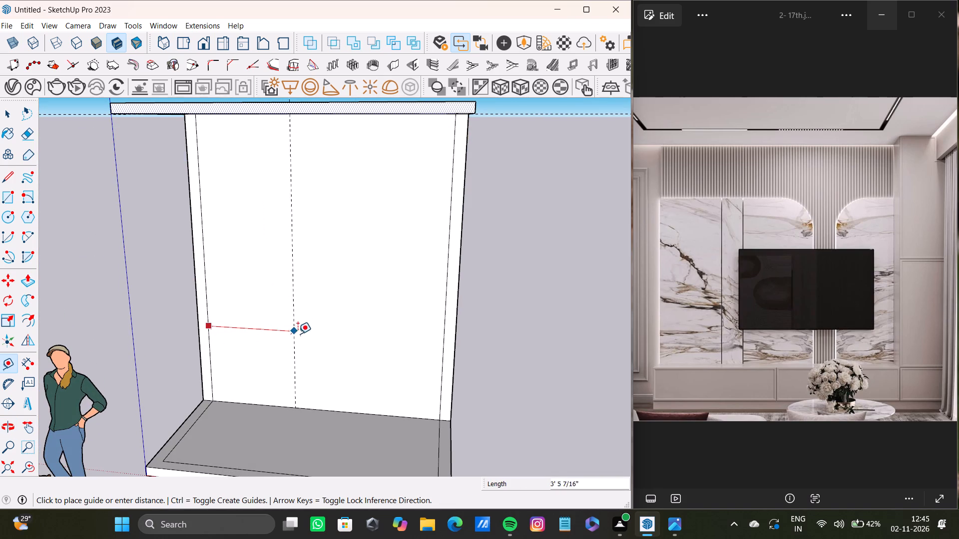
left_click(295, 325)
Place a second vertical guide on the back panel about 1' 9" in from the opposite inner border line.
scroll(239, 327, "down", 8)
middle_click_drag(247, 323, 340, 313)
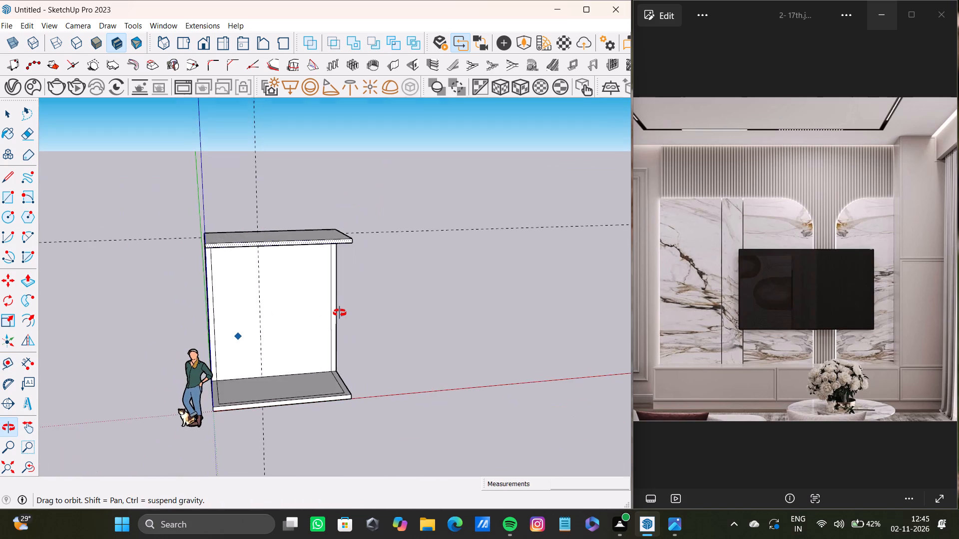
middle_click_drag(340, 313, 338, 313)
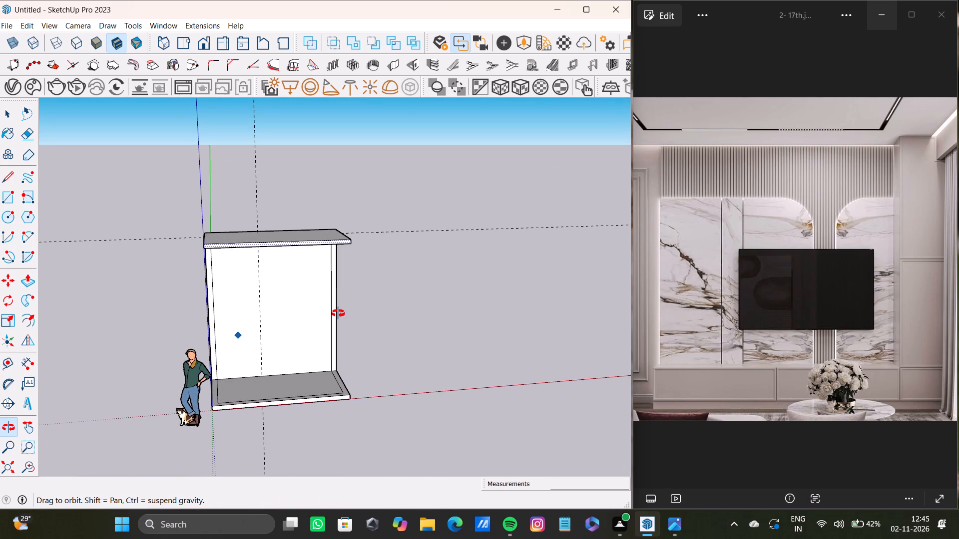
middle_click_drag(338, 313, 337, 322)
scroll(296, 322, "up", 9)
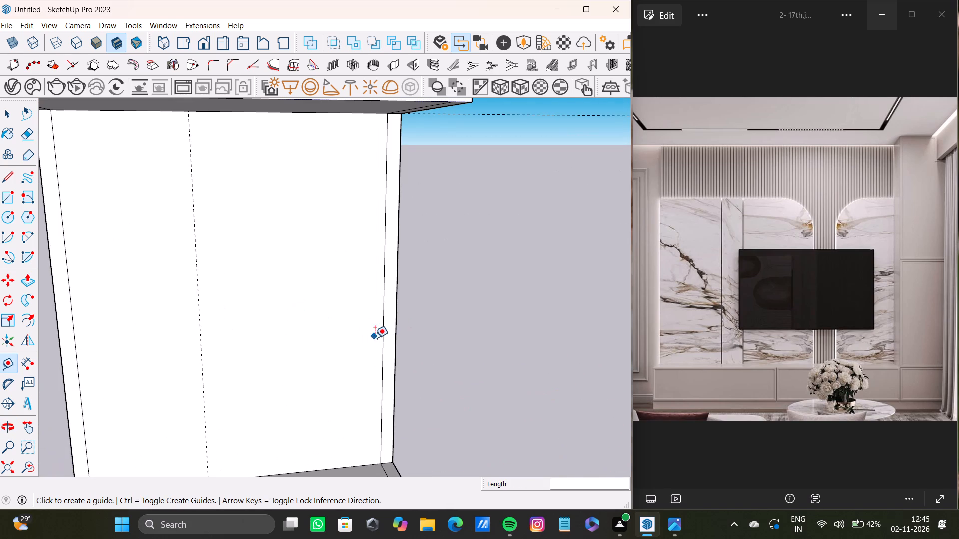
left_click(379, 341)
key("space")
key("t")
left_click(380, 336)
scroll(211, 312, "down", 7)
middle_click_drag(231, 318, 110, 261)
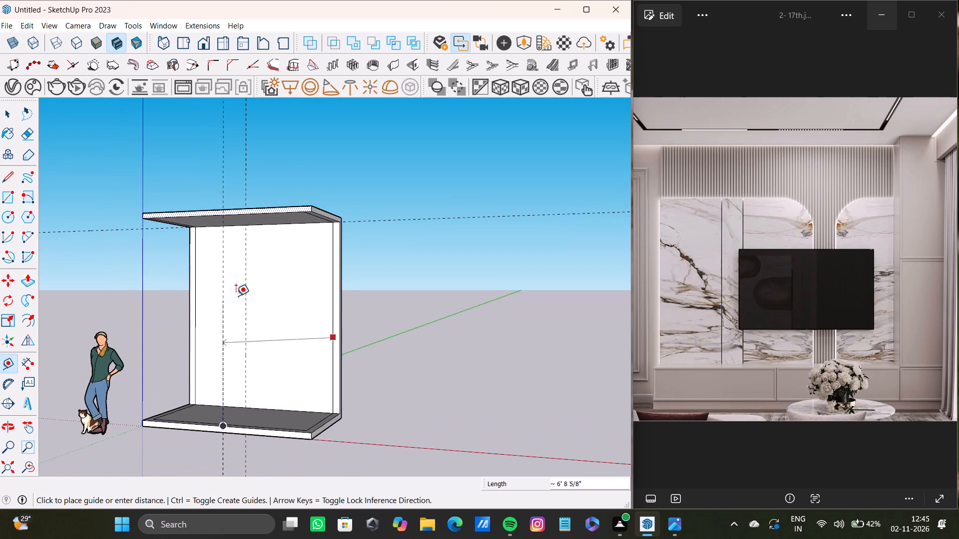
scroll(237, 296, "up", 7)
scroll(275, 314, "down", 3)
middle_click_drag(275, 314, 302, 310, "shift")
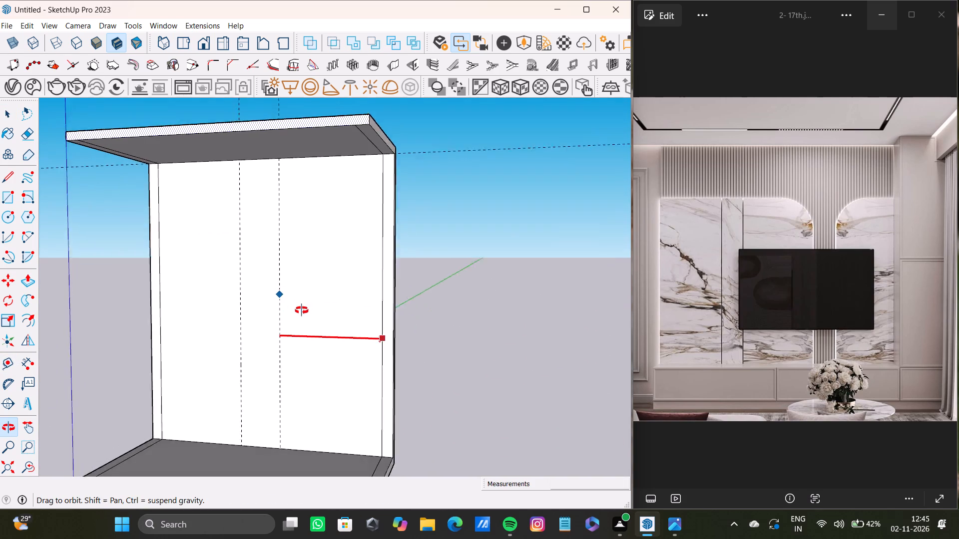
middle_click_drag(302, 310, 300, 325, "shift")
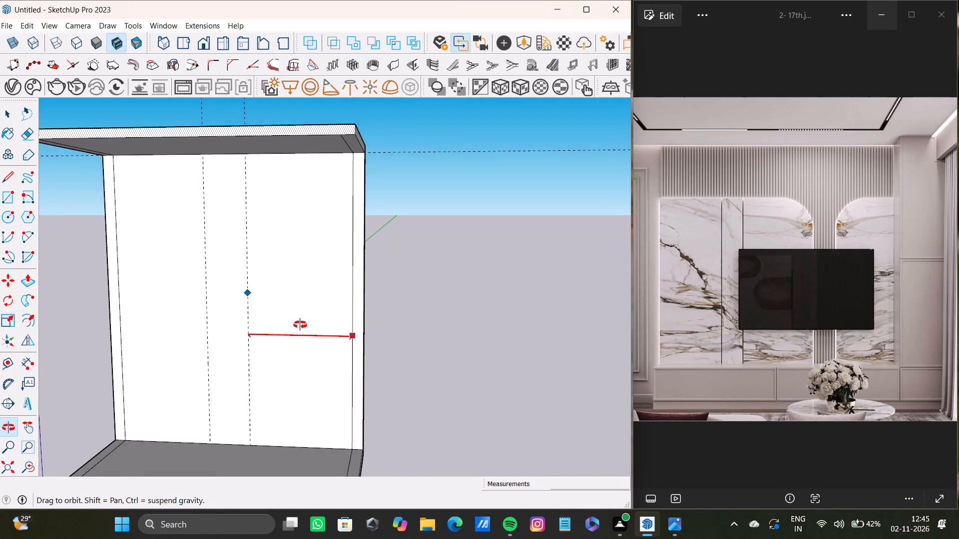
middle_click_drag(300, 325, 330, 307, "shift")
left_click(337, 317)
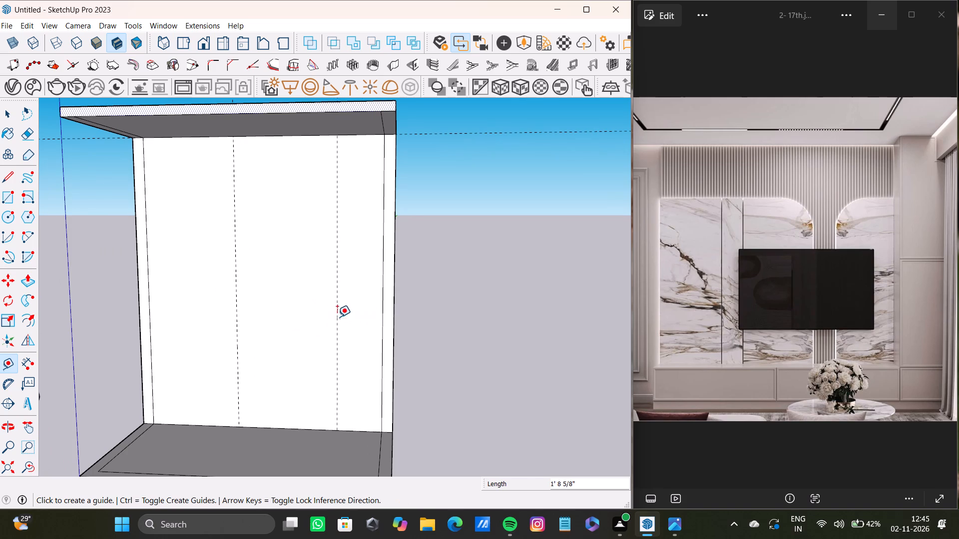
Place a horizontal guide across the back panel about 2' 7" below its top edge under the slab.
left_click(284, 134)
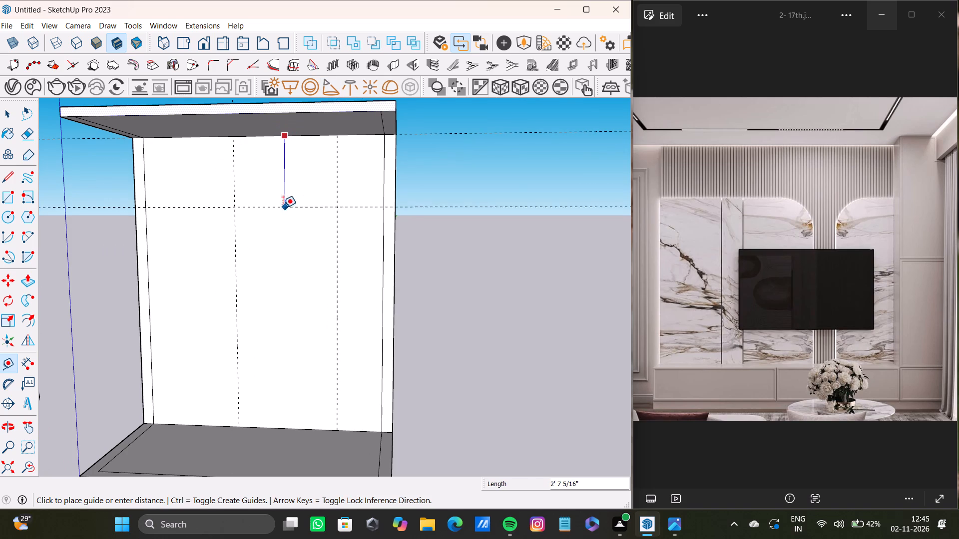
left_click(285, 205)
scroll(218, 240, "down", 7)
middle_click_drag(188, 283, 264, 281)
scroll(188, 283, "up", 1)
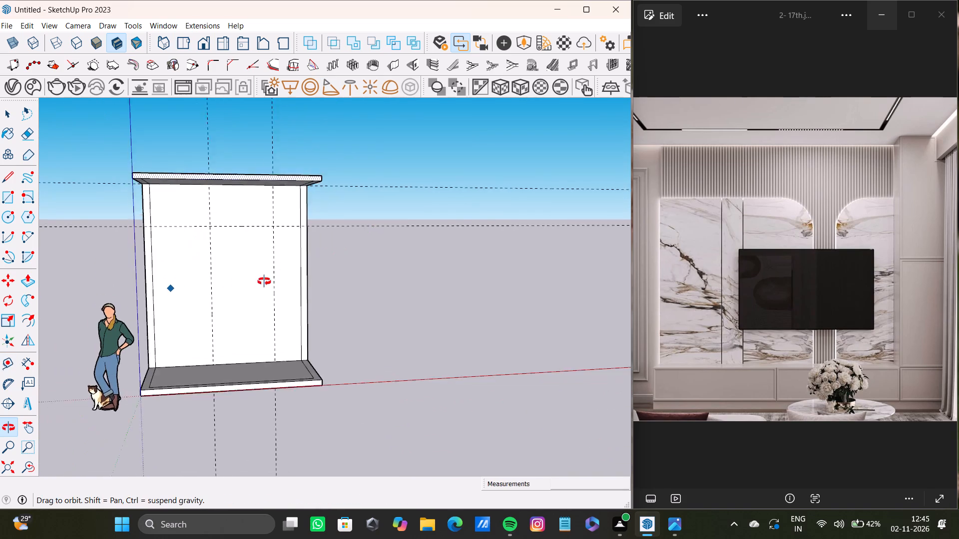
middle_click_drag(264, 281, 253, 330)
key("space")
Delete the vertical guide on the back panel nearest the human figure.
scroll(186, 252, "up", 9)
middle_click_drag(114, 243, 313, 215)
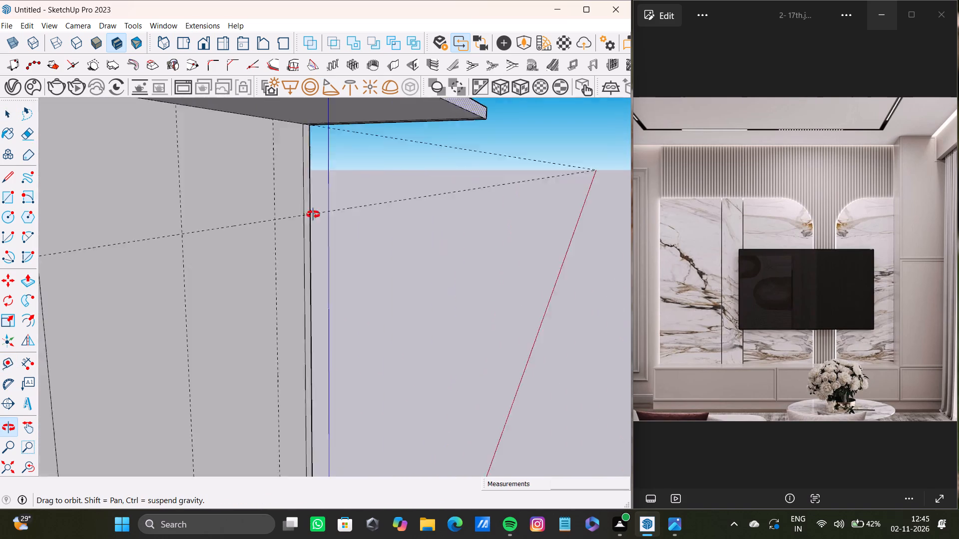
middle_click_drag(313, 215, 27, 268)
scroll(128, 223, "down", 8)
middle_click_drag(143, 236, 295, 191, "shift")
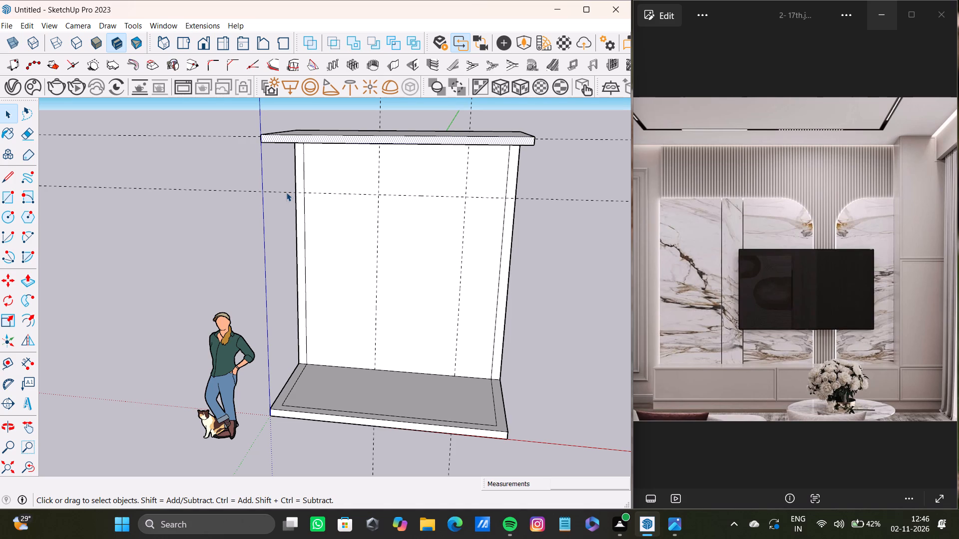
key("space")
scroll(397, 240, "down", 6)
middle_click_drag(378, 263, 292, 208)
scroll(406, 266, "up", 9)
middle_click_drag(363, 255, 423, 273, "shift")
scroll(384, 308, "up", 5)
key("space")
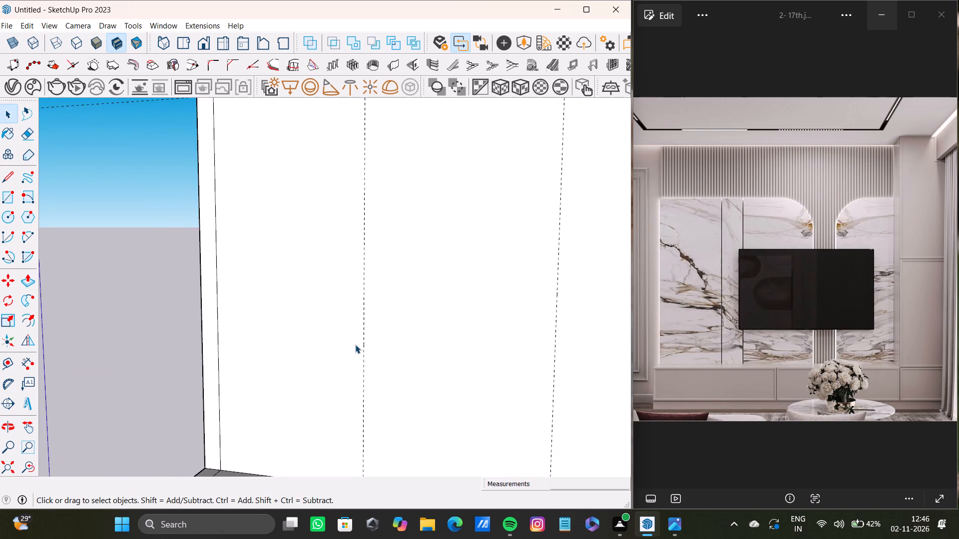
scroll(355, 344, "up", 2)
left_click(367, 356)
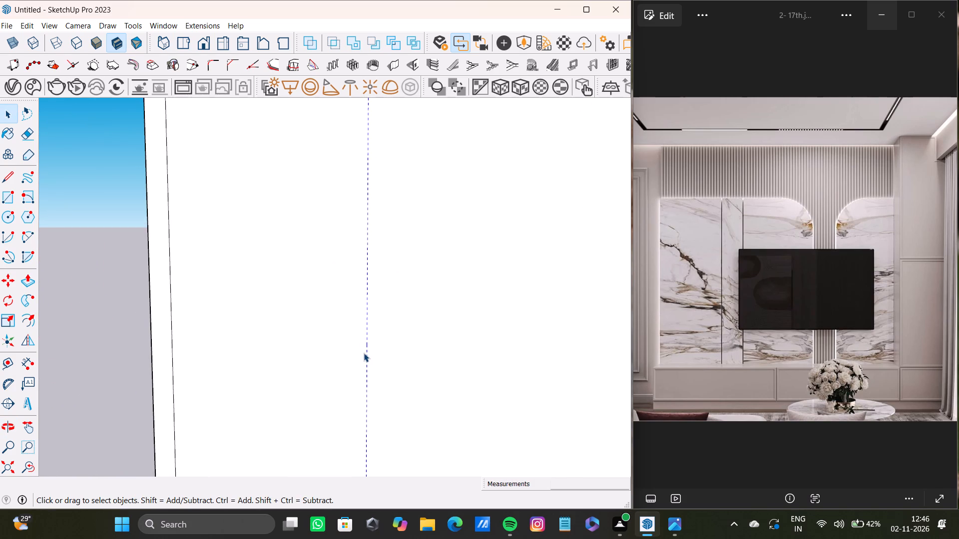
key("Delete")
Place a vertical guide on the back panel about 5' 11" in from the inner border line nearest the human figure.
scroll(97, 345, "down", 8)
middle_click_drag(98, 348, 107, 360, "shift")
scroll(113, 360, "down", 4)
middle_click_drag(138, 342, 178, 358)
key("t")
scroll(154, 340, "up", 3)
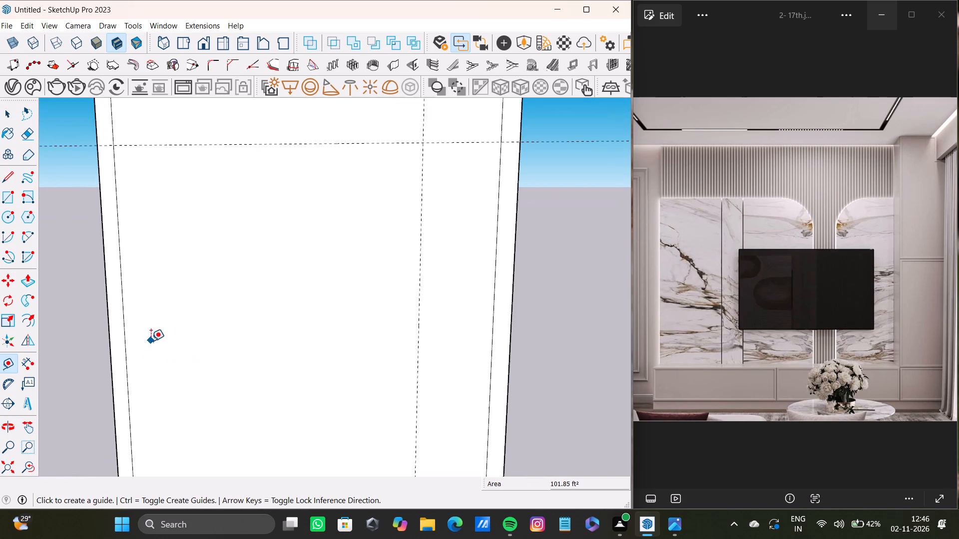
left_click_drag(124, 383, 132, 383)
scroll(318, 360, "down", 6)
middle_click_drag(317, 357, 301, 401, "shift")
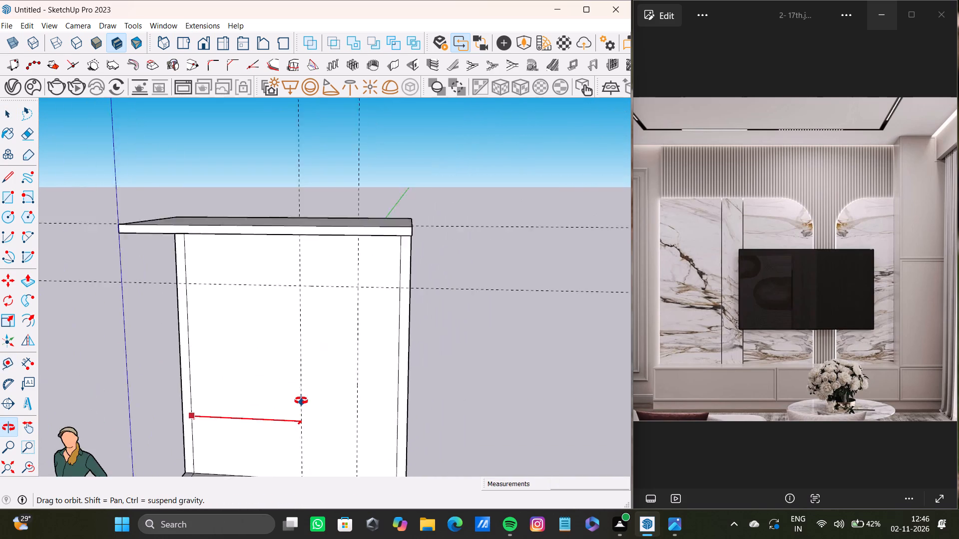
middle_click_drag(301, 401, 280, 338, "shift")
scroll(328, 307, "up", 3)
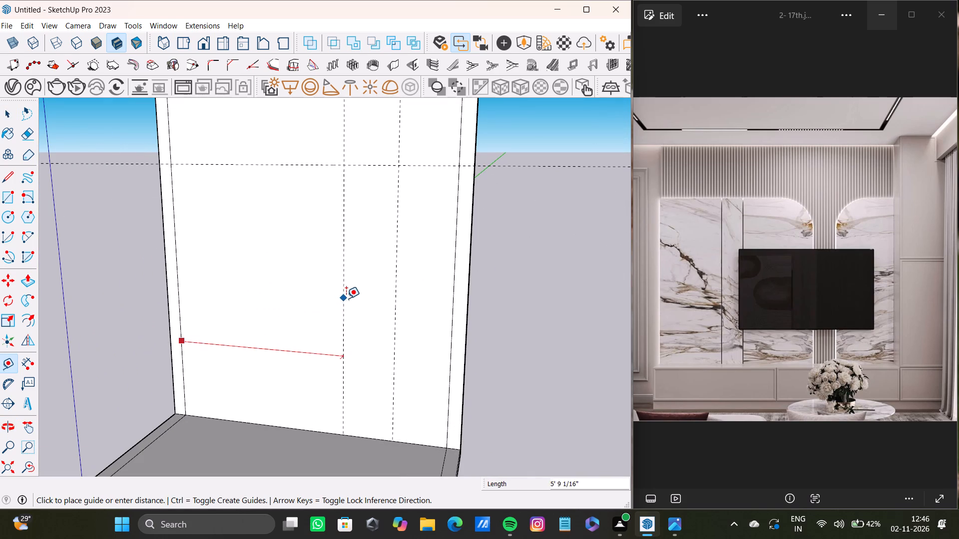
left_click(350, 298)
key("space")
Place a horizontal guide across the back panel about 2' 2" above its bottom edge at the base.
scroll(317, 312, "down", 3)
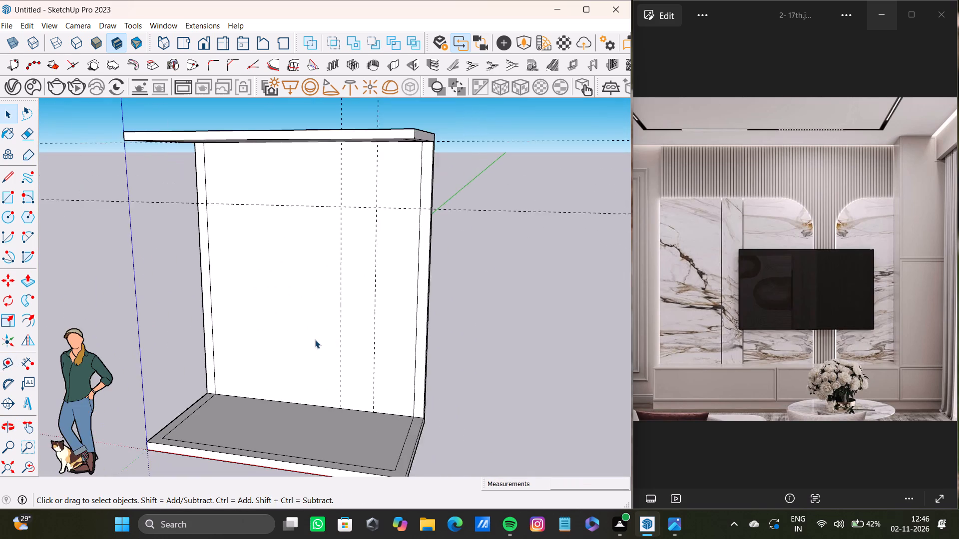
middle_click_drag(315, 341, 352, 372)
key("t")
scroll(298, 386, "up", 7)
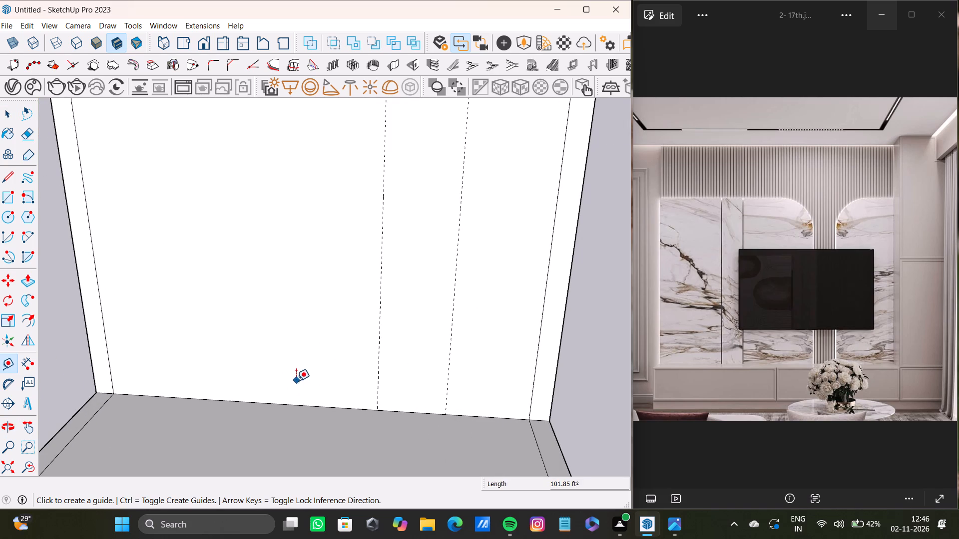
left_click(295, 403)
scroll(294, 313, "down", 7)
middle_click_drag(298, 309, 292, 253, "shift")
middle_click_drag(292, 249, 292, 238)
middle_click_drag(292, 232, 291, 254)
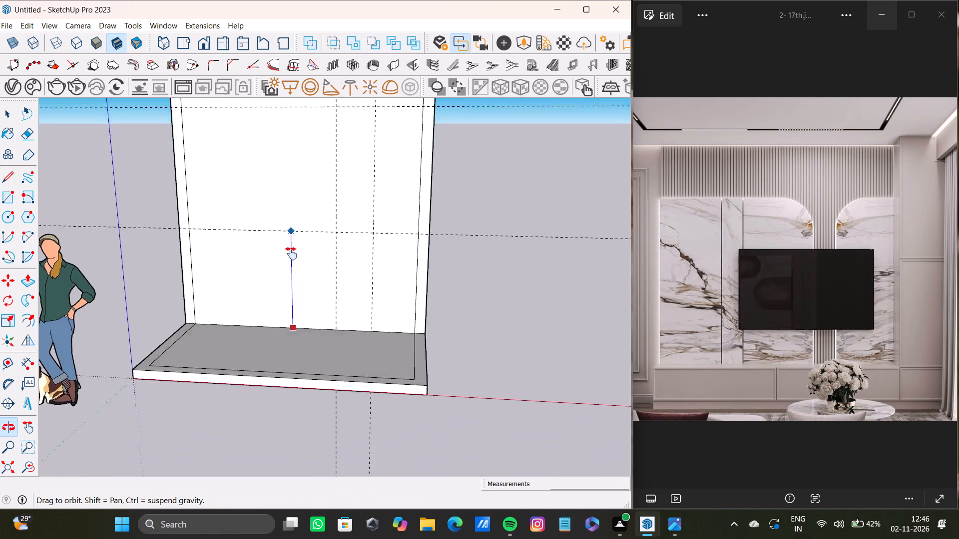
middle_click_drag(291, 254, 194, 293)
scroll(391, 384, "up", 7)
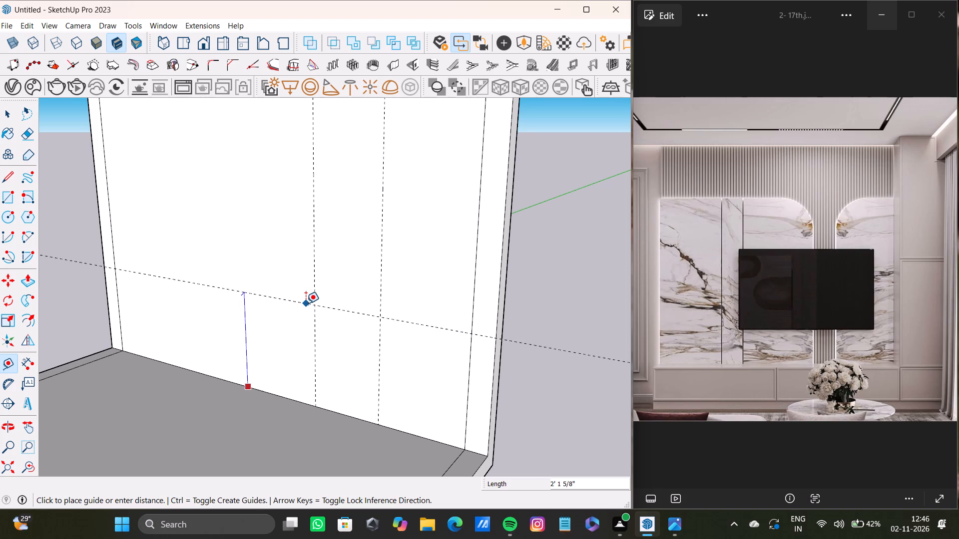
left_click(306, 302)
key("space")
Draw a rectangle about 6' 5" by 5' 11" between the horizontal guides, from the inner border line nearest the figure to the nearest vertical guide.
scroll(187, 306, "down", 4)
middle_click_drag(197, 308, 327, 272)
scroll(293, 296, "down", 9)
middle_click_drag(270, 322, 318, 342)
middle_click_drag(318, 342, 313, 342)
key("r")
scroll(196, 219, "up", 3)
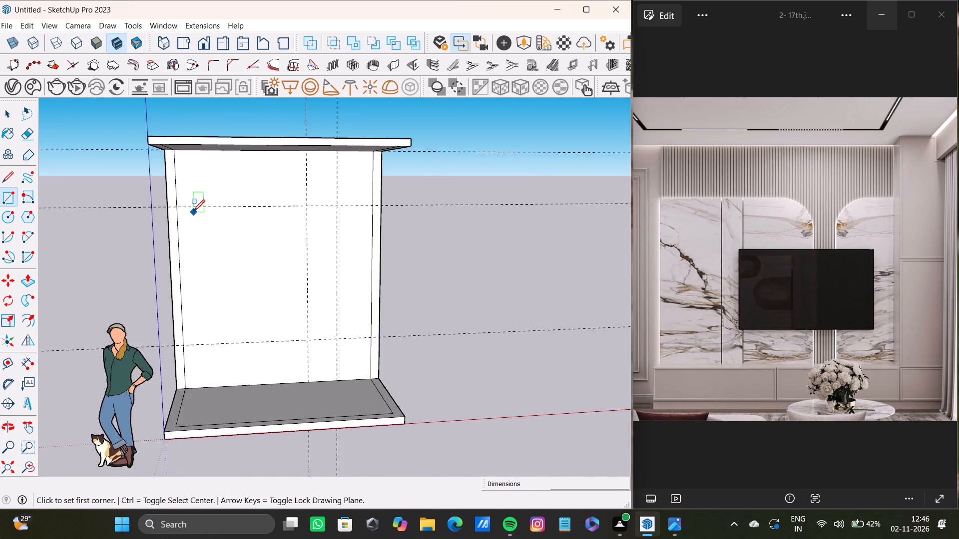
scroll(193, 211, "up", 5)
left_click(169, 209)
scroll(364, 354, "down", 3)
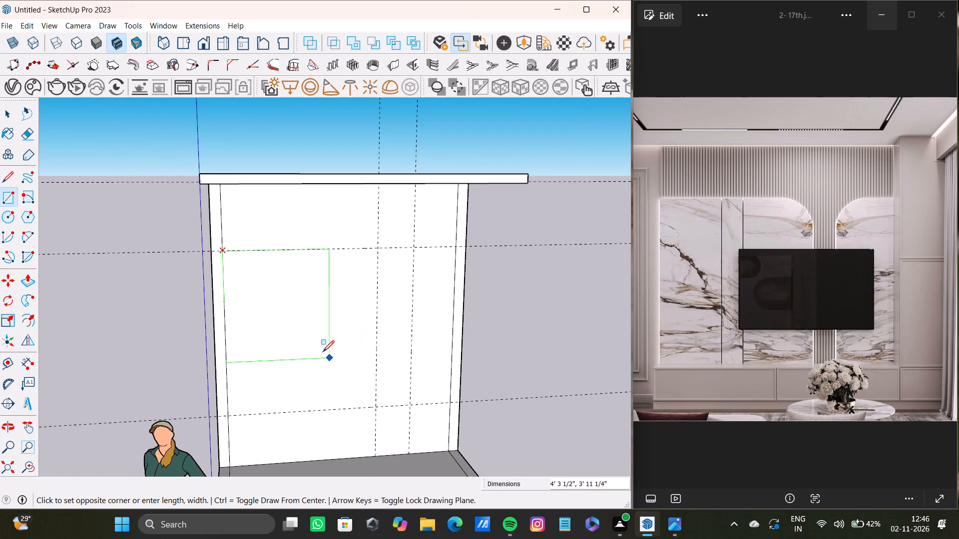
scroll(321, 350, "down", 4)
middle_click_drag(359, 368, 166, 363)
scroll(315, 379, "up", 3)
scroll(382, 389, "up", 6)
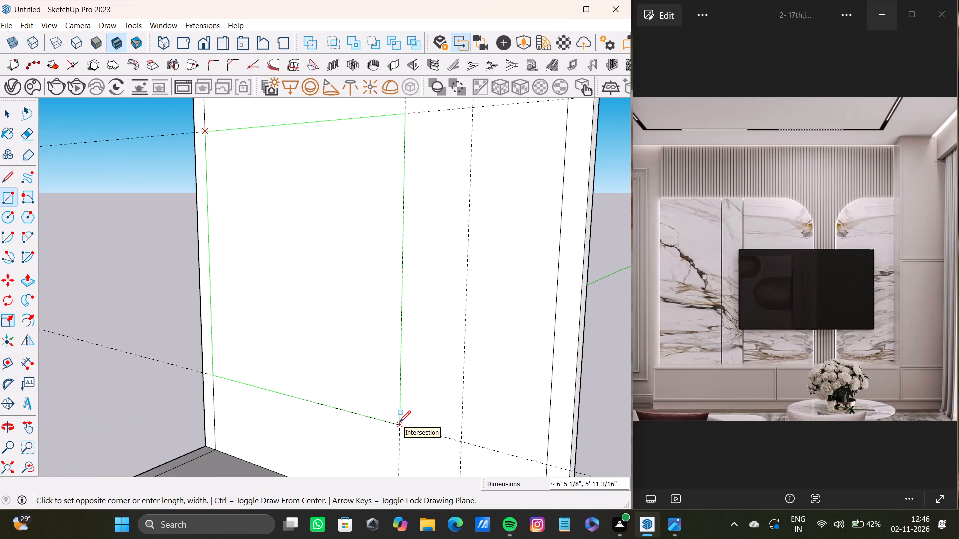
left_click(399, 422)
Draw a second rectangle about 6' 6" by 1' 9" between the horizontal guides, from the other vertical guide to the opposite inner border line.
scroll(337, 294, "down", 8)
middle_click_drag(333, 315, 493, 315)
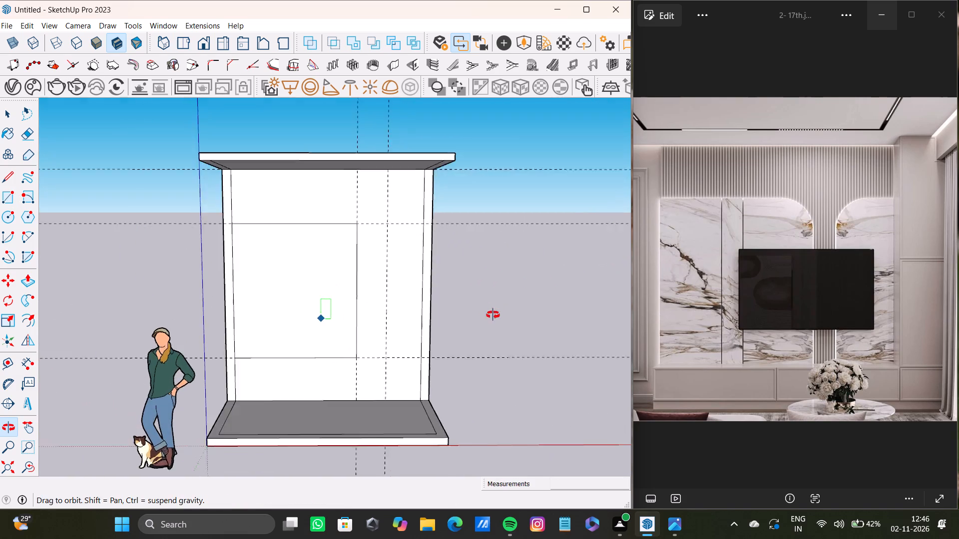
middle_click_drag(493, 315, 500, 361)
scroll(423, 247, "up", 9)
left_click(373, 216)
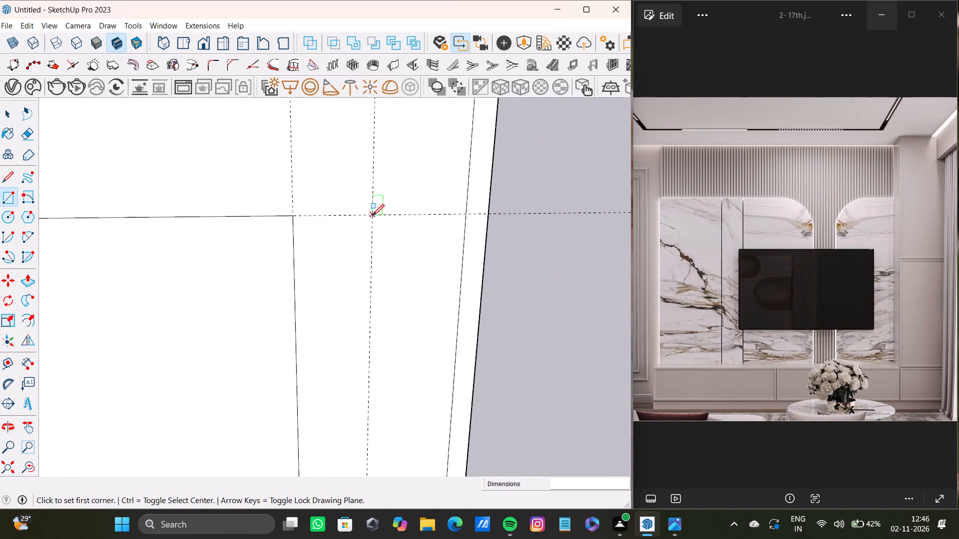
scroll(425, 356, "down", 5)
middle_click_drag(422, 360, 392, 260, "shift")
left_click(410, 363)
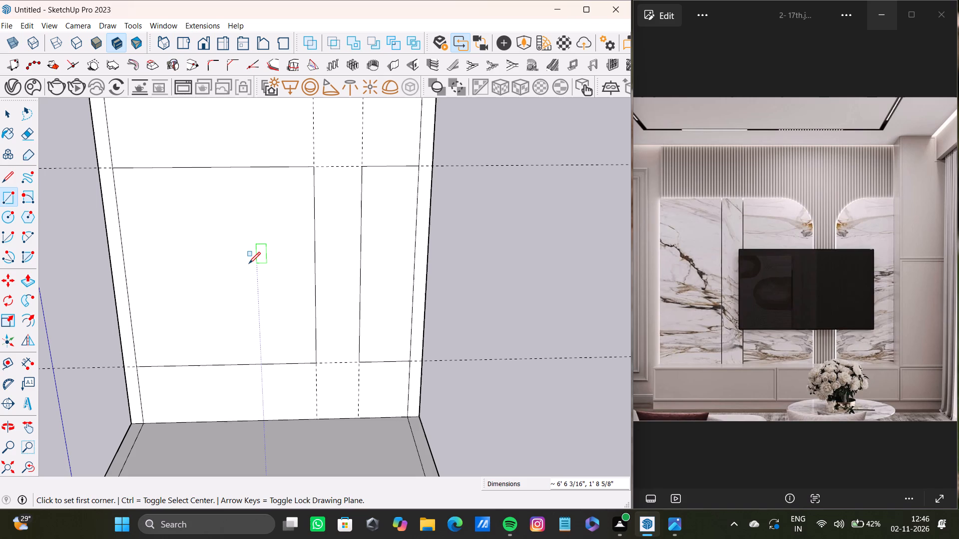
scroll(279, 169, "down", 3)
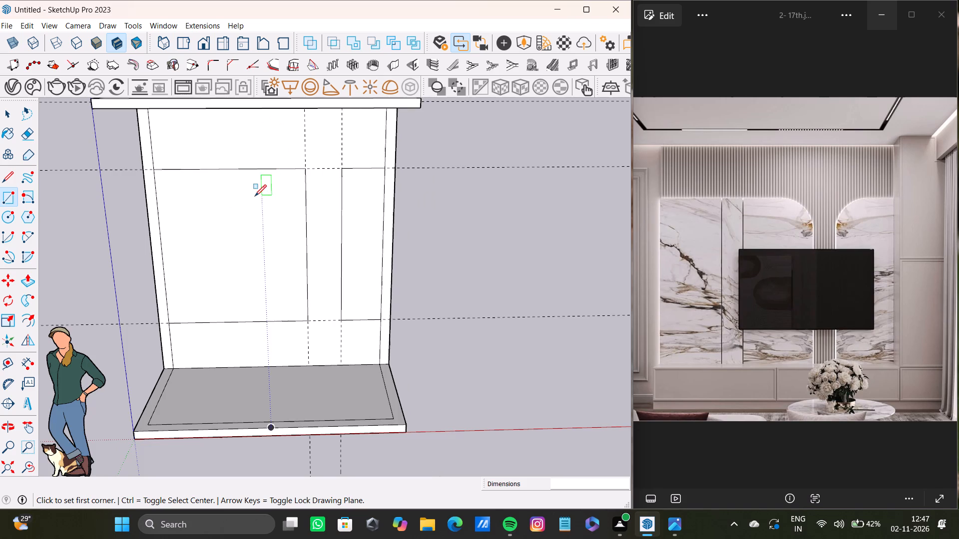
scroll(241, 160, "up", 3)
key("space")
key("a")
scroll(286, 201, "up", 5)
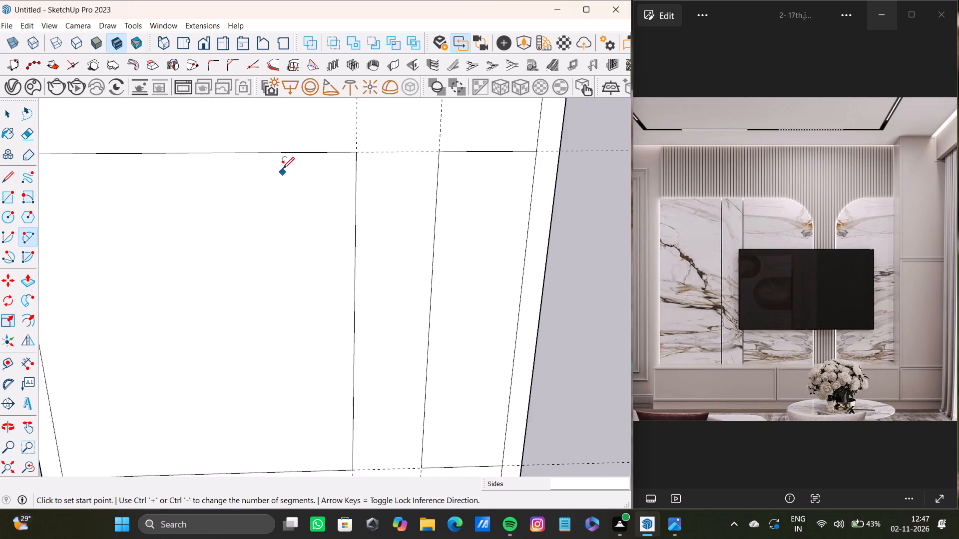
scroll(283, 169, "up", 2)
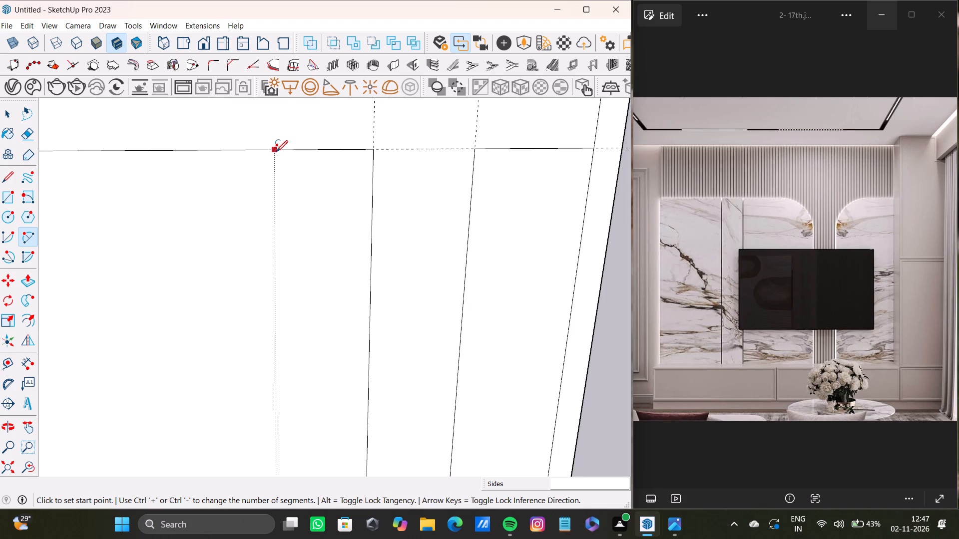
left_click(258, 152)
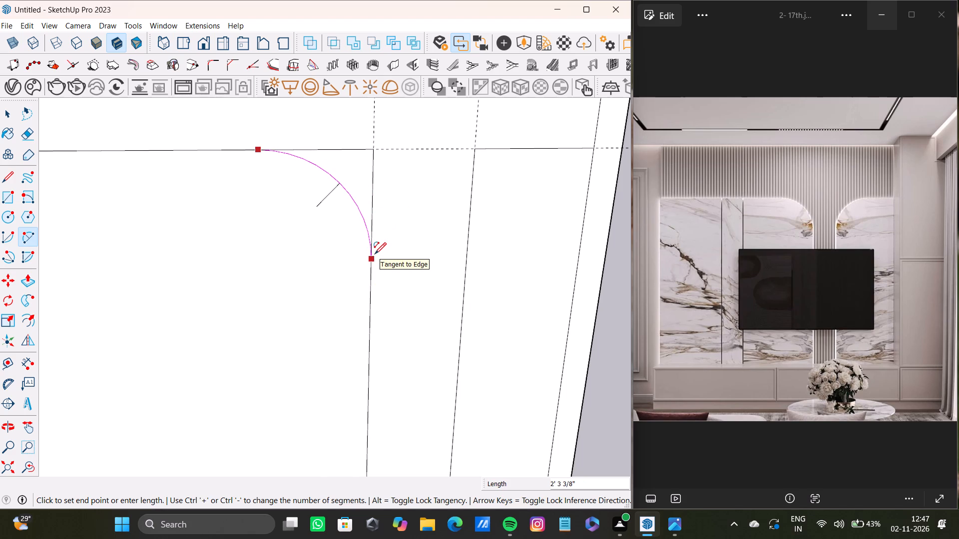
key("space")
Round the wide rectangle's upper corner facing the central gap with a two-point arc and delete the leftover corner edges.
key("a")
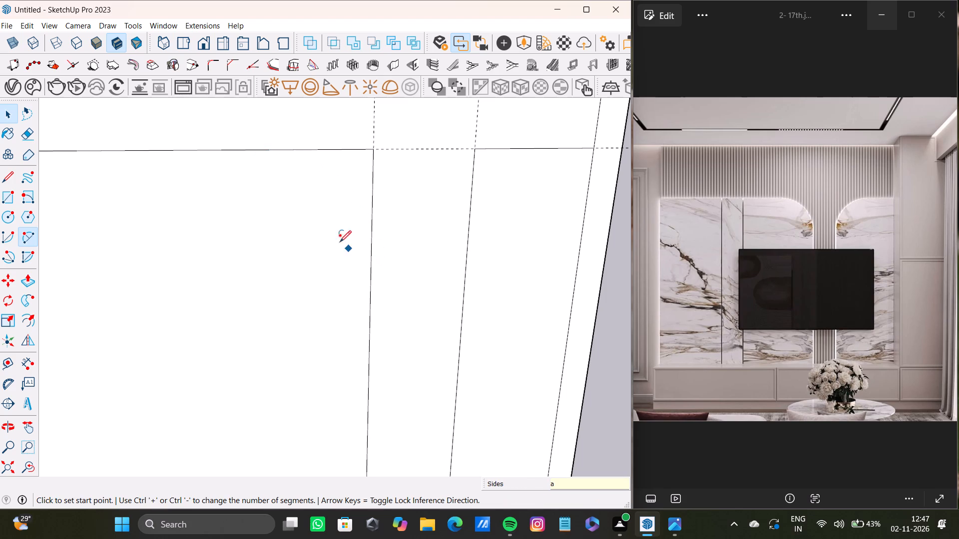
left_click(186, 151)
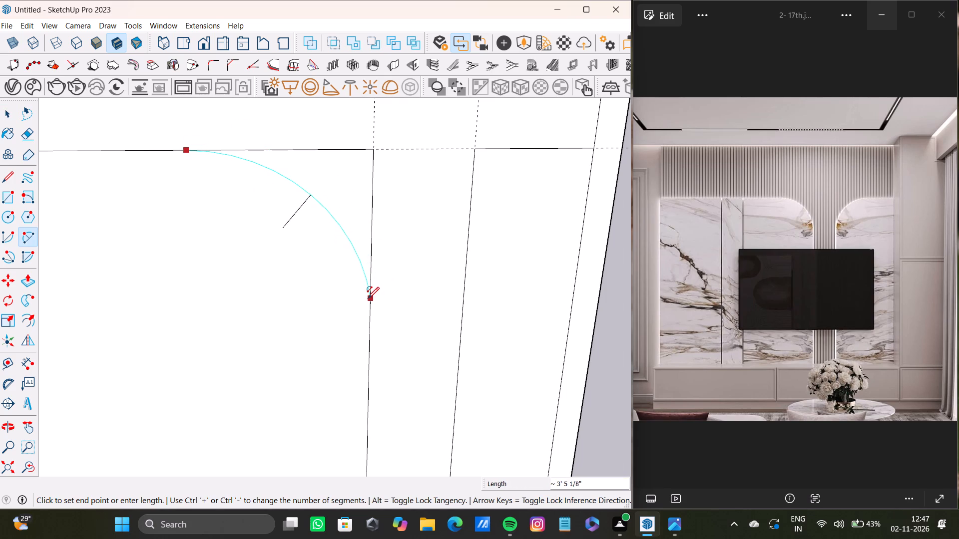
left_click(370, 314)
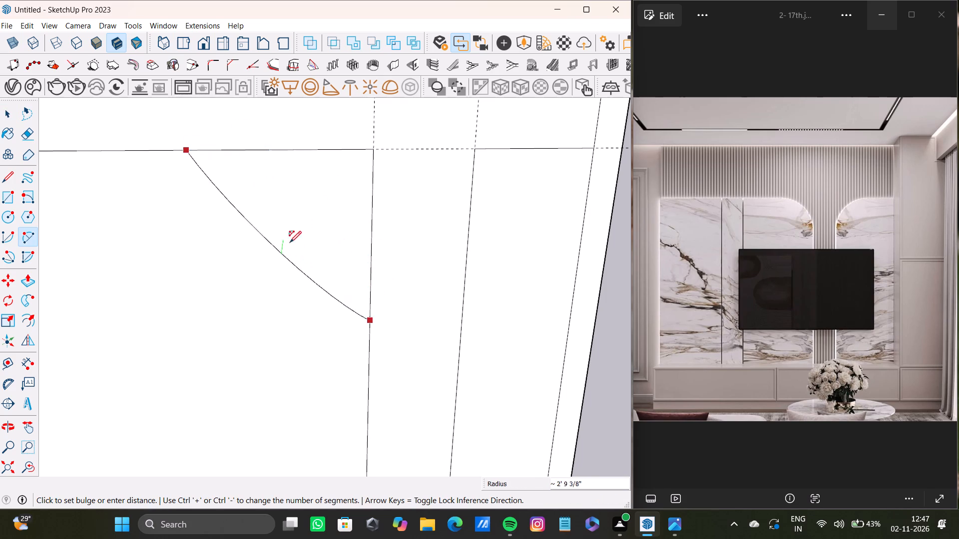
left_click(322, 208)
key("space")
left_click(328, 149)
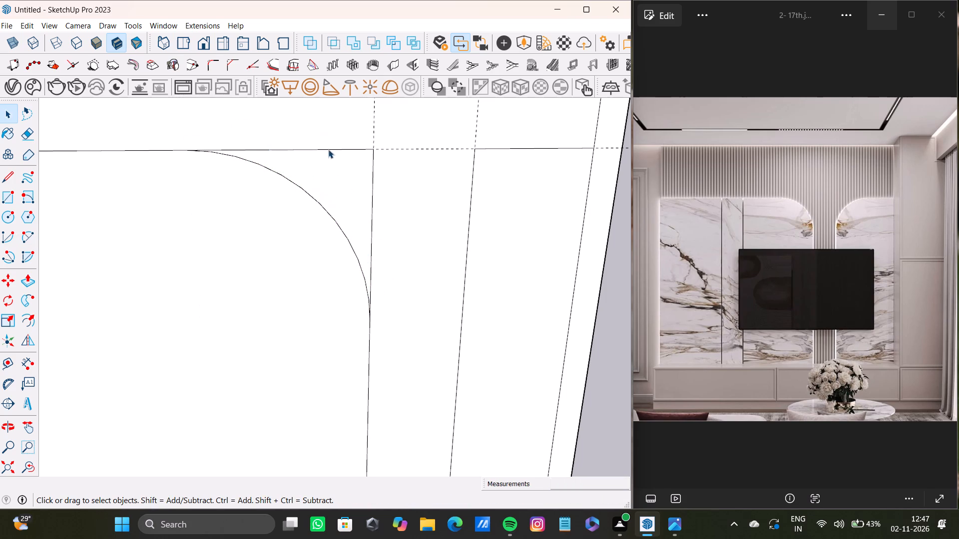
left_click(371, 234, "shift")
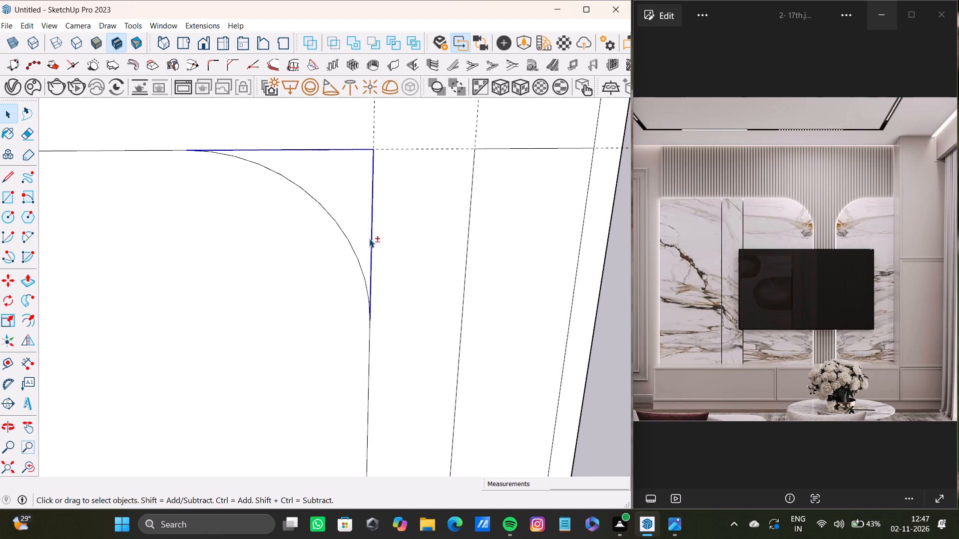
key("shift+Delete")
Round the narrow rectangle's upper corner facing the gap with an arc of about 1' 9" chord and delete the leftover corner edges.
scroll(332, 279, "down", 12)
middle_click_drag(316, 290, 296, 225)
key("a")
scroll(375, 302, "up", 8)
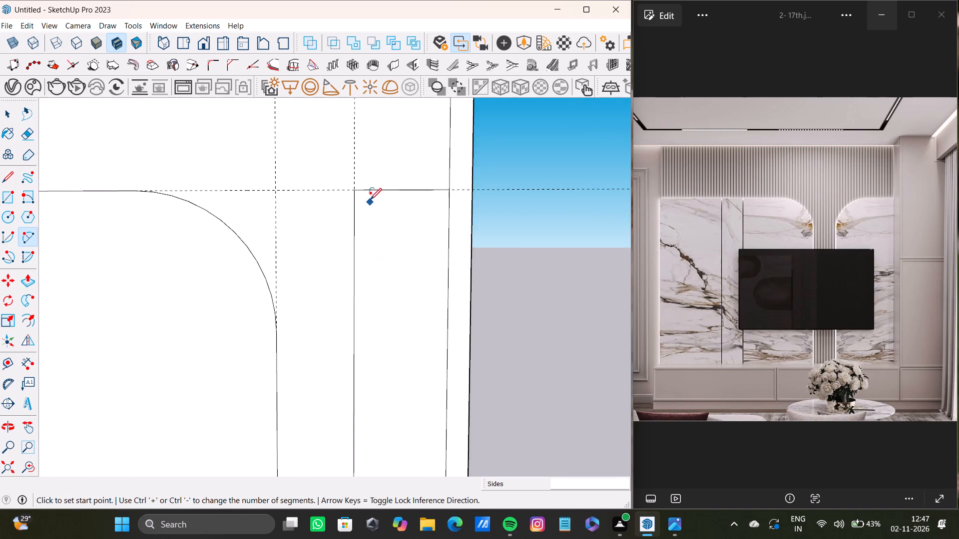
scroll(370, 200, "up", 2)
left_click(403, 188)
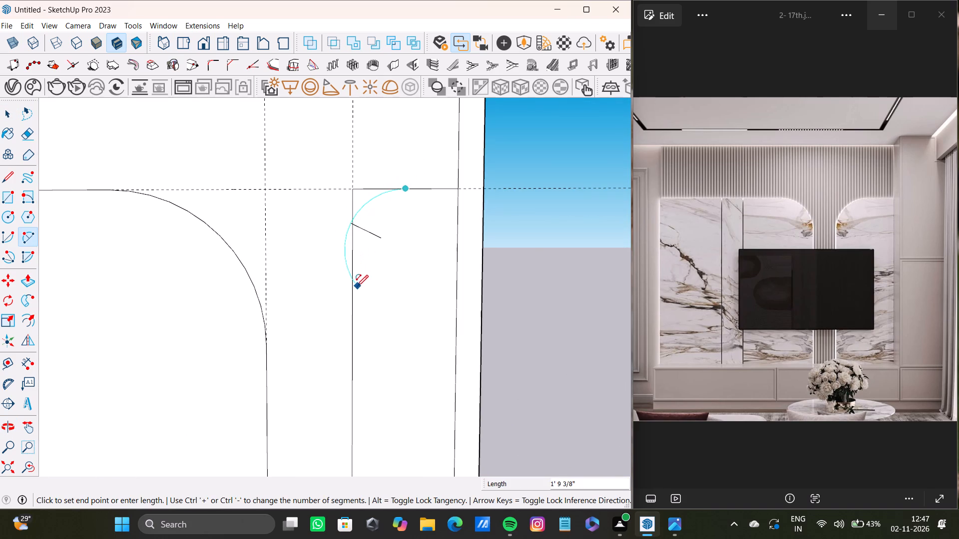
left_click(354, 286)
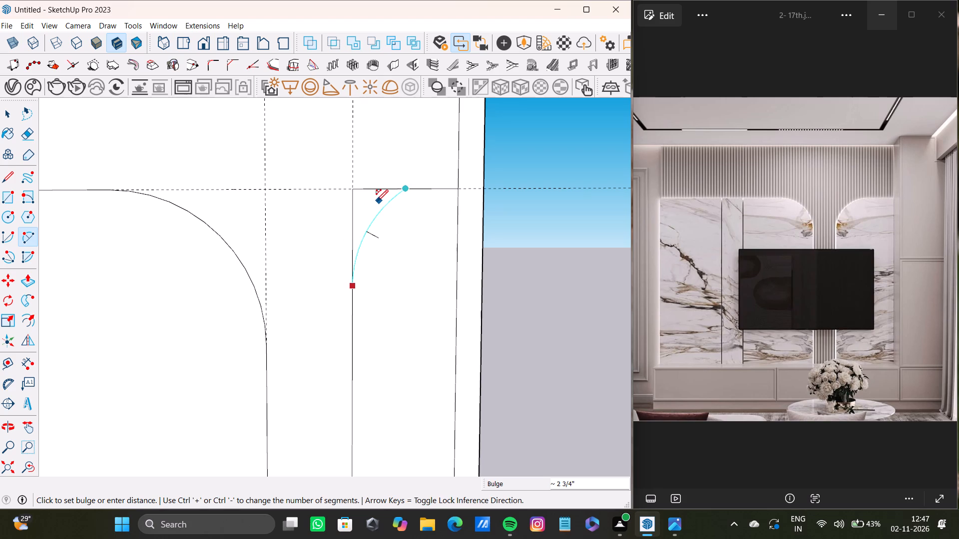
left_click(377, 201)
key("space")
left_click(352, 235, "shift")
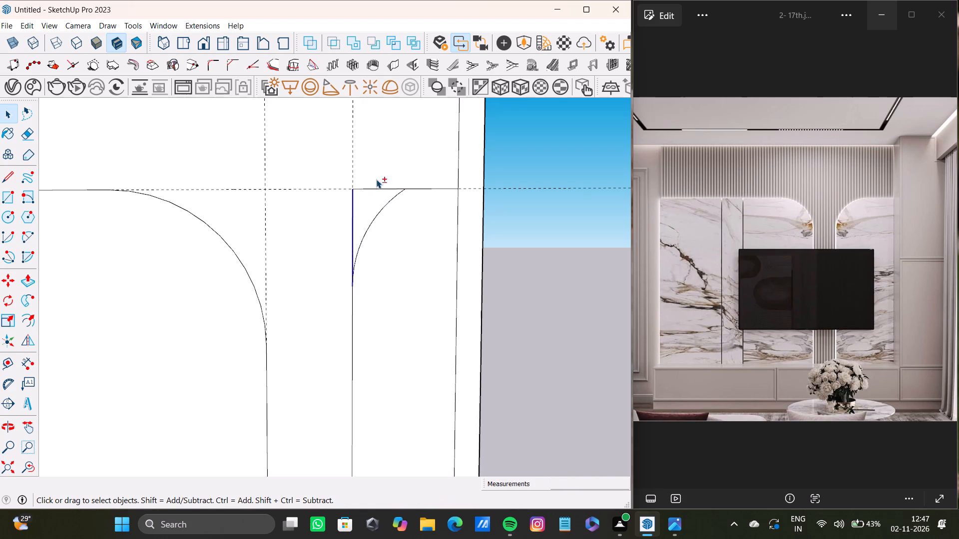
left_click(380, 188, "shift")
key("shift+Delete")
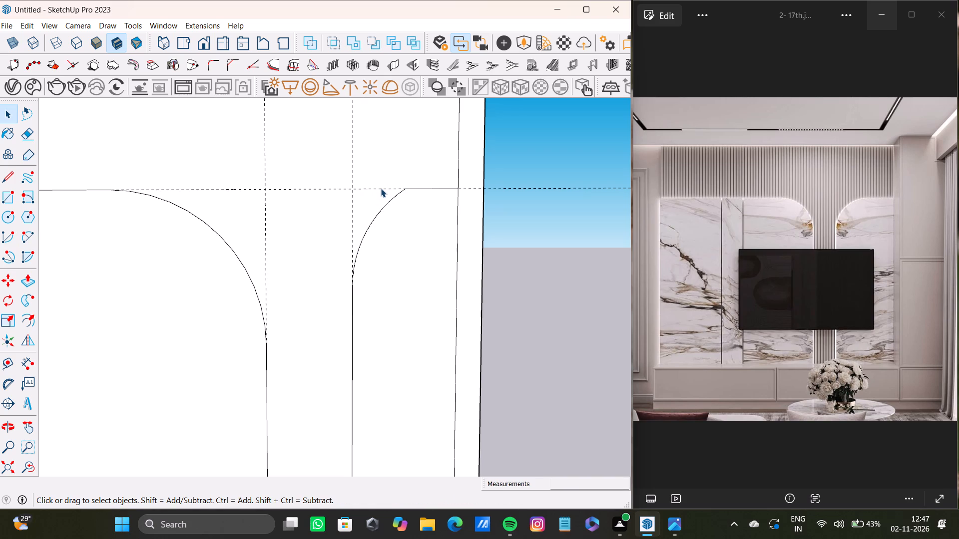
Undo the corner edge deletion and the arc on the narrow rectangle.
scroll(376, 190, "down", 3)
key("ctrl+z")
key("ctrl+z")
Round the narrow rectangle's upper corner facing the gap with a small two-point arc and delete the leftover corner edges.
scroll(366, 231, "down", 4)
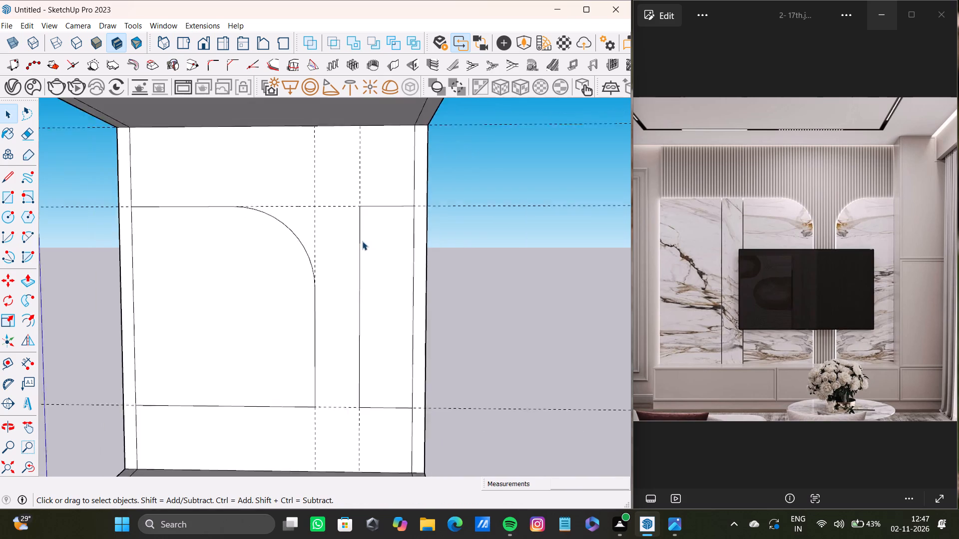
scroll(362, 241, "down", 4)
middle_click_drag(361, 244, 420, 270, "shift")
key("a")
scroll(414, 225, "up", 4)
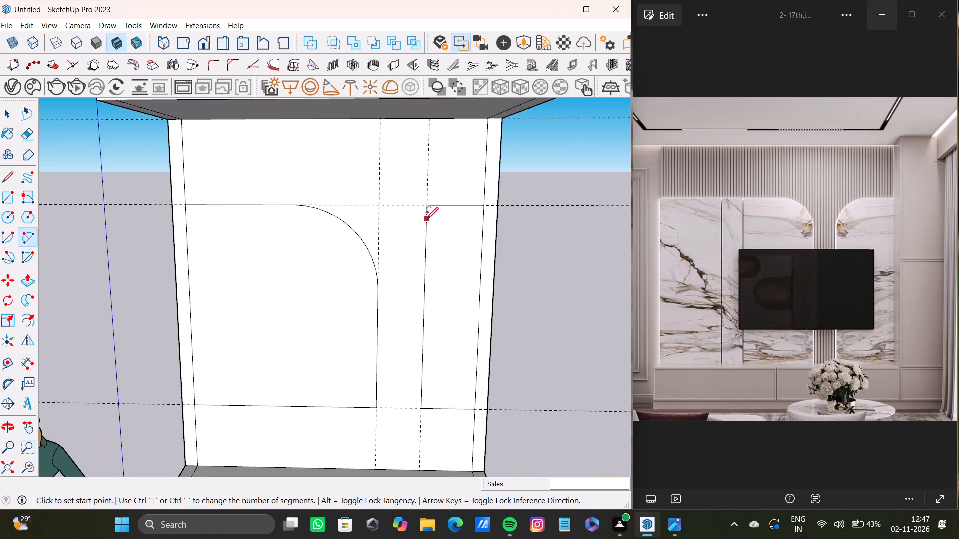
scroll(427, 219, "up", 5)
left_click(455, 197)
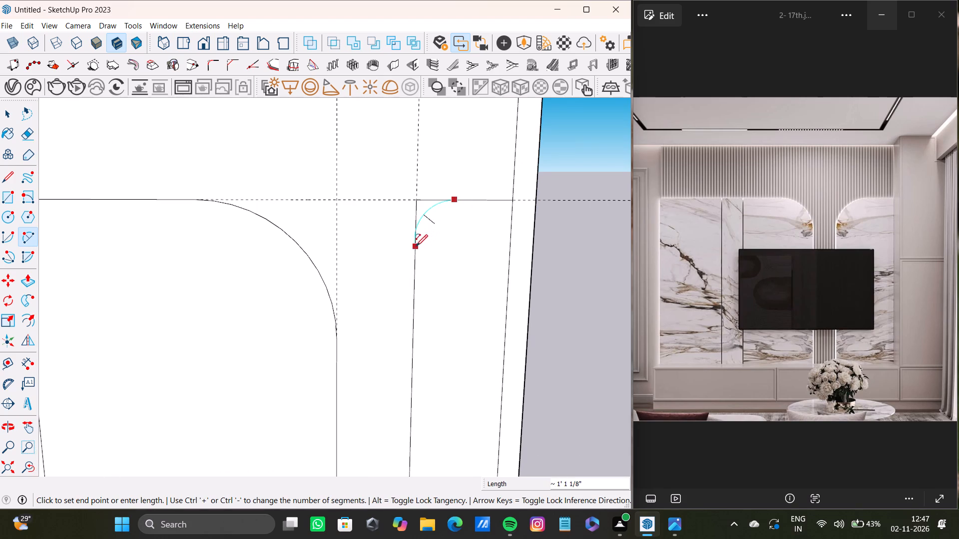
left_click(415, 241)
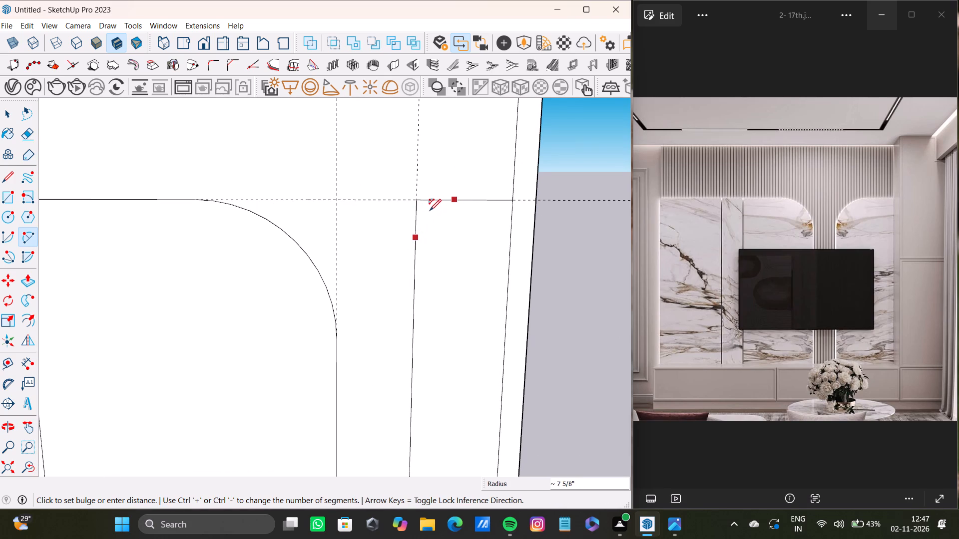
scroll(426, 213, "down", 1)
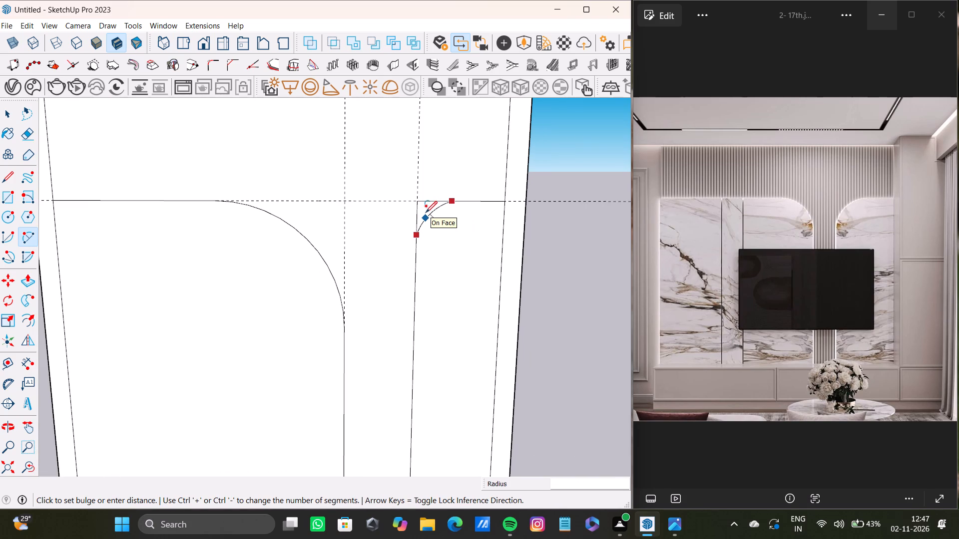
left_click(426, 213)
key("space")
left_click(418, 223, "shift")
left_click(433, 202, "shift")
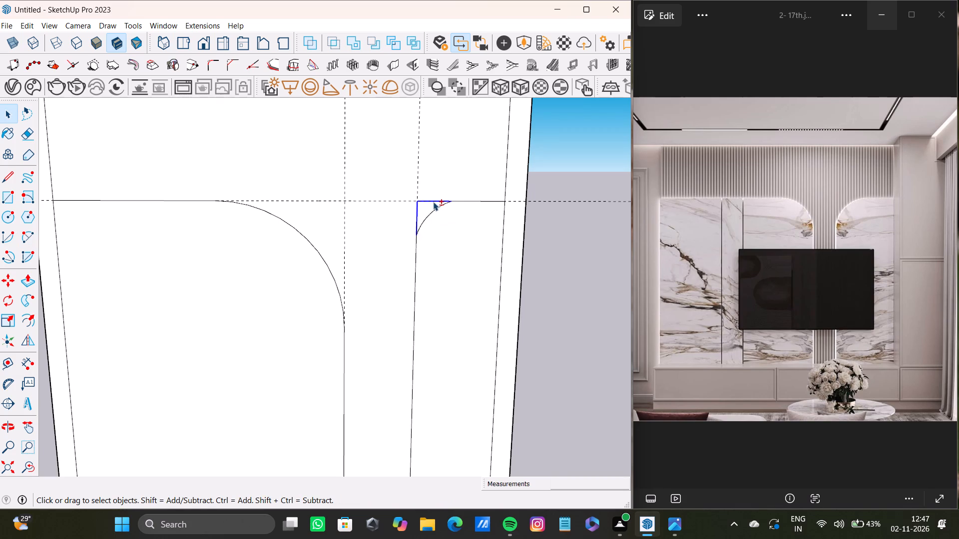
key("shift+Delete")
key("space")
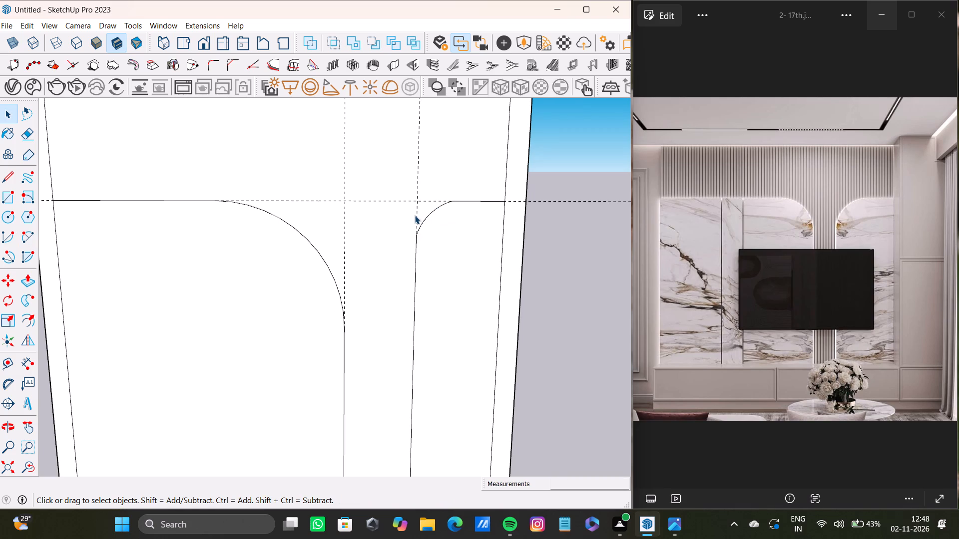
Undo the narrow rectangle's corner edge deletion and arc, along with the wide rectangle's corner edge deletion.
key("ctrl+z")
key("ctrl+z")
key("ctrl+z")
Delete the two leftover corner edges outside the arc on the wide rectangle's upper corner.
scroll(290, 225, "down", 6)
middle_click_drag(288, 226, 276, 254, "shift")
scroll(293, 230, "up", 11)
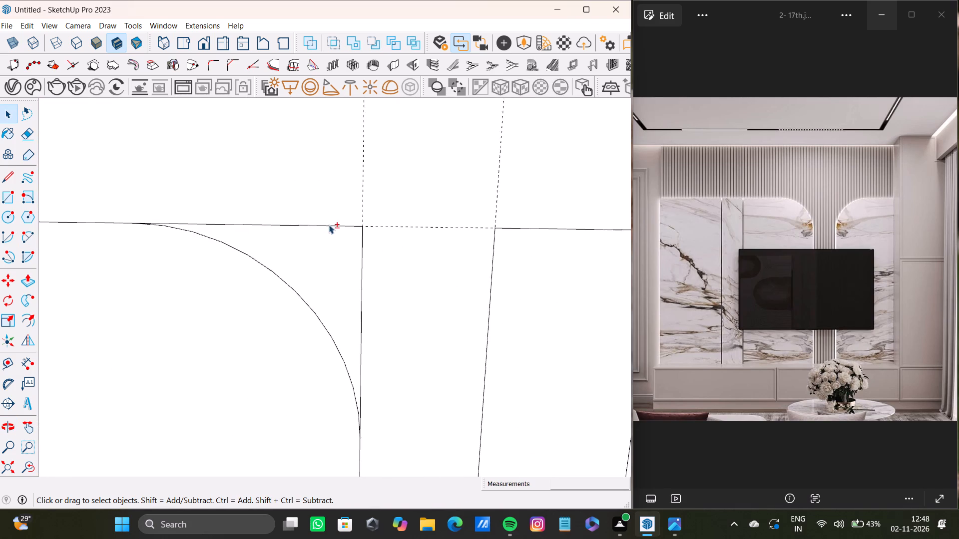
scroll(329, 225, "up", 2)
left_click_drag(345, 224, 349, 227, "shift")
left_click(369, 268, "shift")
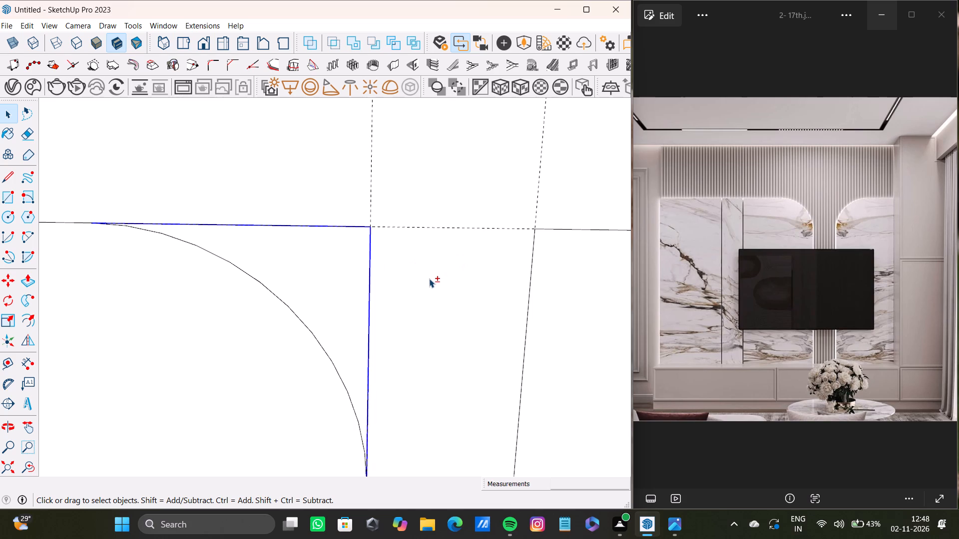
key("shift+Delete")
Round the narrow rectangle's upper corner facing the gap with an arc of about 1' 5" radius and delete the leftover corner edges.
scroll(414, 273, "down", 15, "shift")
middle_click_drag(380, 283, 450, 209)
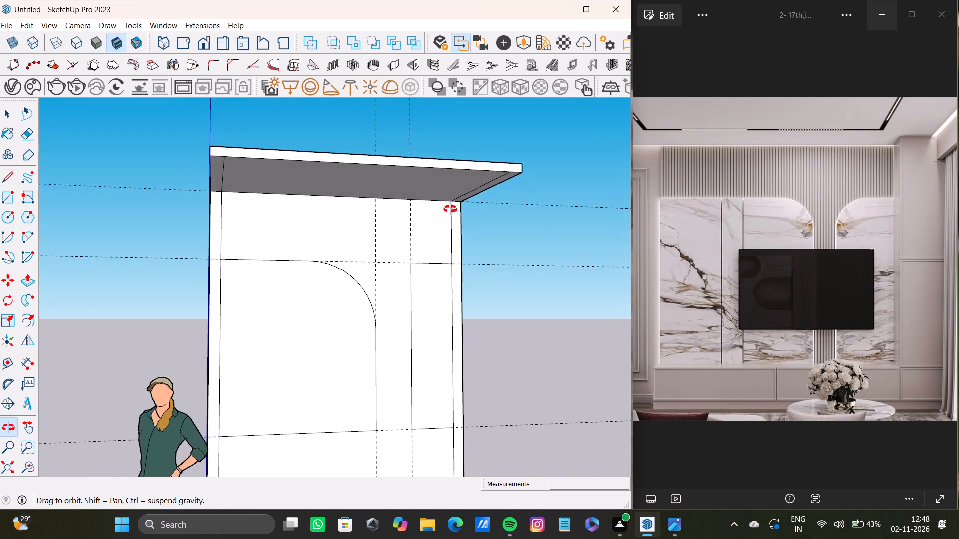
middle_click_drag(450, 209, 396, 226)
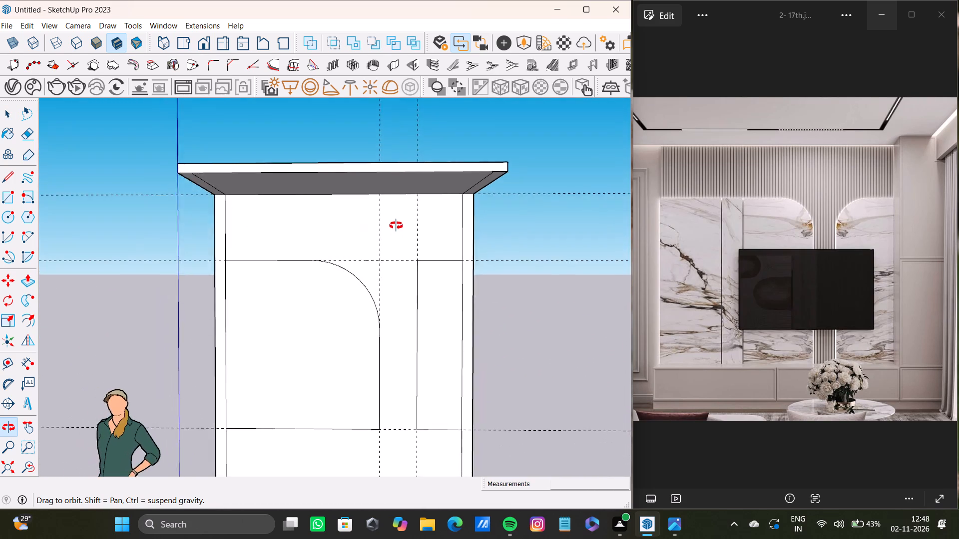
middle_click_drag(396, 226, 408, 214)
key("a")
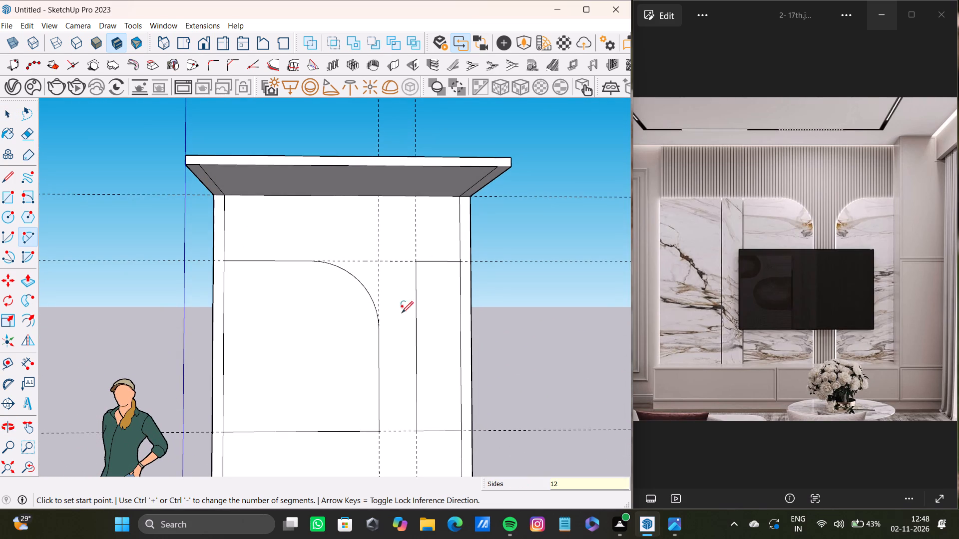
scroll(410, 316, "up", 5)
left_click_drag(416, 289, 416, 283)
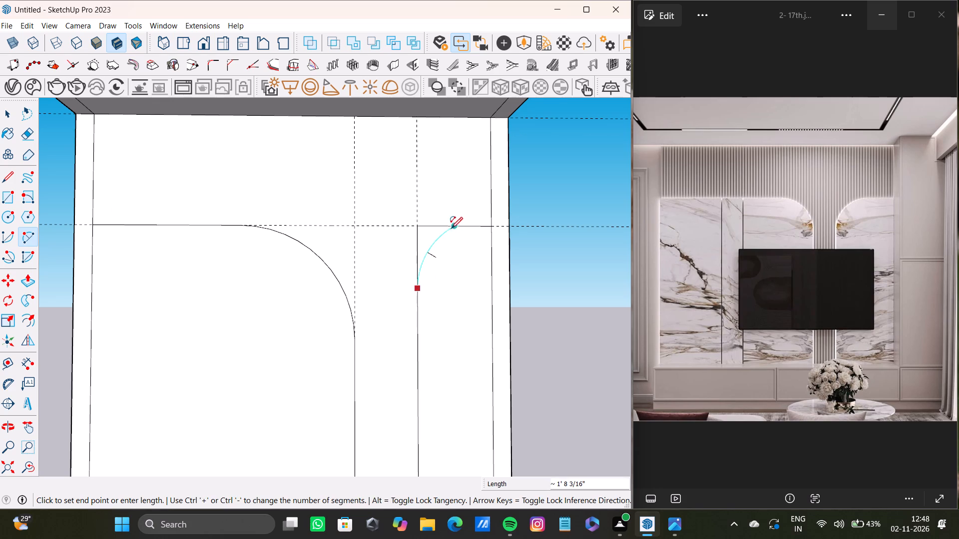
left_click(481, 227)
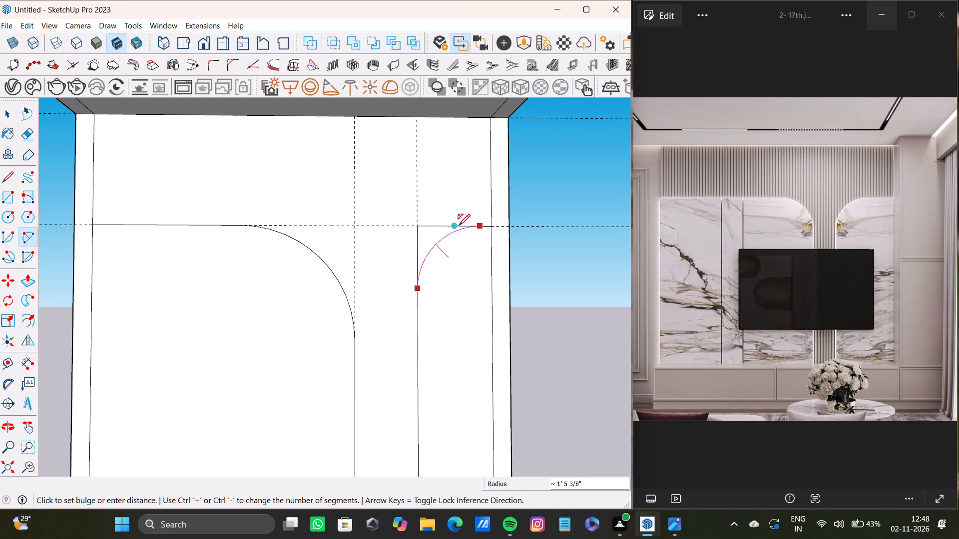
left_click(459, 225)
key("space")
left_click(416, 255, "shift")
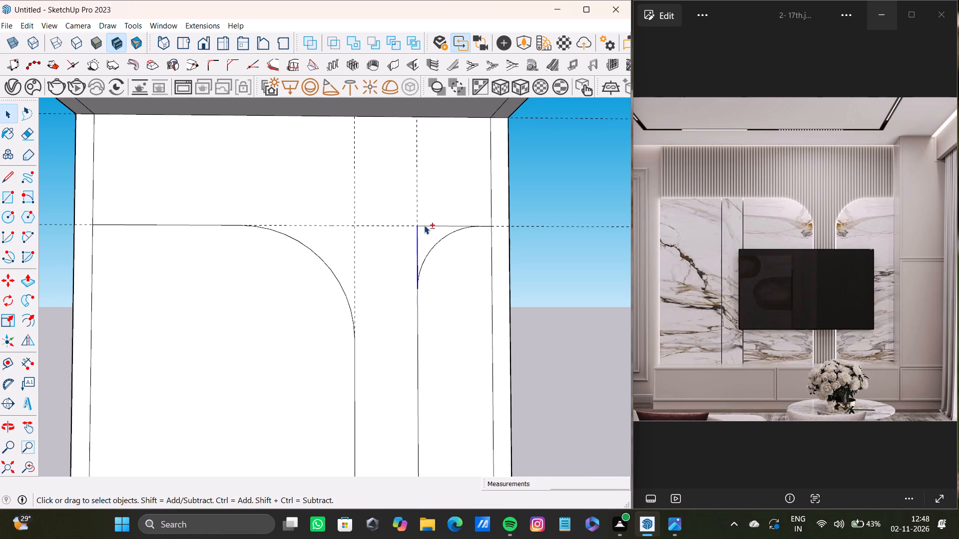
left_click(431, 225, "shift")
key("shift+Return")
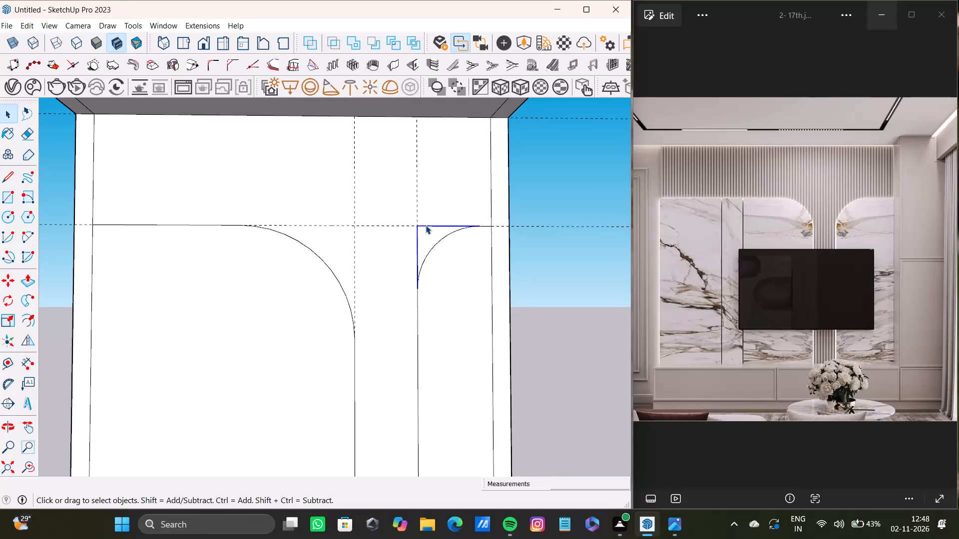
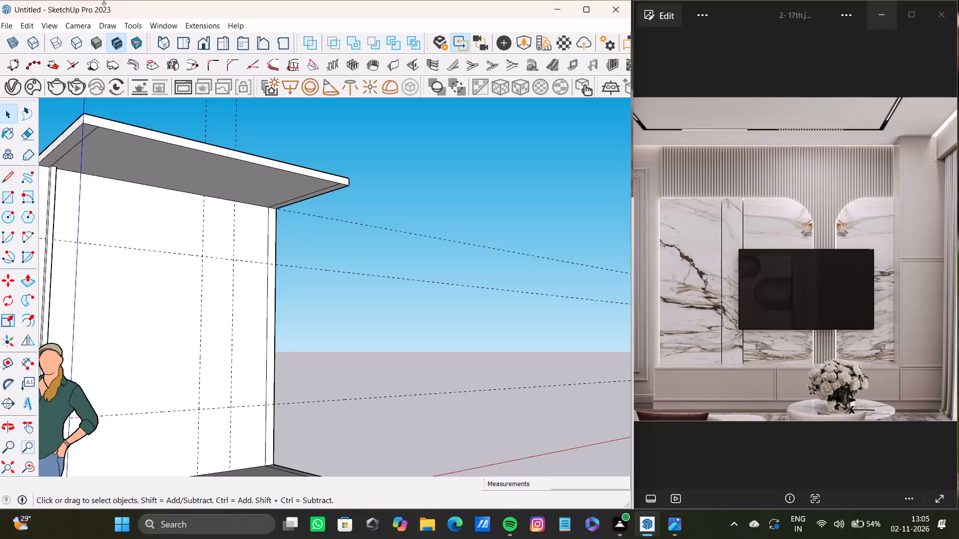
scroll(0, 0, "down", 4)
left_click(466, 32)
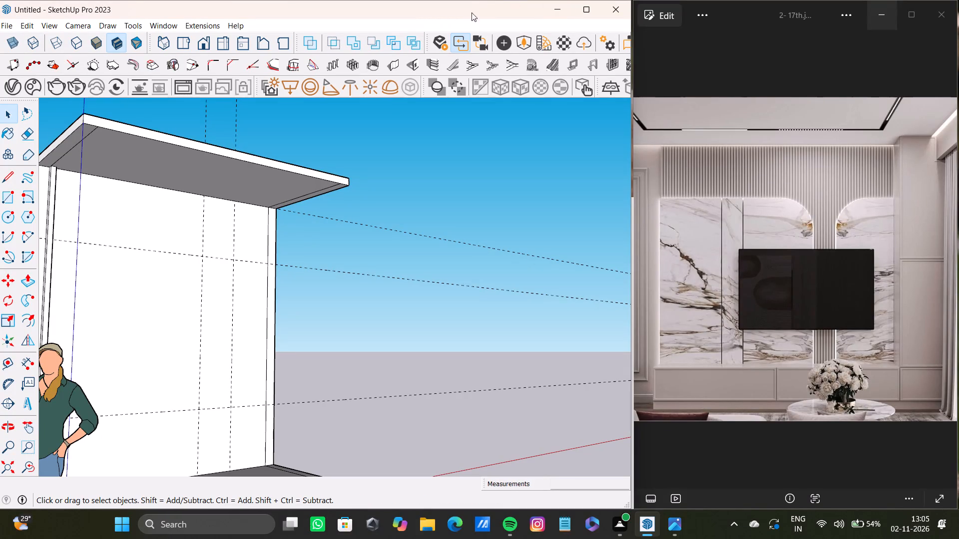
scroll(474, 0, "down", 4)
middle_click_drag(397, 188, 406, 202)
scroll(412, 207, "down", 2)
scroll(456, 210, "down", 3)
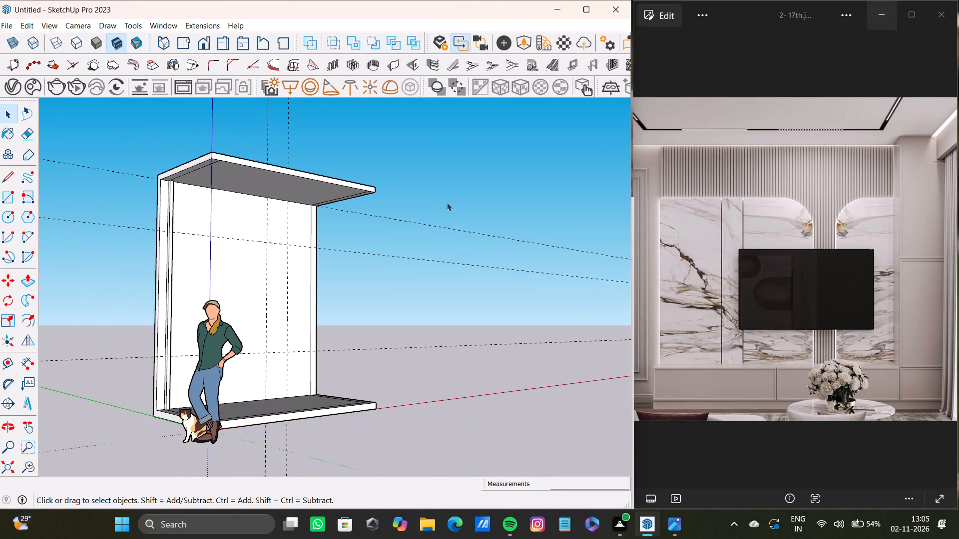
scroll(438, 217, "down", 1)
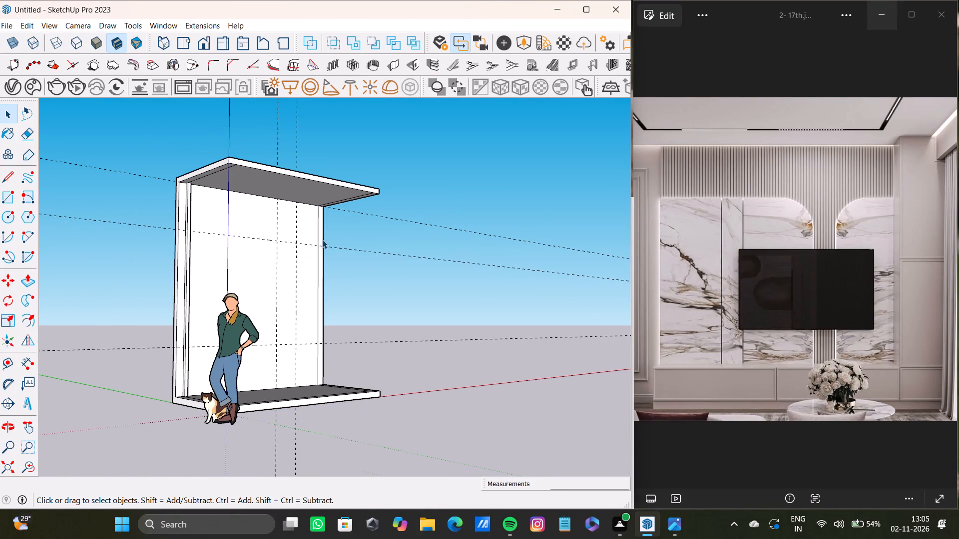
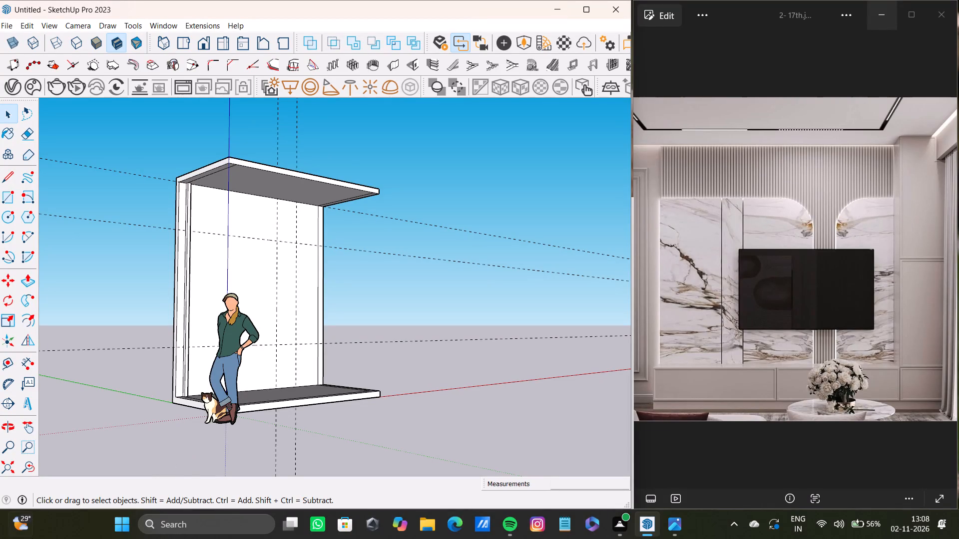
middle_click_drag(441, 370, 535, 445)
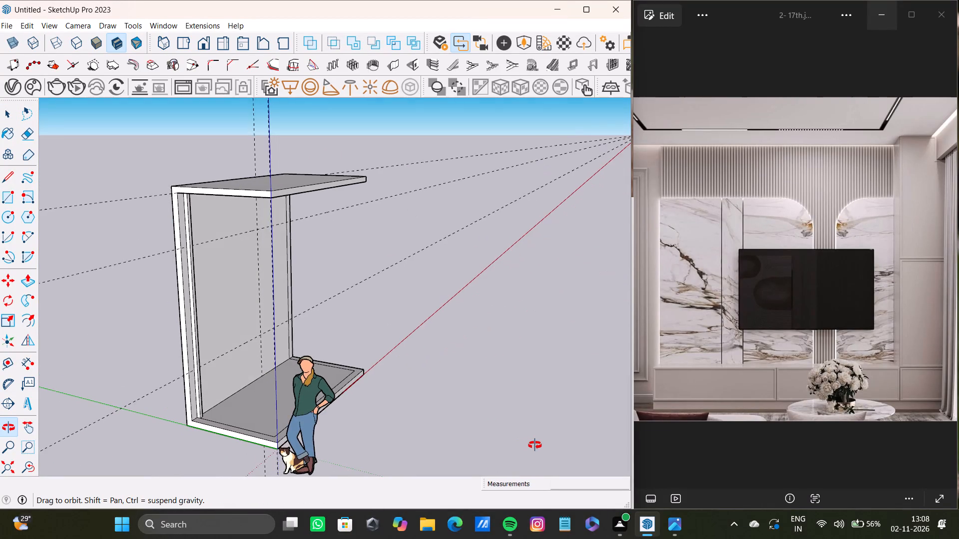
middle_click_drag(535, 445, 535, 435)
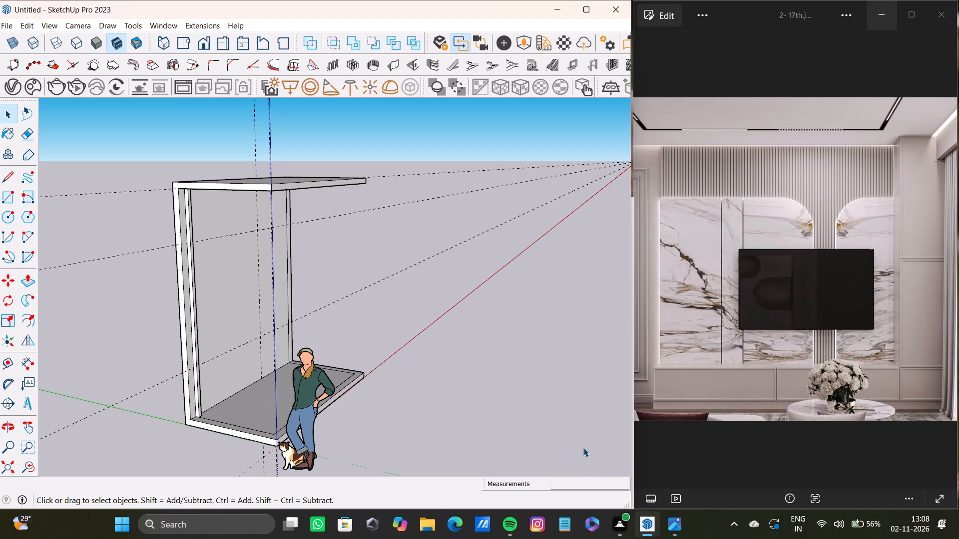
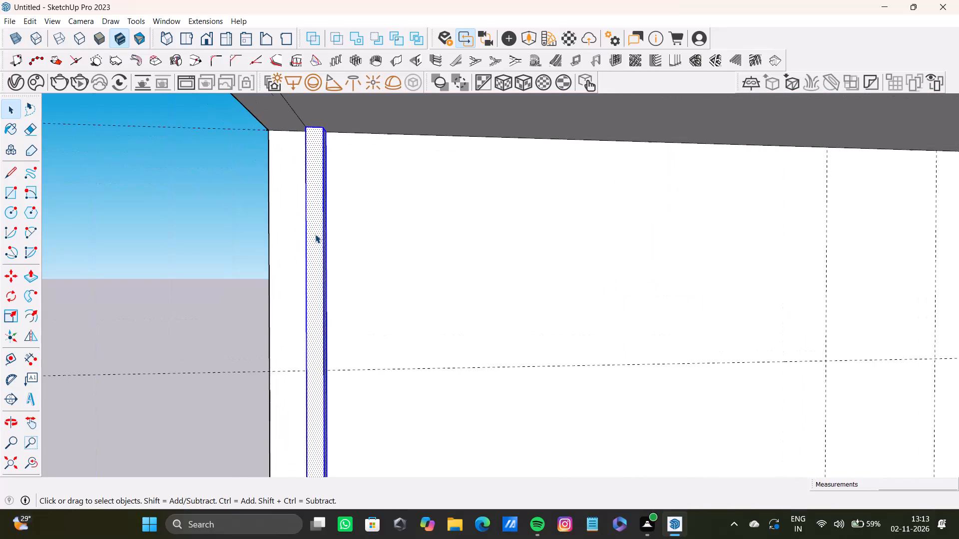
Select all faces of the vertical fluting strip and copy it about 8' 11 3/8" along the back panel to its opposite end.
left_click(315, 234)
double_click(315, 234)
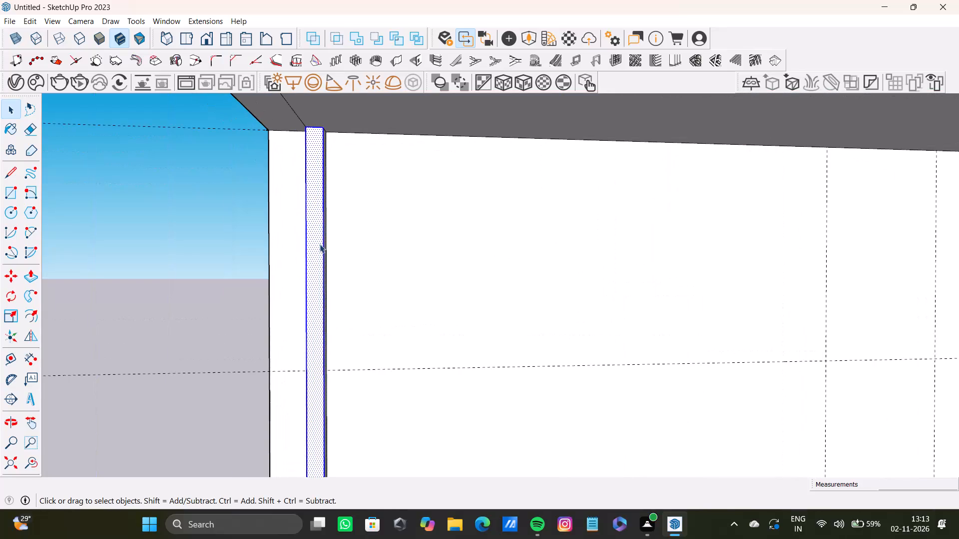
scroll(319, 239, "down", 7)
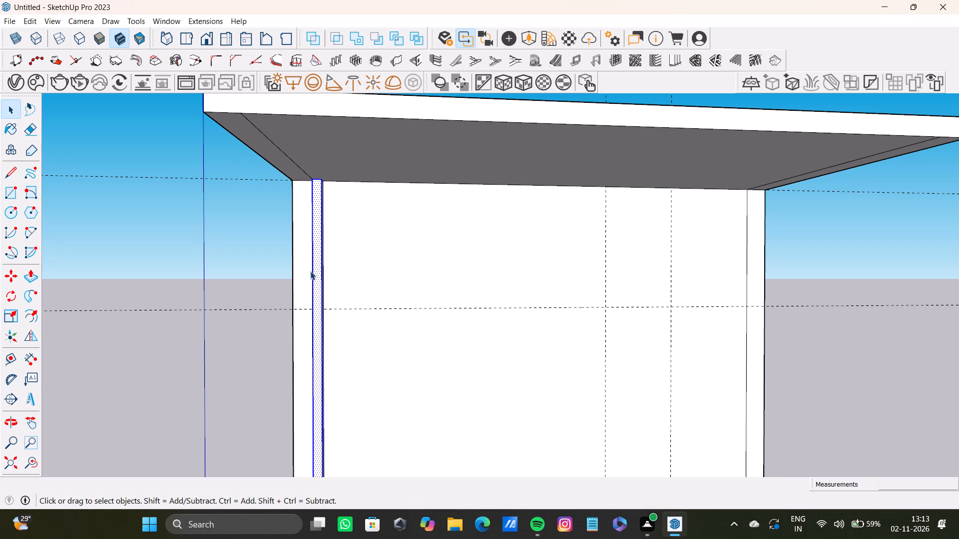
scroll(358, 178, "up", 16)
scroll(294, 185, "down", 7)
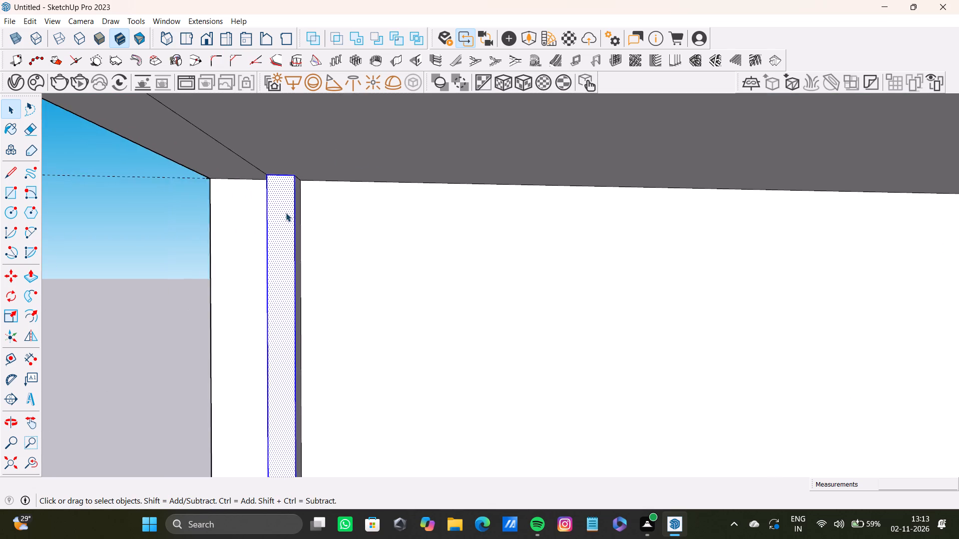
scroll(286, 213, "down", 2)
middle_click_drag(272, 220, 153, 237)
scroll(338, 233, "up", 8)
double_click(347, 233, "shift")
scroll(335, 234, "down", 9, "shift")
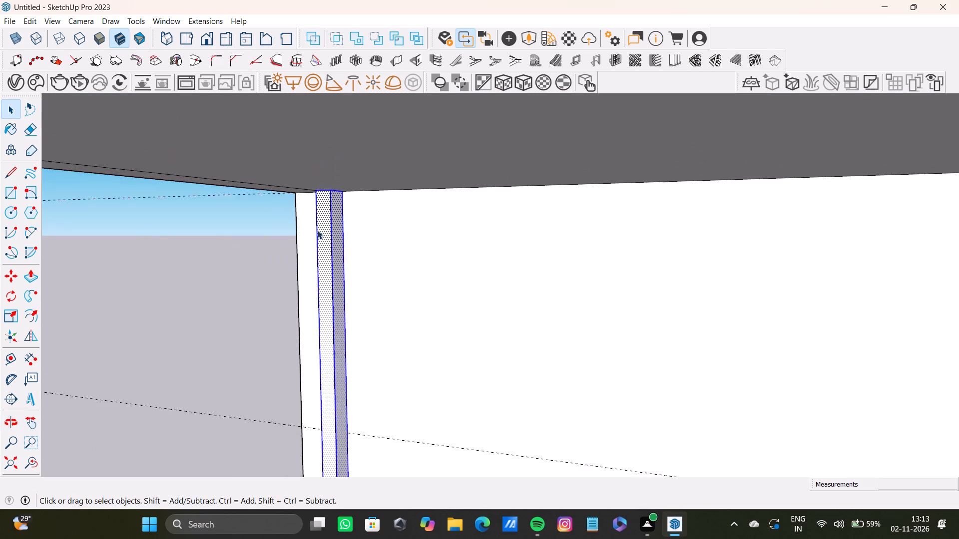
scroll(317, 230, "down", 7, "shift")
middle_click_drag(309, 251, 428, 221)
scroll(228, 243, "up", 19)
middle_click_drag(298, 211, 409, 210)
scroll(354, 209, "up", 4)
double_click(330, 229, "shift")
scroll(330, 229, "down", 12, "shift")
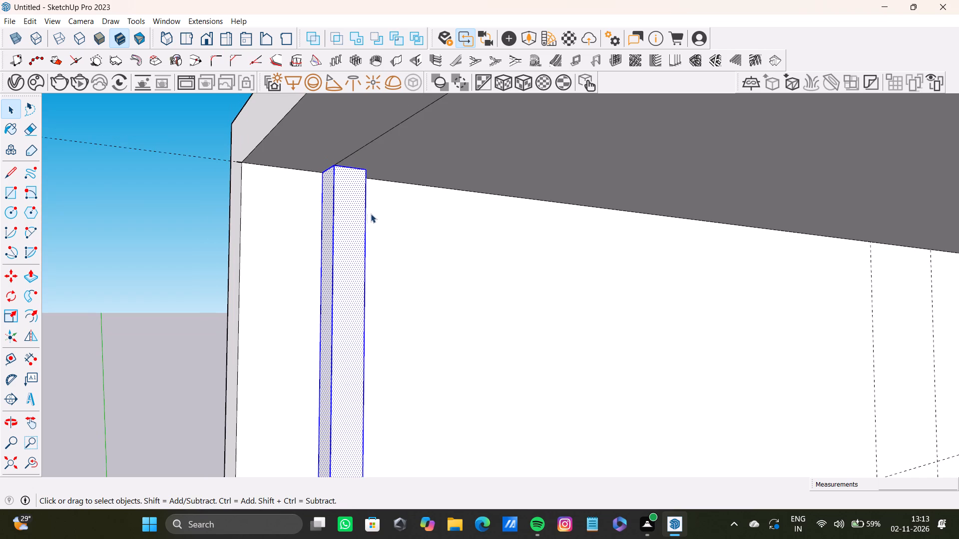
key("m")
scroll(352, 171, "up", 7)
left_click(306, 173)
scroll(630, 213, "down", 4)
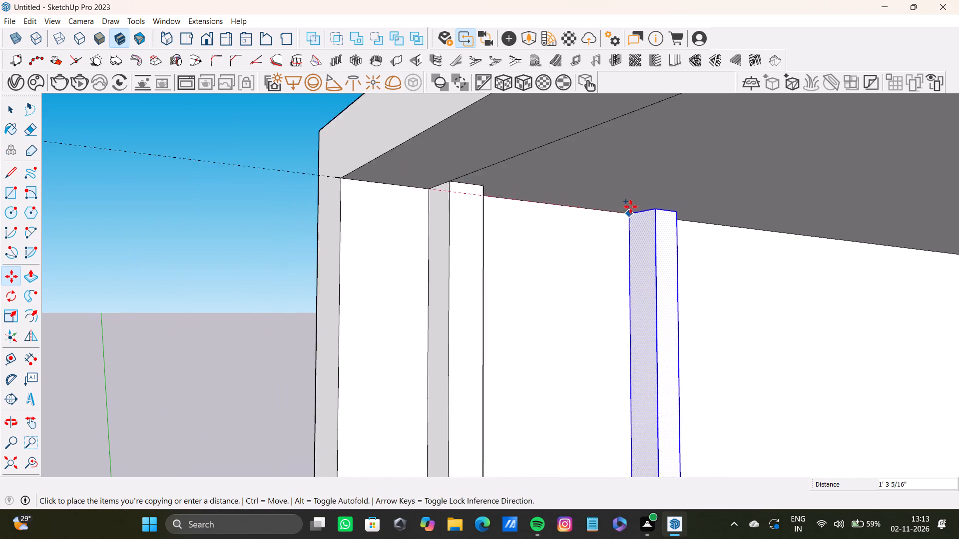
scroll(631, 207, "down", 9)
middle_click_drag(754, 242, 183, 283, "shift")
scroll(525, 296, "down", 5)
middle_click_drag(596, 312, 569, 169)
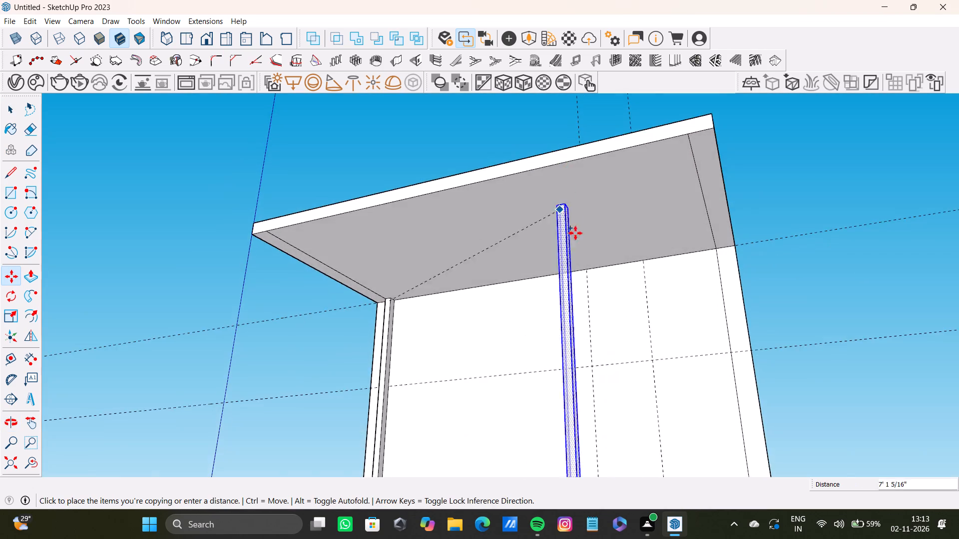
scroll(625, 293, "up", 7)
left_click(843, 203)
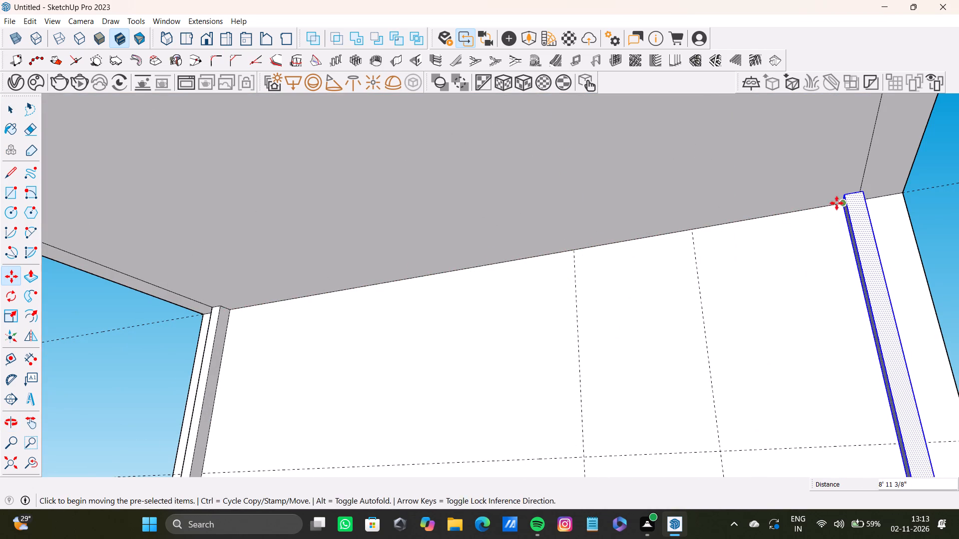
Divide the span between the original and copied strips into 22 equal intervals, filling the back panel with evenly spaced strips.
scroll(423, 268, "down", 5)
middle_click_drag(545, 244, 304, 301)
scroll(541, 254, "up", 8)
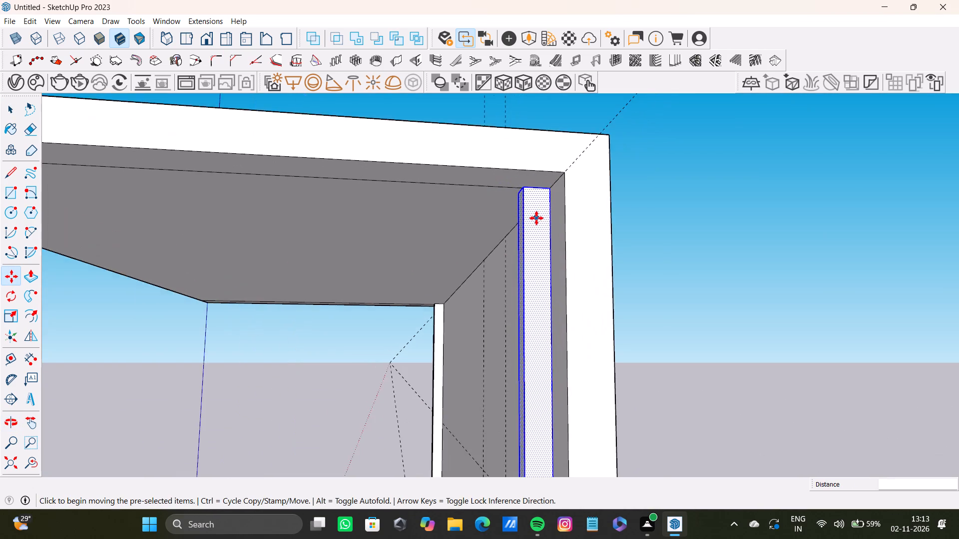
scroll(536, 218, "up", 3)
scroll(533, 218, "down", 20)
scroll(533, 218, "down", 1)
middle_click_drag(462, 282, 705, 219, "shift")
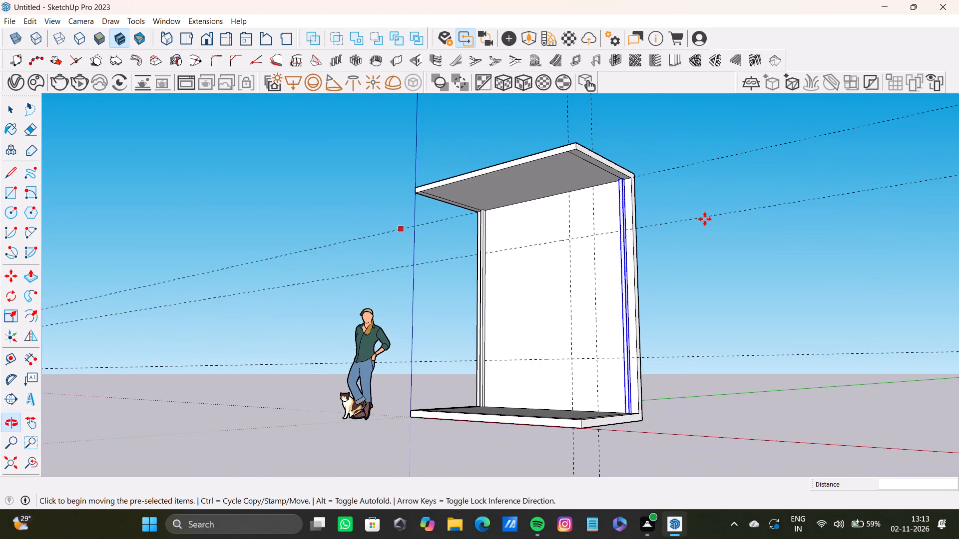
middle_click_drag(705, 219, 710, 215, "shift")
scroll(630, 225, "up", 8)
middle_click_drag(574, 246, 635, 245)
key("slash")
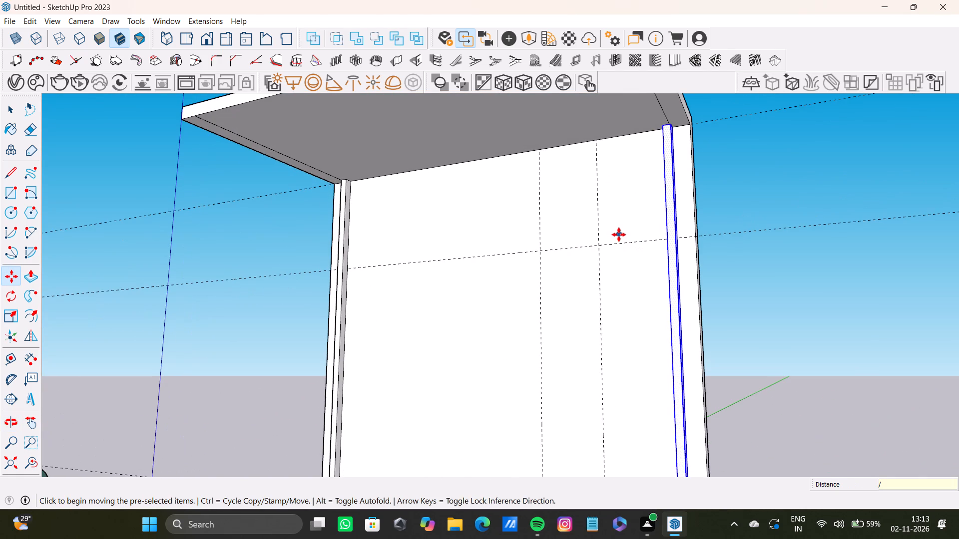
type("22")
key("Return")
key("space")
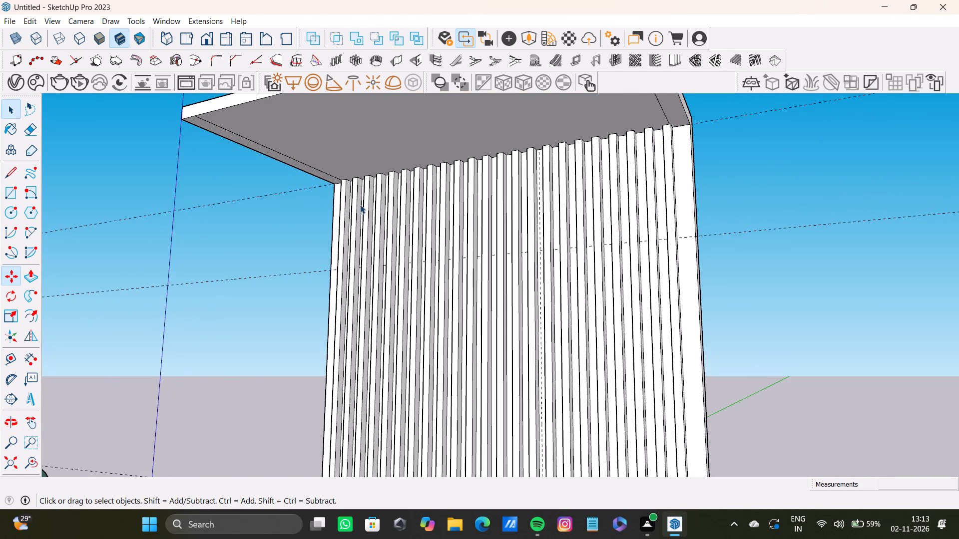
Select the front and side faces of the first three fluting strips, starting beside the origin-side end of the back panel.
scroll(425, 272, "down", 9)
middle_click_drag(479, 260, 587, 249)
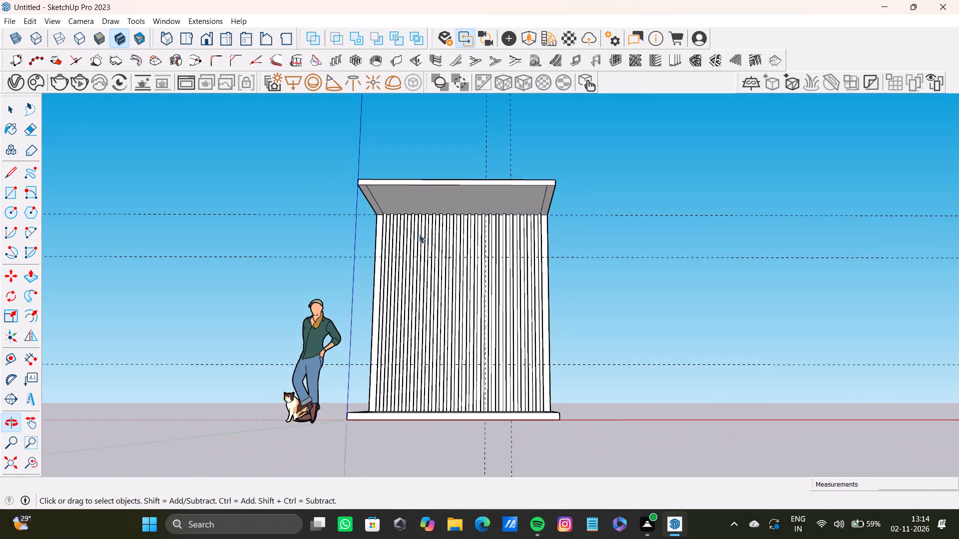
scroll(390, 232, "up", 13)
scroll(394, 206, "down", 3)
scroll(387, 211, "up", 11)
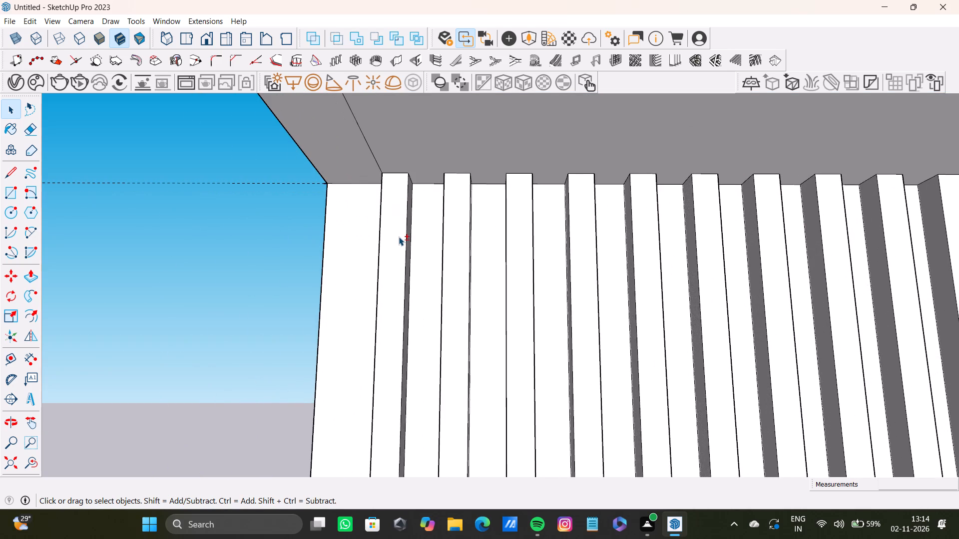
double_click(399, 237, "shift")
scroll(398, 244, "up", 11, "shift")
double_click(425, 259, "shift")
scroll(404, 270, "down", 6, "shift")
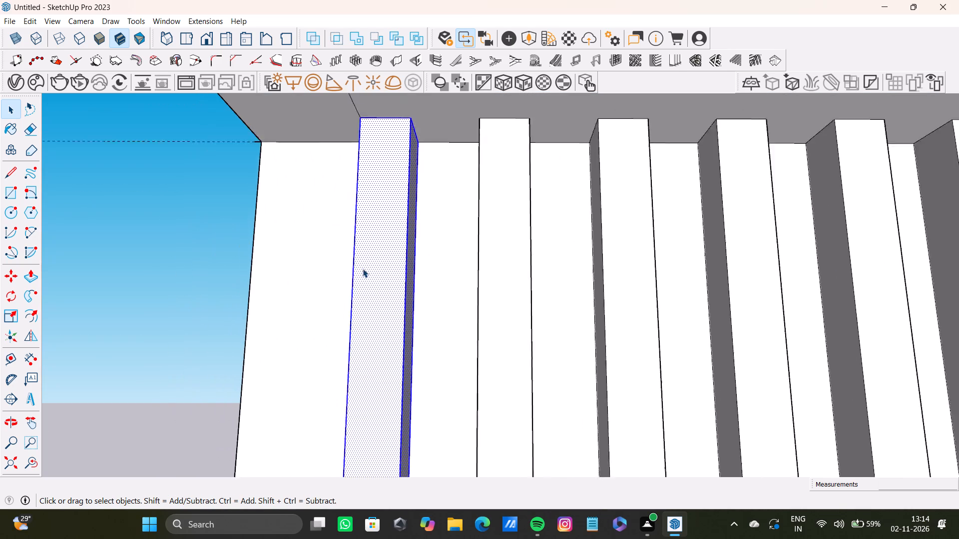
scroll(363, 269, "down", 6, "shift")
middle_click_drag(361, 266, 612, 266)
scroll(465, 276, "up", 7, "shift")
double_click(421, 283, "shift")
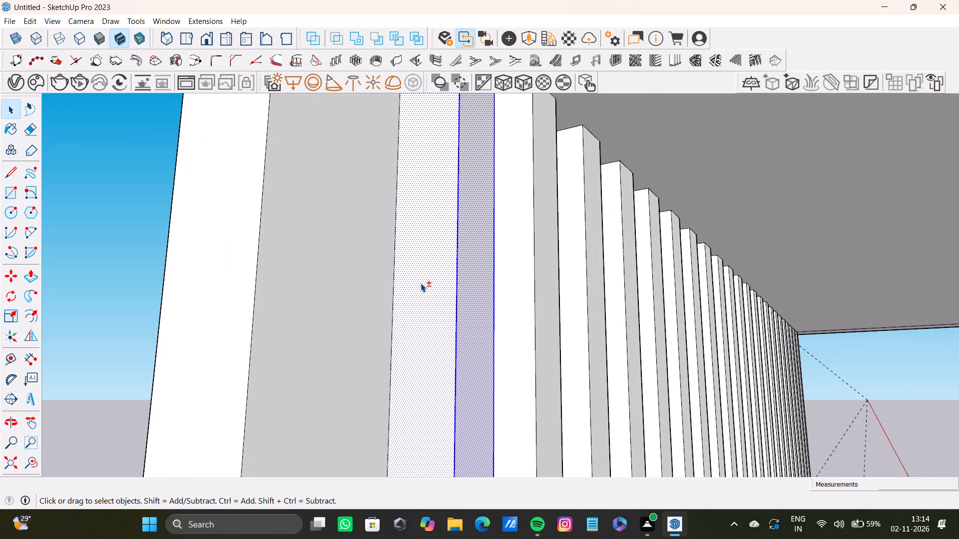
double_click(523, 309, "shift")
double_click(539, 317, "shift")
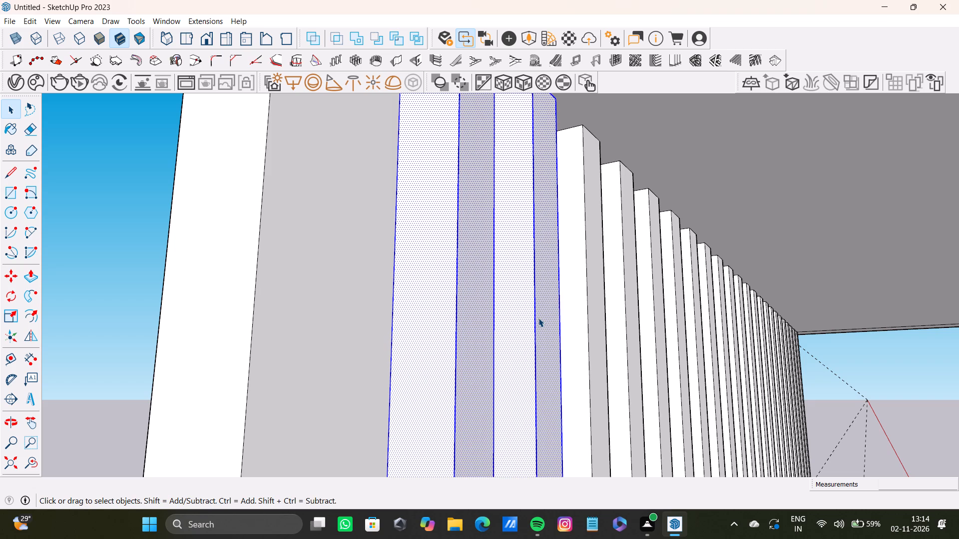
scroll(597, 332, "down", 4)
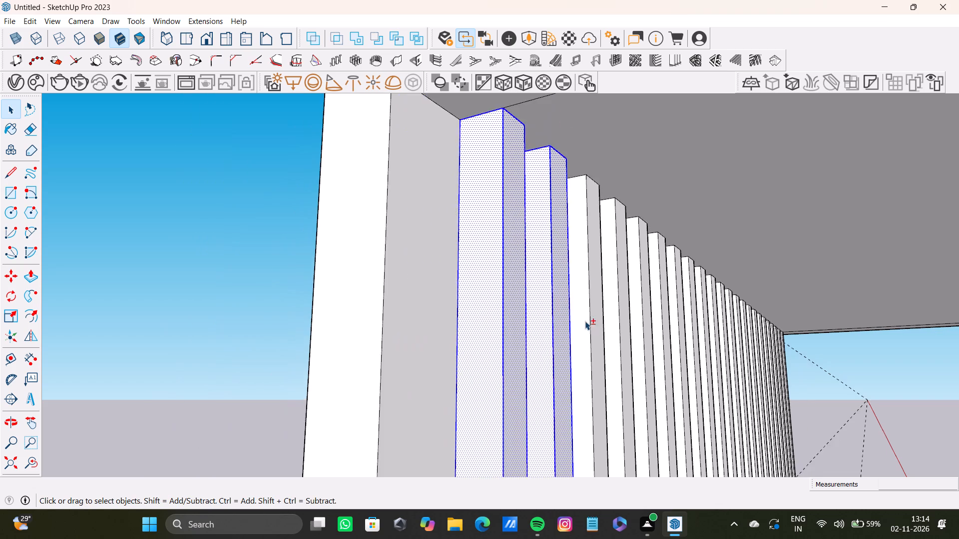
scroll(585, 321, "down", 7)
scroll(569, 313, "up", 1)
middle_click_drag(558, 307, 487, 283)
scroll(523, 301, "up", 7, "shift")
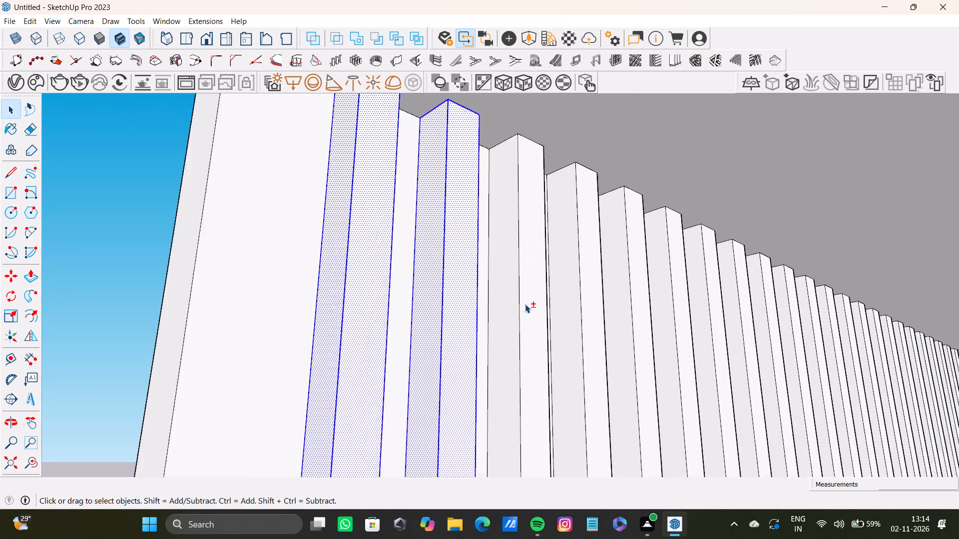
scroll(525, 304, "up", 1, "shift")
double_click(524, 319, "shift")
double_click(500, 321, "shift")
scroll(515, 318, "down", 5, "shift")
scroll(523, 311, "up", 1)
middle_click_drag(521, 311, 342, 319)
scroll(442, 283, "up", 6, "shift")
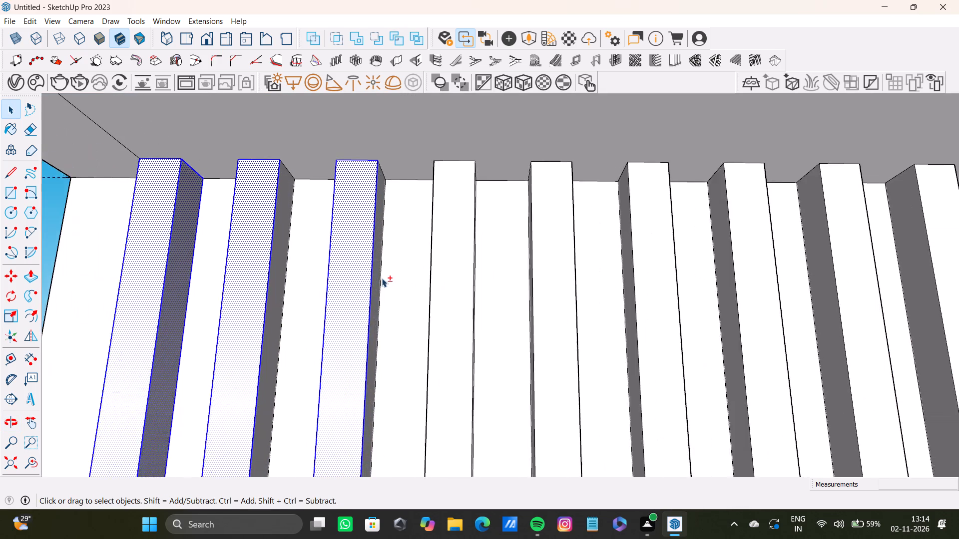
scroll(382, 278, "up", 4, "shift")
middle_click_drag(352, 282, 319, 291)
scroll(349, 285, "up", 4, "shift")
double_click(373, 284, "shift")
double_click(153, 294, "shift")
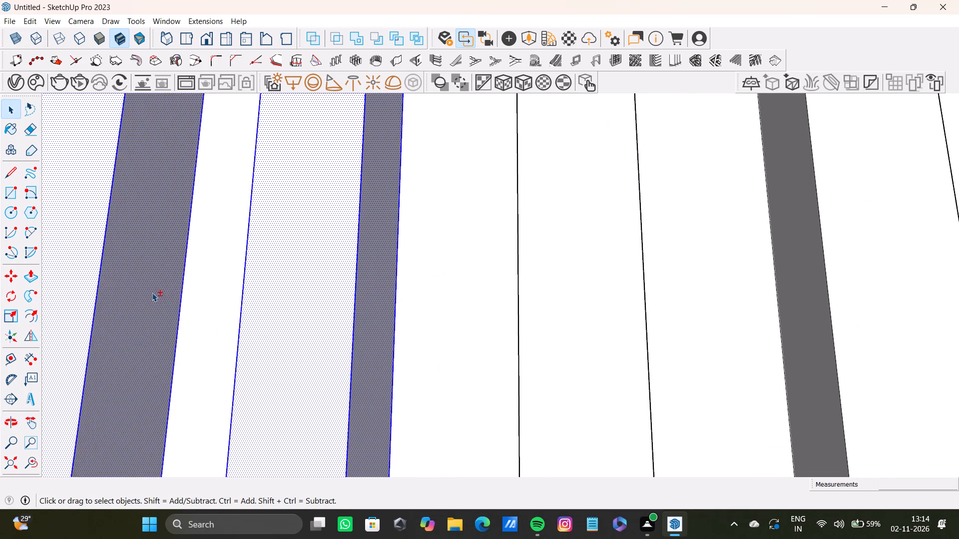
Add the front and side faces of the fourth, fifth and sixth fluting strips to the selection.
scroll(158, 288, "down", 12, "shift")
middle_click_drag(165, 277, 288, 259, "shift")
scroll(459, 278, "up", 4, "shift")
double_click(422, 296, "shift")
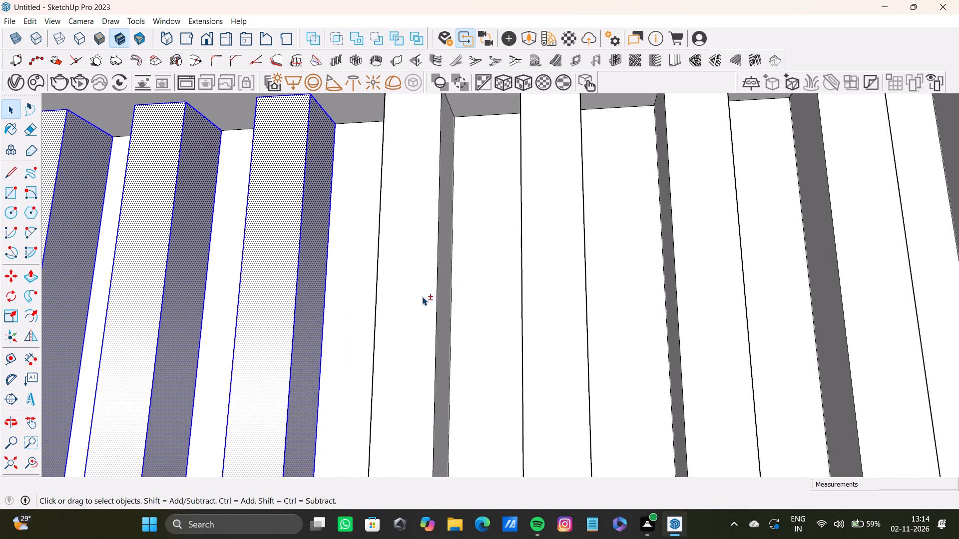
double_click(448, 306, "shift")
scroll(445, 304, "down", 8, "shift")
scroll(442, 295, "up", 12)
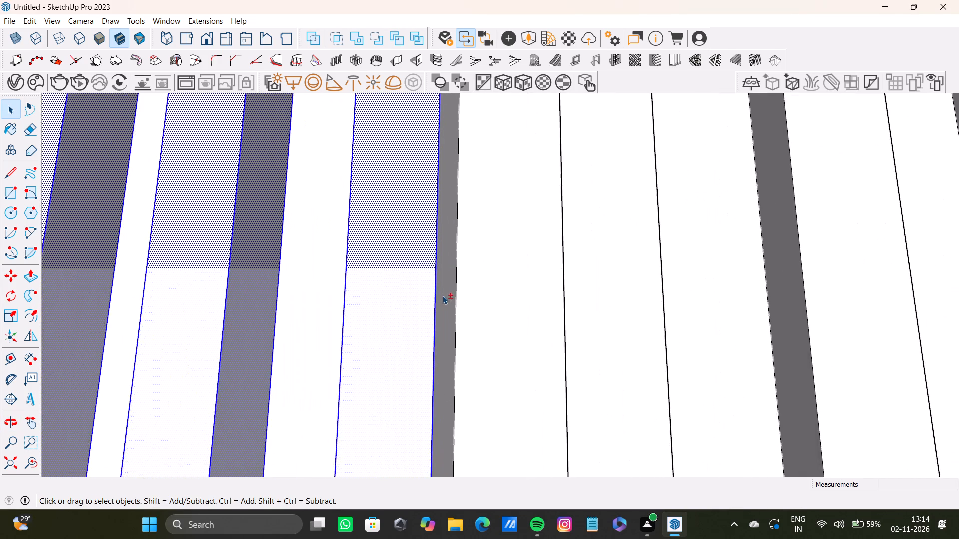
double_click(442, 295, "shift")
scroll(422, 314, "down", 14, "shift")
middle_click_drag(385, 324, 641, 359)
scroll(493, 316, "up", 7)
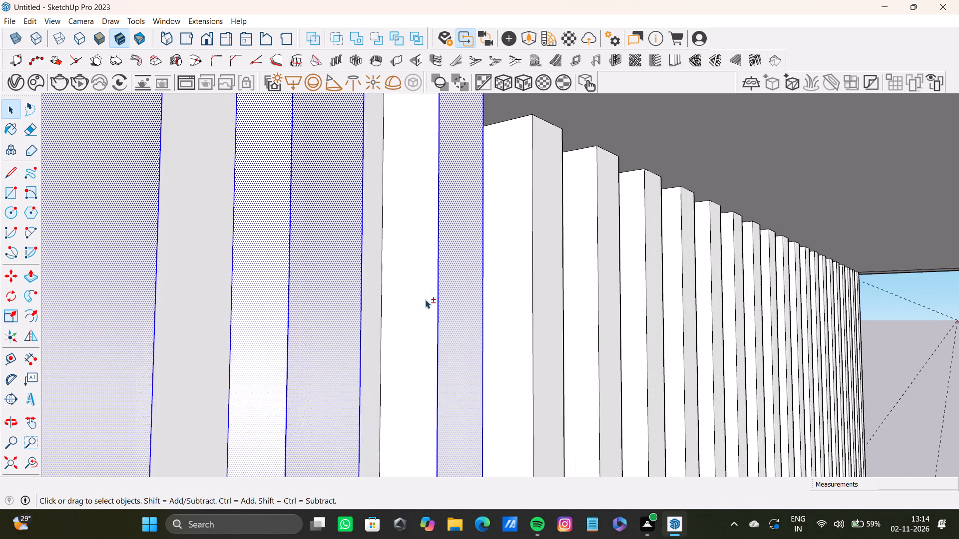
double_click(428, 298, "shift")
double_click(512, 306, "shift")
double_click(551, 320, "shift")
scroll(548, 319, "down", 2, "shift")
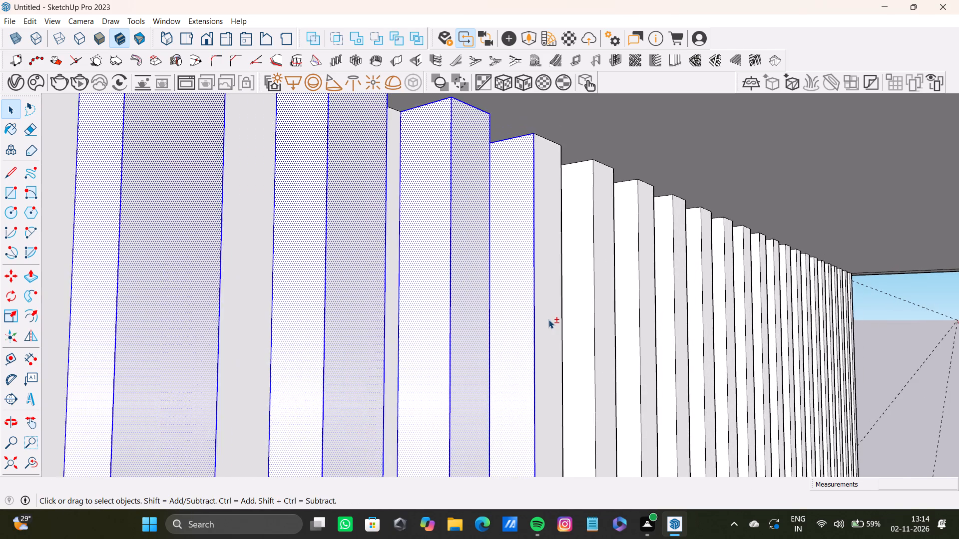
double_click(548, 319, "shift")
scroll(557, 315, "down", 1)
middle_click_drag(554, 318, 261, 338)
scroll(366, 310, "up", 8)
double_click(373, 315, "shift")
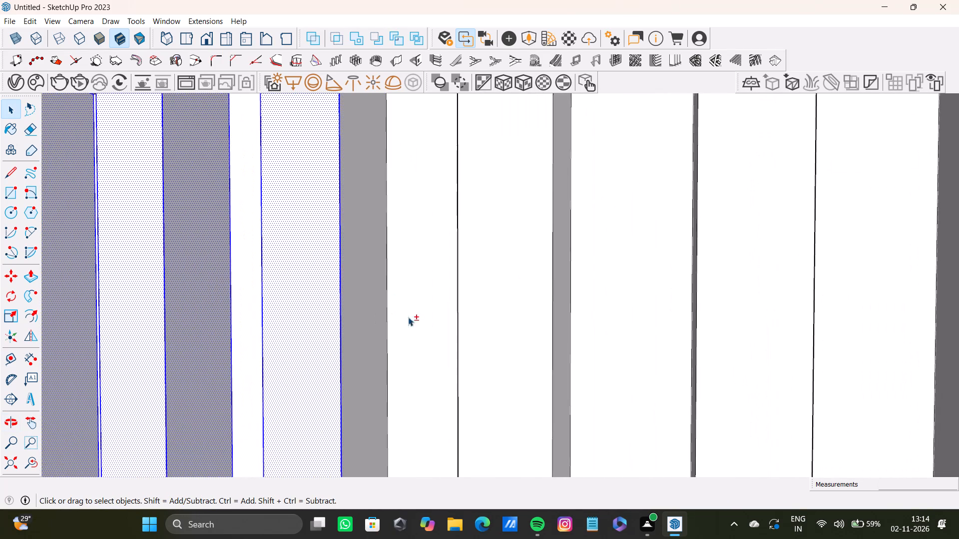
double_click(502, 342, "shift")
double_click(563, 356, "shift")
scroll(494, 335, "down", 8, "shift")
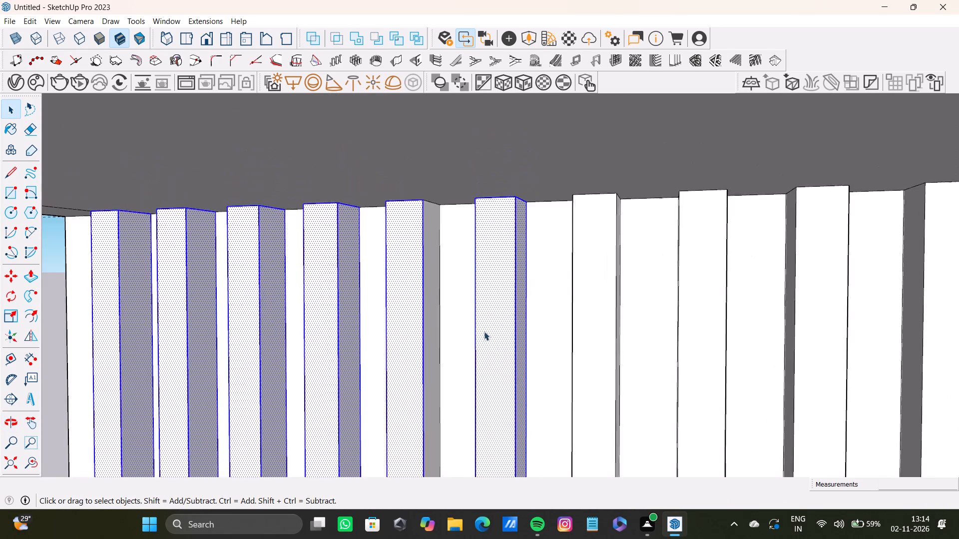
Extend the selection with the sixth strip's remaining side and the faces of the seventh and eighth fluting strips.
scroll(484, 331, "down", 5, "shift")
middle_click_drag(451, 333, 626, 306)
scroll(500, 329, "up", 8, "shift")
double_click(471, 338, "shift")
double_click(595, 367, "shift")
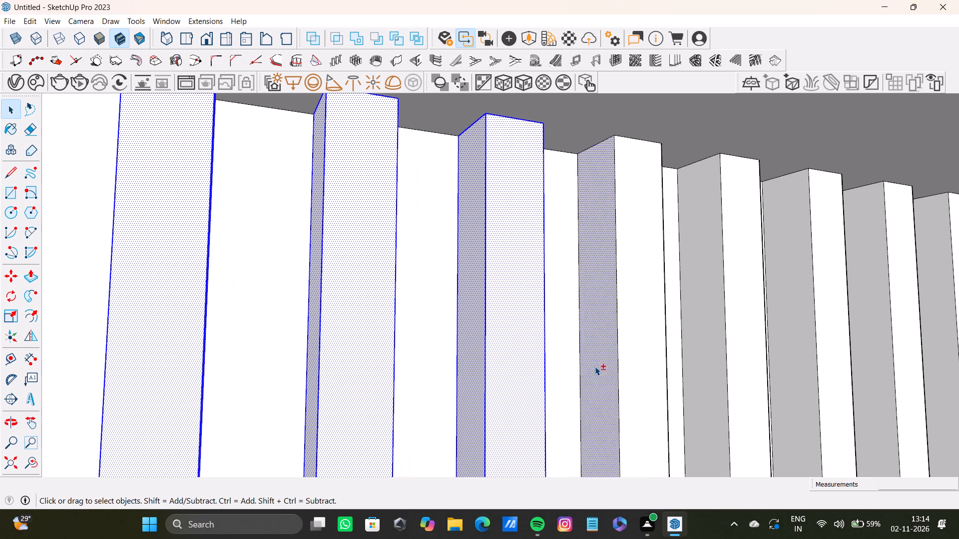
double_click(638, 365, "shift")
double_click(607, 365, "shift")
double_click(630, 374, "shift")
scroll(622, 368, "down", 3, "shift")
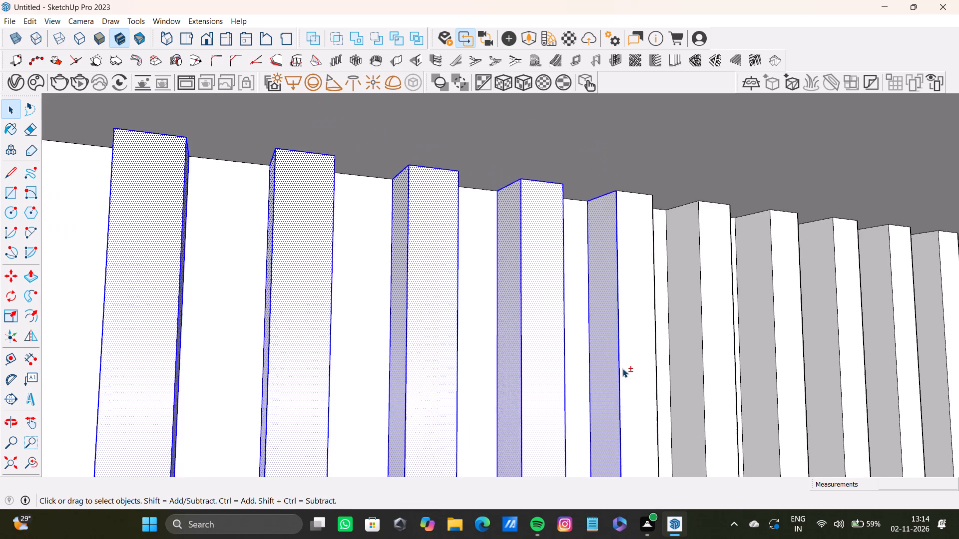
scroll(622, 368, "down", 6, "shift")
double_click(627, 361, "shift")
scroll(627, 357, "down", 5, "shift")
middle_click_drag(616, 356, 372, 323)
scroll(538, 315, "up", 5)
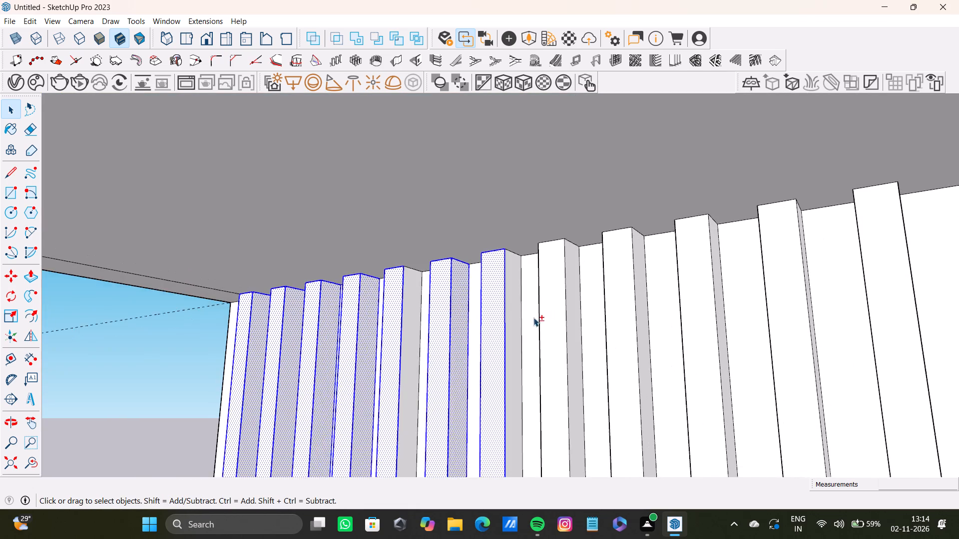
scroll(533, 317, "up", 3)
double_click(497, 325, "shift")
double_click(568, 353, "shift")
double_click(606, 362, "shift")
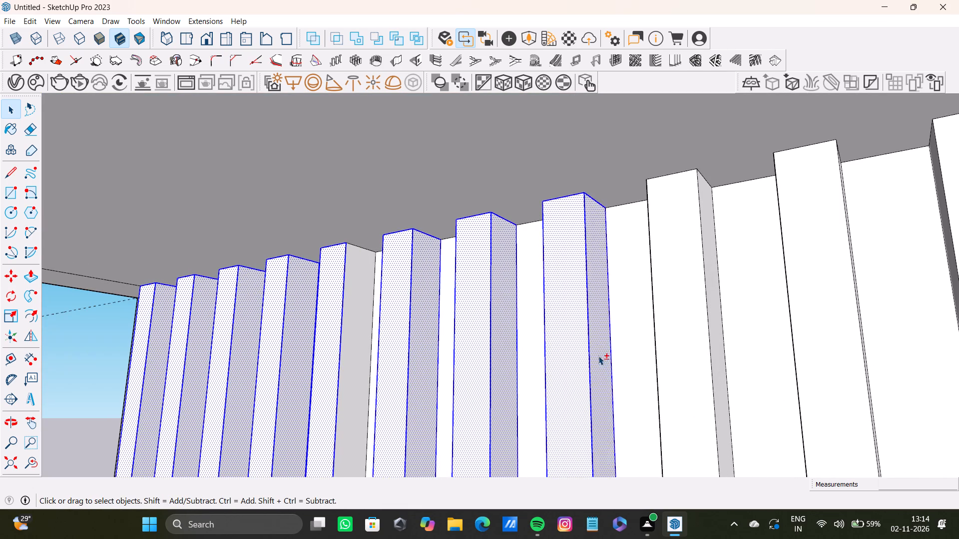
Add the eighth fluting strip's remaining side and the ninth strip's front and nearer side faces to the selection.
scroll(598, 356, "down", 8, "shift")
middle_click_drag(570, 350, 723, 362)
scroll(501, 296, "up", 8)
middle_click_drag(536, 324, 651, 345)
scroll(613, 323, "up", 4, "shift")
left_click(622, 318, "shift")
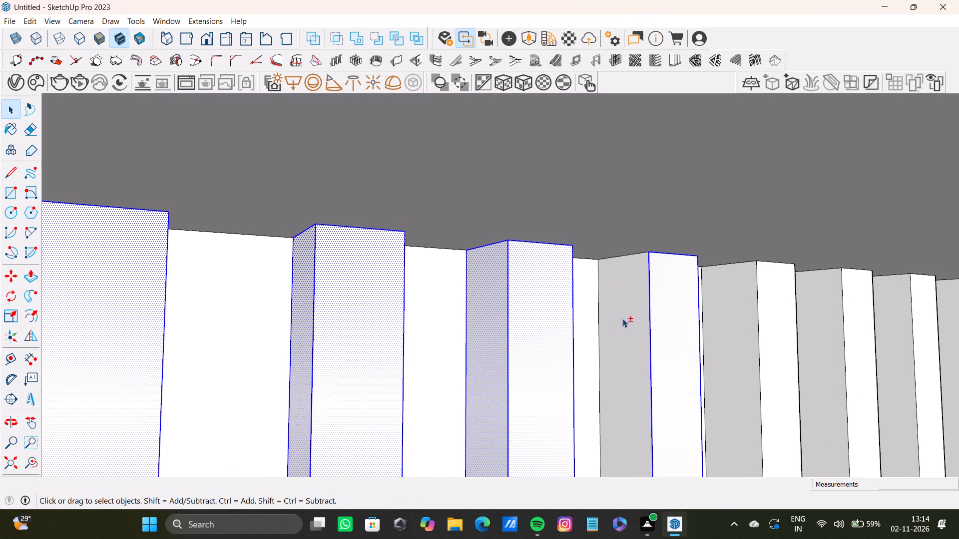
left_click_drag(622, 318, 628, 318, "shift")
double_click(752, 349, "shift")
double_click(760, 353, "shift")
scroll(757, 351, "down", 1, "shift")
double_click(778, 350, "shift")
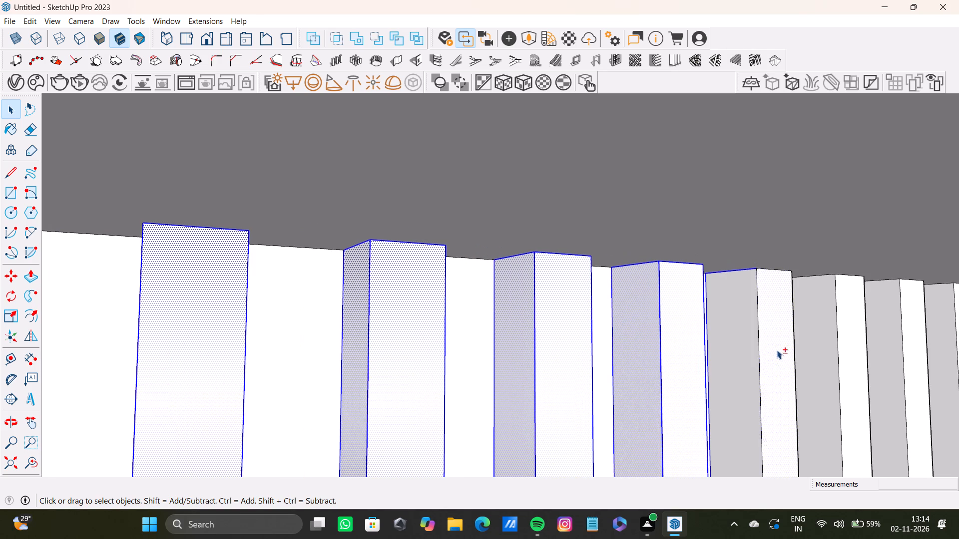
double_click(744, 356, "shift")
Extend the selection with the ninth strip's remaining side and the tenth fluting strip's front and both side faces.
scroll(744, 354, "down", 5, "shift")
middle_click_drag(745, 339, 316, 184, "shift")
scroll(467, 216, "up", 8, "shift")
double_click(398, 237, "shift")
double_click(503, 289, "shift")
double_click(573, 292, "shift")
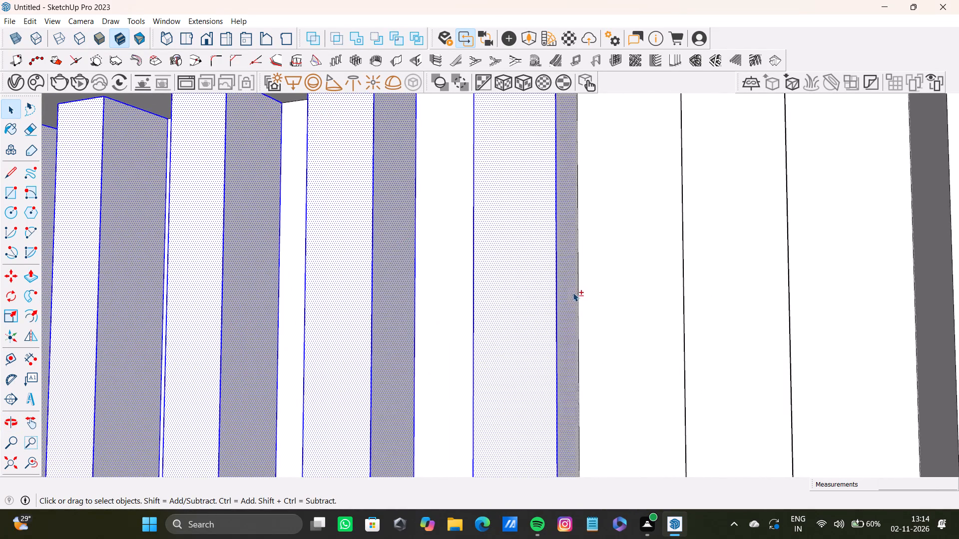
scroll(560, 290, "down", 14, "shift")
middle_click_drag(445, 280, 609, 282)
scroll(460, 267, "up", 12)
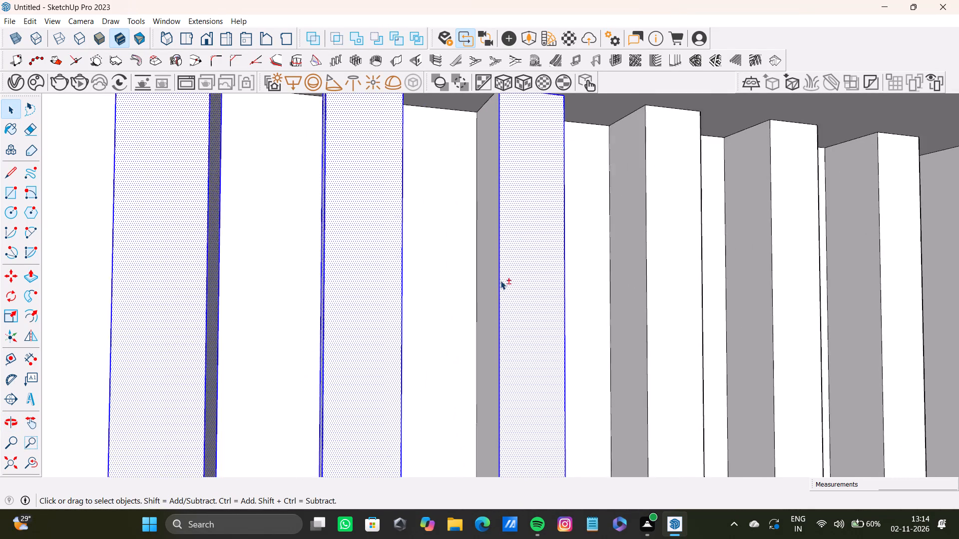
double_click(493, 283, "shift")
Add the eleventh strip's front and both sides, plus the twelfth strip's front and far side, to the selection.
double_click(645, 290, "shift")
double_click(677, 300, "shift")
scroll(676, 300, "down", 2, "shift")
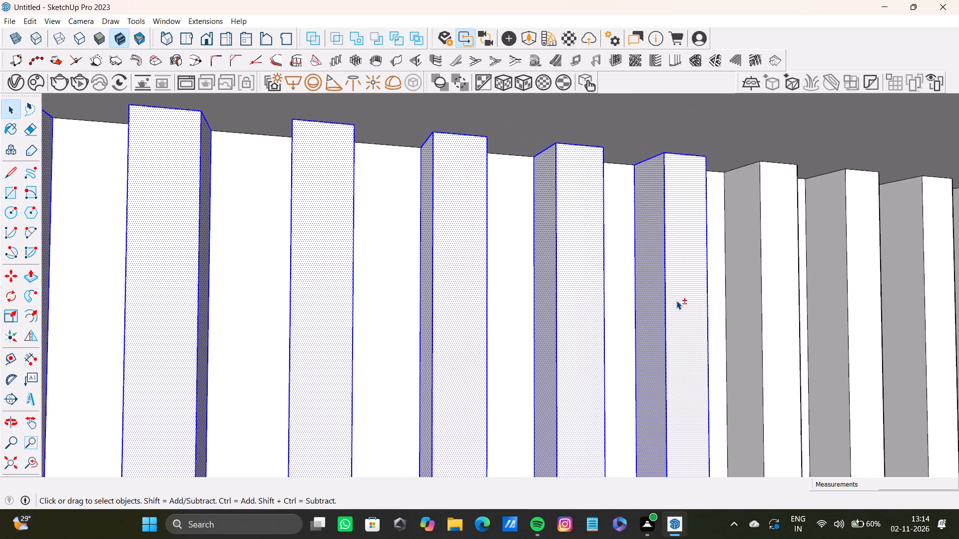
scroll(676, 300, "down", 6, "shift")
middle_click_drag(657, 297, 348, 254)
scroll(491, 243, "up", 3, "shift")
left_click(640, 274, "shift")
left_click_drag(640, 274, 664, 286, "shift")
double_click(775, 305, "shift")
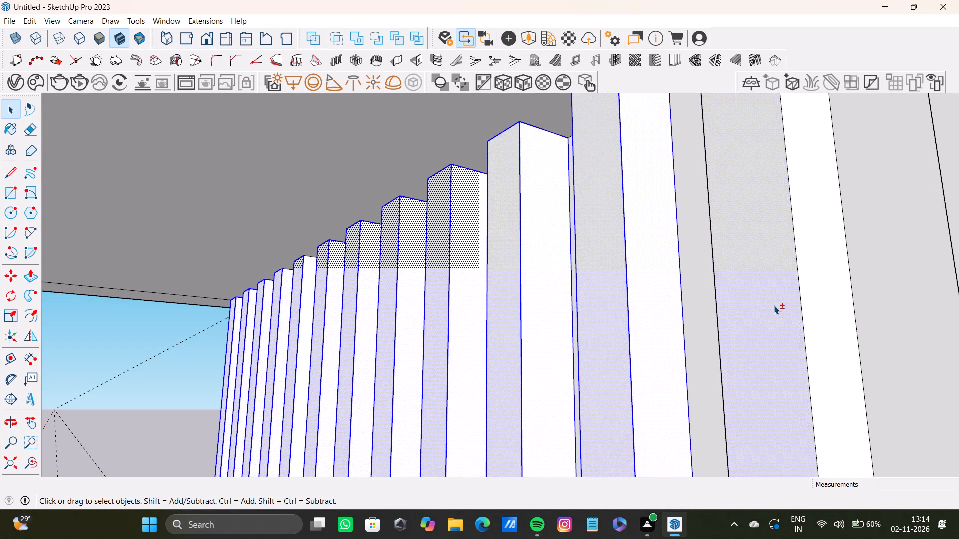
double_click(824, 306, "shift")
Extend the selection with the twelfth strip's remaining side and the thirteenth strip's front and nearer side faces.
scroll(679, 290, "down", 9, "shift")
middle_click_drag(478, 238, 759, 261)
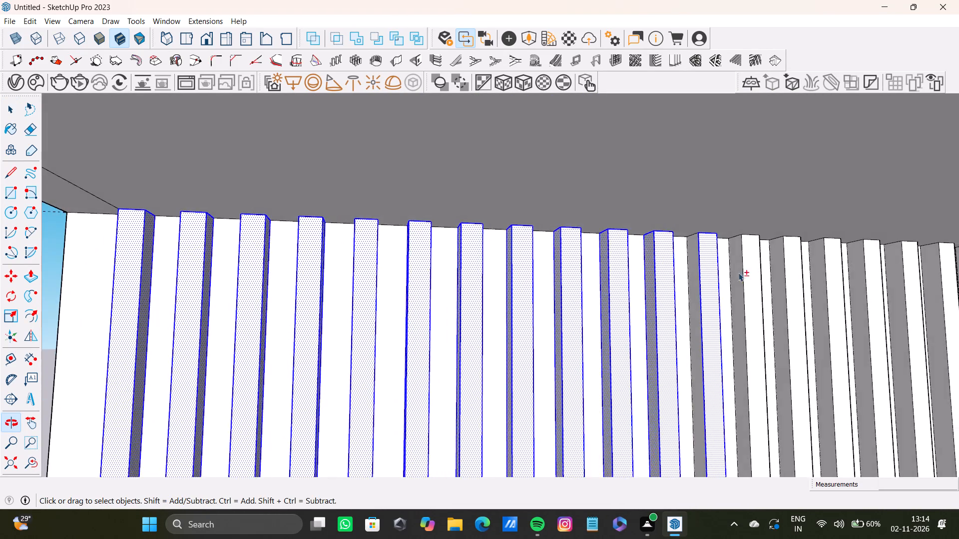
scroll(713, 278, "up", 7, "shift")
double_click(691, 279, "shift")
double_click(775, 287, "shift")
left_click(791, 302, "shift")
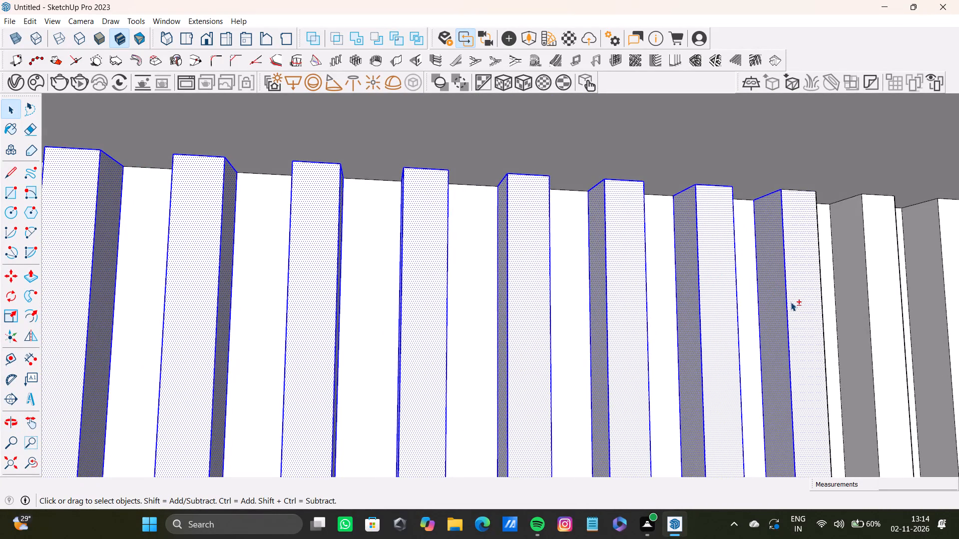
Add the thirteenth strip's remaining side and the fourteenth fluting strip's front and far side faces to the selection.
scroll(796, 292, "down", 5, "shift")
middle_click_drag(739, 266, 528, 190, "shift")
scroll(740, 241, "up", 3, "shift")
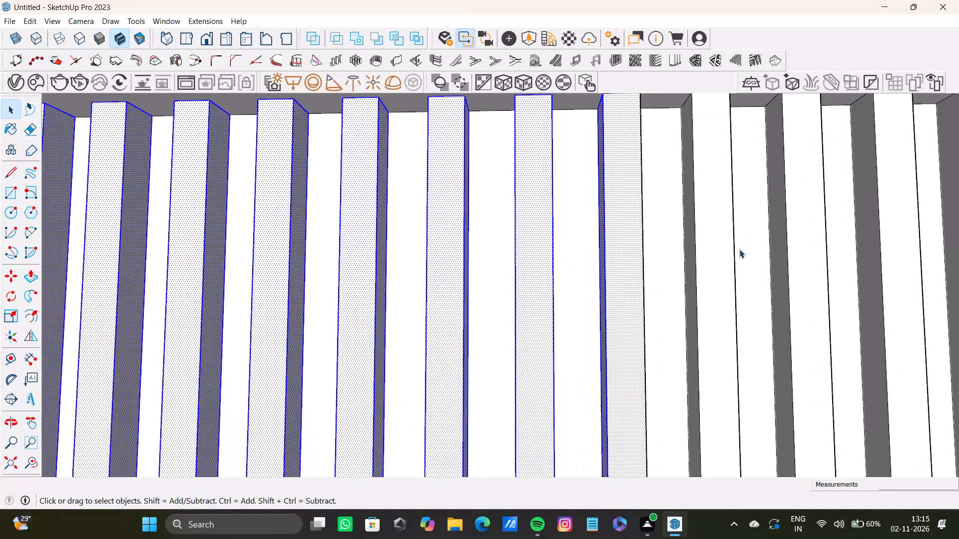
middle_click_drag(734, 249, 599, 250)
scroll(597, 251, "up", 4, "shift")
double_click(614, 260, "shift")
double_click(719, 304, "shift")
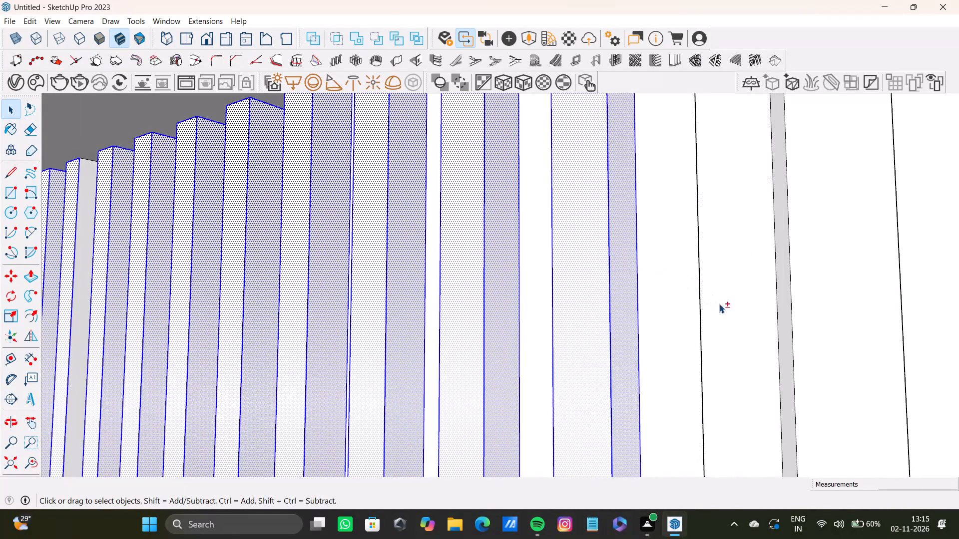
double_click(785, 327, "shift")
scroll(771, 327, "down", 6, "shift")
scroll(789, 323, "up", 9, "shift")
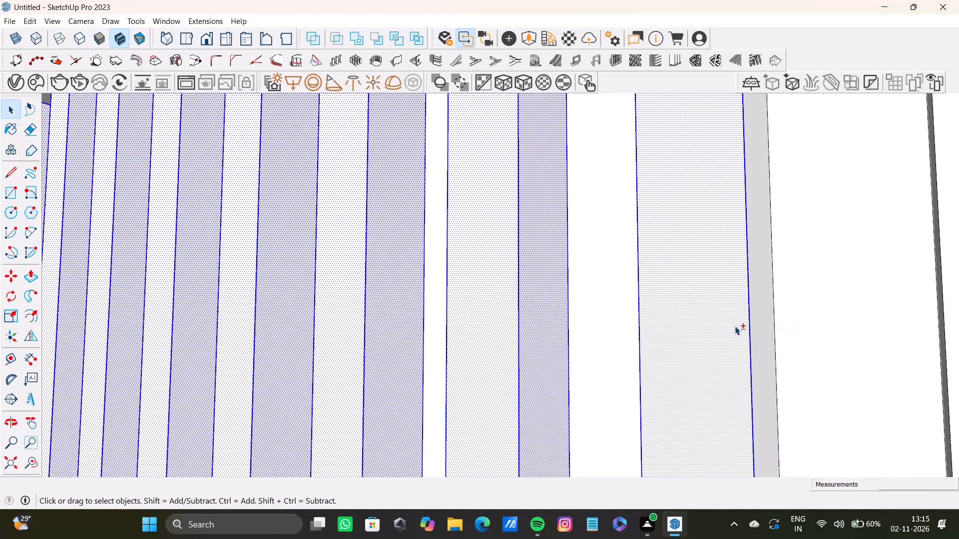
double_click(751, 332, "shift")
Complete the fourteenth fluting strip in the selection with its remaining side and its front face.
scroll(679, 324, "down", 17, "shift")
middle_click_drag(649, 303, 814, 254)
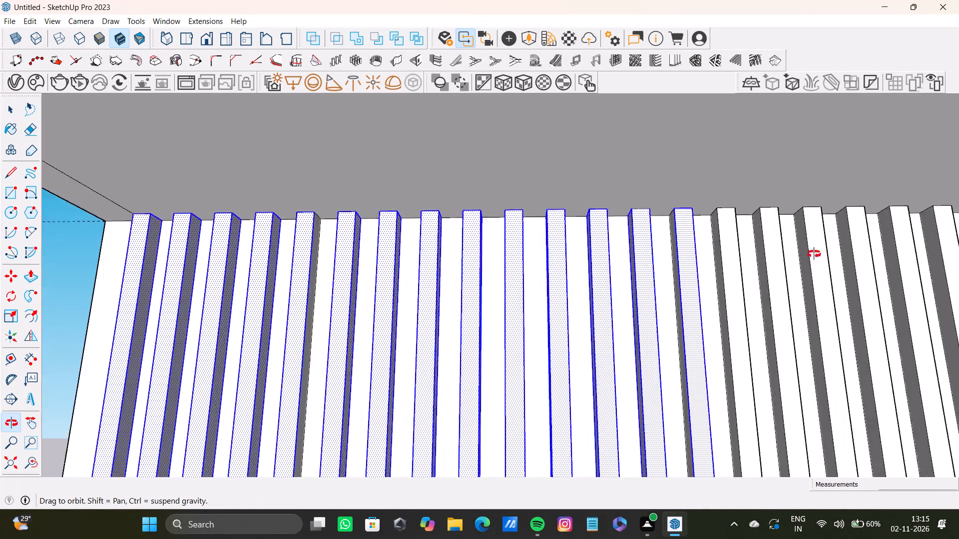
middle_click_drag(814, 254, 835, 250)
scroll(705, 282, "up", 14)
left_click(703, 230, "shift")
left_click(663, 192, "shift")
left_click_drag(663, 191, 667, 189, "shift")
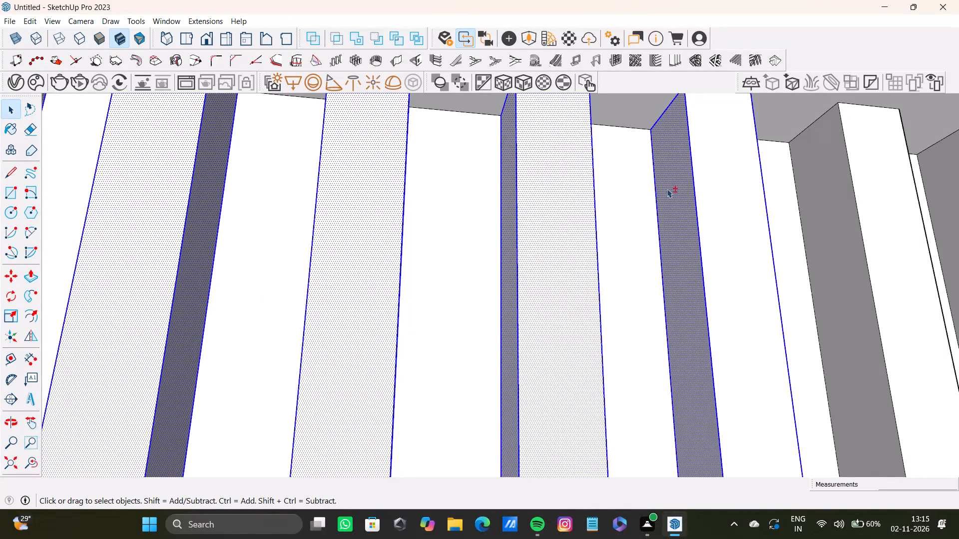
left_click_drag(667, 189, 668, 188, "shift")
double_click(710, 188, "shift")
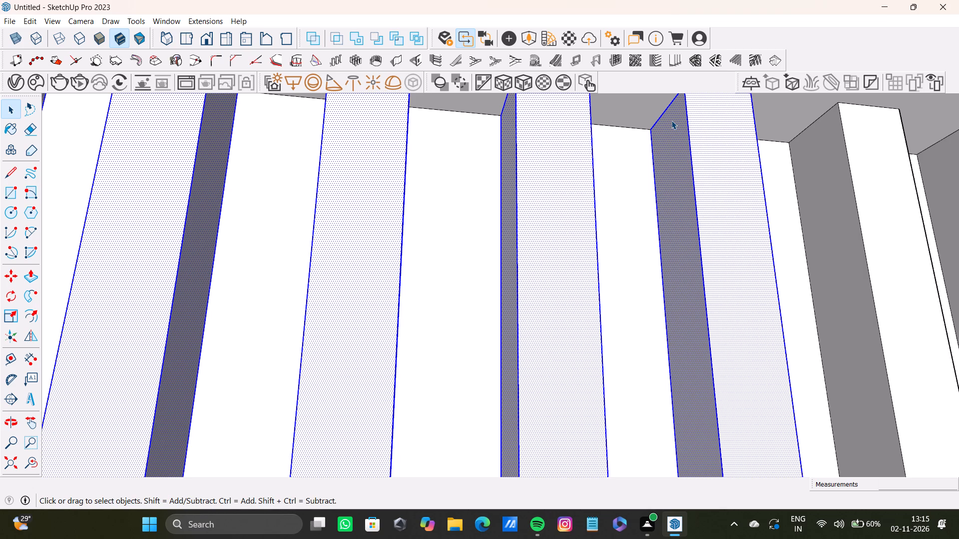
Add the front face and nearer side face of the fifteenth and sixteenth fluting strips to the selection.
scroll(672, 120, "down", 17)
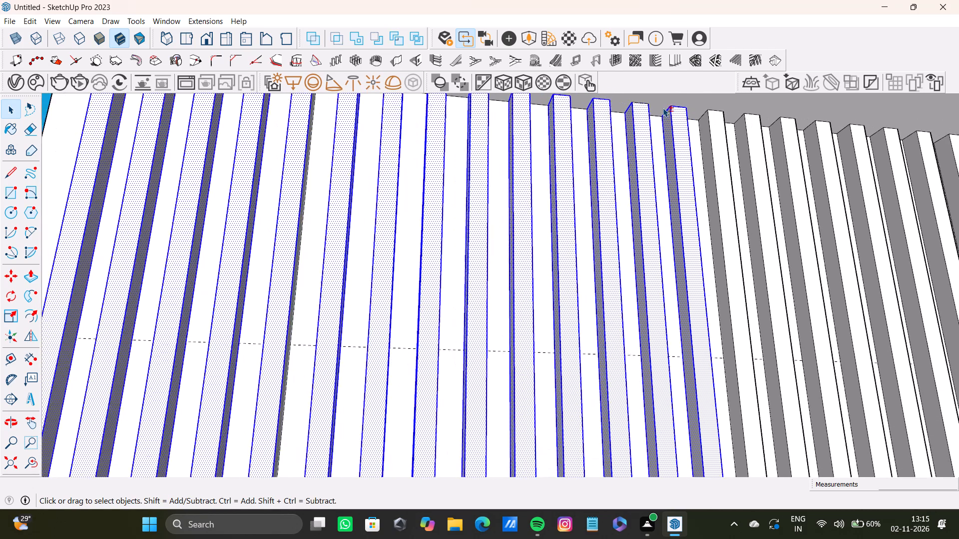
scroll(663, 108, "down", 2)
middle_click_drag(725, 130, 599, 181, "shift")
scroll(583, 175, "up", 8, "shift")
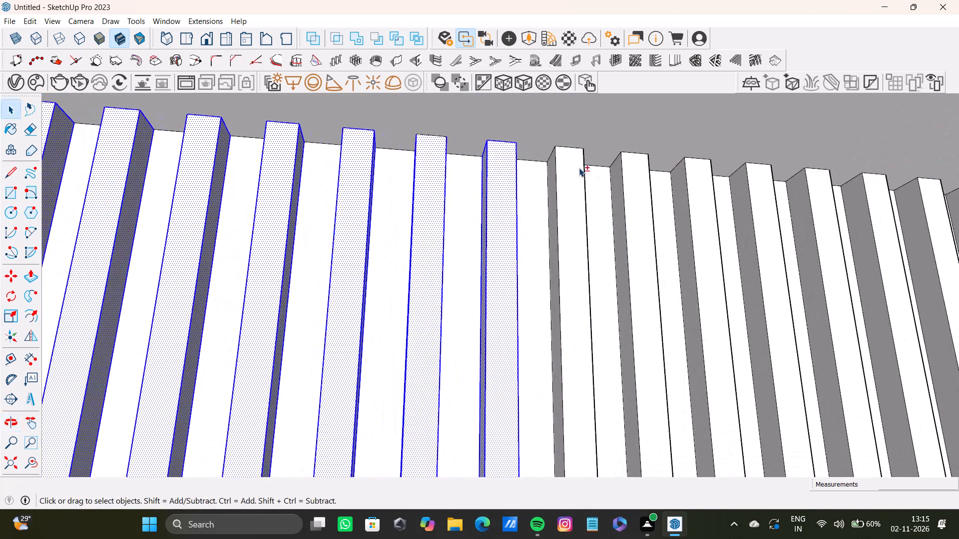
double_click(579, 168, "shift")
left_click(556, 191, "shift")
double_click(552, 189, "shift")
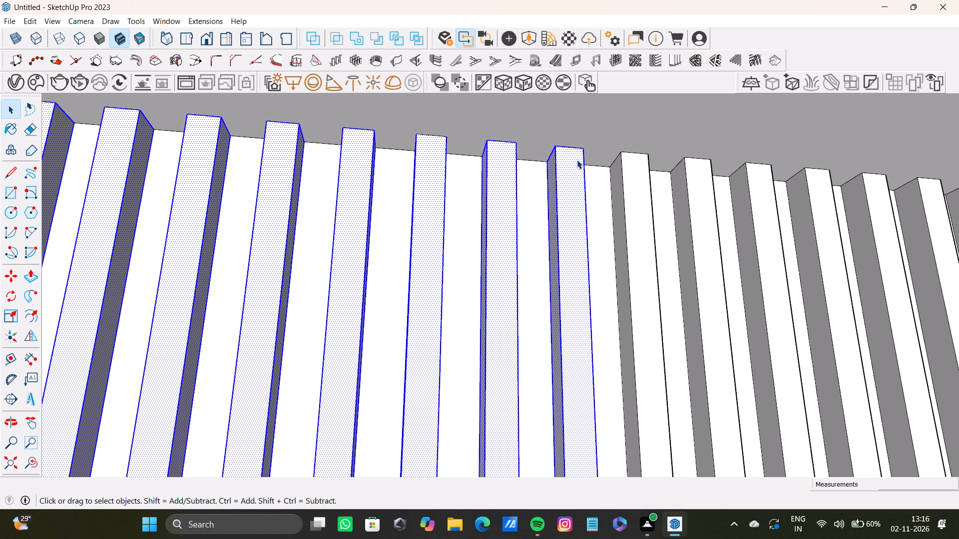
scroll(612, 125, "down", 8)
scroll(574, 183, "down", 4)
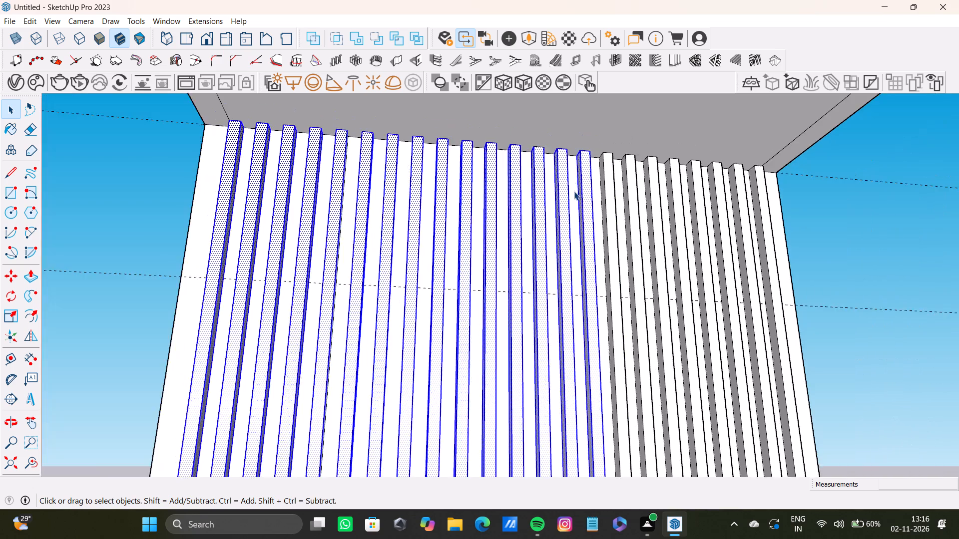
scroll(574, 191, "down", 5)
scroll(577, 207, "up", 20)
scroll(577, 207, "up", 2)
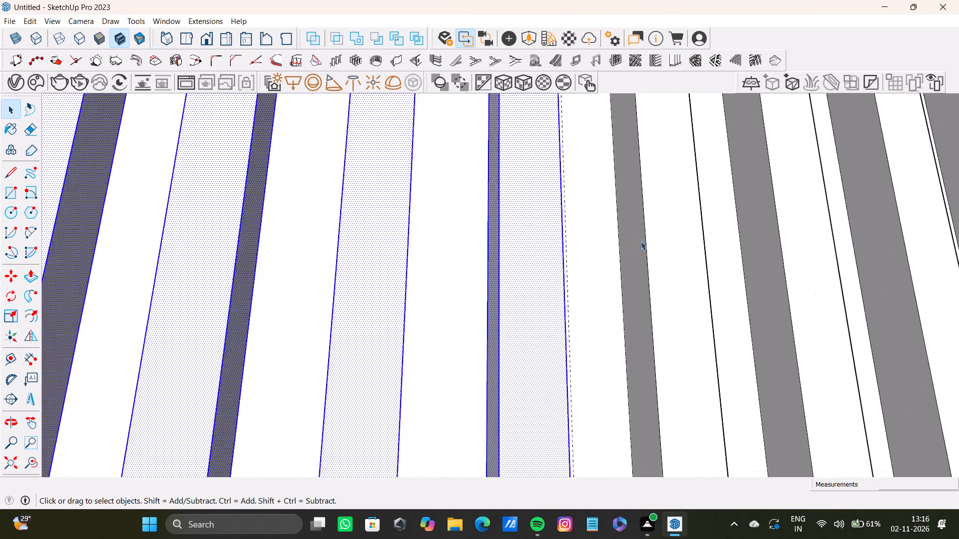
left_click(691, 273, "shift")
left_click_drag(690, 273, 678, 289, "shift")
double_click(642, 387, "shift")
Extend the selection with the front and far side faces of the seventeenth and eighteenth fluting strips.
scroll(651, 373, "down", 7, "shift")
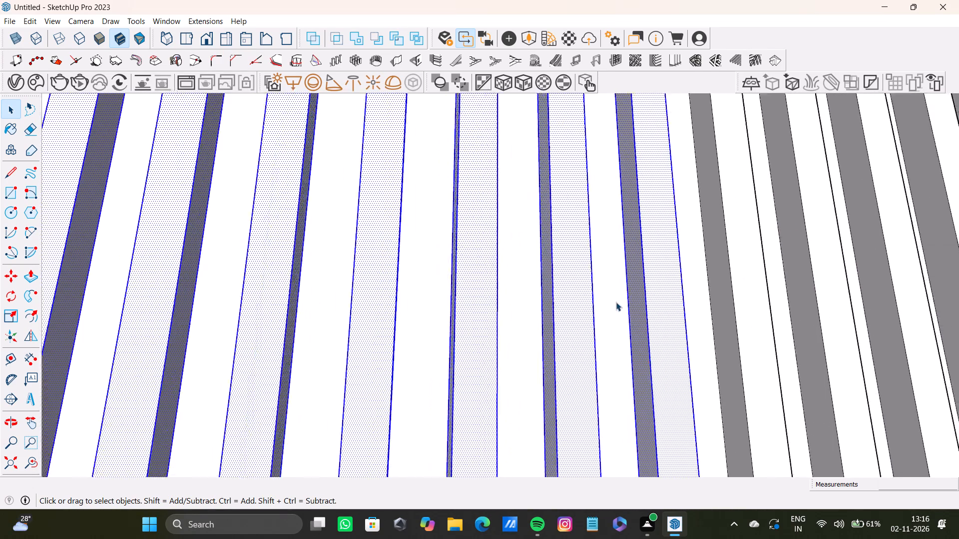
scroll(616, 302, "down", 2, "shift")
middle_click_drag(606, 294, 303, 291)
scroll(505, 328, "up", 9)
double_click(493, 324, "shift")
double_click(441, 404, "shift")
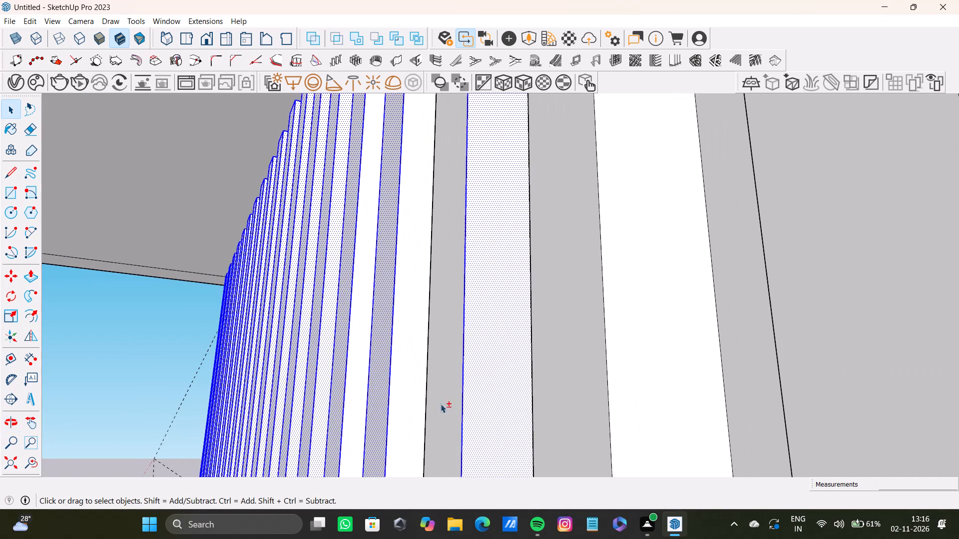
left_click(676, 407, "shift")
left_click_drag(676, 407, 667, 409, "shift")
double_click(581, 433, "shift")
Add the remaining side faces of the seventeenth and eighteenth fluting strips to the selection.
scroll(602, 394, "down", 4)
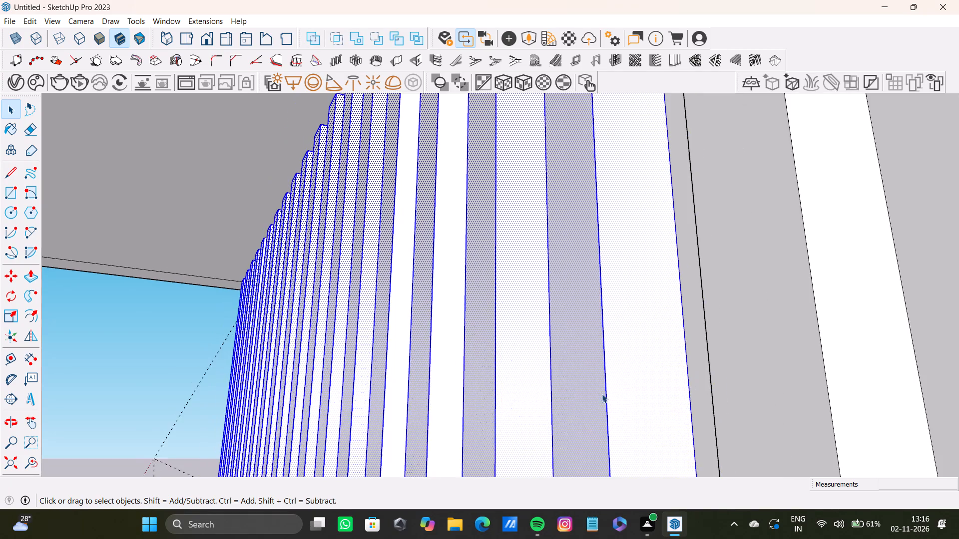
scroll(602, 394, "down", 9)
middle_click_drag(578, 414, 921, 402)
scroll(659, 403, "up", 8)
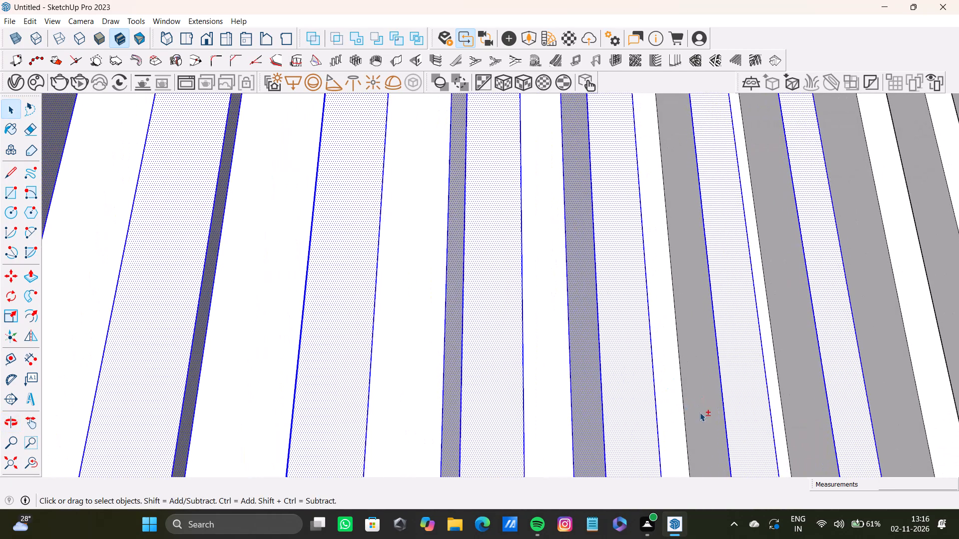
double_click(700, 412, "shift")
double_click(813, 448, "shift")
scroll(775, 402, "down", 14, "shift")
scroll(672, 317, "up", 1, "shift")
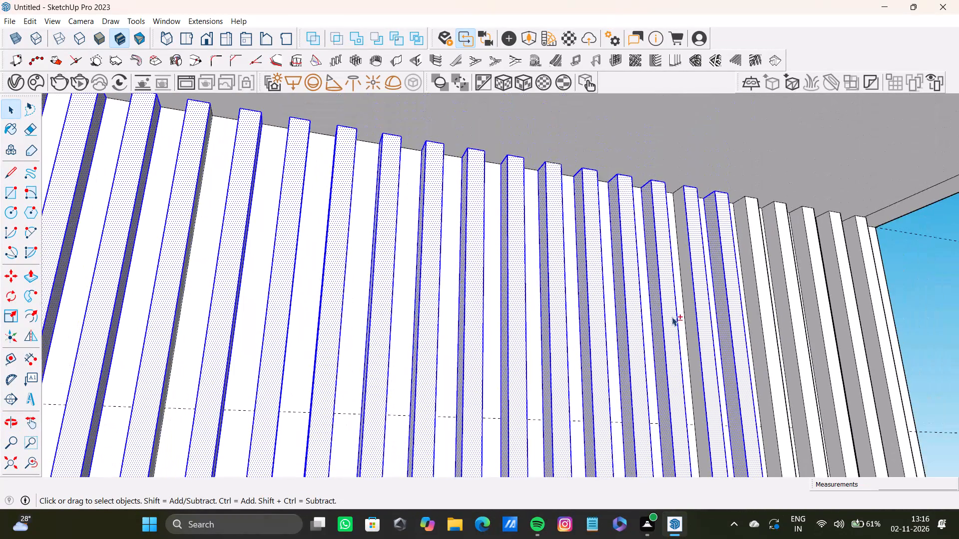
middle_click_drag(672, 317, 673, 299, "shift")
scroll(676, 303, "up", 11, "shift")
double_click(722, 330, "shift")
Add the still unselected far side faces of the fifteenth and sixteenth fluting strips, including the fifteenth's side edge.
scroll(607, 345, "down", 5, "shift")
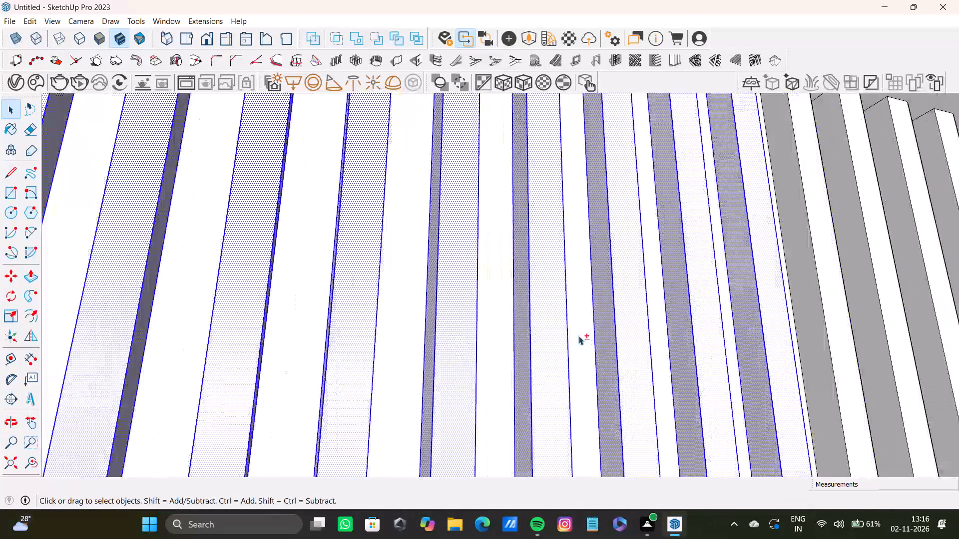
scroll(578, 336, "down", 9, "shift")
scroll(625, 343, "up", 1, "shift")
middle_click_drag(625, 342, 439, 354)
scroll(661, 327, "up", 16)
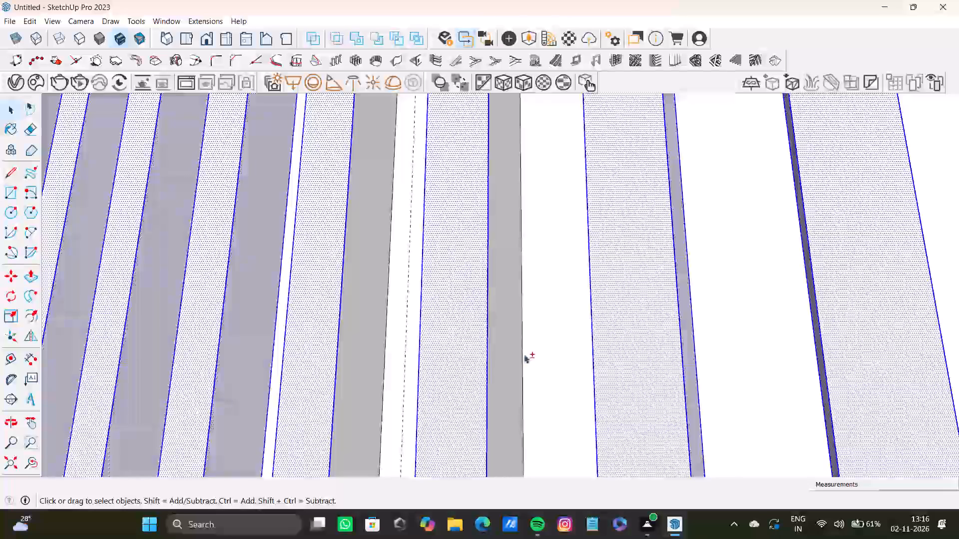
double_click(522, 363, "shift")
left_click(357, 354, "shift")
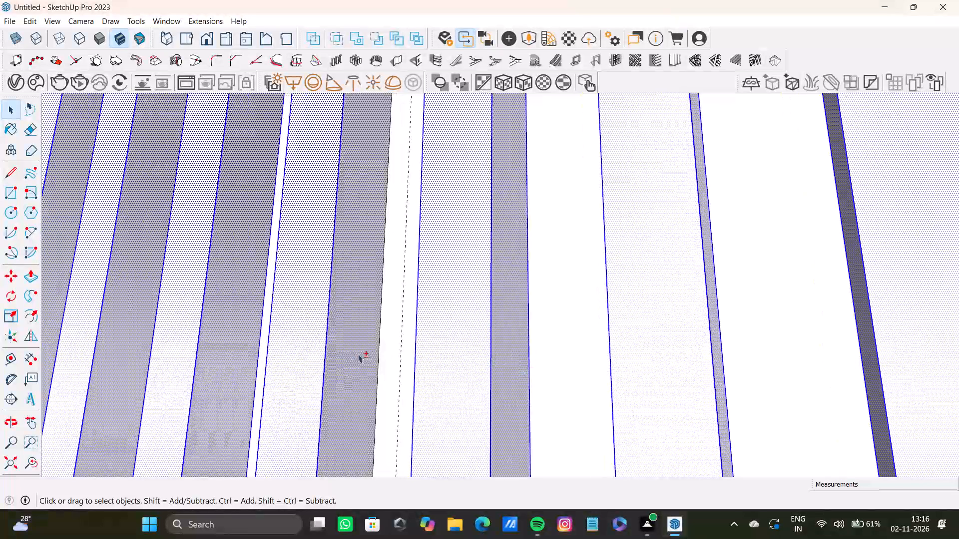
left_click(377, 379, "shift")
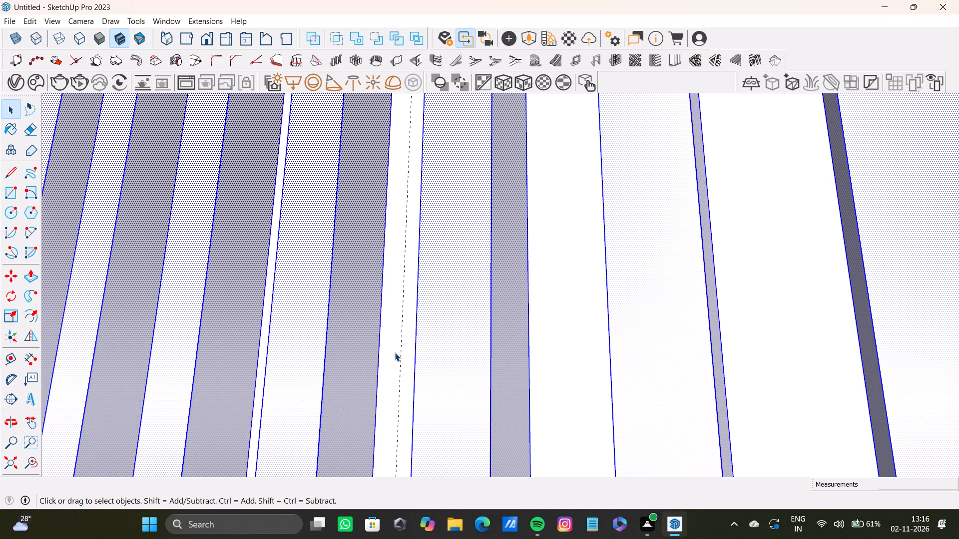
Extend the selection with the front face and both side faces of the nineteenth fluting strip.
scroll(421, 304, "down", 6)
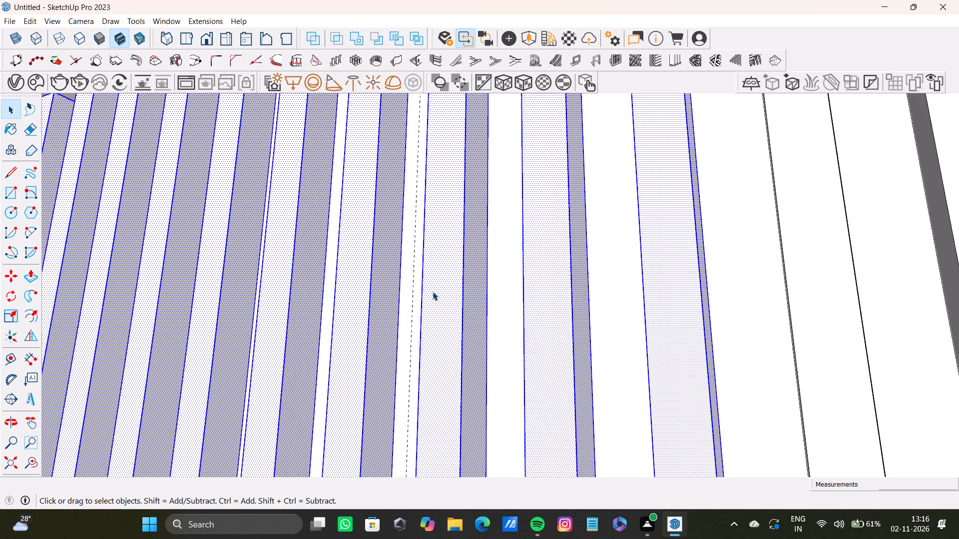
scroll(433, 291, "down", 1)
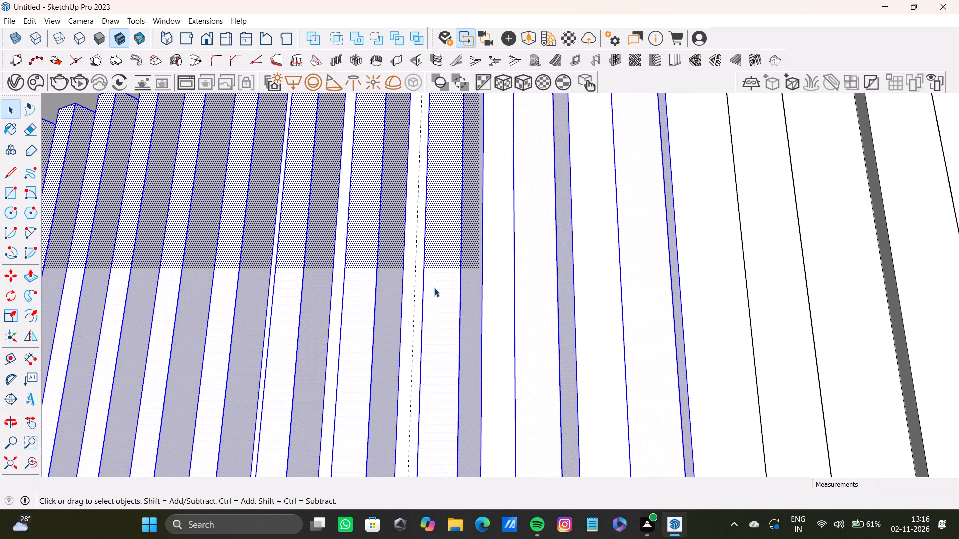
scroll(434, 288, "down", 13)
scroll(537, 292, "up", 6, "shift")
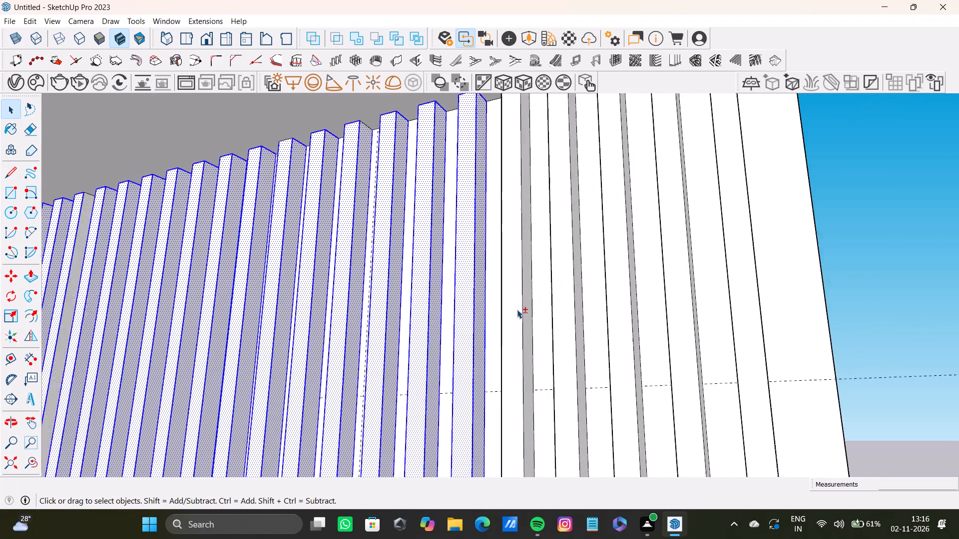
scroll(517, 309, "up", 10, "shift")
double_click(509, 411, "shift")
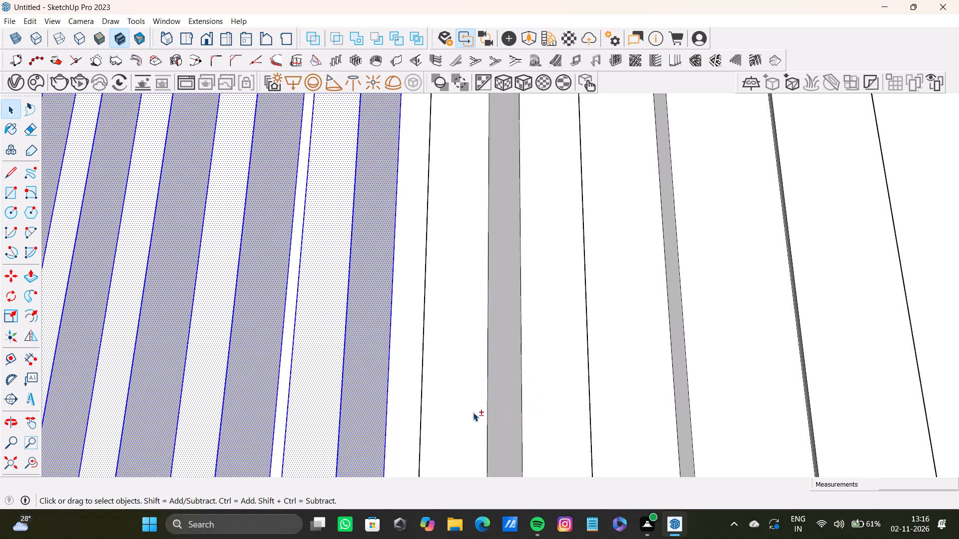
double_click(473, 412, "shift")
double_click(496, 413, "shift")
scroll(458, 387, "down", 10, "shift")
middle_click_drag(415, 335, 575, 335)
scroll(503, 358, "up", 2)
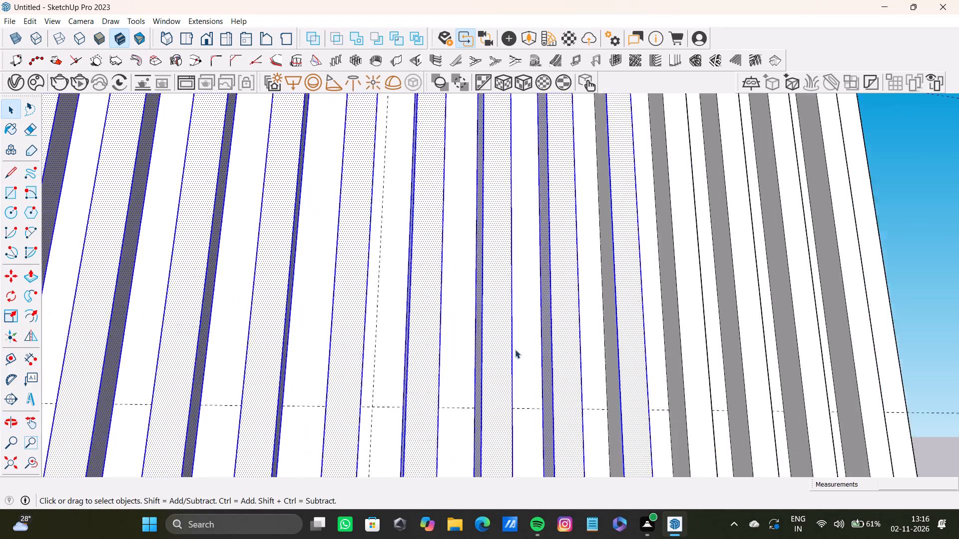
scroll(515, 349, "up", 12)
double_click(742, 364, "shift")
Extend the selection with the front face and both side faces of the twentieth fluting strip.
scroll(639, 352, "down", 17, "shift")
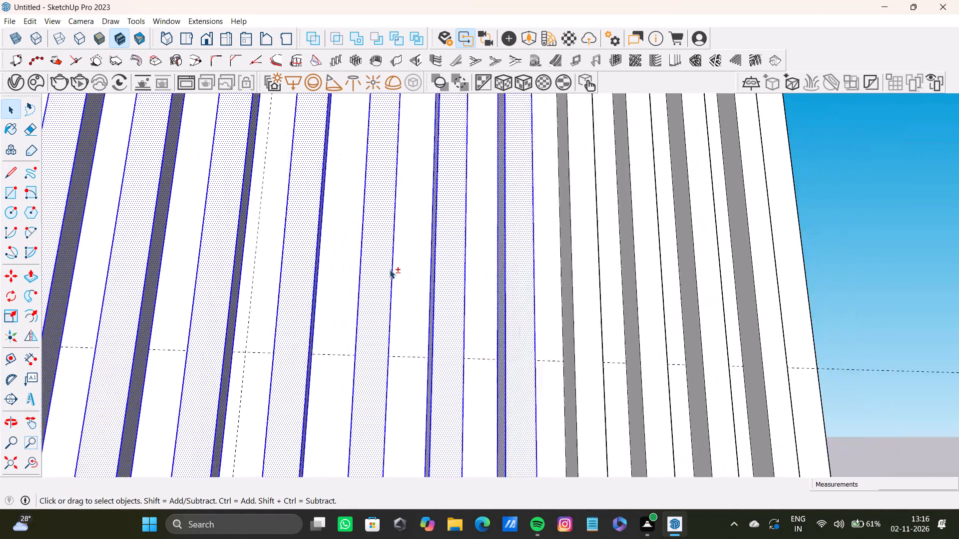
scroll(390, 269, "down", 6, "shift")
middle_click_drag(434, 282, 375, 298)
scroll(525, 323, "up", 13)
double_click(433, 330, "shift")
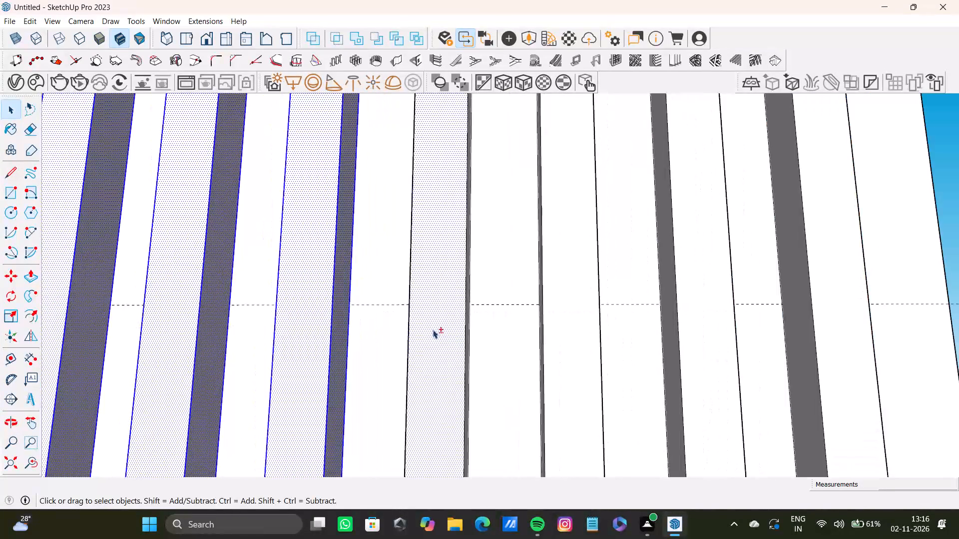
scroll(463, 335, "up", 1)
middle_click_drag(463, 334, 312, 328)
scroll(541, 360, "up", 4, "shift")
double_click(457, 363, "shift")
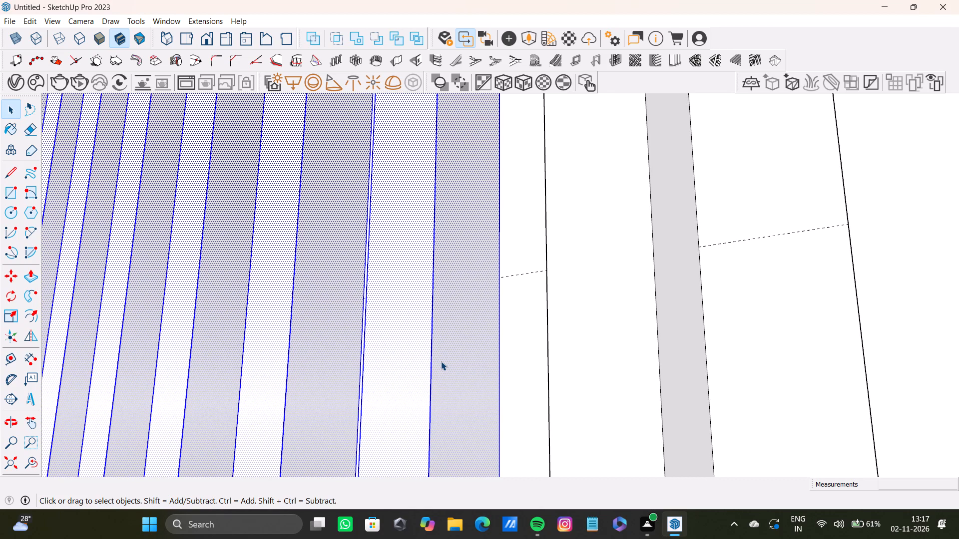
scroll(442, 361, "down", 8)
middle_click_drag(441, 356, 638, 360)
scroll(471, 341, "up", 9)
scroll(407, 344, "down", 12, "shift")
middle_click_drag(298, 348, 491, 370)
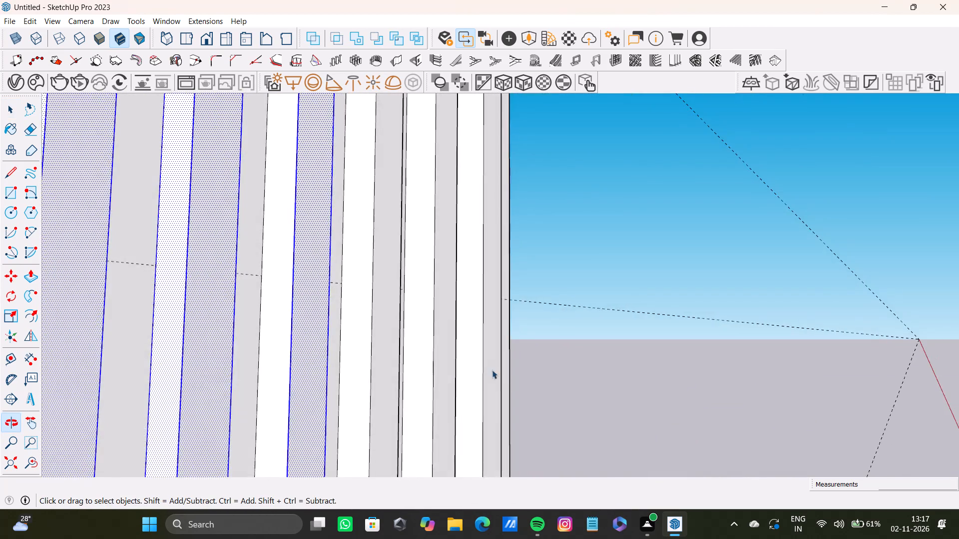
scroll(351, 353, "up", 4, "shift")
double_click(231, 347, "shift")
Add the front face and both side faces of the twenty-first fluting strip to the selection.
double_click(365, 371, "shift")
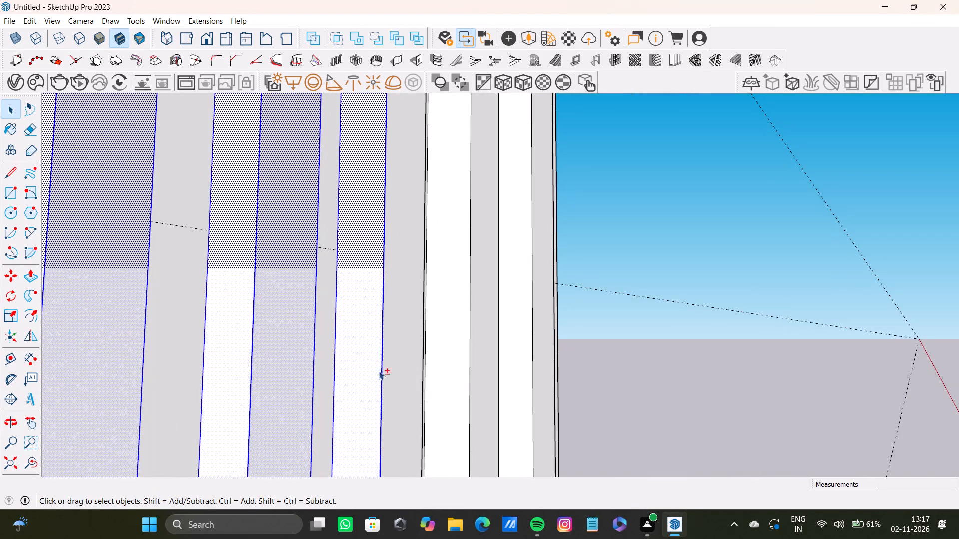
double_click(390, 376, "shift")
scroll(390, 376, "down", 4)
middle_click_drag(390, 368, 81, 366)
scroll(369, 335, "up", 8)
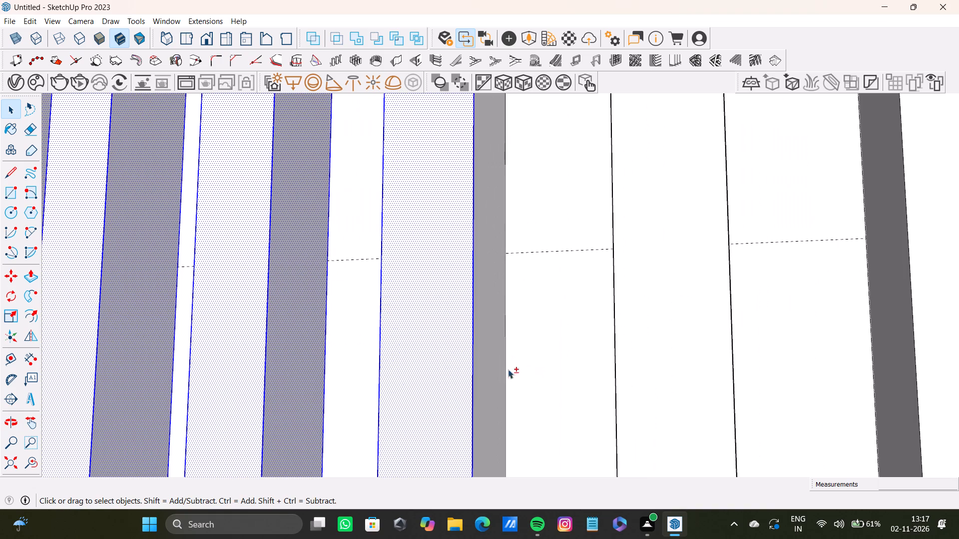
double_click(500, 373, "shift")
Add the front face and both side faces of the second-to-last fluting strip to the selection.
double_click(654, 378, "shift")
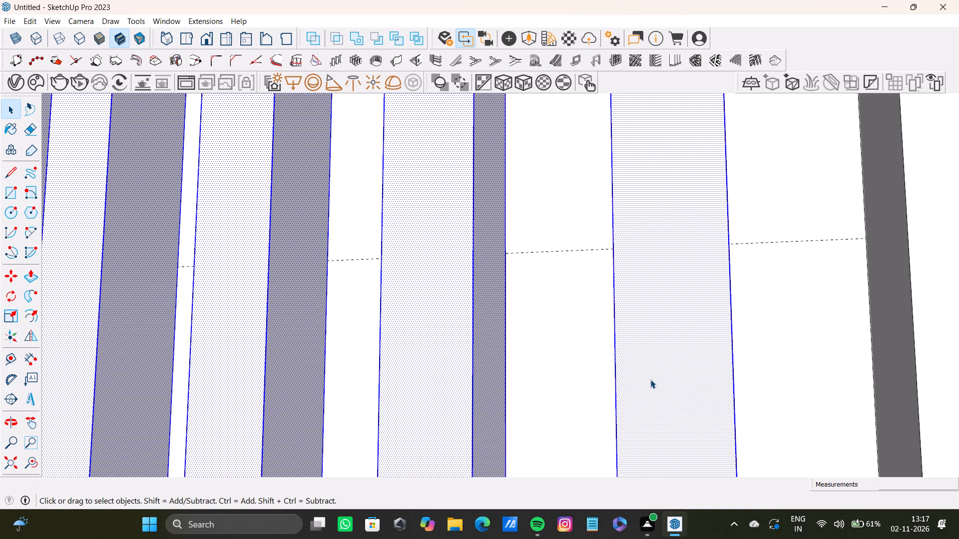
scroll(650, 379, "down", 7)
middle_click_drag(648, 366, 460, 349, "shift")
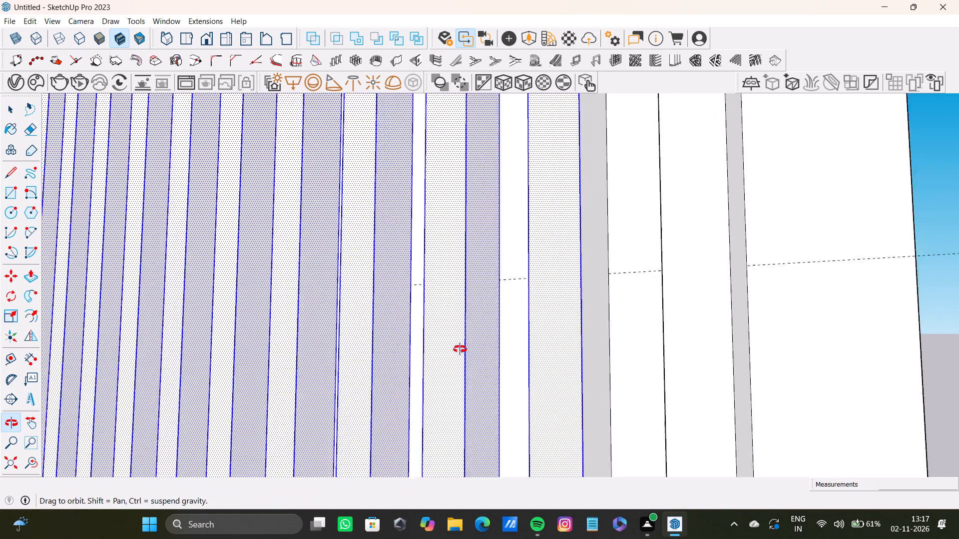
middle_click_drag(460, 349, 459, 350, "shift")
scroll(537, 351, "up", 4, "shift")
double_click(608, 347, "shift")
double_click(628, 350, "shift")
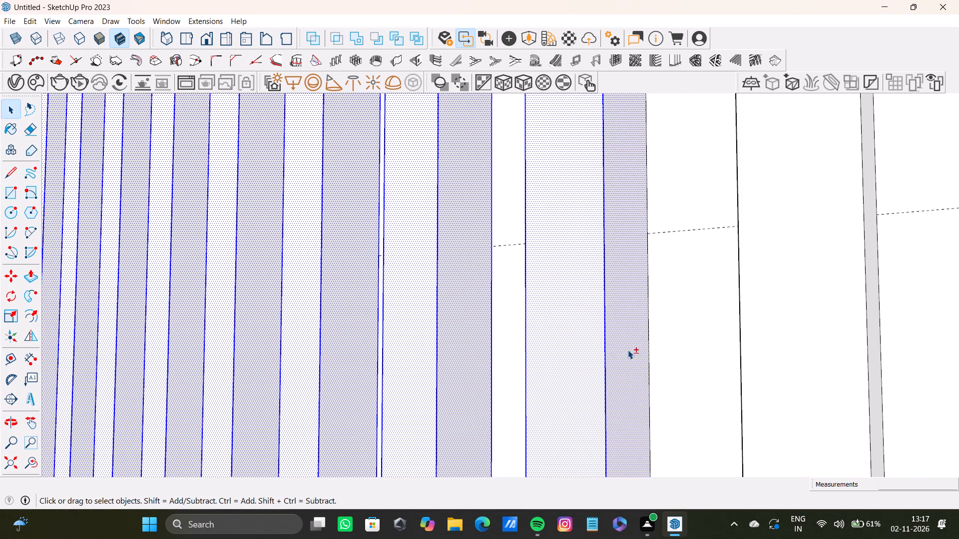
scroll(492, 340, "down", 9)
middle_click_drag(464, 342, 751, 338)
scroll(550, 344, "up", 9)
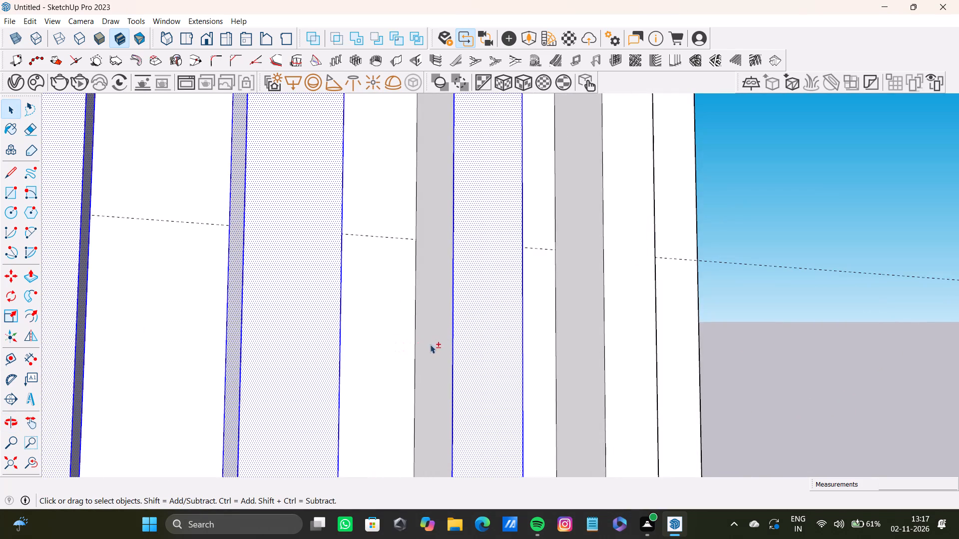
double_click(430, 344, "shift")
Complete the fluting selection with the front face and both side faces of the last strip.
double_click(598, 352, "shift")
double_click(624, 363, "shift")
scroll(619, 363, "down", 4)
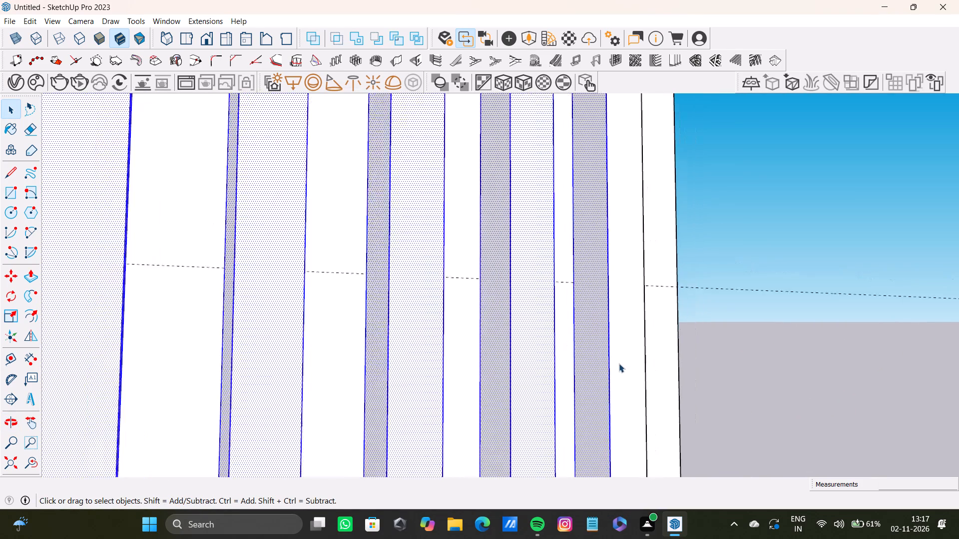
scroll(619, 363, "down", 4)
double_click(625, 361, "shift")
middle_click_drag(634, 358, 375, 342)
scroll(665, 336, "up", 7, "shift")
double_click(644, 336, "shift")
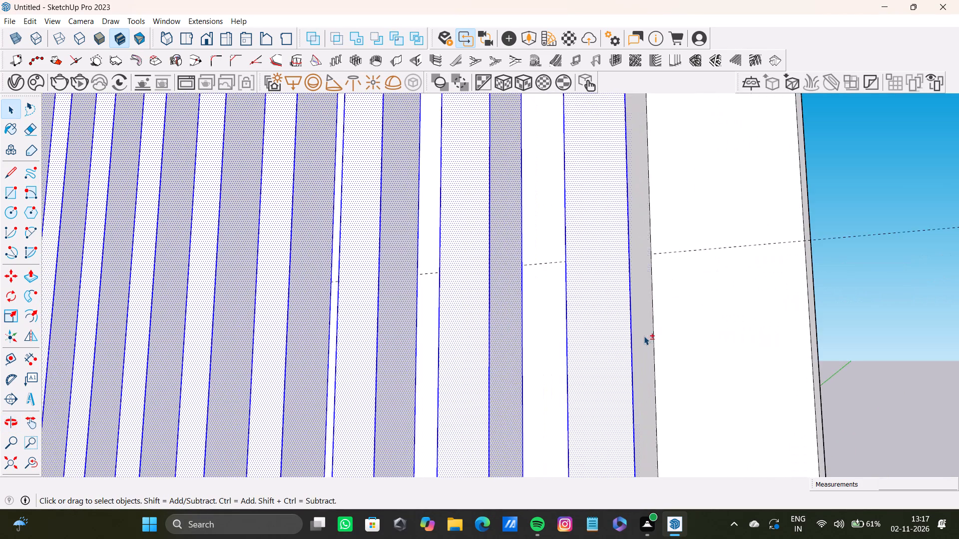
Inspect the fluting selection across the whole back panel, viewing the full unit from its side and front.
scroll(268, 320, "down", 17, "shift")
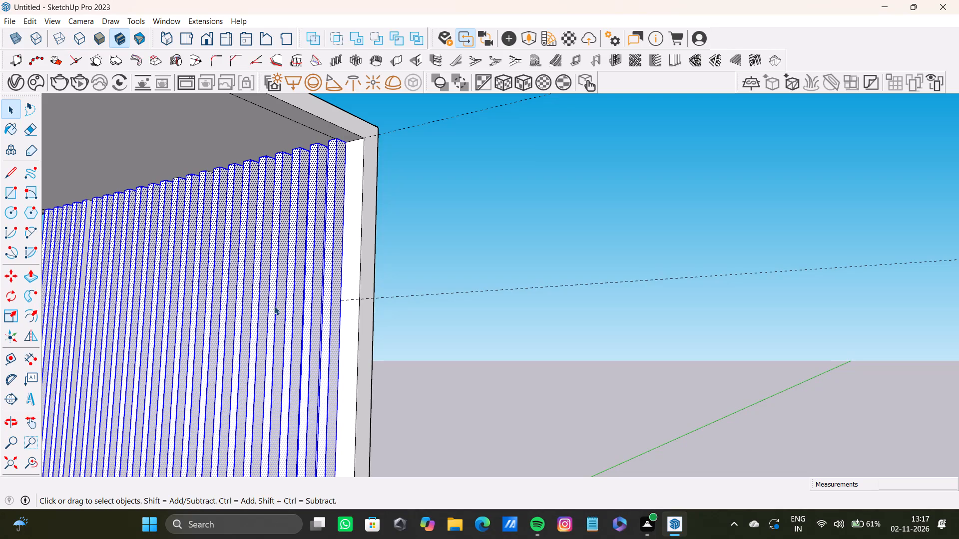
scroll(270, 306, "down", 9)
middle_click_drag(239, 301, 373, 229, "shift")
scroll(332, 287, "down", 3)
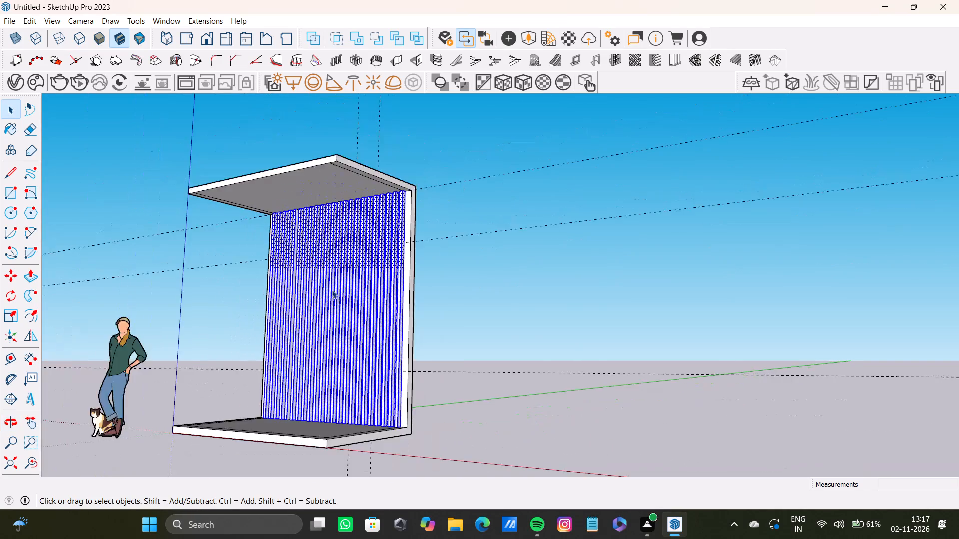
scroll(332, 290, "down", 5)
middle_click_drag(336, 301, 512, 418)
middle_click_drag(512, 416, 634, 358)
middle_click_drag(575, 347, 487, 345)
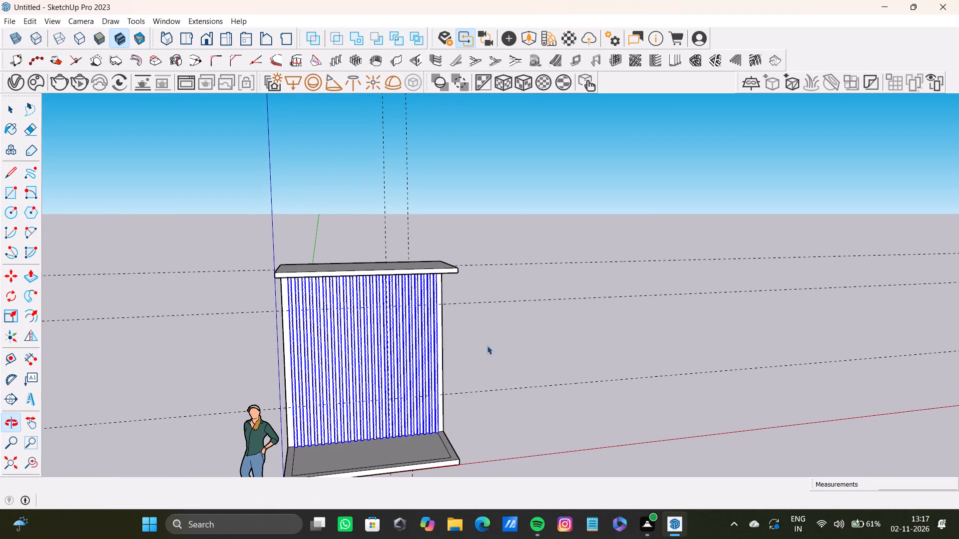
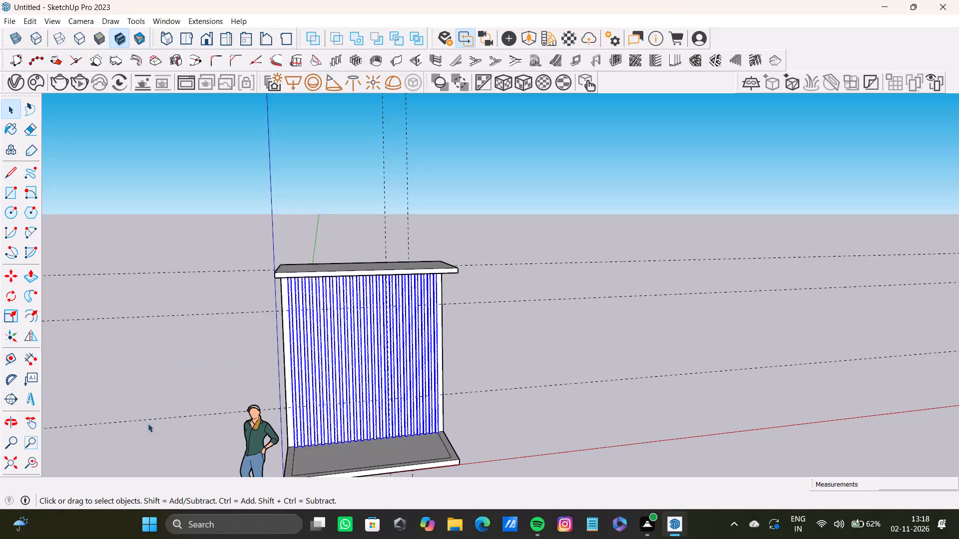
Group the selected faces of all the fluting strips on the back panel.
scroll(319, 336, "up", 15)
scroll(296, 282, "up", 6)
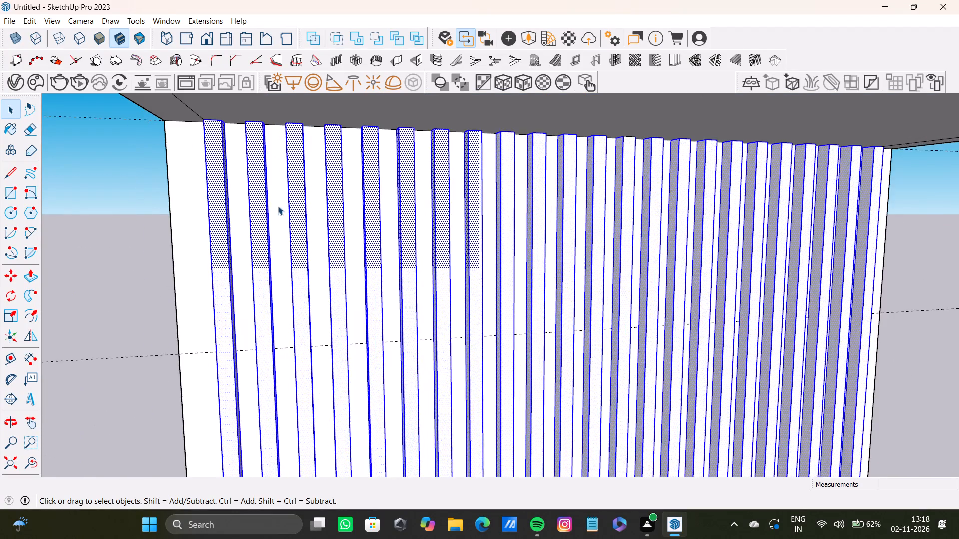
scroll(278, 206, "up", 1)
scroll(265, 193, "down", 14)
middle_click_drag(266, 216, 558, 200)
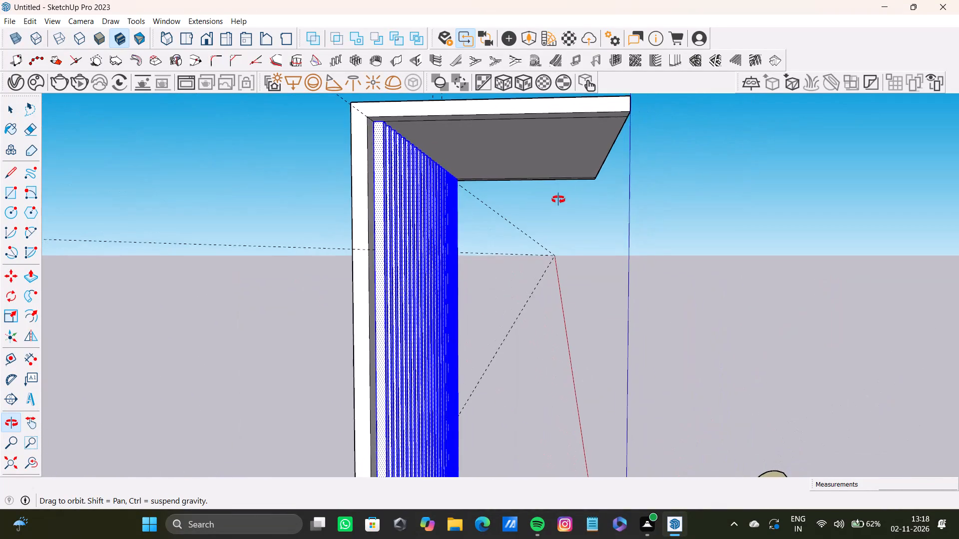
middle_click_drag(558, 200, 273, 162)
scroll(431, 264, "down", 9)
middle_click_drag(427, 260, 111, 300)
scroll(466, 294, "up", 4)
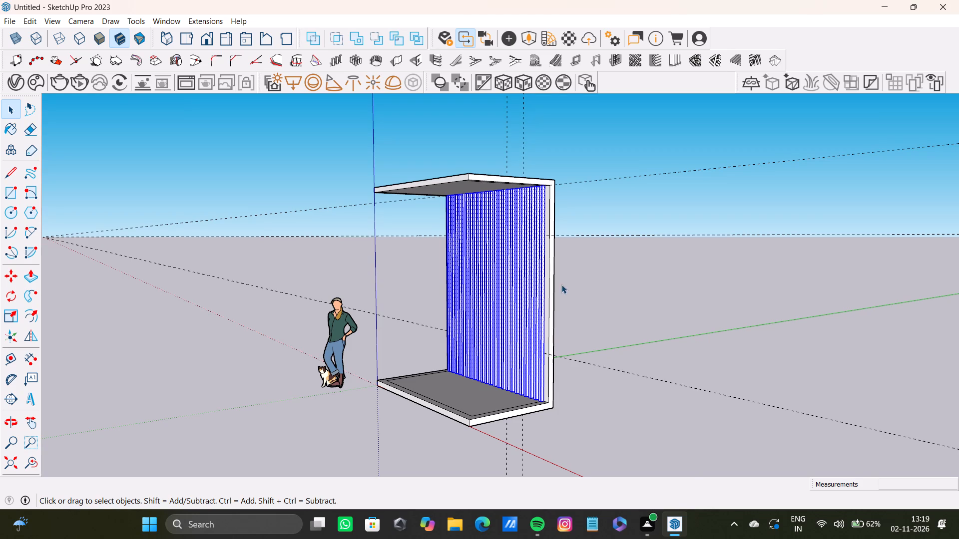
scroll(510, 289, "up", 12)
scroll(547, 332, "up", 13)
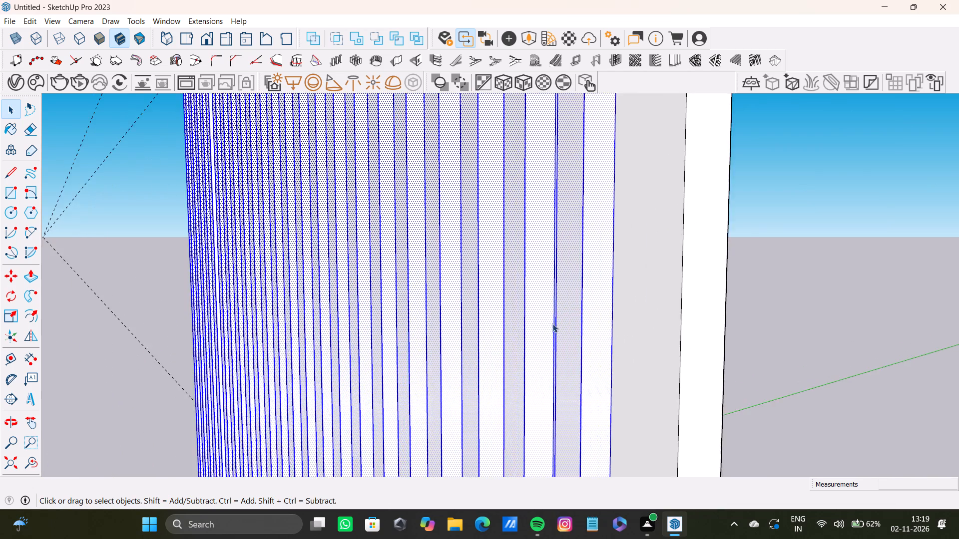
scroll(552, 323, "up", 2)
right_click(579, 327)
left_click(649, 197)
key("space")
Inspect the grouped fluting from the front and the side of the unit, and clear the selection.
scroll(437, 242, "down", 2)
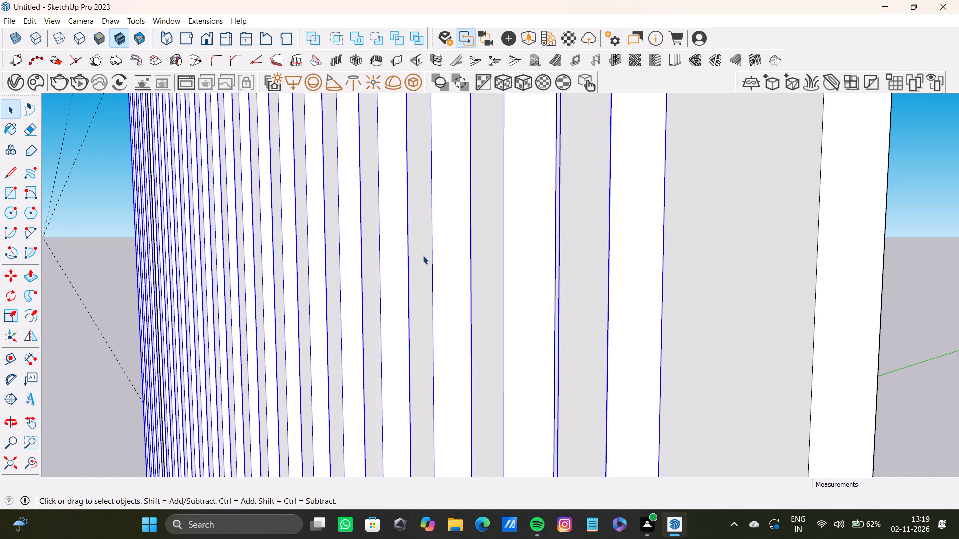
scroll(423, 255, "down", 20)
scroll(423, 255, "down", 2)
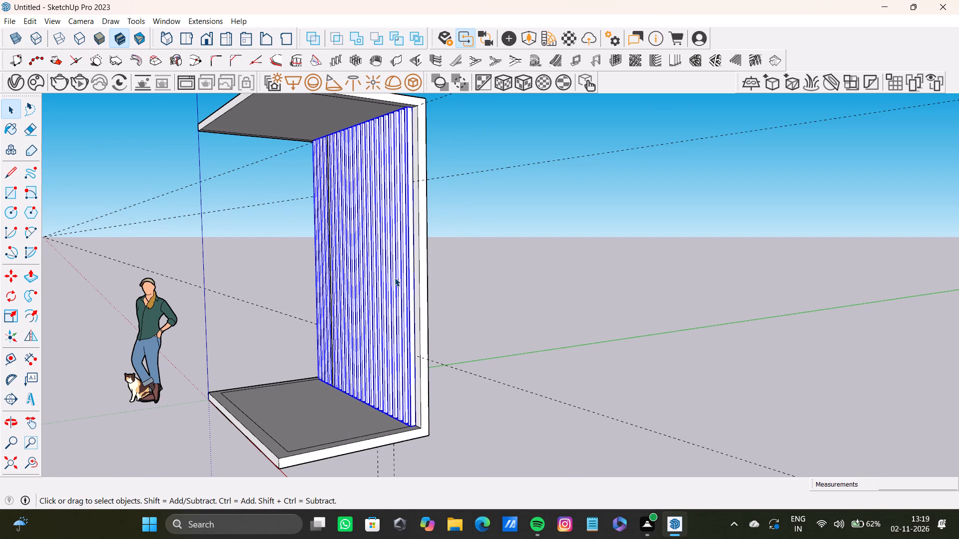
scroll(395, 277, "down", 7)
middle_click_drag(392, 278, 658, 267)
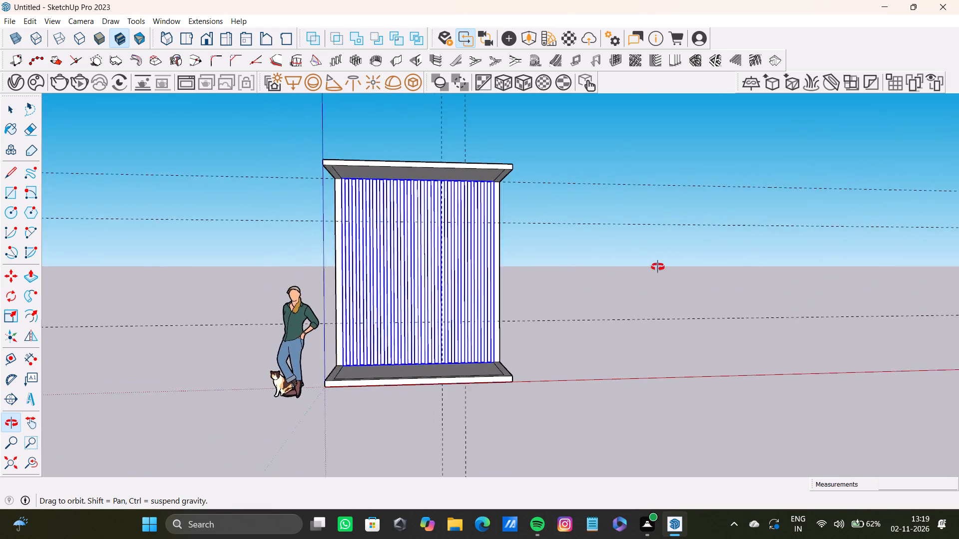
middle_click_drag(658, 267, 776, 275)
scroll(776, 275, "down", 1)
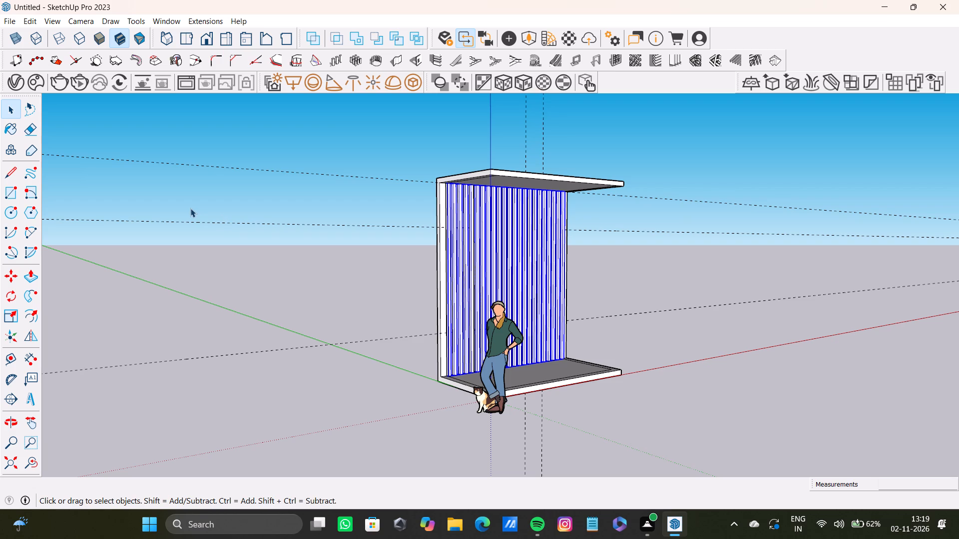
scroll(200, 217, "down", 6)
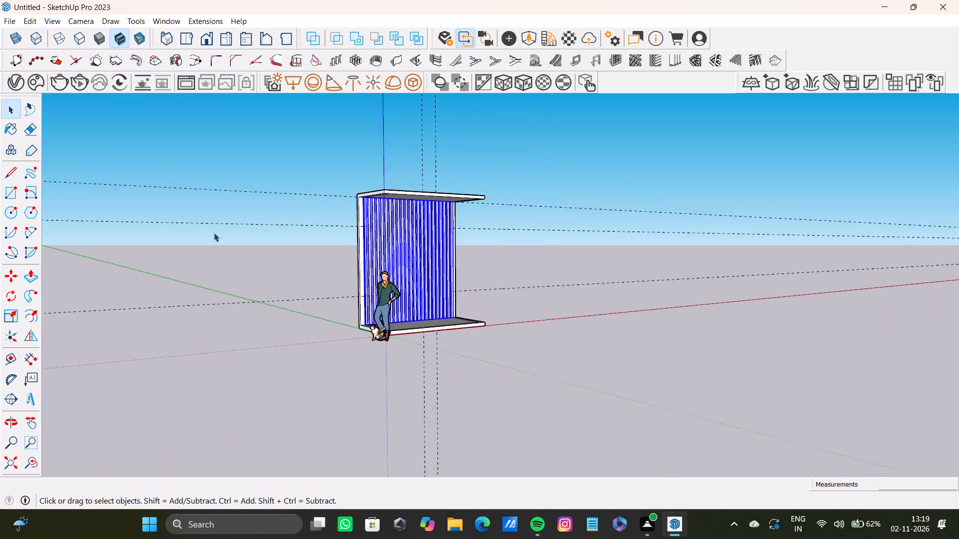
scroll(214, 233, "up", 14)
middle_click_drag(460, 258, 382, 279)
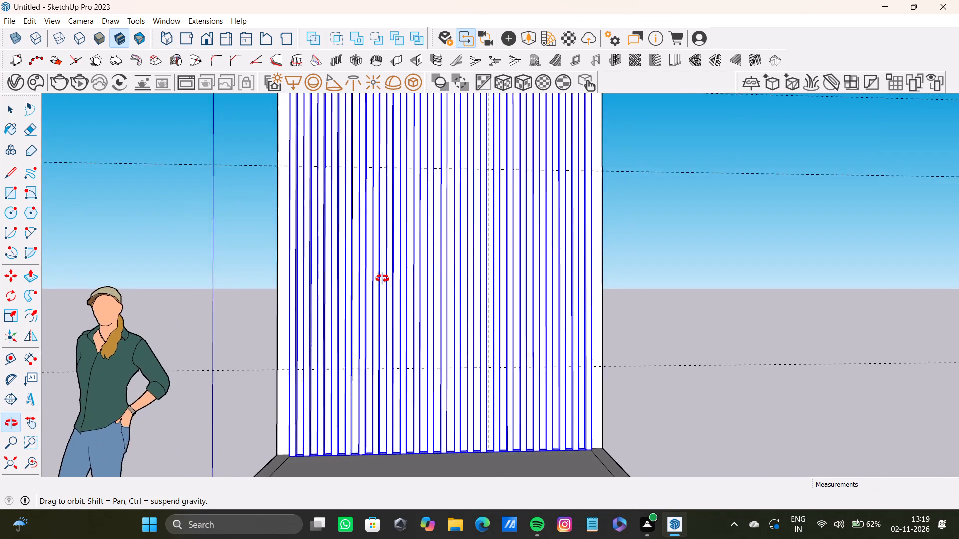
middle_click_drag(382, 279, 369, 283)
left_click(229, 136)
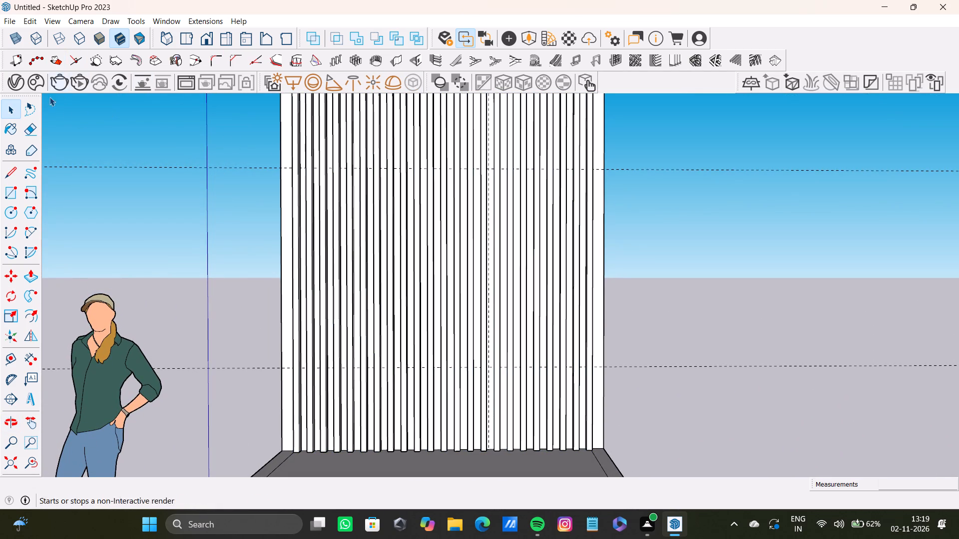
Place a horizontal guide across the back panel about 2' 6 7/16" below the top of the fluting.
left_click(8, 360)
scroll(397, 217, "up", 9)
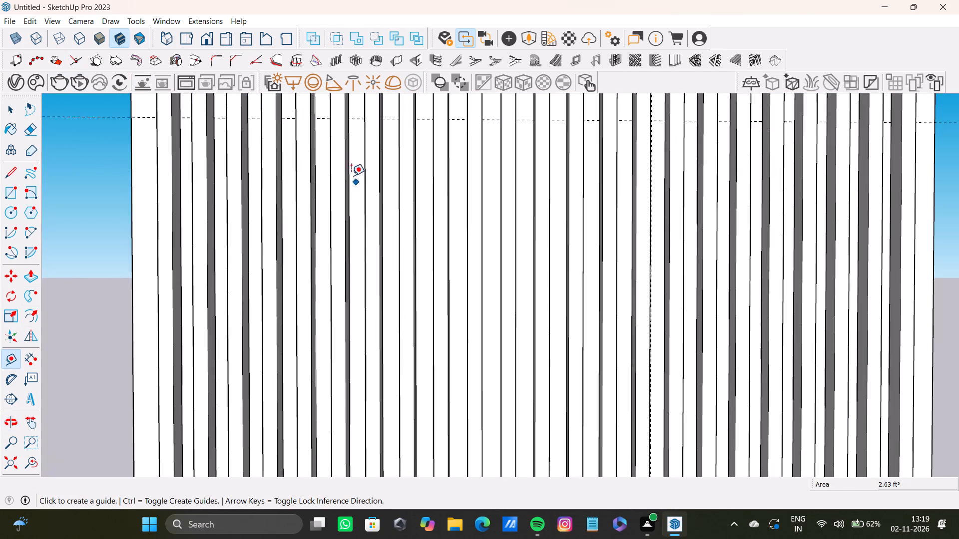
scroll(328, 166, "down", 9)
middle_click_drag(328, 164, 571, 307, "shift")
scroll(300, 158, "up", 2)
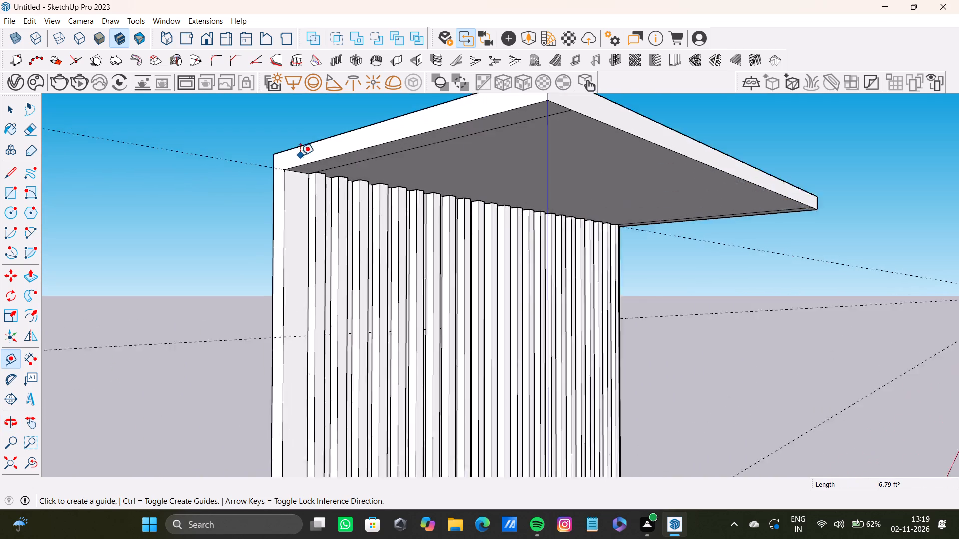
scroll(300, 155, "up", 9)
left_click(329, 176)
scroll(343, 269, "down", 5)
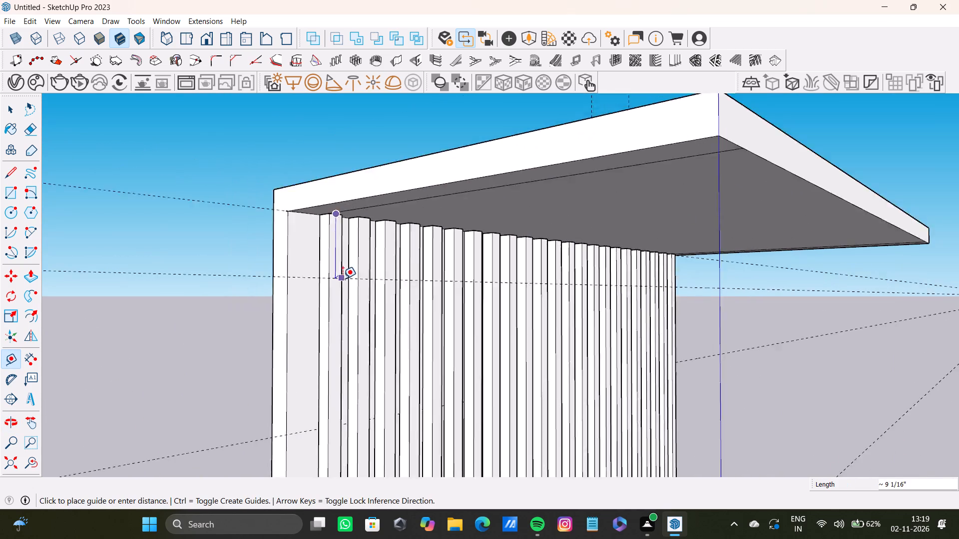
scroll(343, 278, "down", 4)
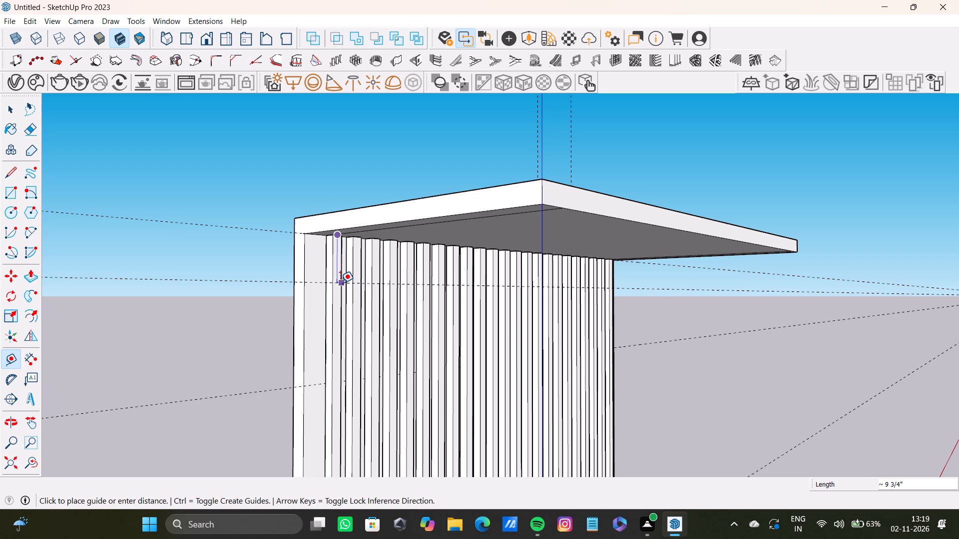
scroll(340, 283, "down", 9)
middle_click_drag(341, 298, 357, 187, "shift")
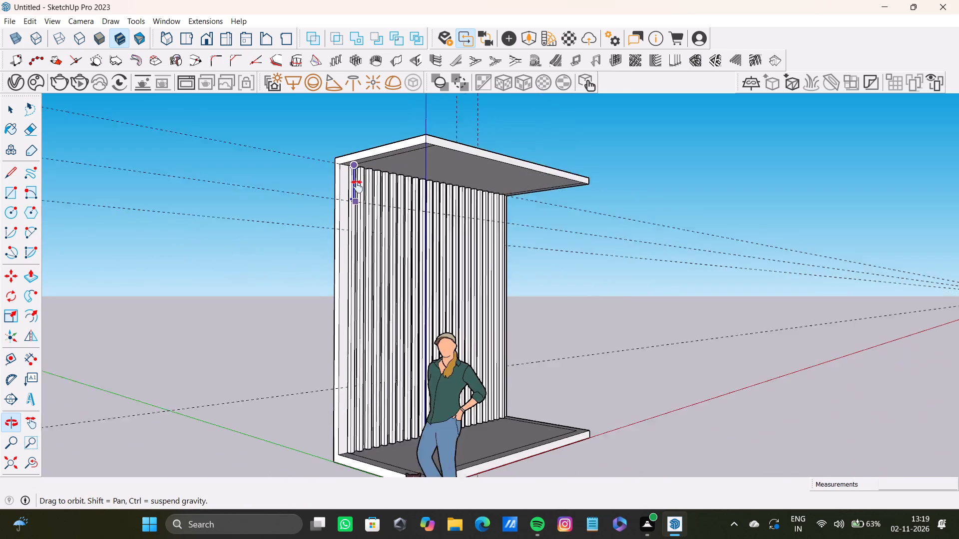
middle_click_drag(357, 187, 351, 217, "shift")
scroll(356, 230, "up", 11)
left_click(336, 215)
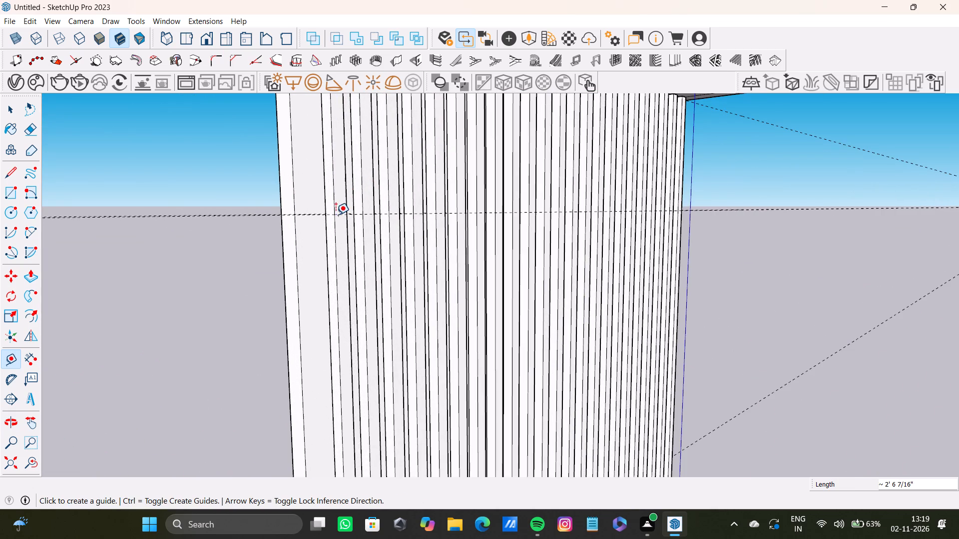
Place a second horizontal guide about 6' 11/16" below the first one, near the bottom of the fluting.
scroll(370, 253, "down", 4)
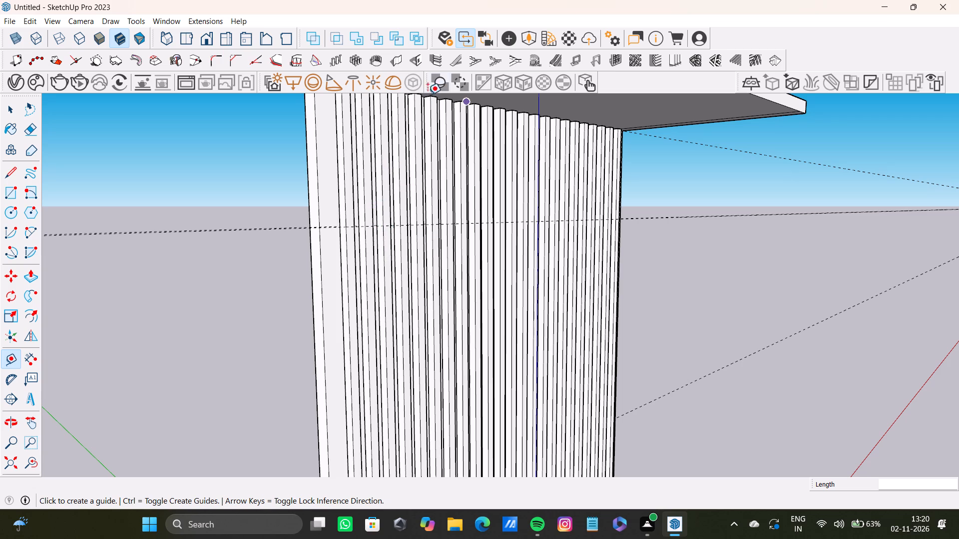
scroll(349, 238, "up", 17)
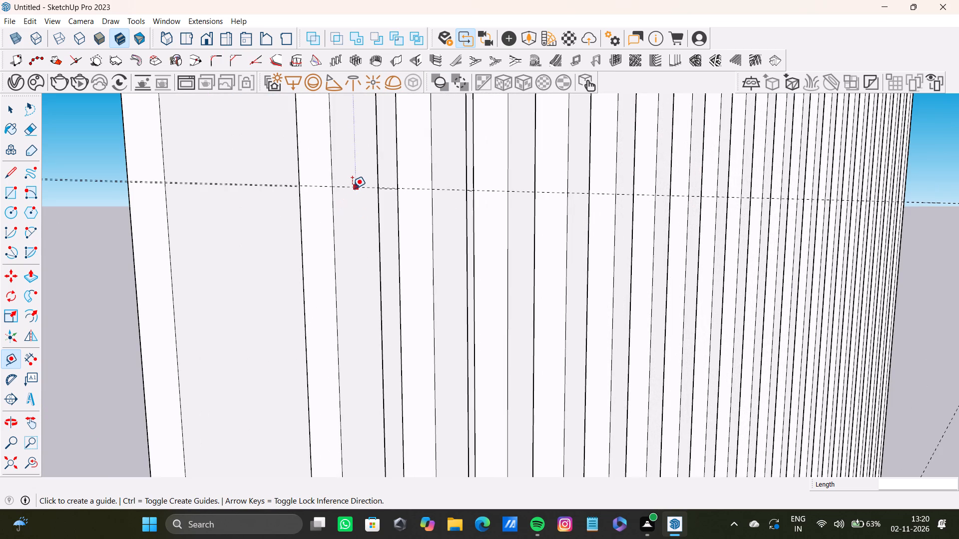
left_click(352, 188)
scroll(352, 292, "down", 10)
key("space")
key("t")
scroll(335, 246, "up", 2)
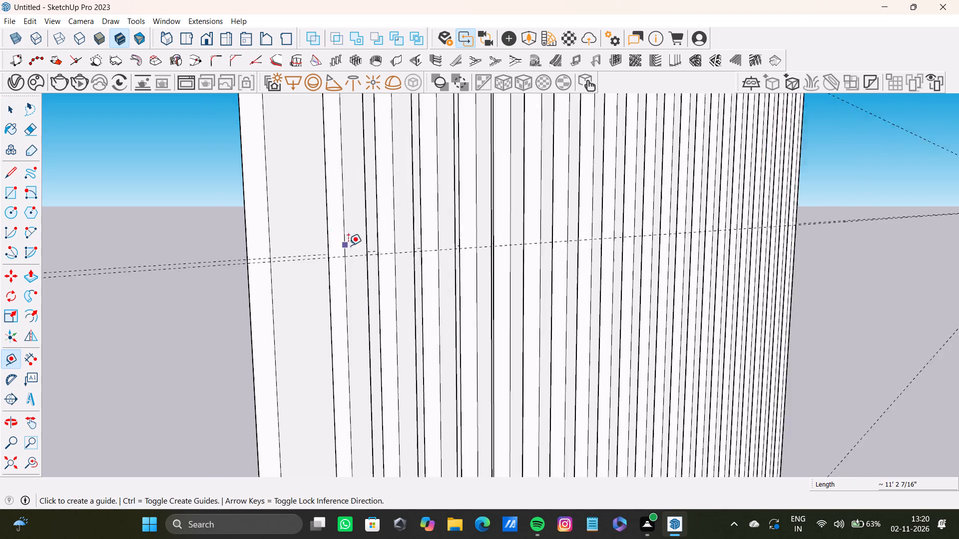
scroll(348, 246, "up", 12)
left_click(355, 256)
scroll(386, 342, "down", 10)
middle_click_drag(403, 369, 403, 356, "shift")
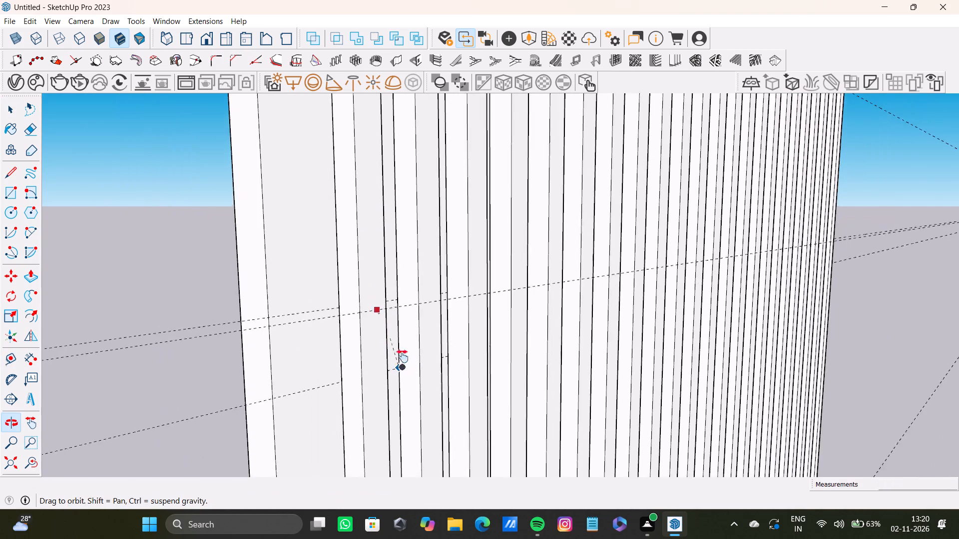
middle_click_drag(403, 356, 393, 119, "shift")
scroll(383, 293, "down", 9)
middle_click_drag(382, 323, 348, 70, "shift")
middle_click_drag(339, 77, 337, 84)
scroll(348, 366, "up", 2)
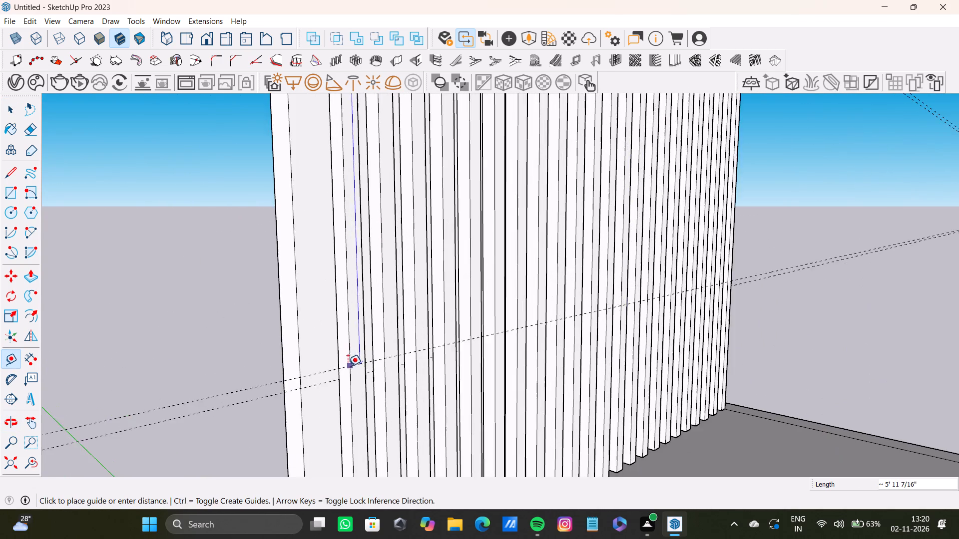
scroll(348, 366, "up", 5)
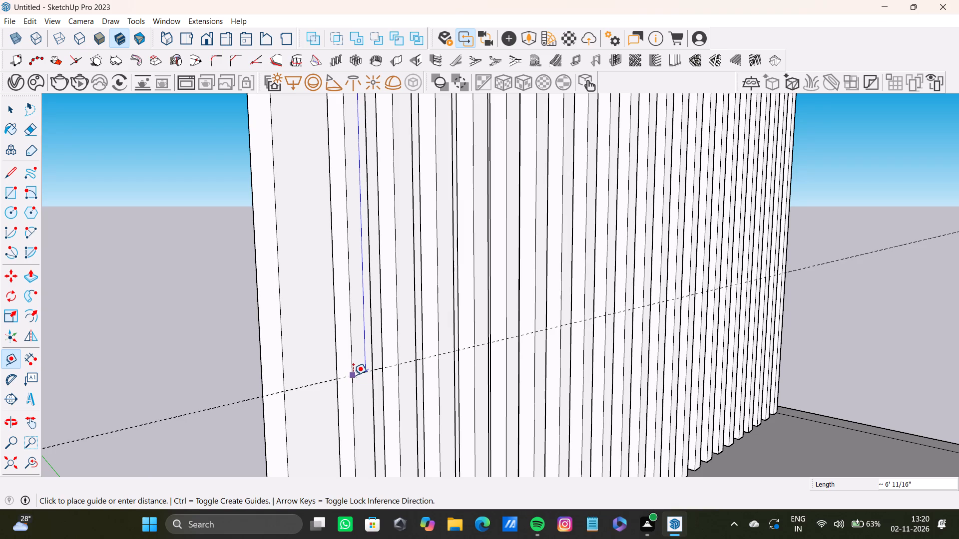
left_click(353, 375)
Draw a rectangle about 5' 2" wide and 6' 11/16" high on the fluting between the two guides, starting at the first strip.
scroll(356, 240, "down", 15)
middle_click_drag(389, 225, 400, 367, "shift")
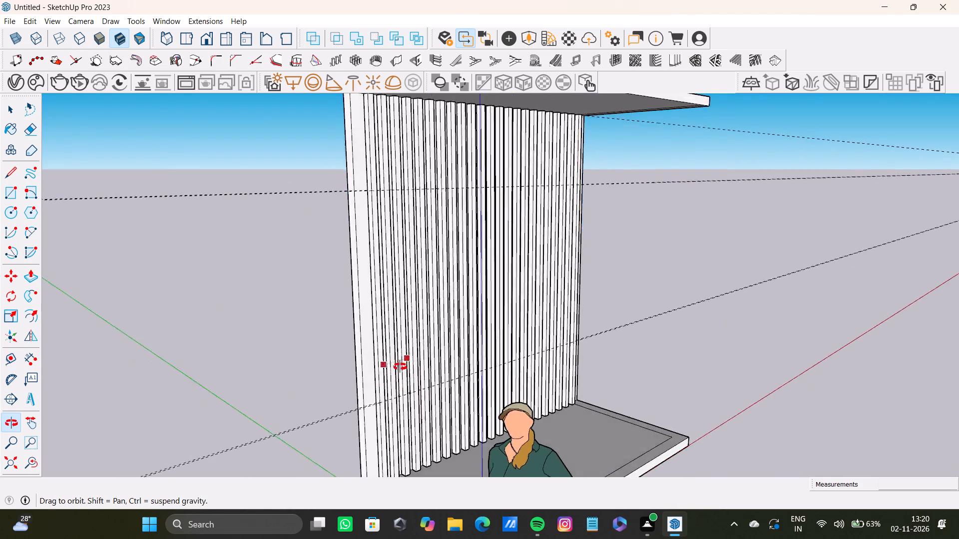
middle_click_drag(400, 367, 239, 375, "shift")
middle_click_drag(239, 376, 252, 377)
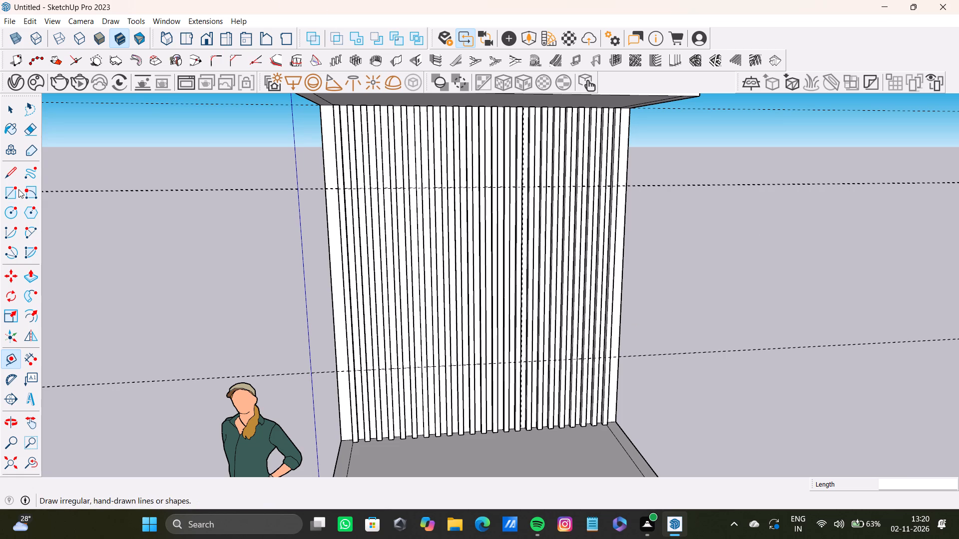
left_click_drag(5, 192, 11, 189)
scroll(352, 244, "up", 13)
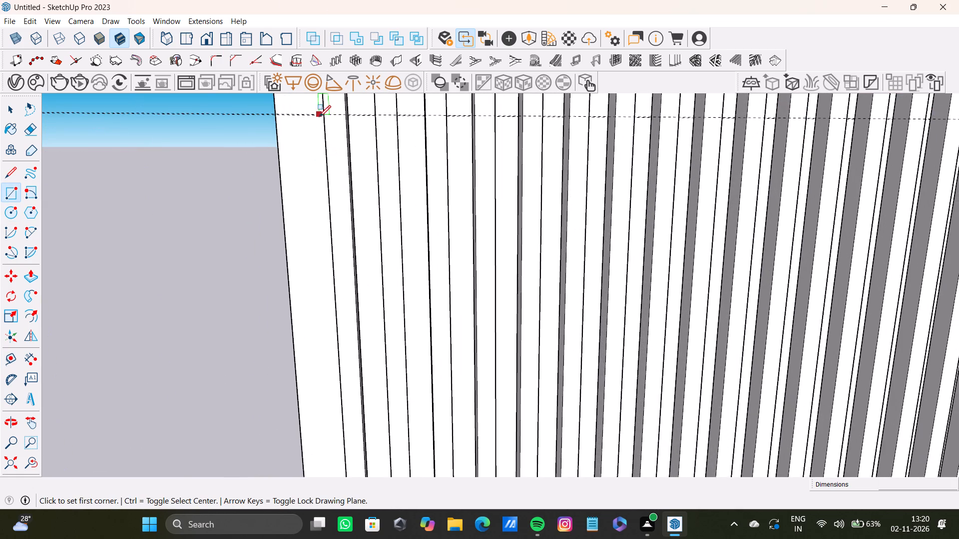
left_click(325, 113)
scroll(503, 251, "down", 10)
middle_click_drag(604, 305, 444, 201, "shift")
scroll(517, 341, "up", 1)
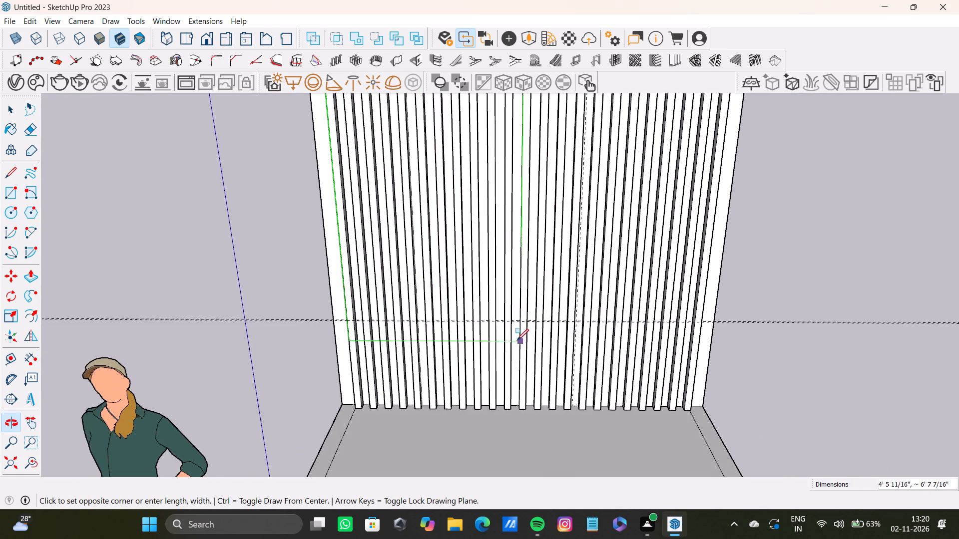
scroll(517, 340, "up", 9)
scroll(571, 303, "up", 4)
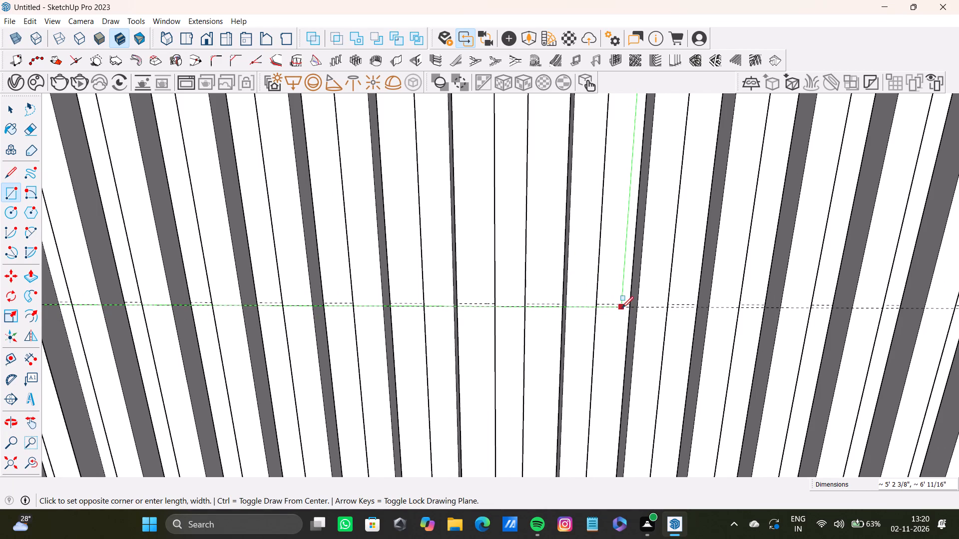
left_click(629, 308)
scroll(378, 241, "down", 15)
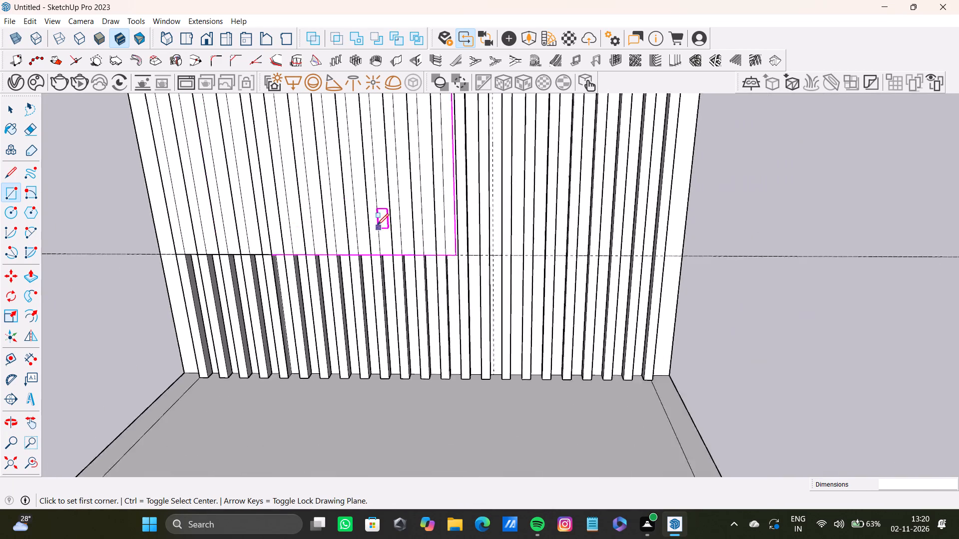
scroll(377, 225, "down", 12)
middle_click_drag(366, 195, 428, 198, "shift")
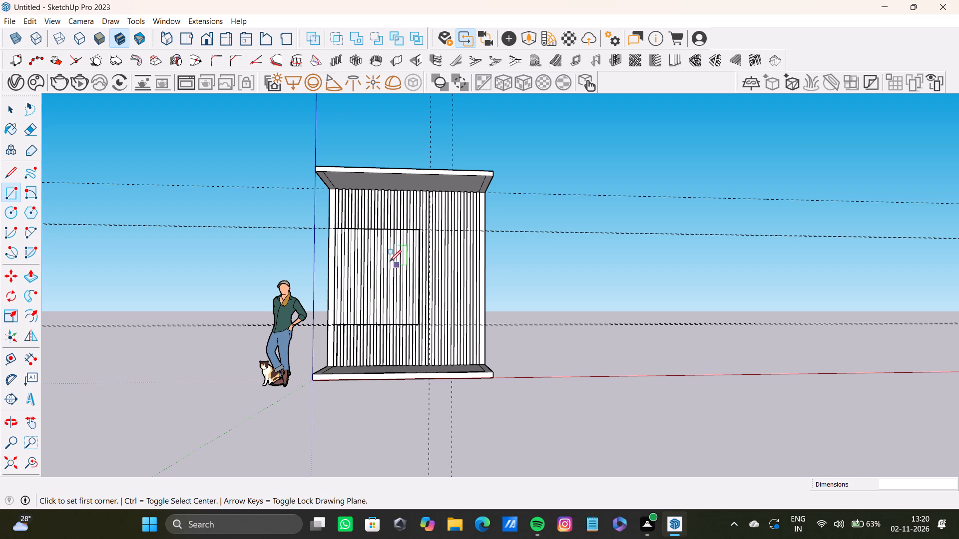
scroll(393, 269, "up", 20)
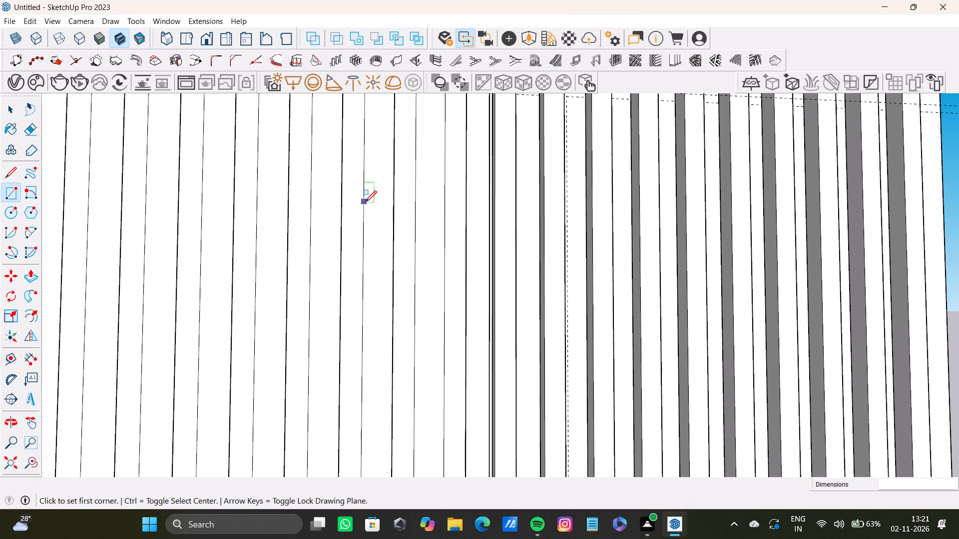
key("space")
Push/Pull the panel rectangle's face forward from the fluting by about 3 3/16".
scroll(369, 200, "down", 10)
middle_click_drag(384, 196, 236, 215)
scroll(414, 160, "up", 10)
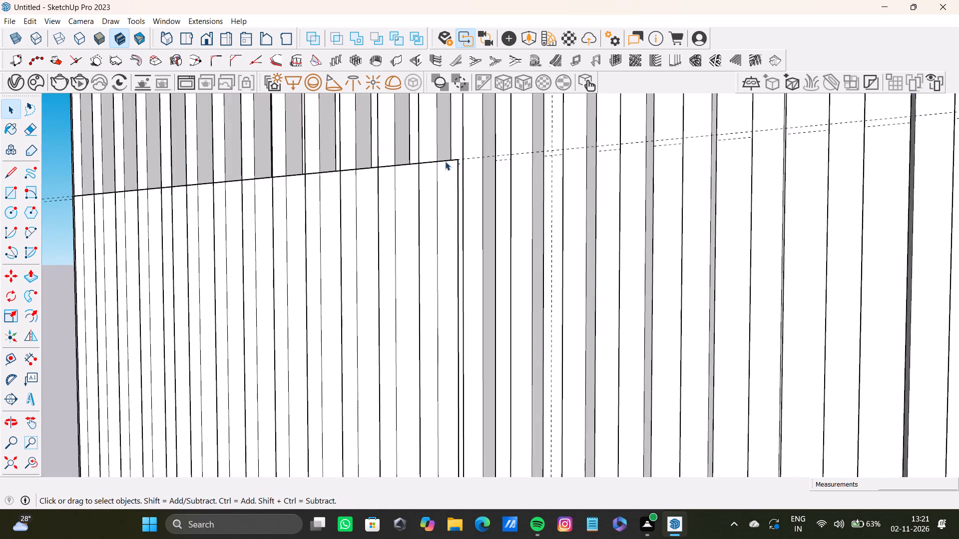
scroll(445, 161, "up", 5)
left_click(446, 166)
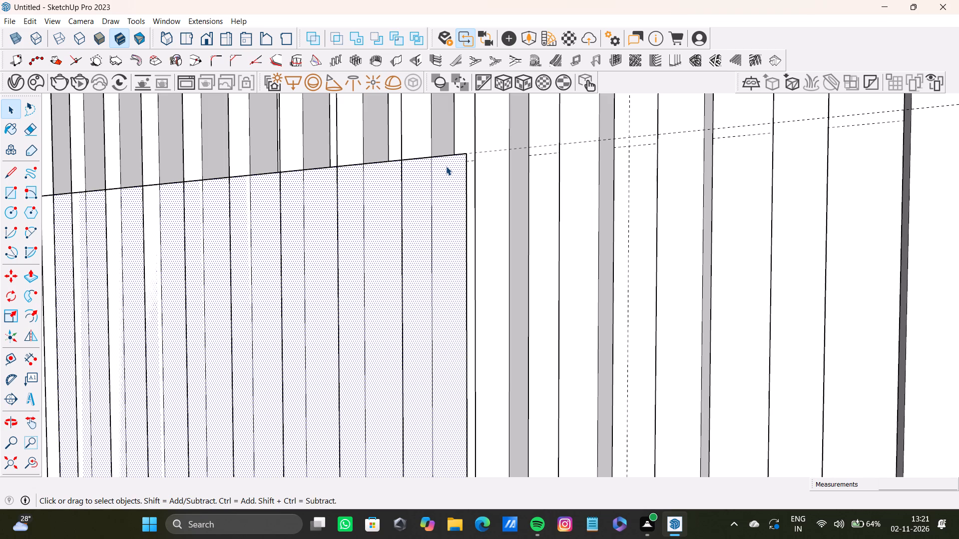
key("p")
left_click_drag(446, 166, 409, 178)
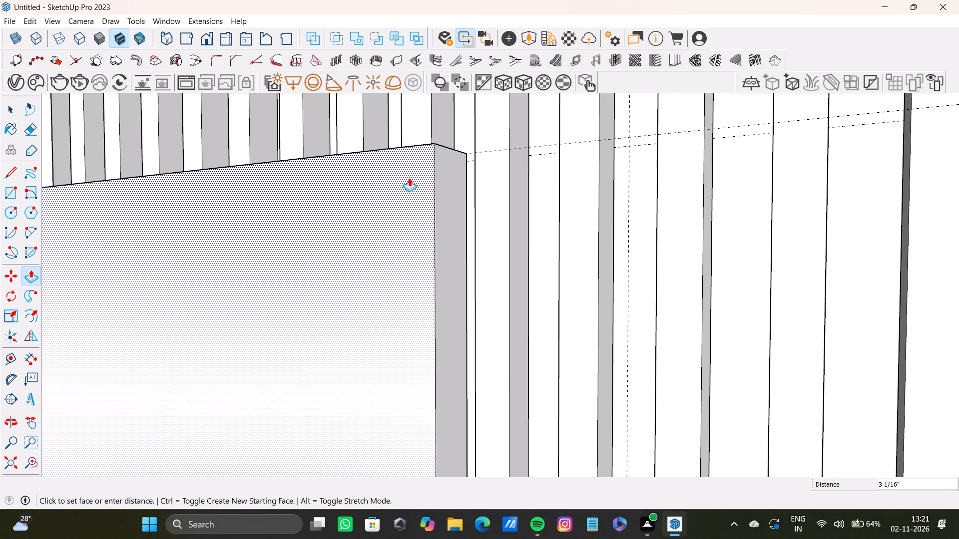
left_click_drag(409, 178, 408, 178)
scroll(405, 179, "down", 20)
scroll(315, 235, "up", 10)
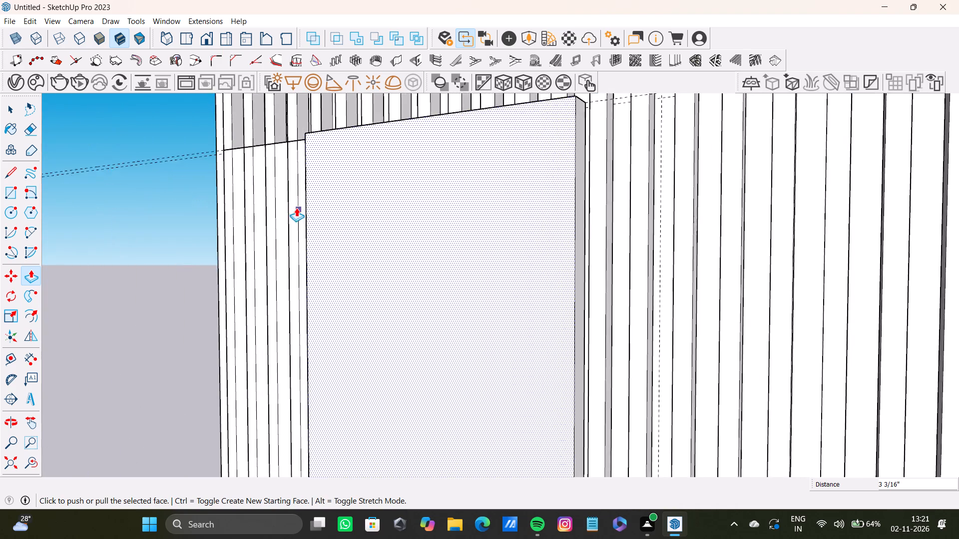
Push/Pull the panel's left side face outward by about 1' 9 9/16", with a 5/16" fine adjustment, to the fluting's outer edge.
middle_click_drag(286, 207, 685, 269)
scroll(413, 212, "down", 9)
middle_click_drag(416, 204, 351, 233)
scroll(315, 229, "up", 9)
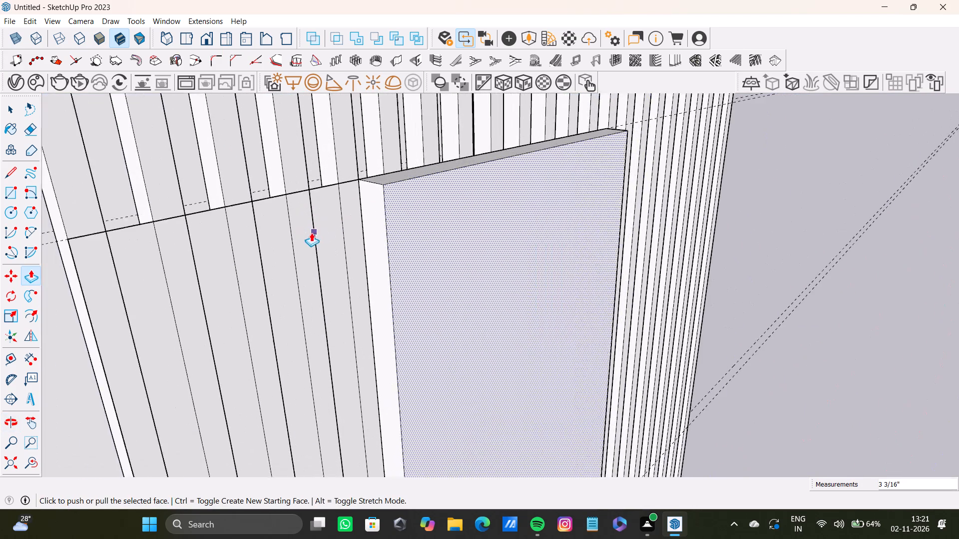
scroll(311, 233, "up", 1)
middle_click_drag(314, 232, 434, 176, "shift")
key("space")
left_click(376, 179)
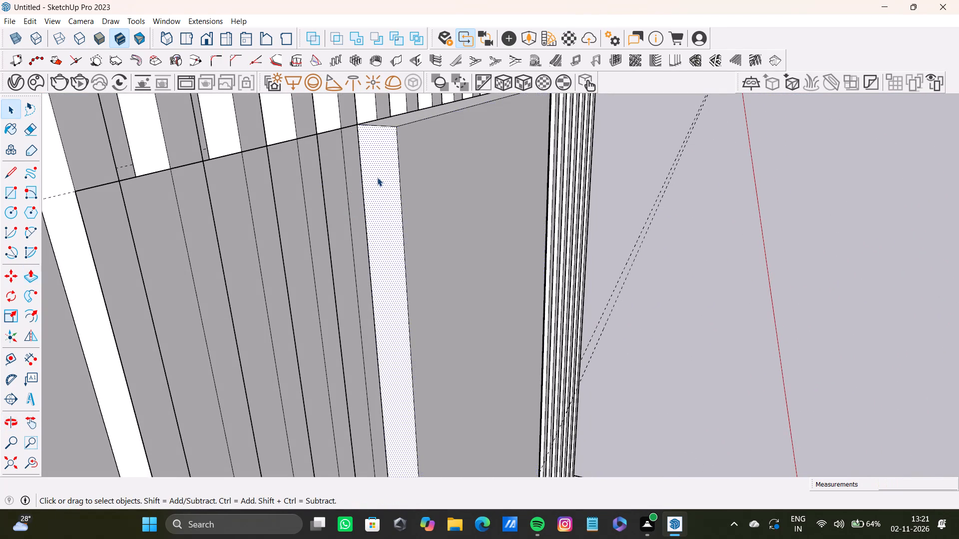
key("p")
left_click_drag(373, 176, 80, 190)
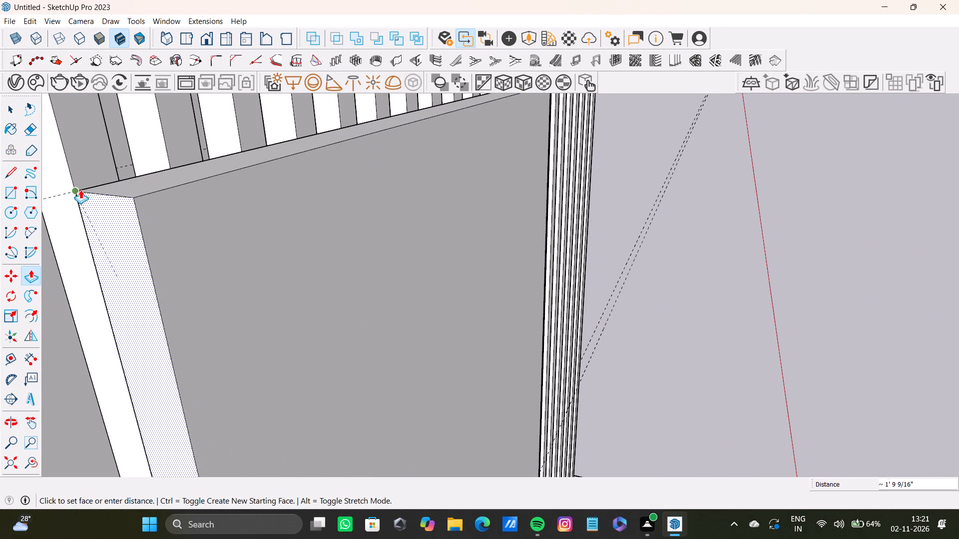
left_click_drag(80, 190, 78, 182)
scroll(161, 221, "down", 7)
scroll(133, 211, "up", 9)
left_click_drag(119, 220, 94, 193)
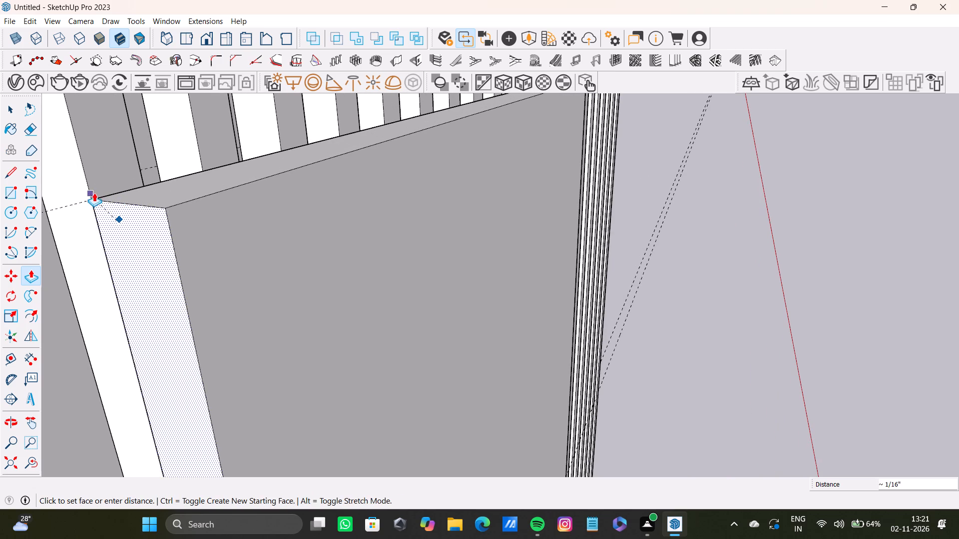
left_click_drag(94, 193, 94, 185)
left_click_drag(94, 210, 91, 180)
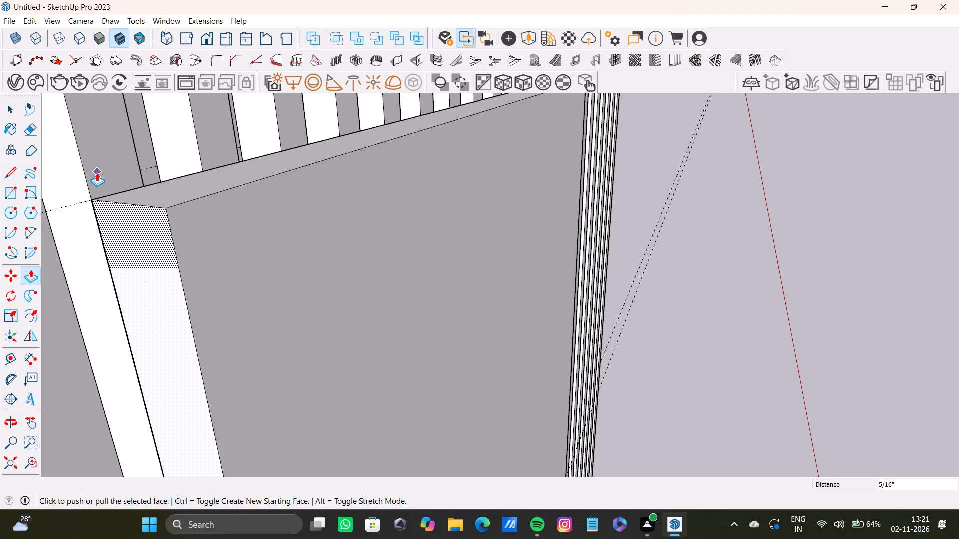
Push/Pull the panel's right side face outward by about 8 1/2", toward the vertical guide.
scroll(342, 300, "down", 18)
middle_click_drag(381, 283, 82, 190)
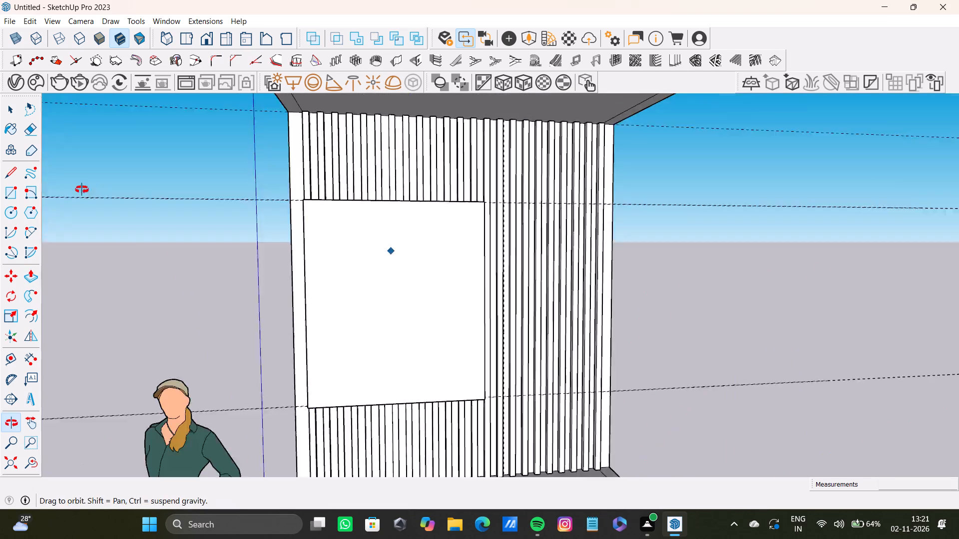
middle_click_drag(82, 190, 76, 183)
scroll(516, 306, "down", 9)
middle_click_drag(483, 296, 468, 317)
scroll(508, 274, "up", 7)
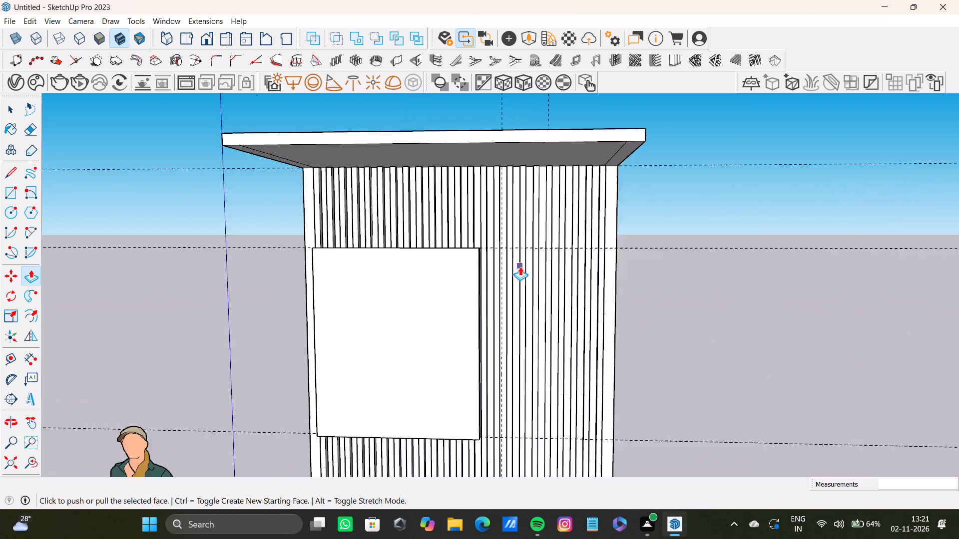
scroll(520, 267, "up", 20)
middle_click_drag(488, 242, 433, 255)
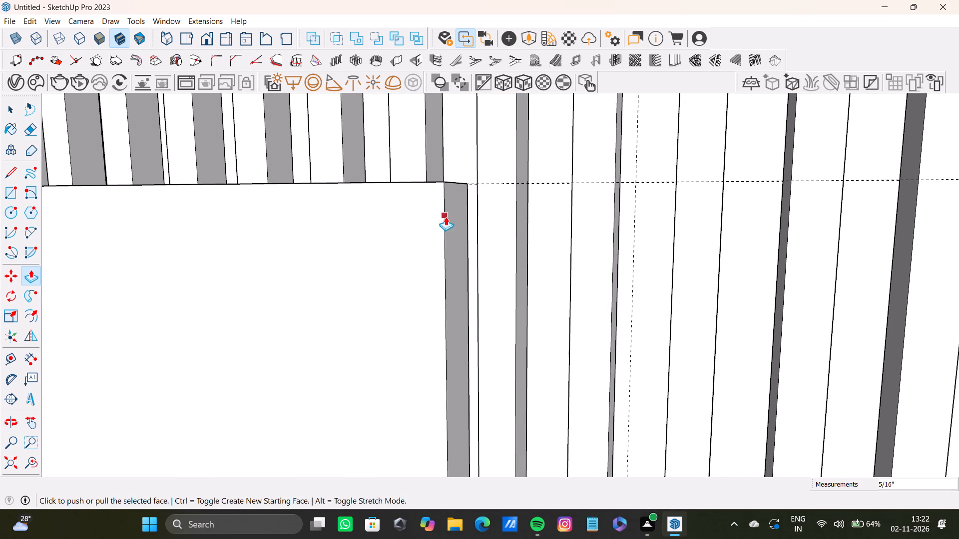
key("space")
left_click(458, 214)
key("p")
left_click_drag(462, 210, 608, 221)
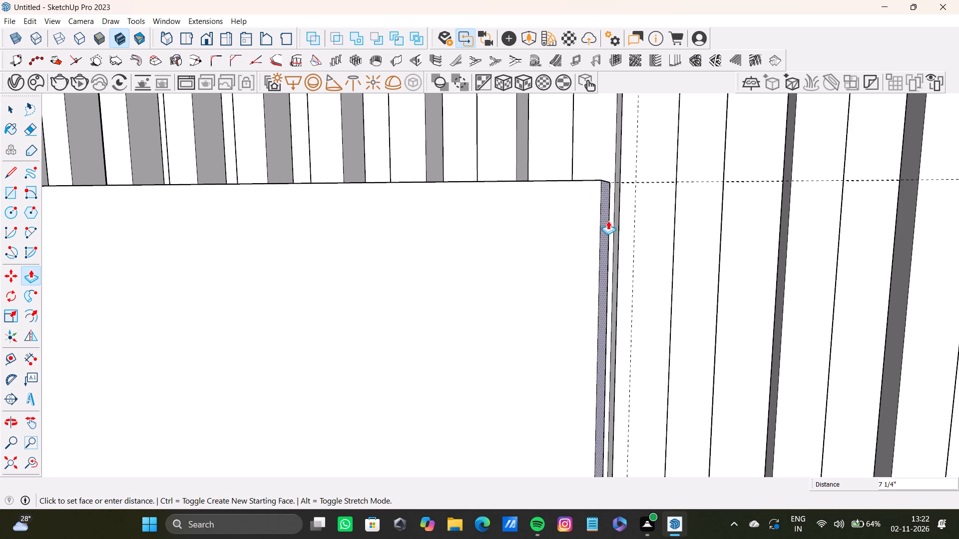
left_click_drag(608, 221, 633, 221)
scroll(332, 235, "down", 11)
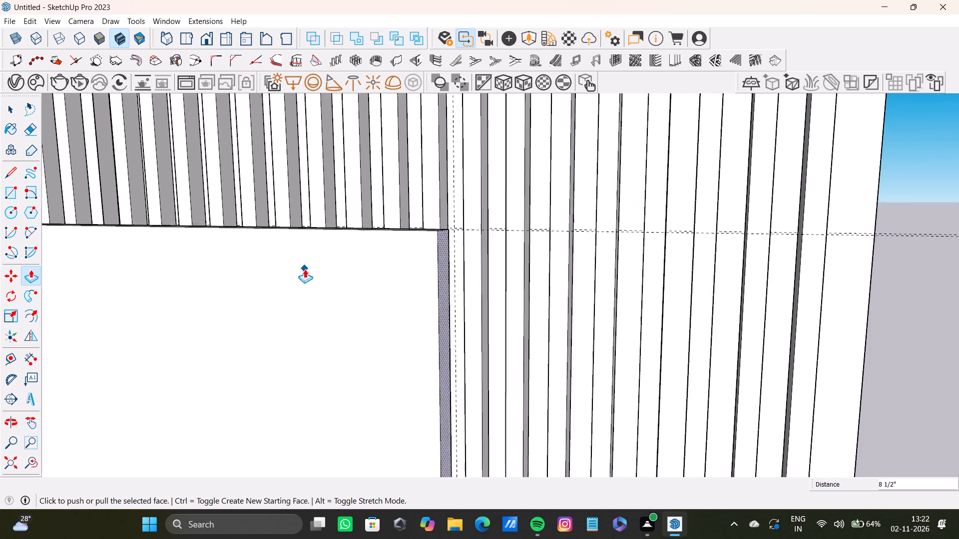
Push/Pull the large panel's front face farther forward from the fluting, repeating the previous distance.
scroll(305, 269, "down", 11)
scroll(317, 290, "up", 1)
middle_click_drag(317, 290, 323, 219, "shift")
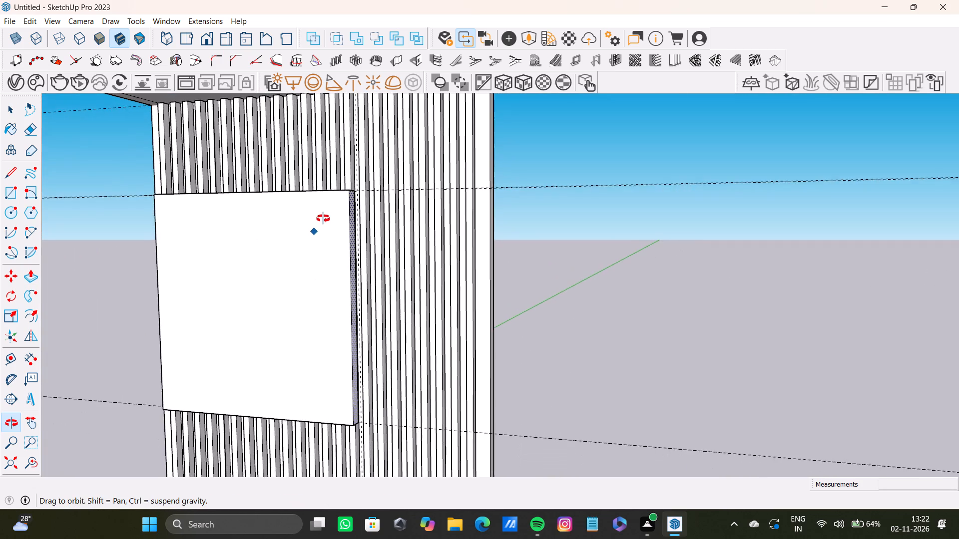
middle_click_drag(323, 219, 290, 243, "shift")
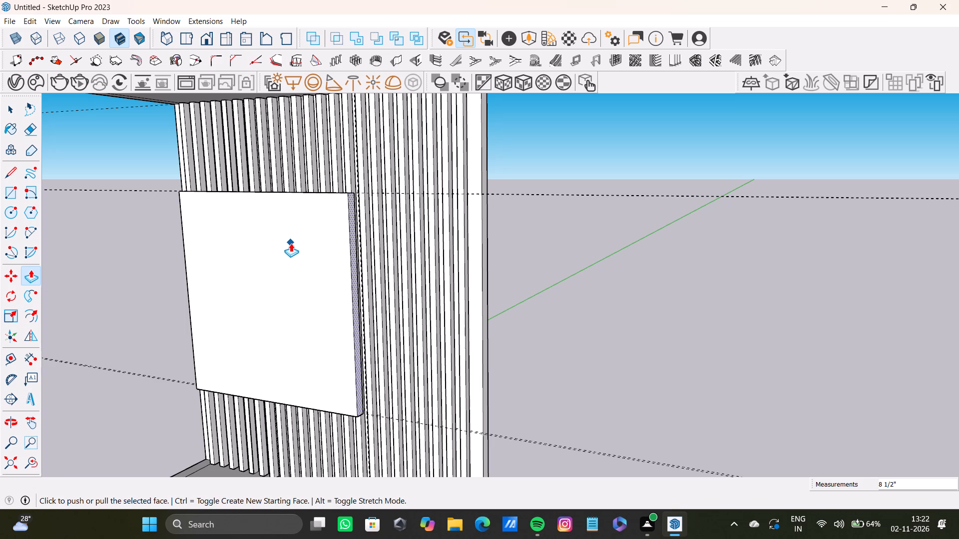
right_click(291, 243)
right_click_drag(291, 243, 248, 222)
double_click(248, 222)
right_click(248, 222)
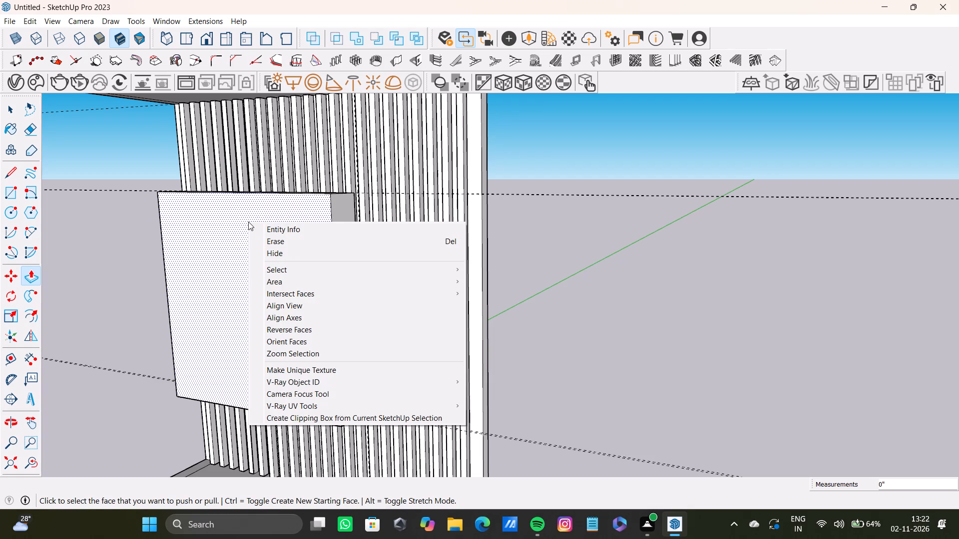
right_click(248, 222)
left_click(248, 222)
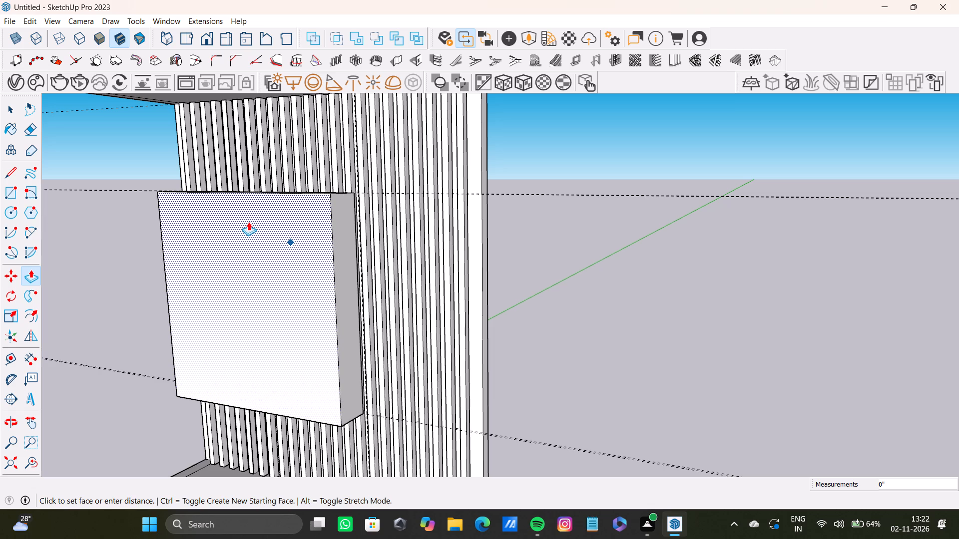
left_click(248, 222)
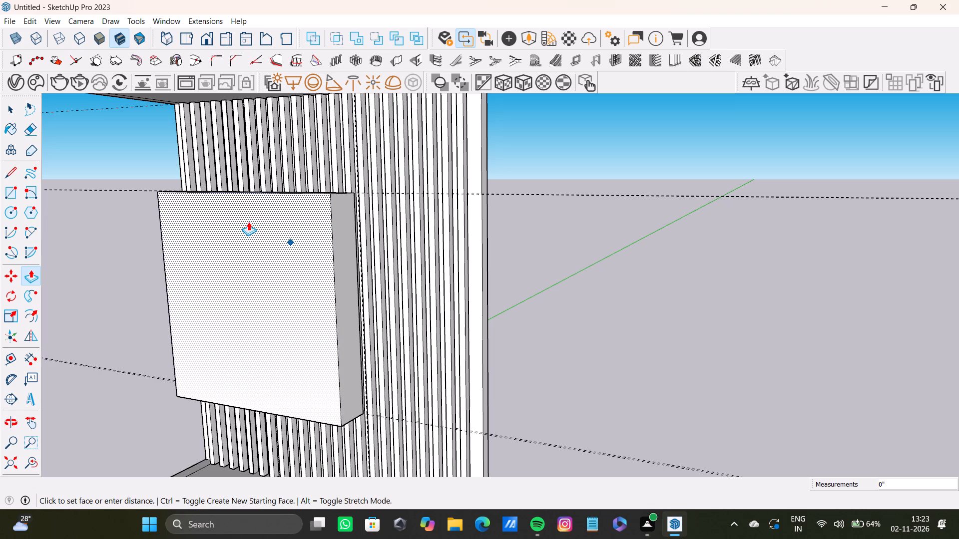
Push the large panel's front face back toward the fluting by about 3 3/8" and again by about 4 3/4".
left_click_drag(248, 222, 255, 214)
right_click_drag(251, 217, 255, 214)
right_click(255, 214)
right_click(255, 214)
right_click(255, 214)
right_click(255, 214)
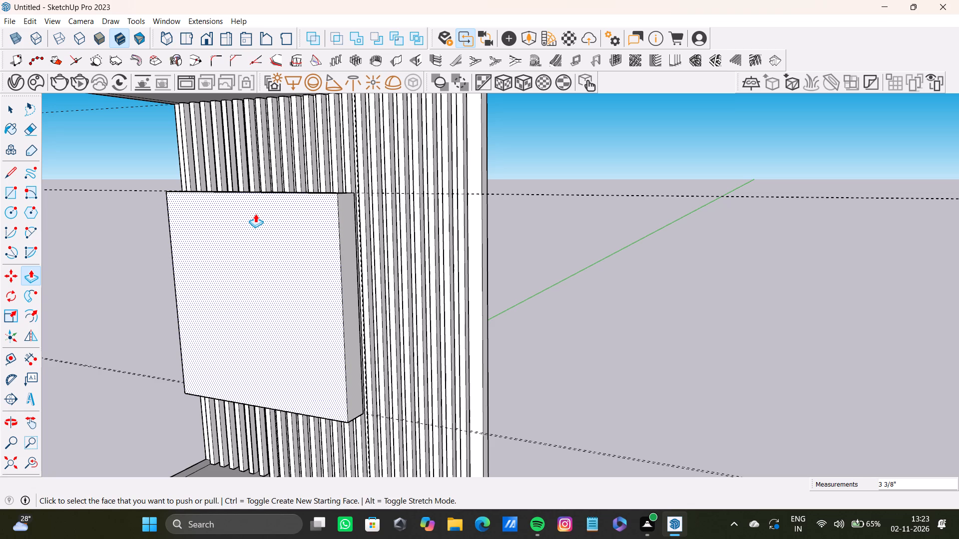
left_click(255, 214)
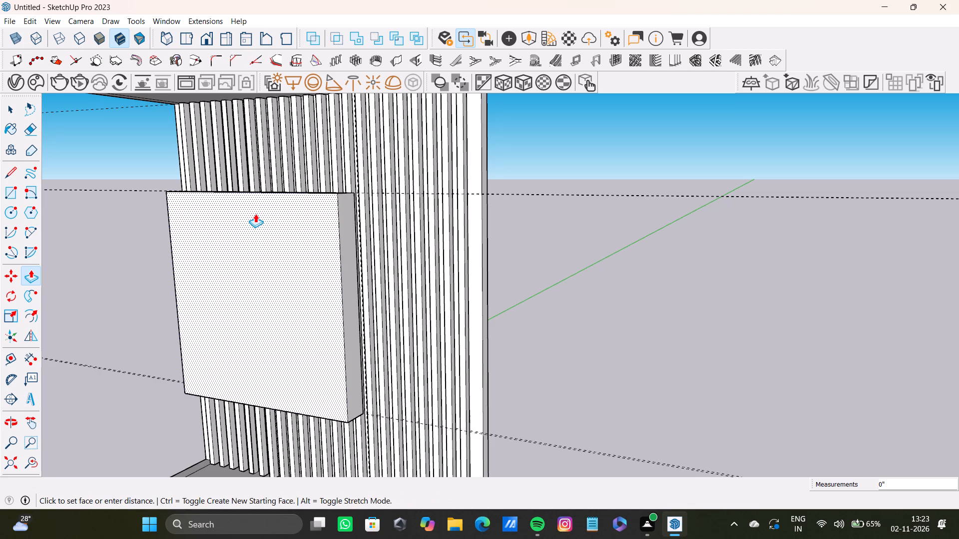
left_click_drag(255, 214, 272, 205)
right_click_drag(255, 214, 272, 205)
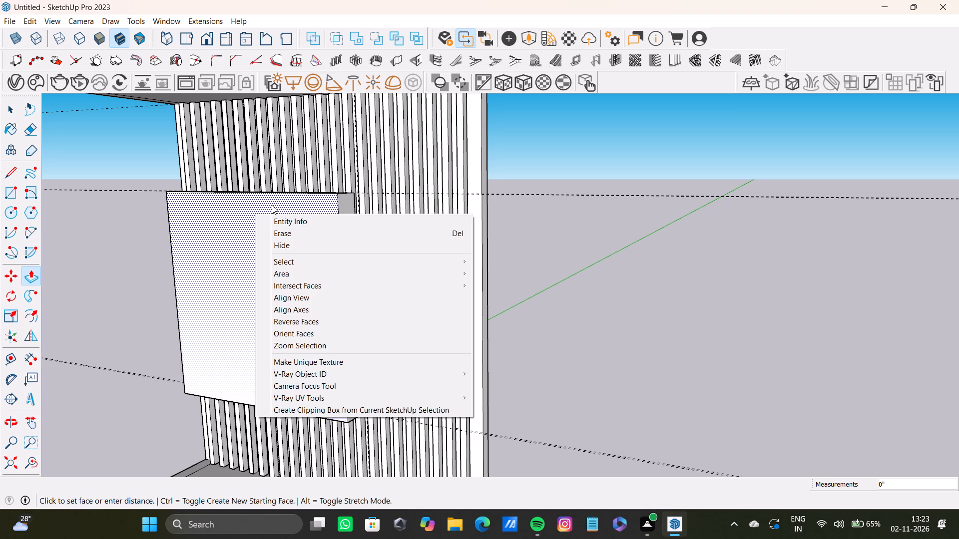
scroll(354, 211, "down", 8)
key("space")
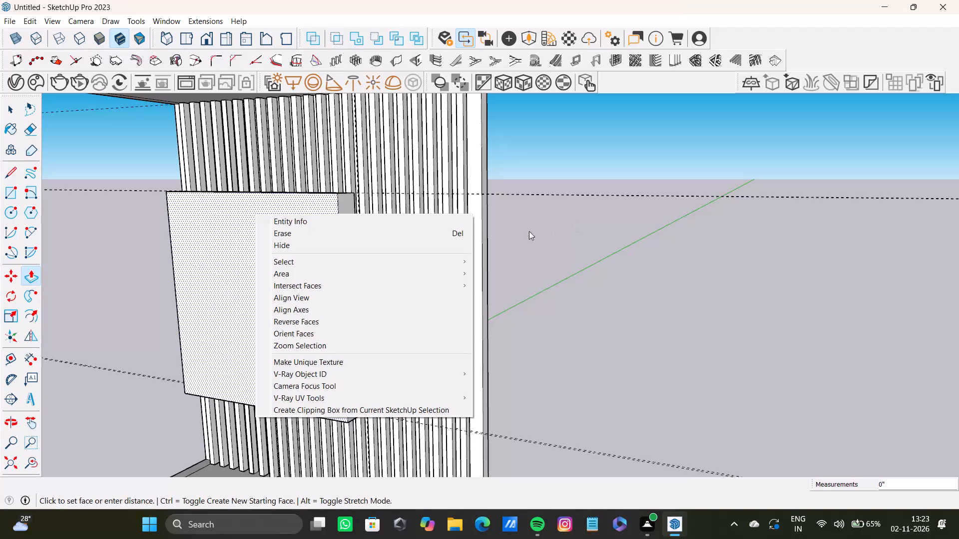
left_click(564, 229)
scroll(287, 237, "up", 5)
left_click_drag(293, 231, 310, 232)
scroll(307, 236, "down", 4)
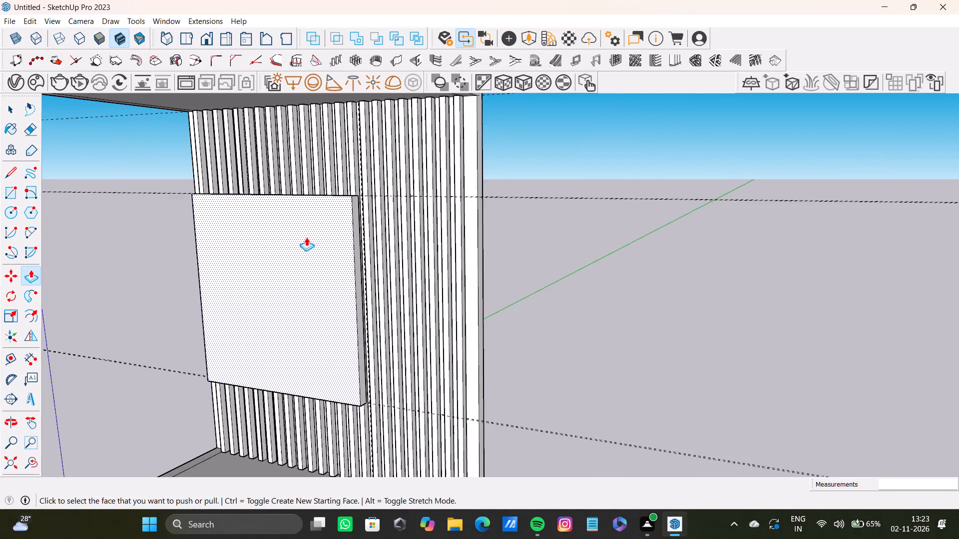
scroll(306, 237, "down", 7)
Push the large panel's right side face back inward by about 6 11/16", away from the vertical guide.
middle_click_drag(300, 262, 345, 278)
scroll(300, 262, "up", 1)
scroll(339, 246, "up", 3)
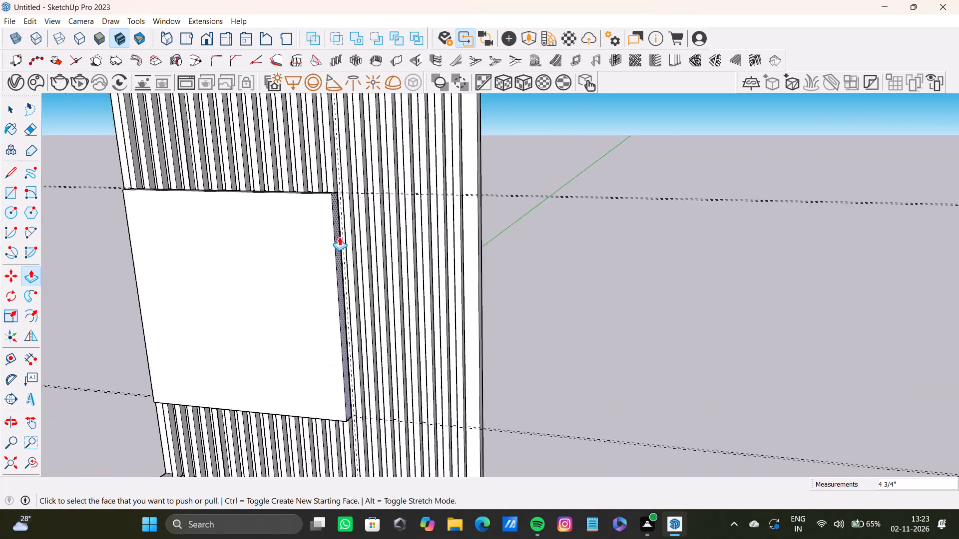
scroll(339, 237, "up", 9)
left_click_drag(330, 183, 284, 166)
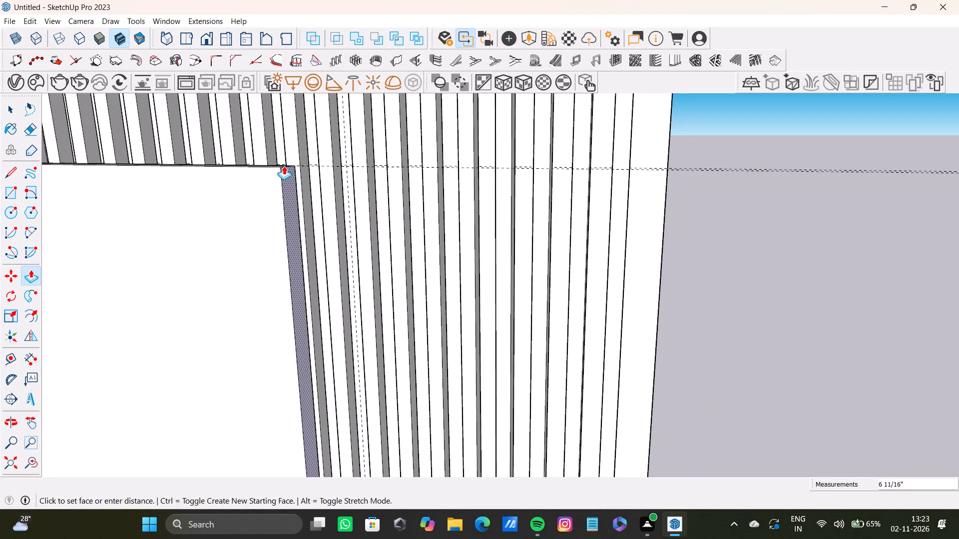
left_click_drag(284, 166, 287, 165)
Draw a second rectangle about 2' 2 7/16" wide and 6' 7/16" high between the horizontal guides, on the fluting right of the large panel.
scroll(302, 220, "down", 10)
middle_click_drag(310, 259, 516, 191, "shift")
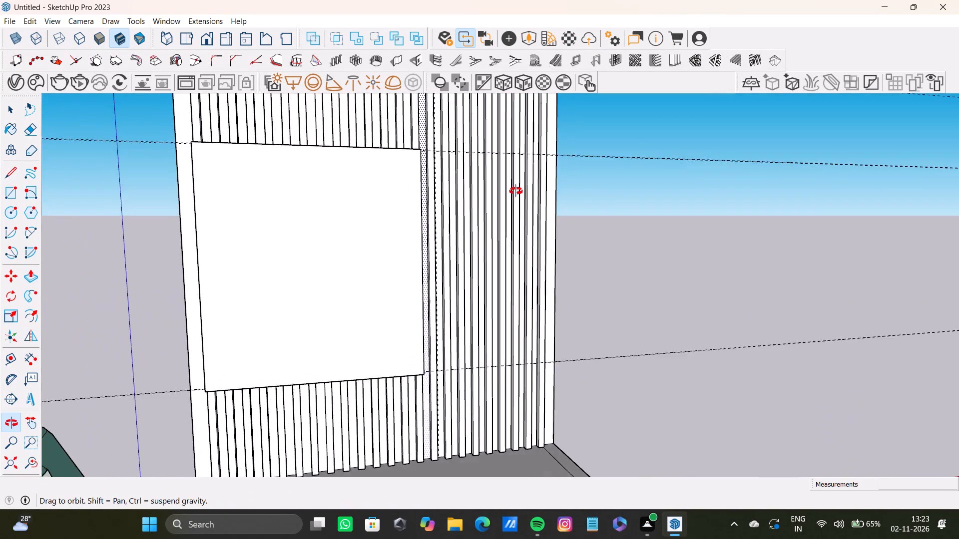
middle_click_drag(516, 191, 513, 184, "shift")
middle_click_drag(499, 166, 451, 160)
middle_click_drag(432, 162, 412, 167)
middle_click(408, 169)
left_click(9, 195)
scroll(541, 167, "up", 5)
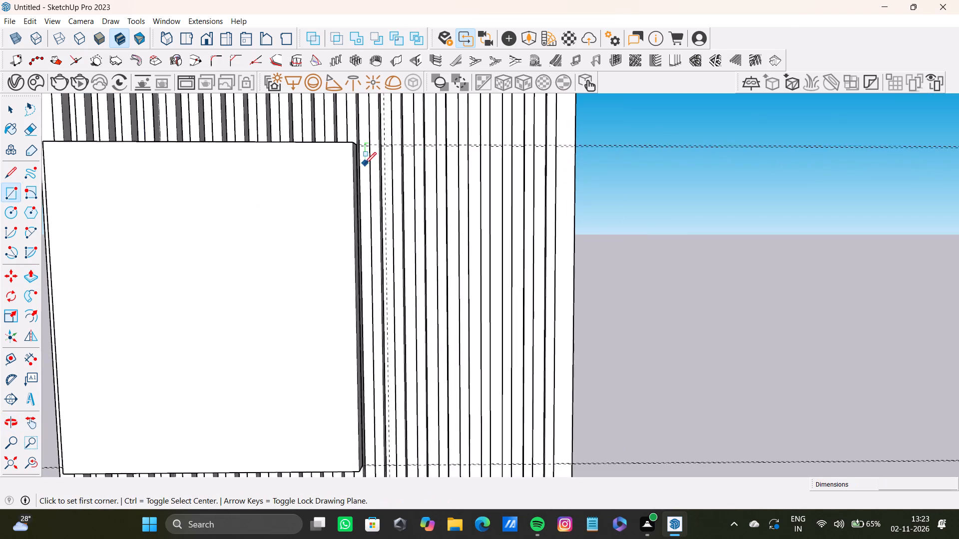
scroll(365, 164, "up", 7)
middle_click_drag(445, 170, 422, 265)
scroll(371, 244, "down", 7)
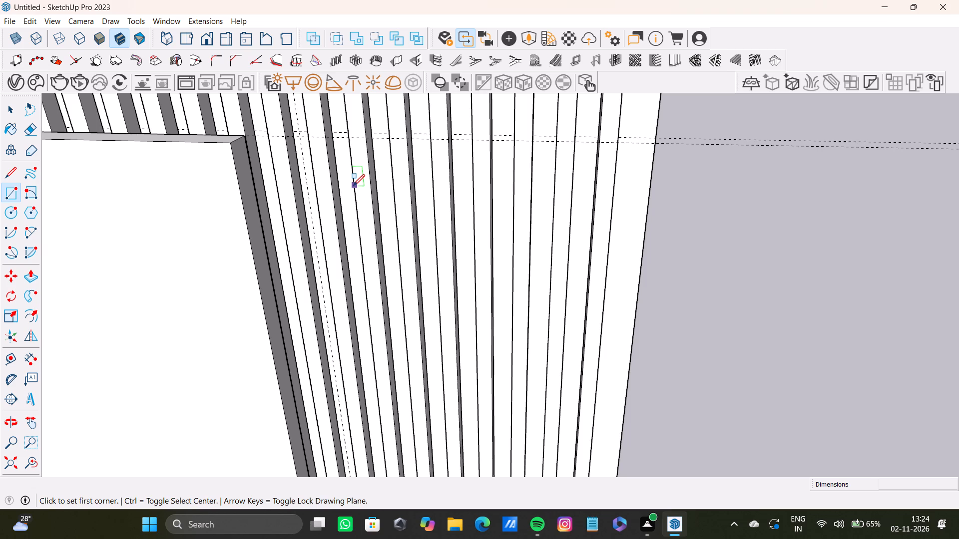
scroll(456, 177, "down", 8)
middle_click_drag(406, 194, 399, 242)
scroll(416, 215, "up", 9)
middle_click_drag(423, 229, 418, 201)
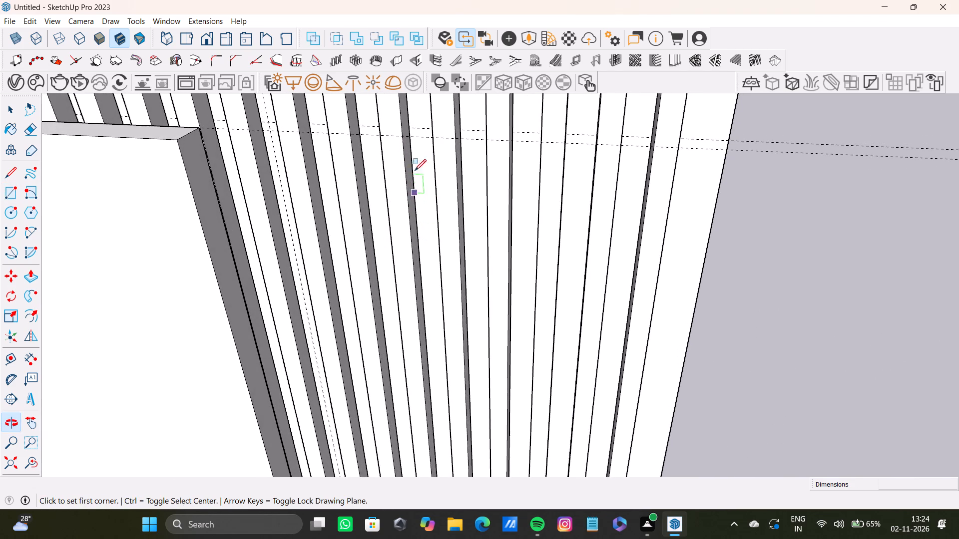
left_click(379, 133)
scroll(487, 257, "down", 4)
middle_click_drag(509, 272, 491, 188, "shift")
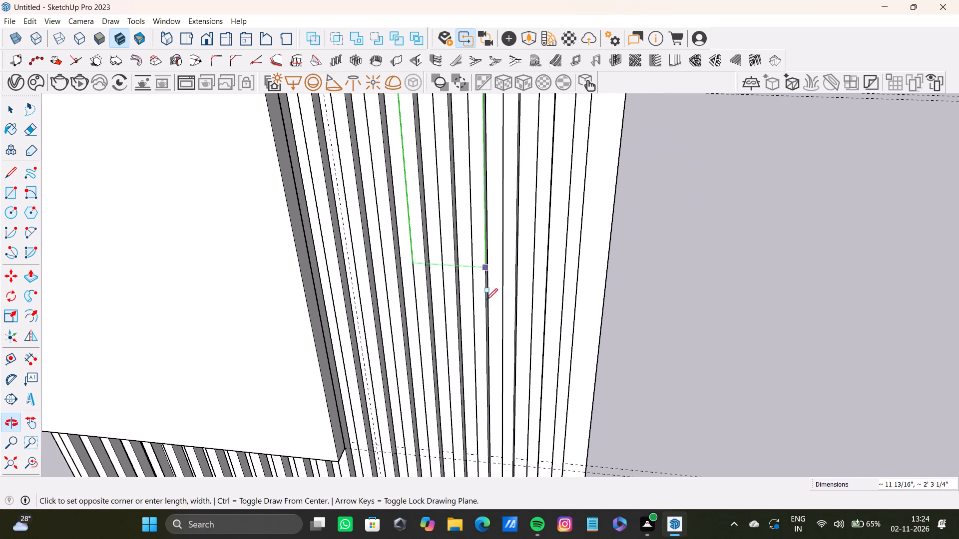
scroll(495, 414, "down", 3)
middle_click_drag(504, 416, 499, 382)
scroll(520, 409, "up", 5)
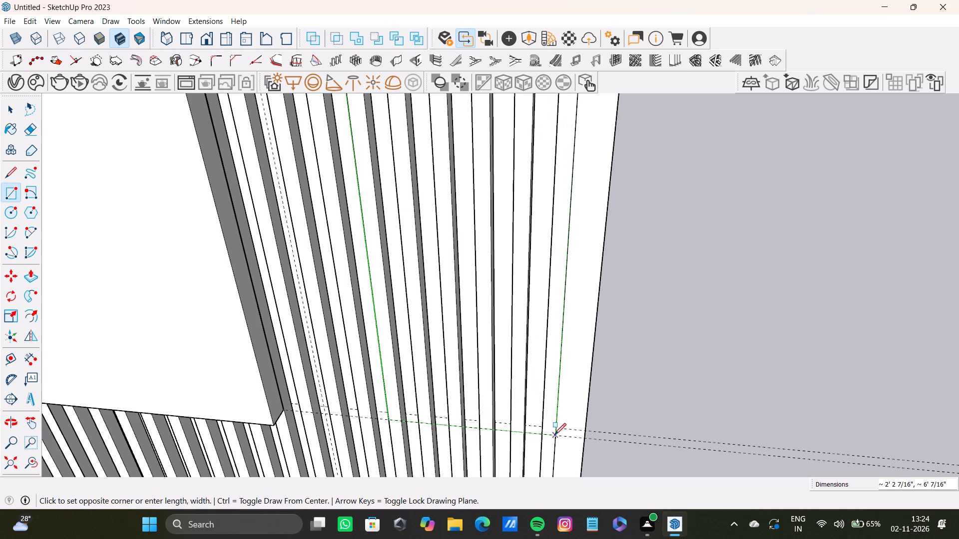
left_click(555, 435)
Push/Pull the narrow rectangle's face forward by about 3 9/16", flush with the large panel's front.
key("space")
left_click(435, 338)
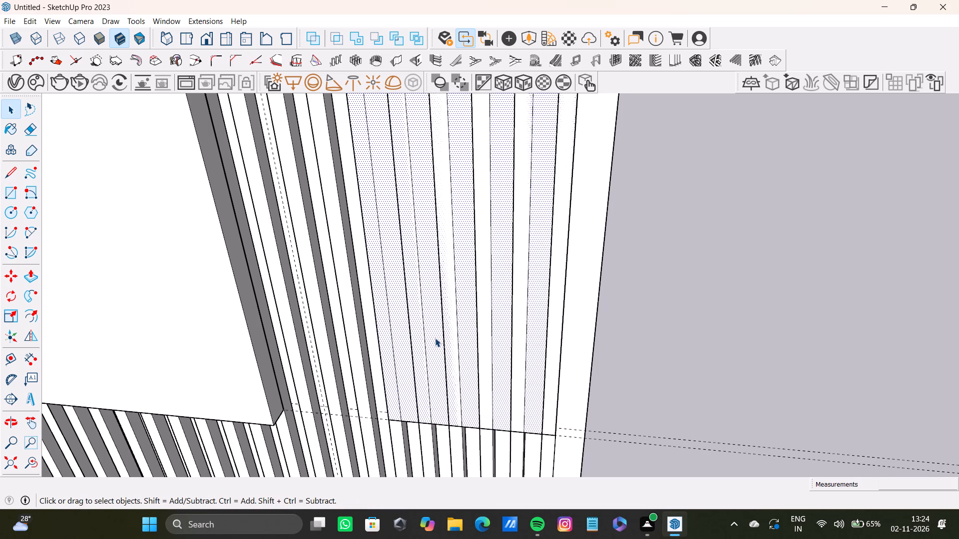
key("p")
scroll(413, 350, "down", 8)
middle_click_drag(368, 307, 526, 291, "shift")
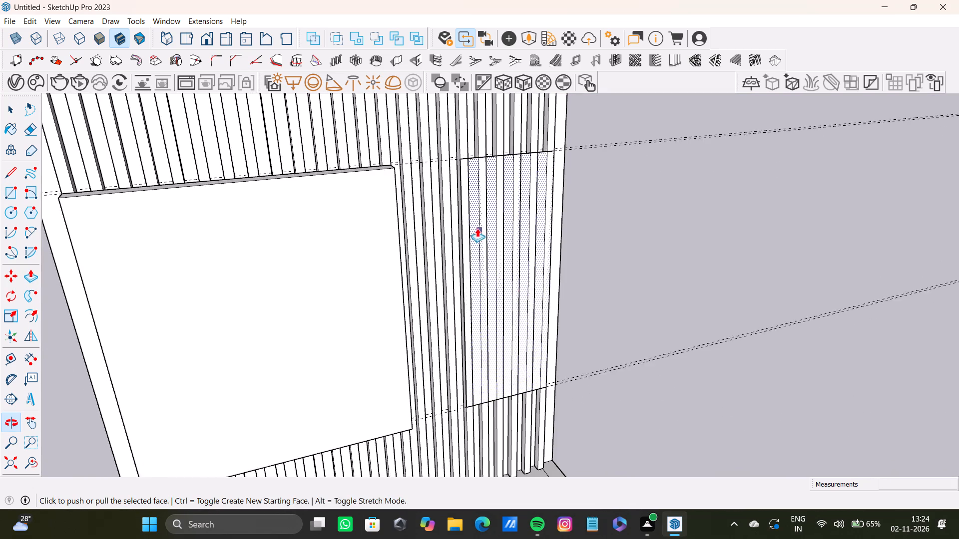
scroll(468, 206, "up", 10)
left_click_drag(477, 149, 209, 166)
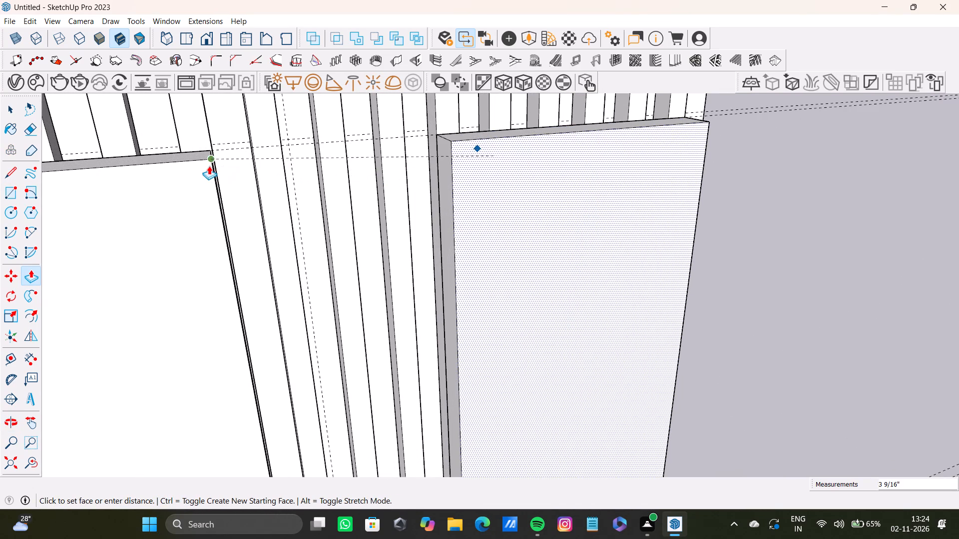
left_click_drag(209, 166, 208, 166)
Examine the two raised panels and the fluted gap between them, from the whole unit and close up.
scroll(219, 157, "down", 11)
middle_click_drag(373, 220, 383, 175)
scroll(406, 262, "down", 4)
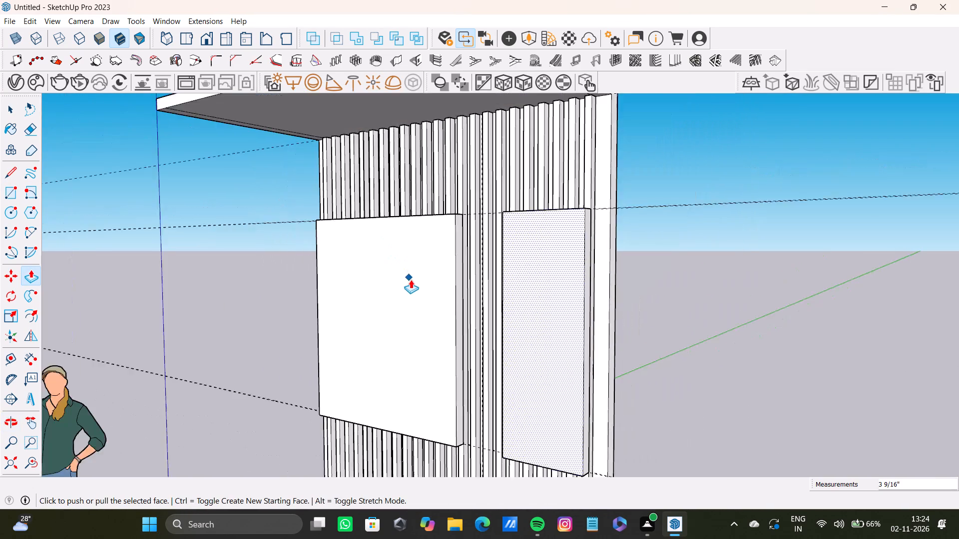
scroll(411, 279, "down", 17)
scroll(426, 291, "up", 15)
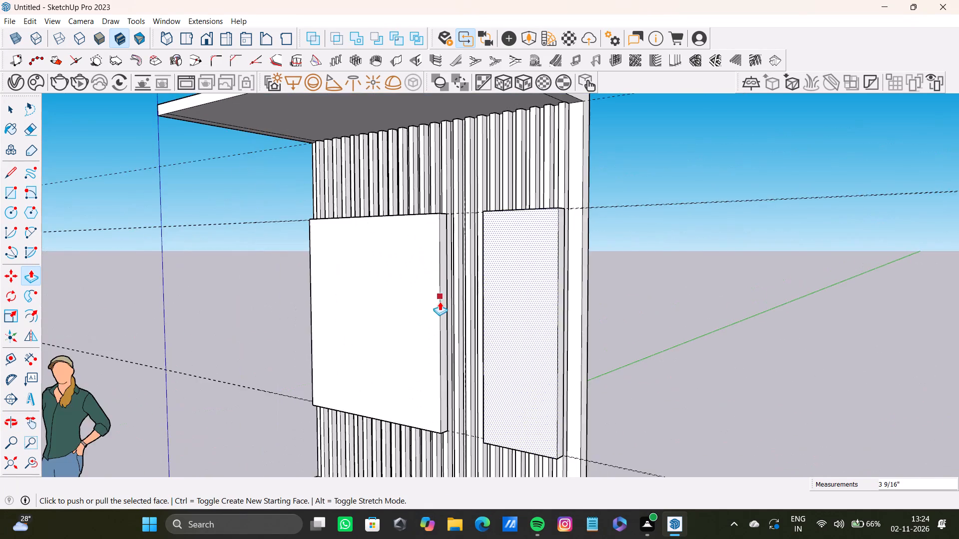
middle_click_drag(453, 302, 499, 308)
scroll(484, 282, "down", 9)
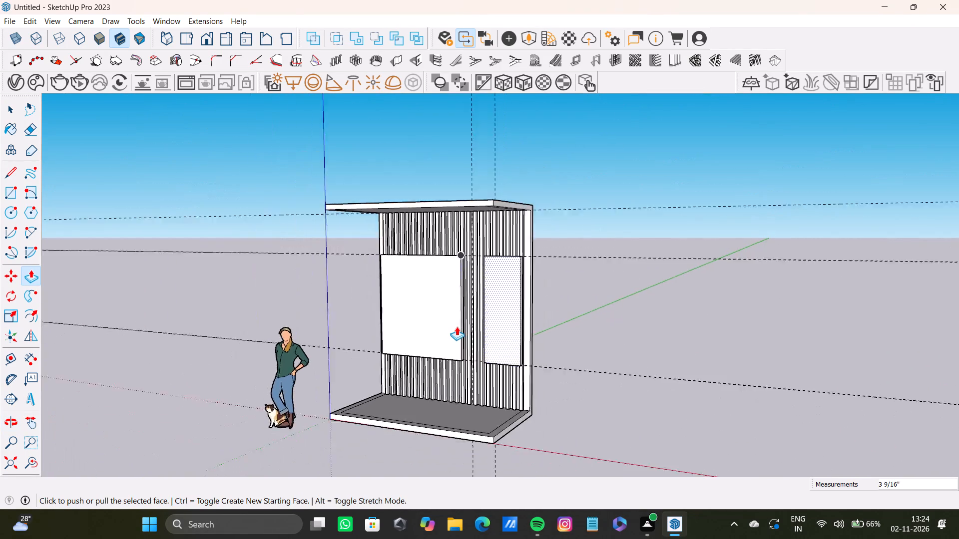
scroll(457, 326, "down", 6)
scroll(452, 329, "up", 20)
scroll(452, 329, "up", 1)
middle_click_drag(472, 248, 517, 246)
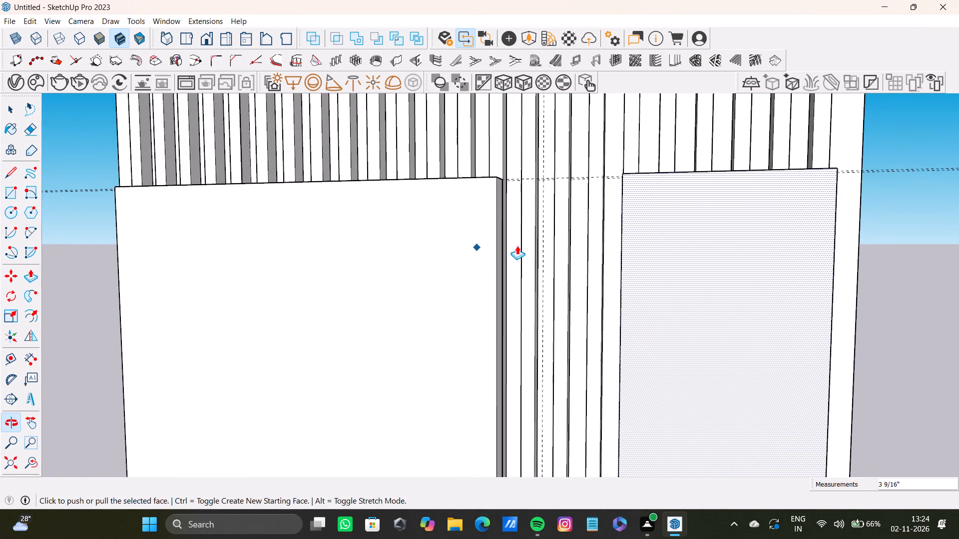
Draw a corner-rounding arc with a radius of about 1' 5 1/2" across the large panel's upper right corner.
key("a")
scroll(439, 183, "up", 5)
left_click(371, 179)
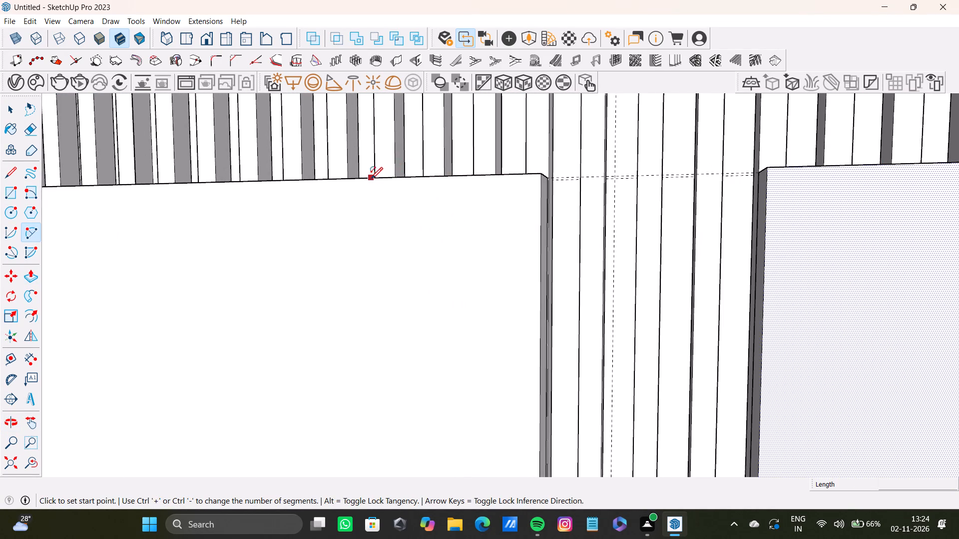
left_click(540, 354)
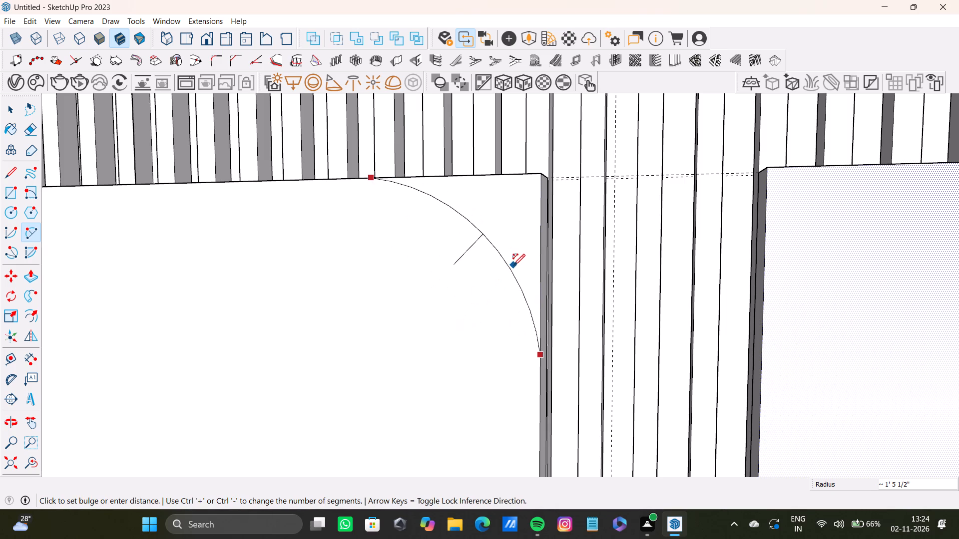
left_click(513, 266)
key("space")
Push/Pull the corner piece outside the arc back 3 9/16" to cut it away from the large panel.
scroll(478, 220, "down", 4)
middle_click_drag(477, 224, 468, 366)
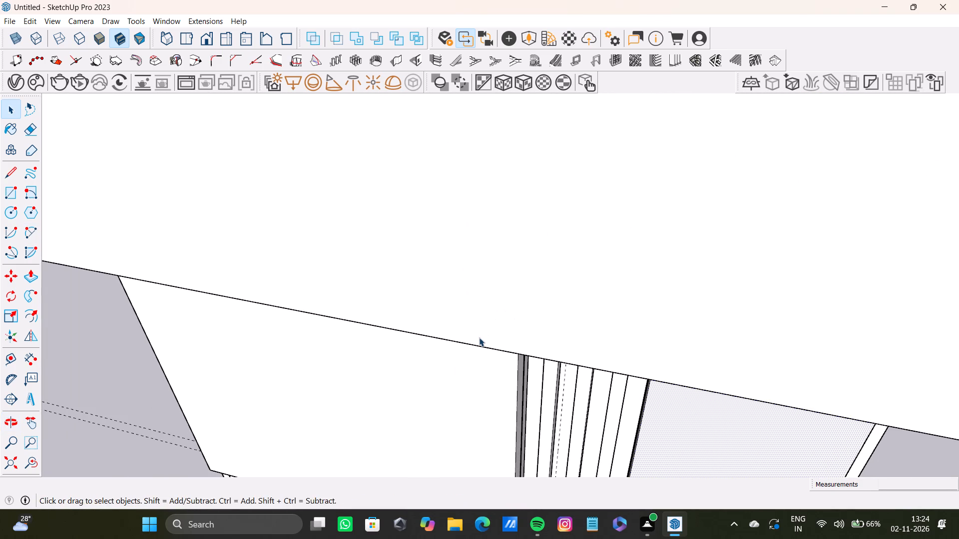
middle_click_drag(476, 305, 452, 190)
scroll(436, 350, "down", 6)
middle_click_drag(468, 399, 445, 259, "shift")
middle_click_drag(443, 252, 394, 225, "shift")
scroll(522, 318, "up", 7)
key("space")
left_click(471, 306)
key("p")
left_click_drag(471, 306, 496, 297)
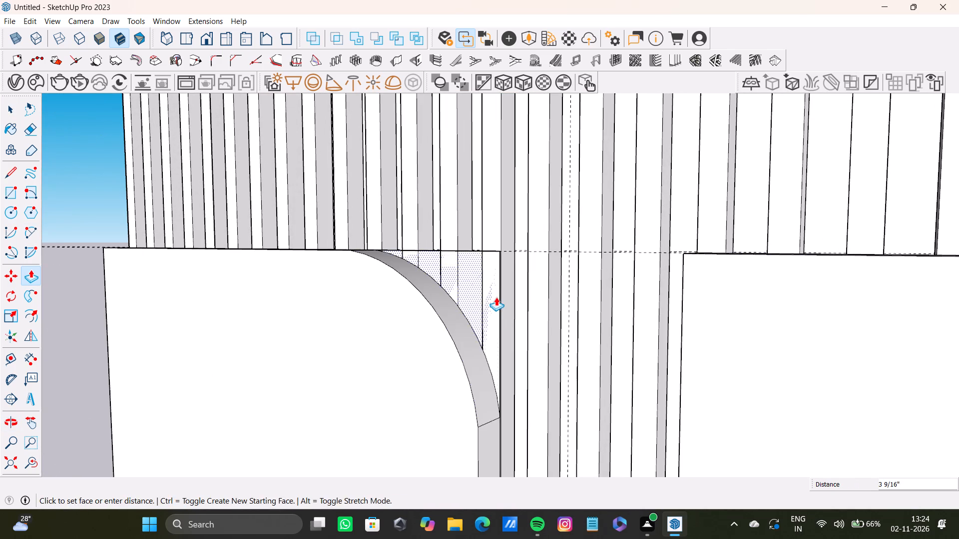
left_click_drag(496, 297, 497, 296)
Start a corner-rounding arc for the top of the narrow raised panel.
scroll(427, 326, "down", 9)
middle_click_drag(523, 345, 675, 333)
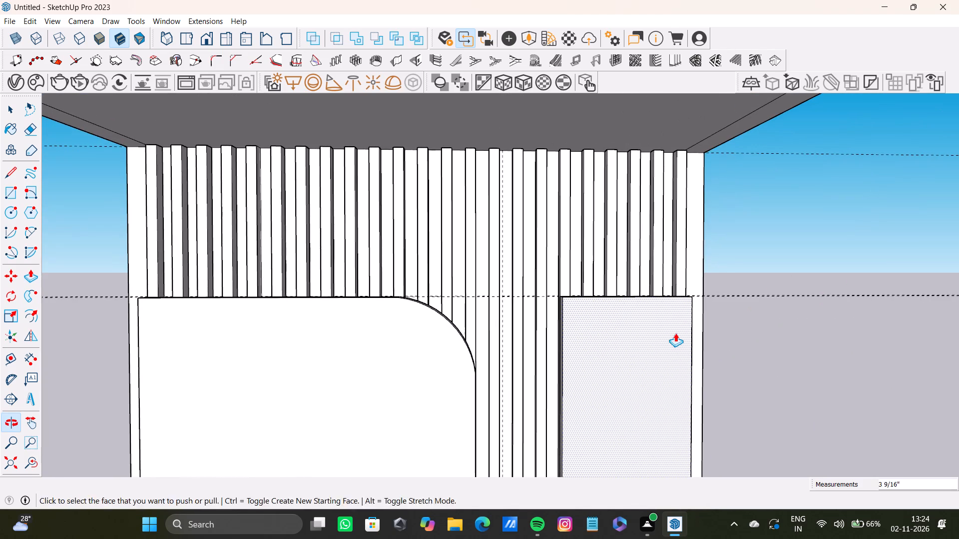
middle_click(675, 333)
middle_click(675, 333)
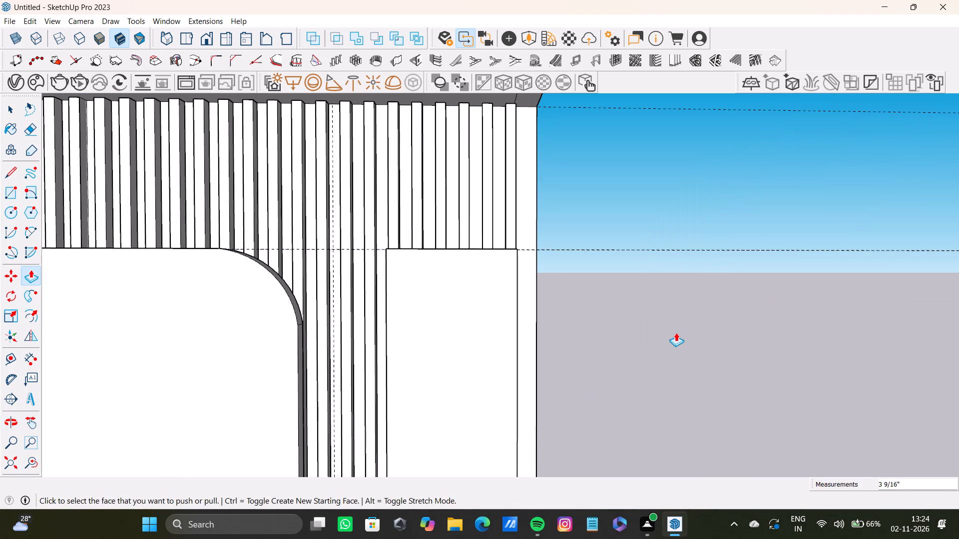
key("a")
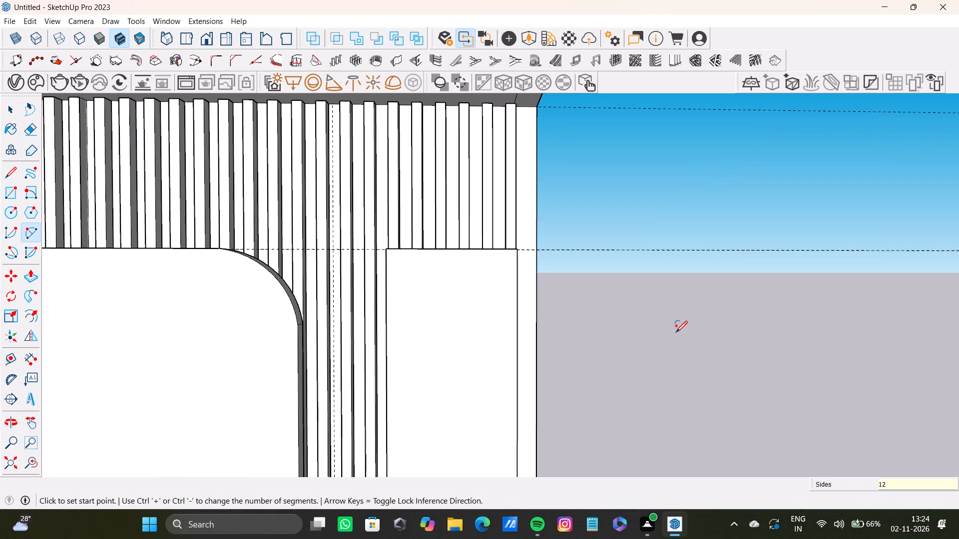
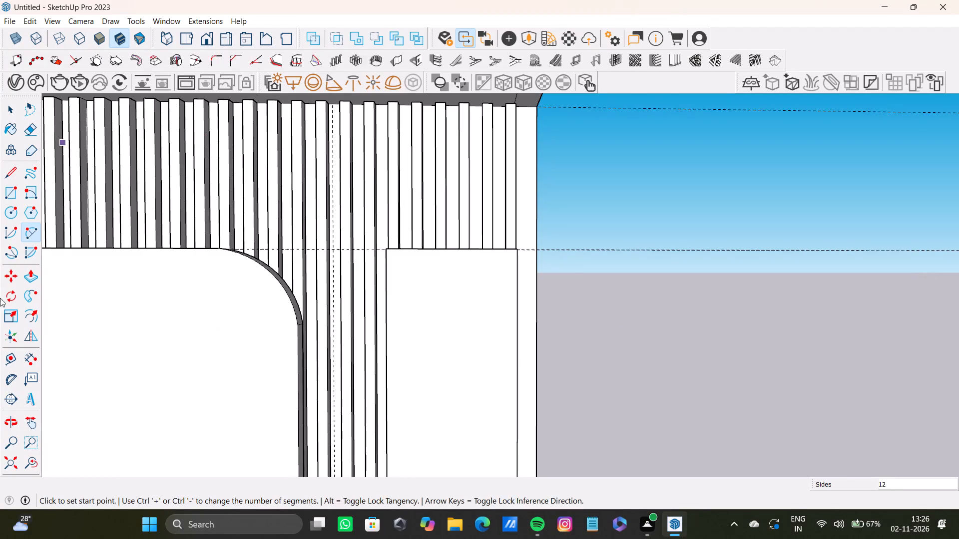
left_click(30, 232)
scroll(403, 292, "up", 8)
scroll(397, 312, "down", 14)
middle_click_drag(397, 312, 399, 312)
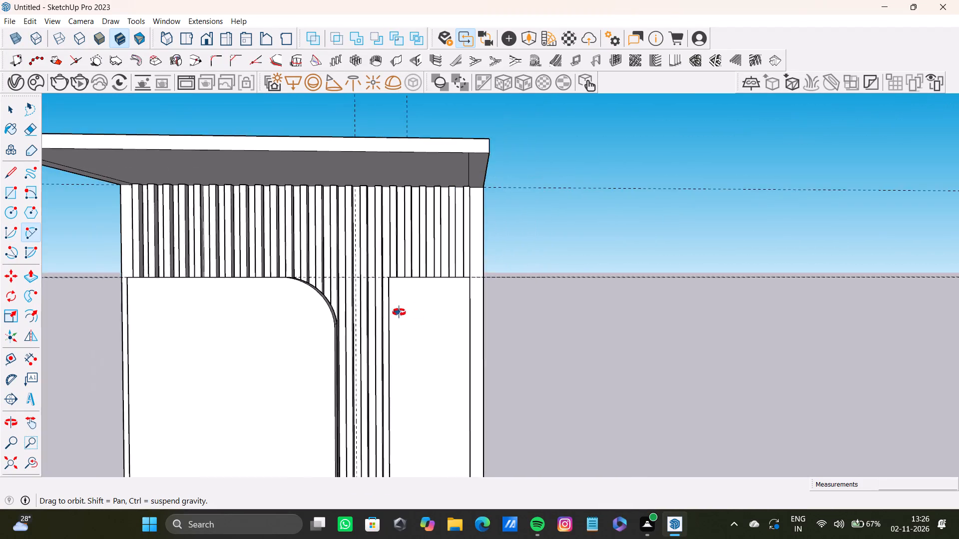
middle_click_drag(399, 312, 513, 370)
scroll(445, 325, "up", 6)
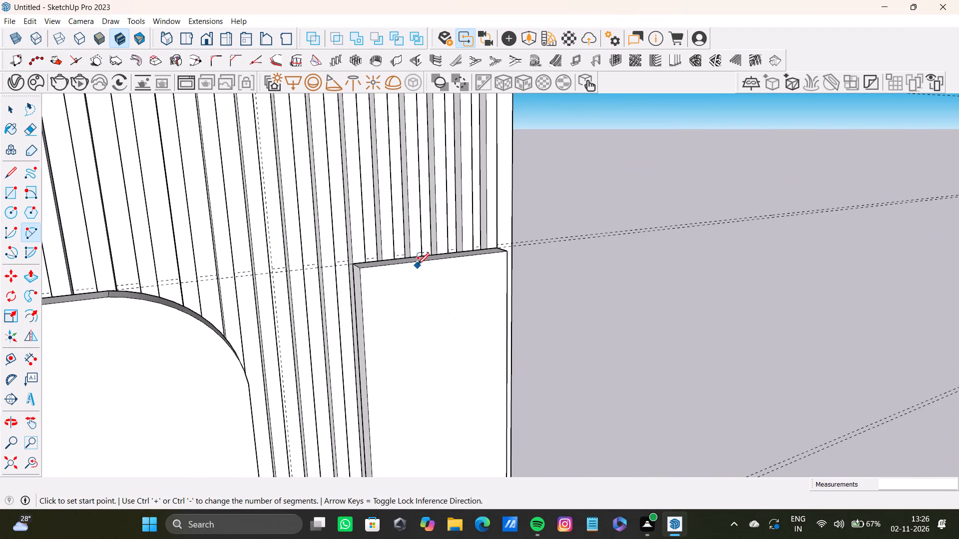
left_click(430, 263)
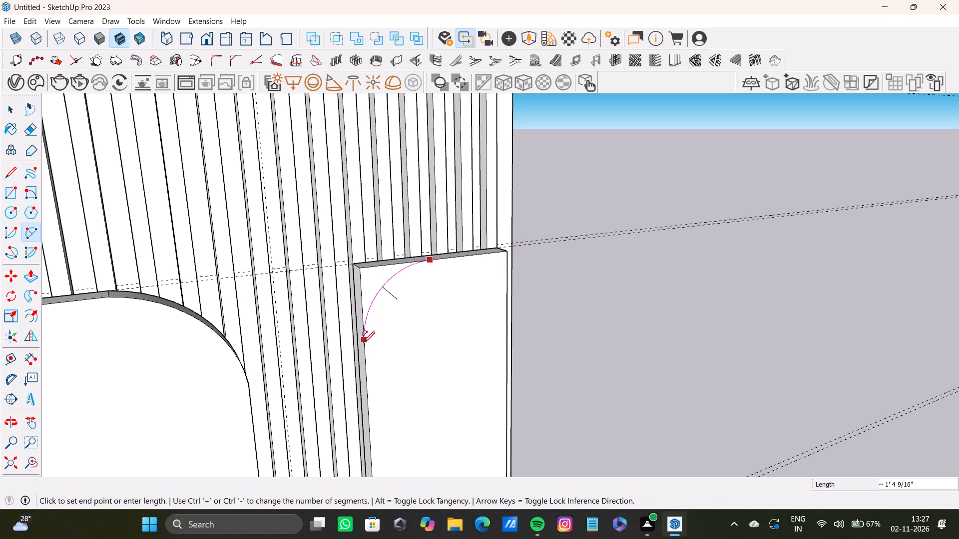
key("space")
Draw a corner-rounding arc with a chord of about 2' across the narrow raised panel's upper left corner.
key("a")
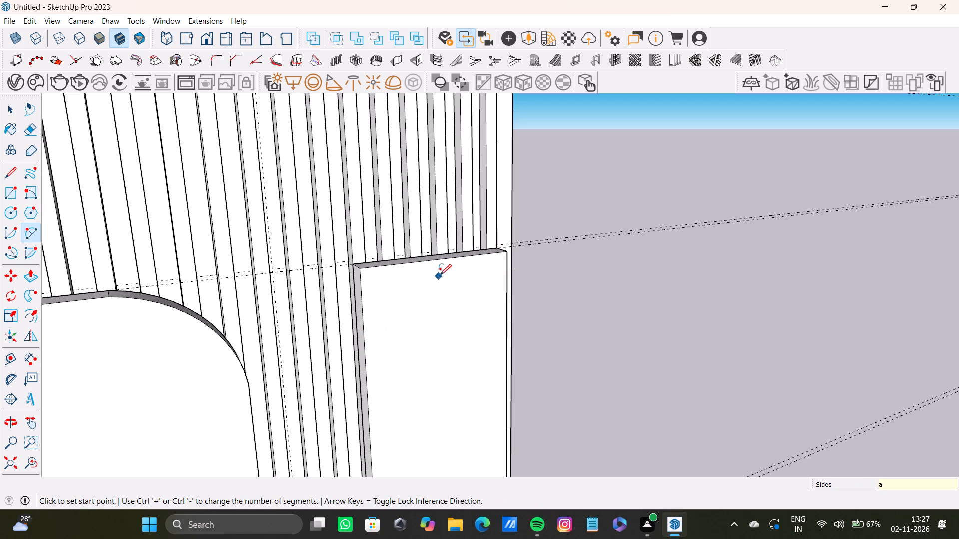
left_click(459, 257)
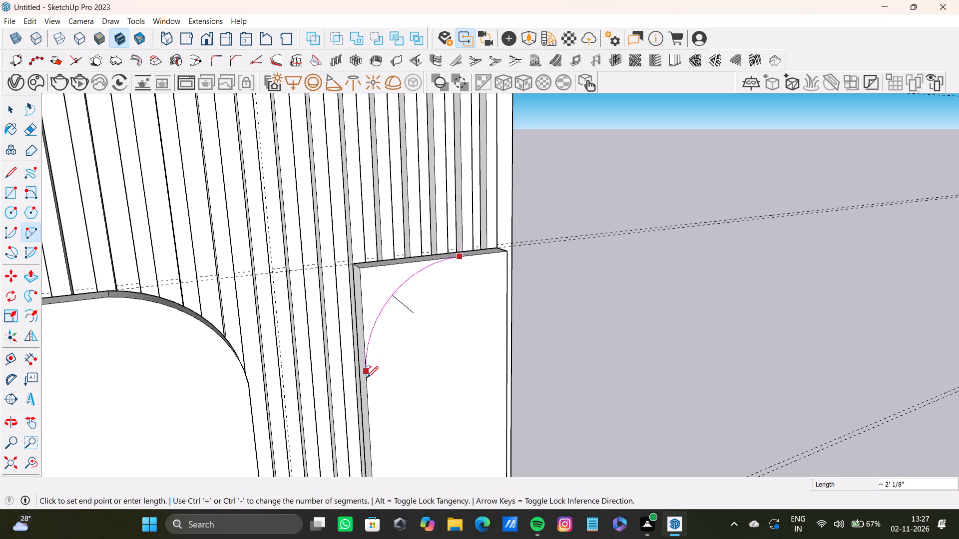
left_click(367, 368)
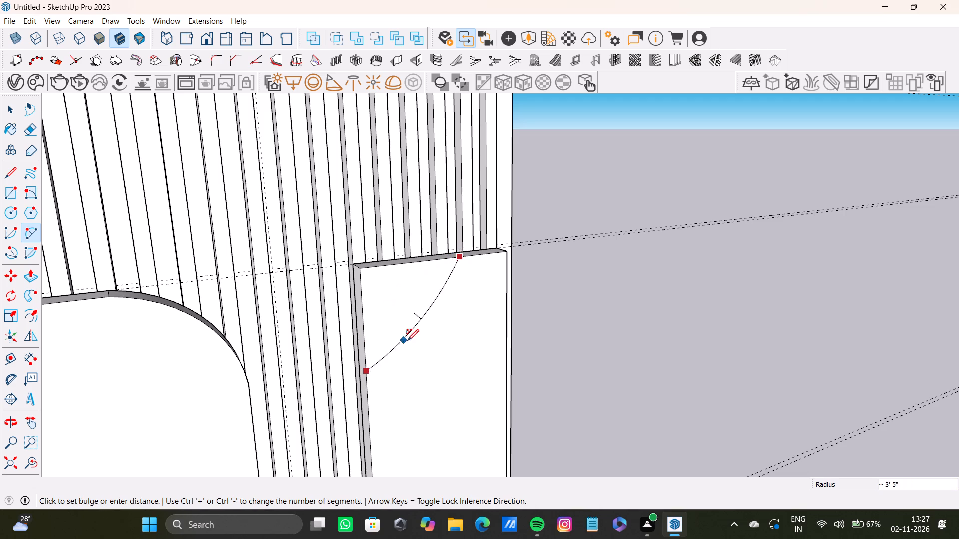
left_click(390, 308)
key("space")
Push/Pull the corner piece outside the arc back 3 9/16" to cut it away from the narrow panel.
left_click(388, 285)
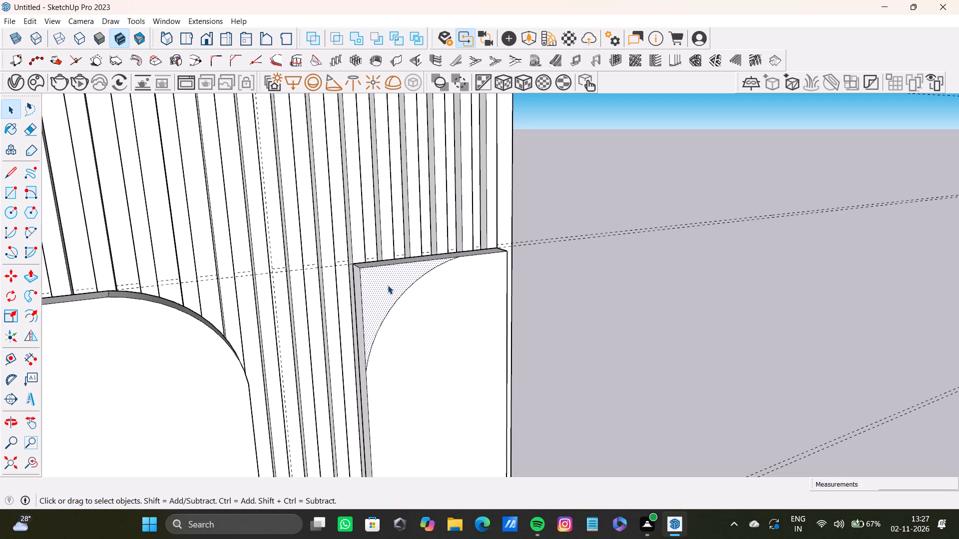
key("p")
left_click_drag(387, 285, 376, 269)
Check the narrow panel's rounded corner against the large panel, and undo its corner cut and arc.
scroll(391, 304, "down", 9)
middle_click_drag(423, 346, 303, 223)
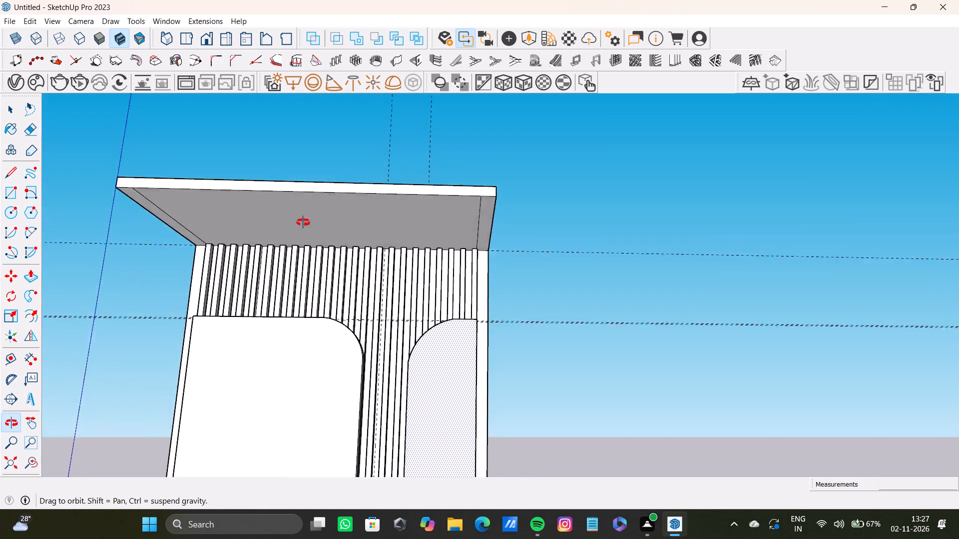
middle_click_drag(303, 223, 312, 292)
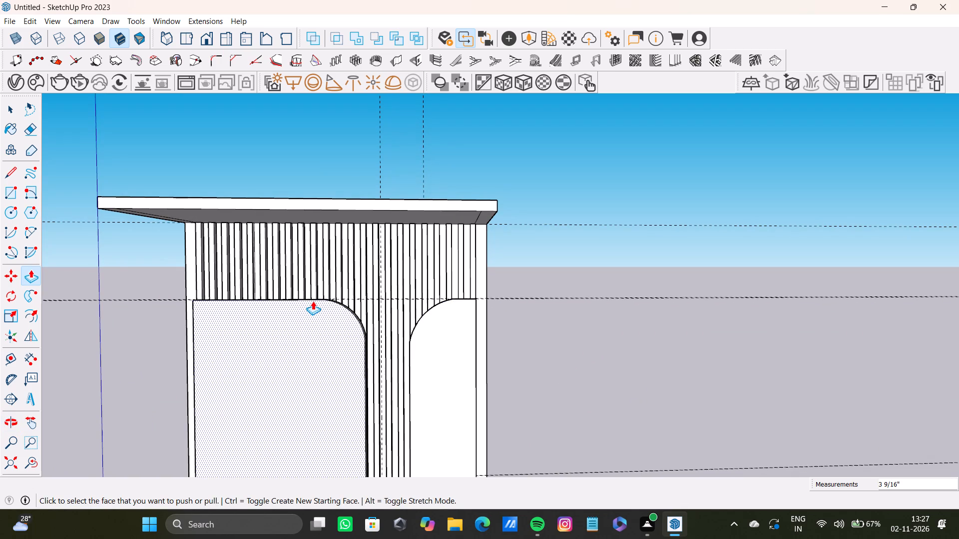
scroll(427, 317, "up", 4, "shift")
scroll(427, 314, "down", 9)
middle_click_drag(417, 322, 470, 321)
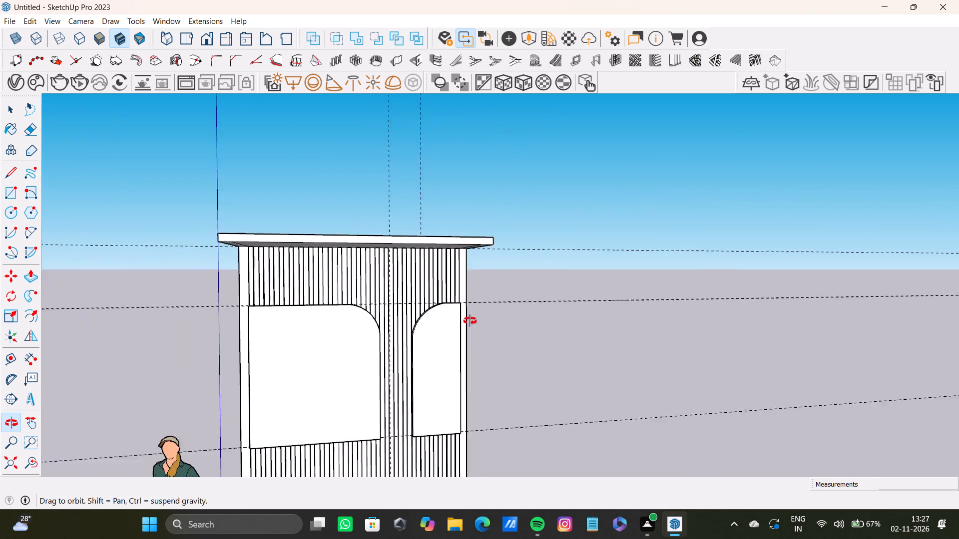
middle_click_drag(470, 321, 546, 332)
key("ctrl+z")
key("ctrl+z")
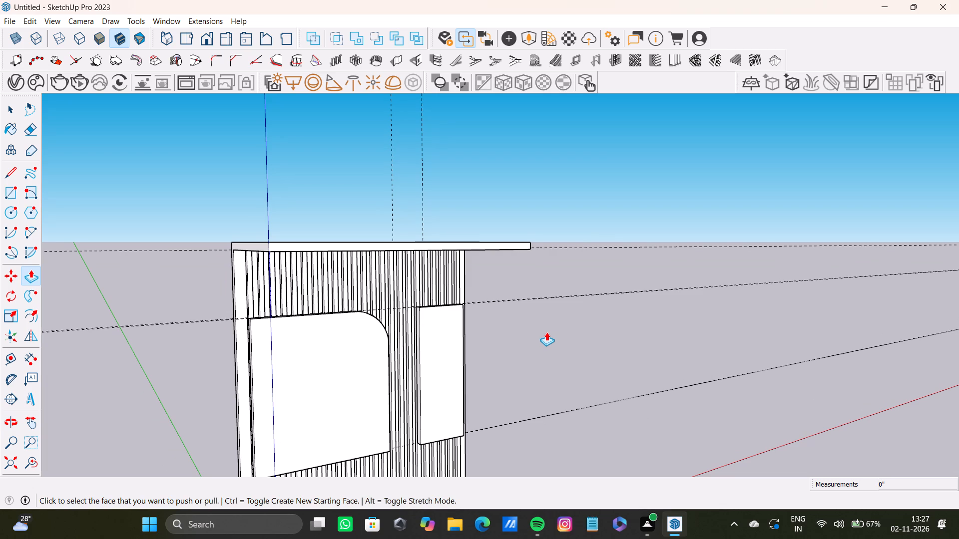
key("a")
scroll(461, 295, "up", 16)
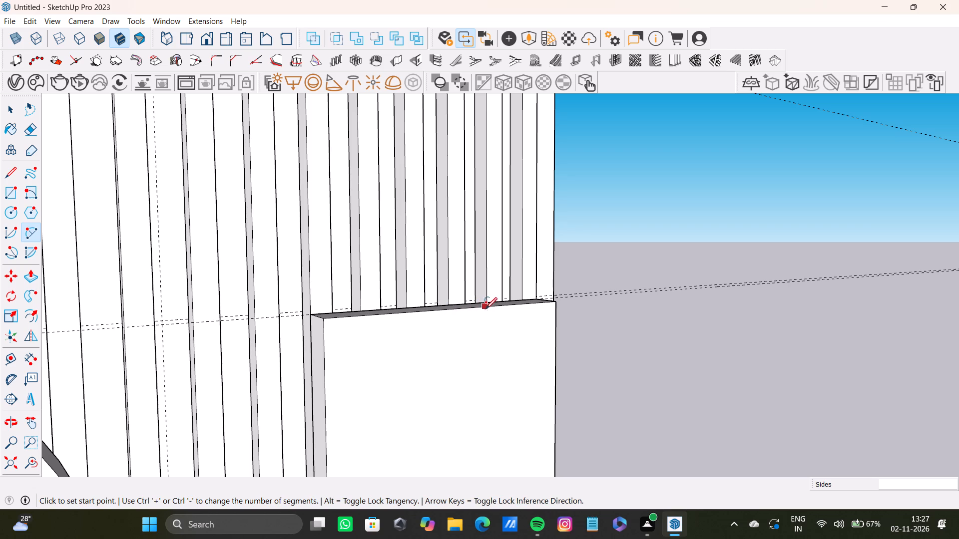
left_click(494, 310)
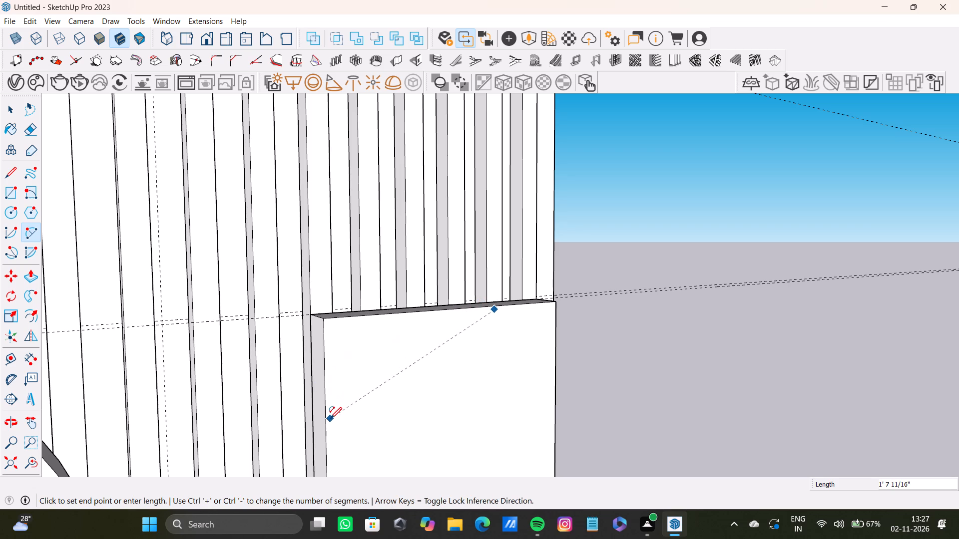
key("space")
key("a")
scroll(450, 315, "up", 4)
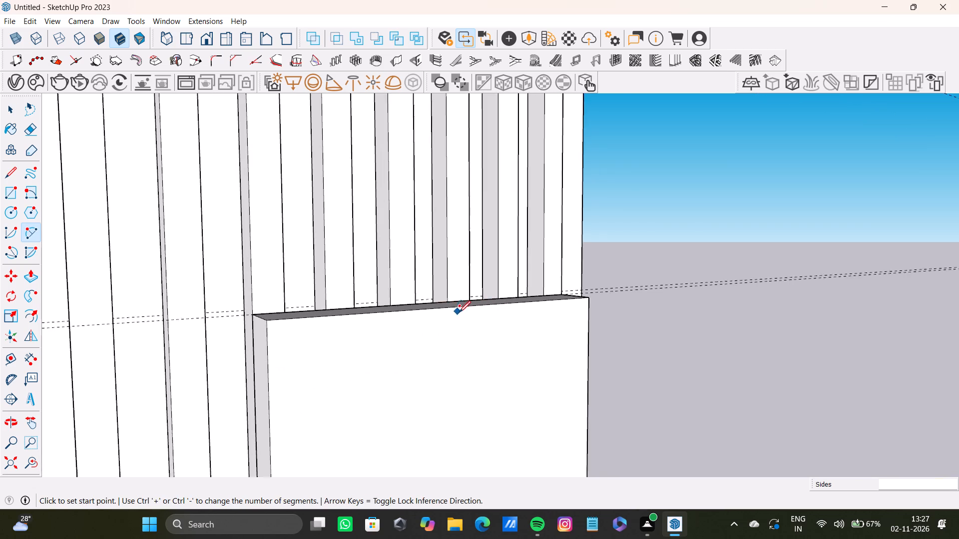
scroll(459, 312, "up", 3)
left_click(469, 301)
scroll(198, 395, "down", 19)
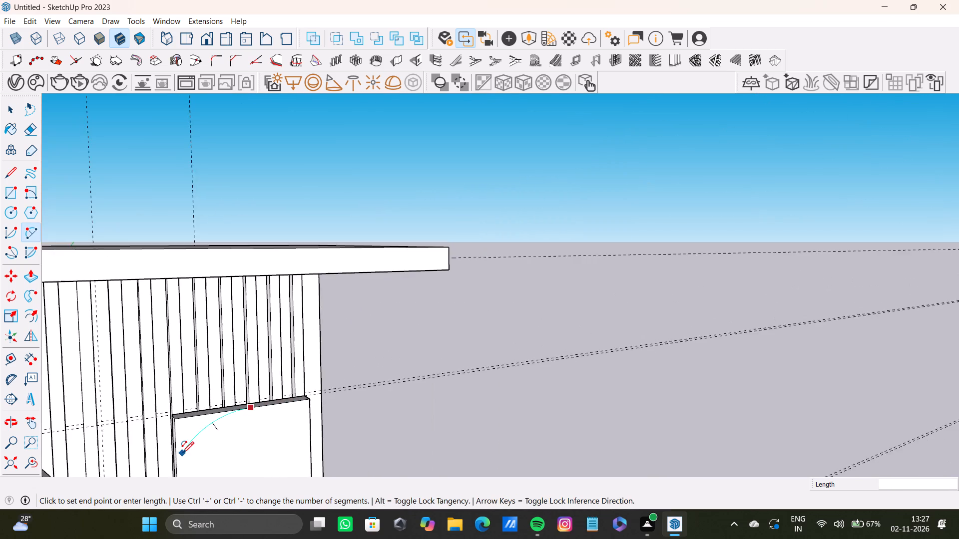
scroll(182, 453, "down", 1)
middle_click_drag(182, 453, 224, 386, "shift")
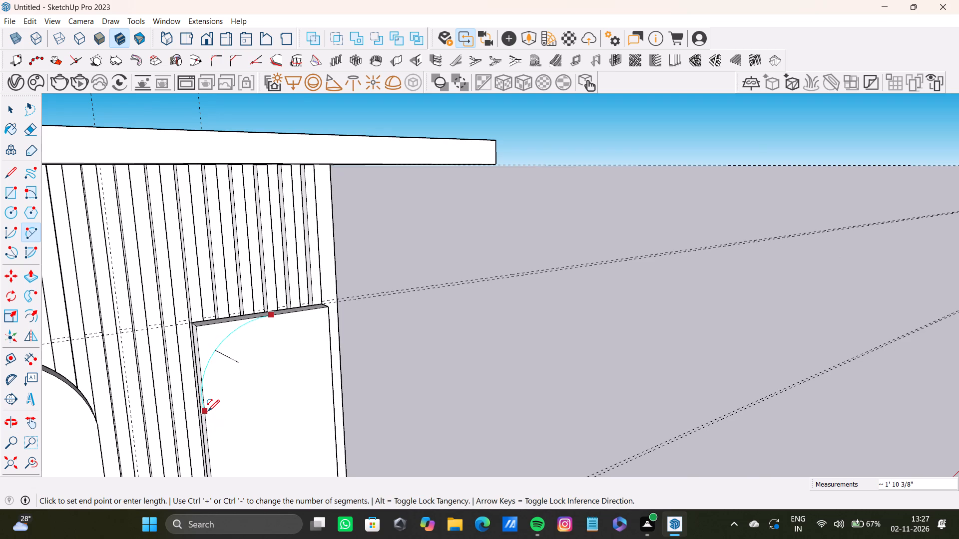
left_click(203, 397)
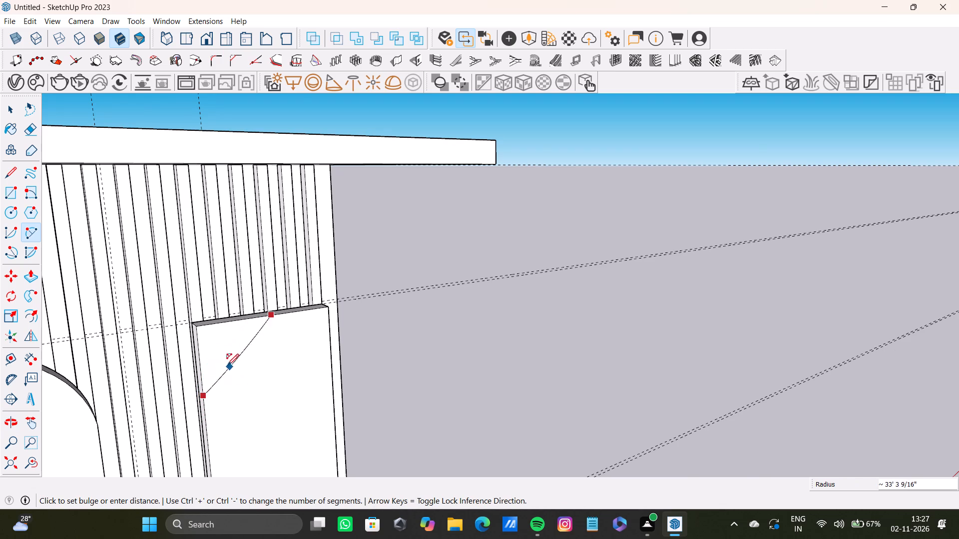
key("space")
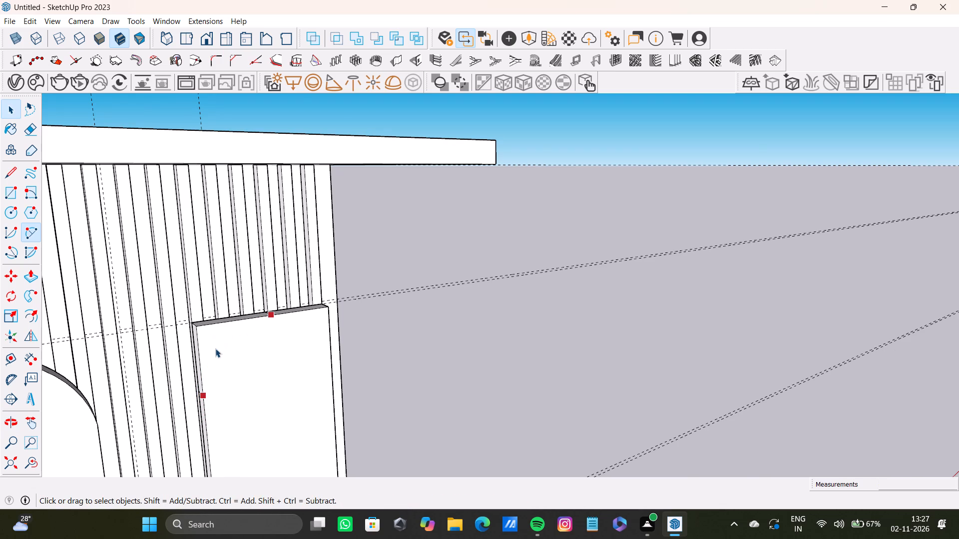
Draw a tangent corner-rounding arc with a radius of about 1' 1 1/4" across the narrow panel's upper left corner.
key("a")
scroll(213, 343, "down", 16)
middle_click_drag(219, 338, 275, 288, "shift")
scroll(273, 287, "up", 3)
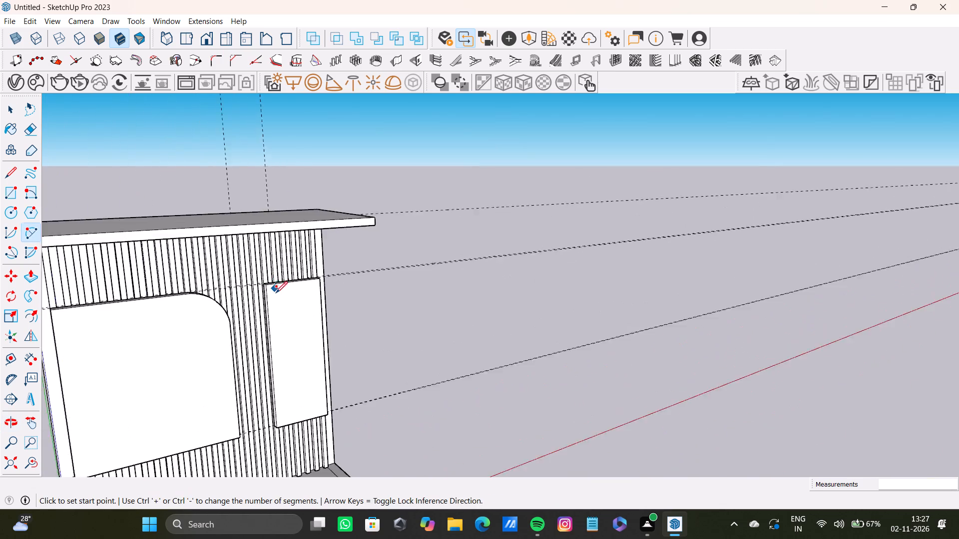
scroll(276, 293, "up", 12)
left_click(311, 264)
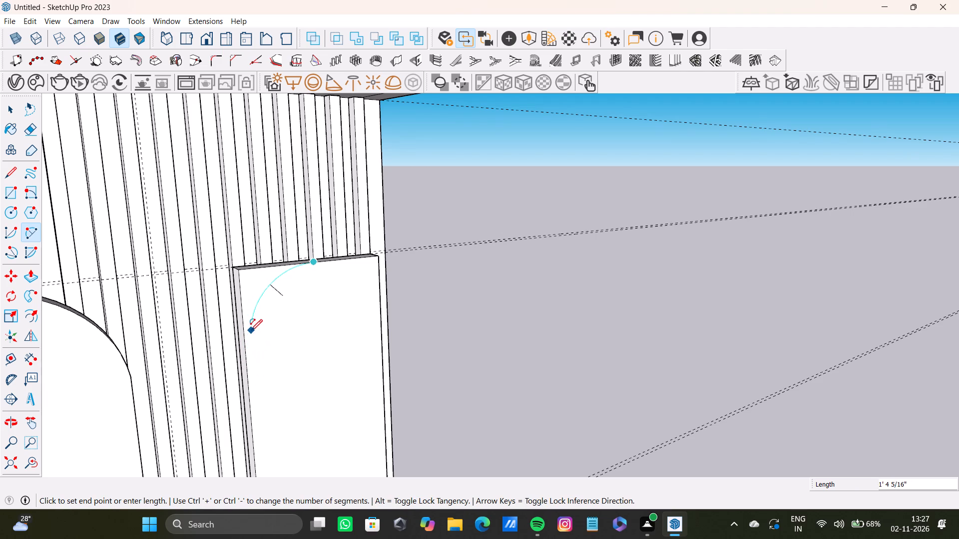
left_click(244, 343)
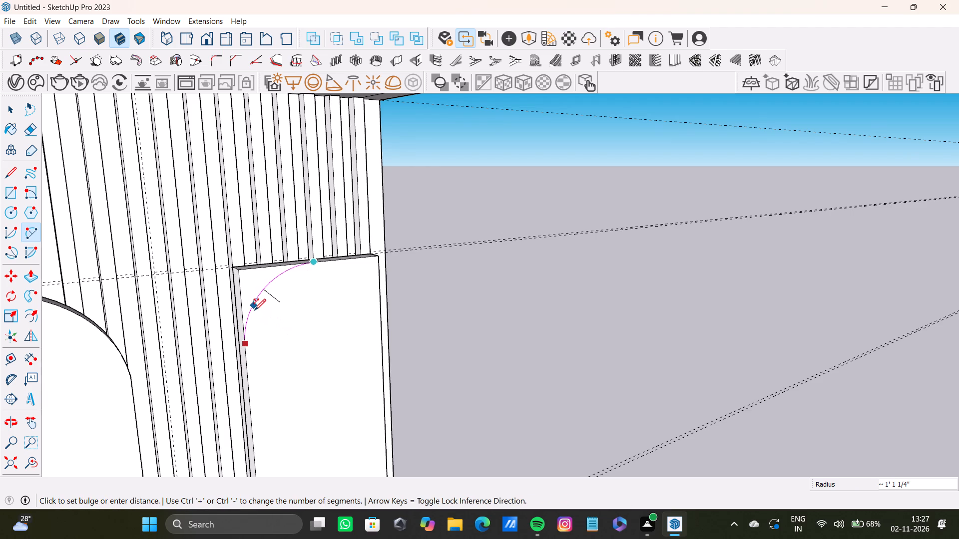
left_click(254, 310)
key("space")
Push/Pull the corner piece outside the new arc back 3 9/16" to cut it away from the narrow panel.
left_click(255, 280)
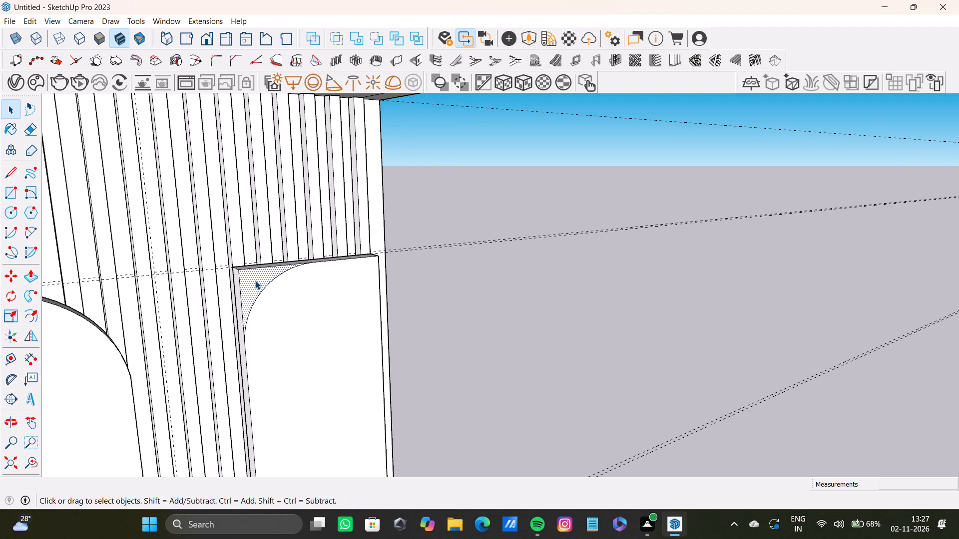
key("p")
left_click_drag(255, 285, 241, 277)
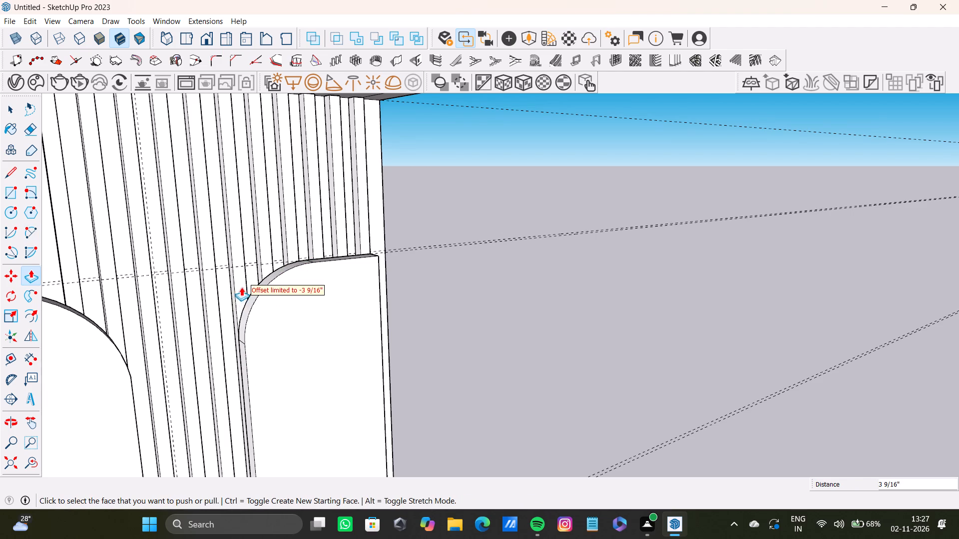
scroll(255, 296, "down", 18)
middle_click_drag(275, 303, 128, 245)
scroll(372, 358, "up", 10)
scroll(319, 306, "down", 16)
middle_click_drag(319, 305, 474, 261, "shift")
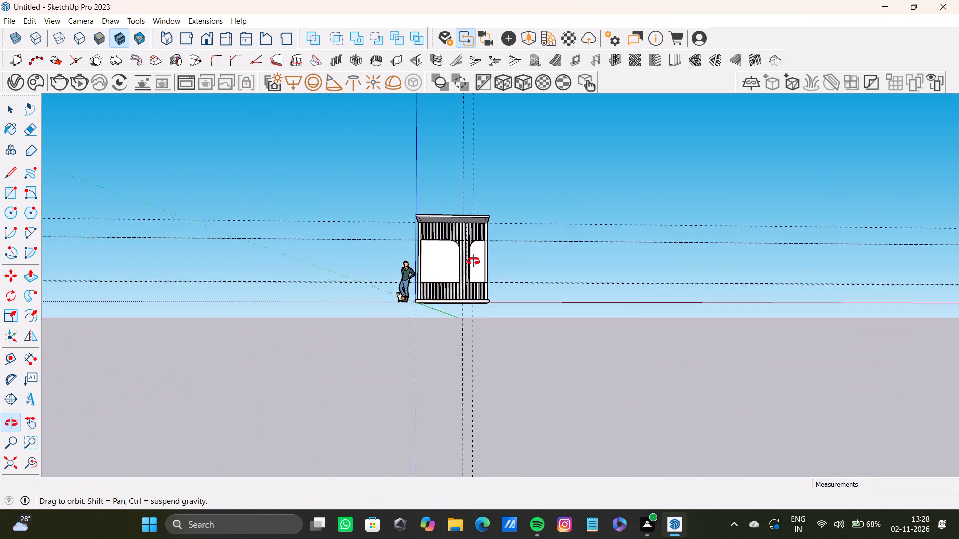
middle_click_drag(474, 261, 506, 334, "shift")
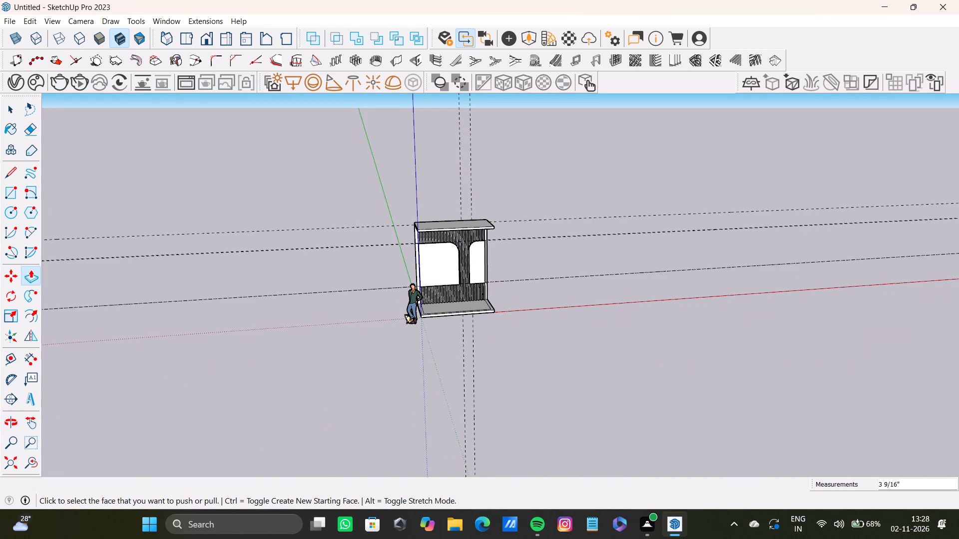
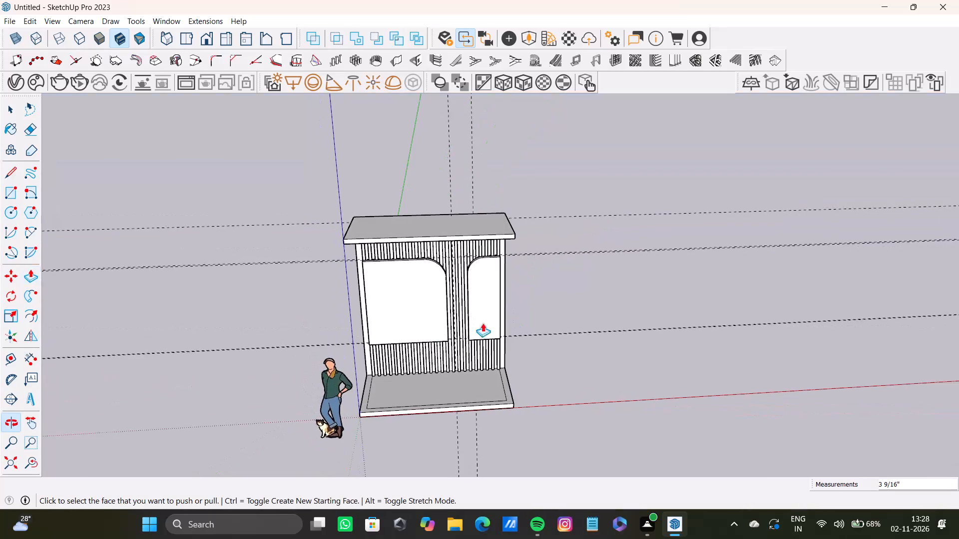
Place a horizontal guide 2' 2 13/16" above the flutes' bottom edge, just below the large marble panel.
scroll(420, 346, "up", 13)
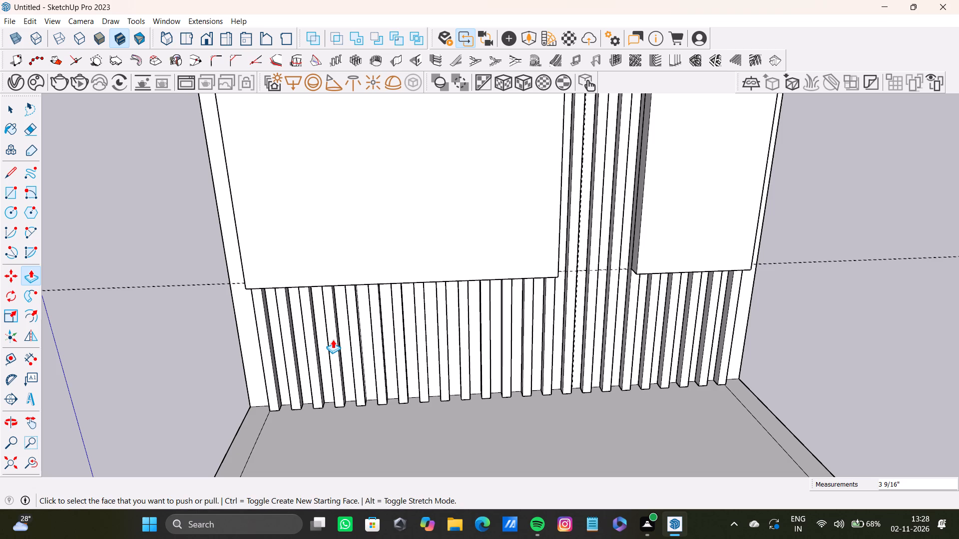
key("space")
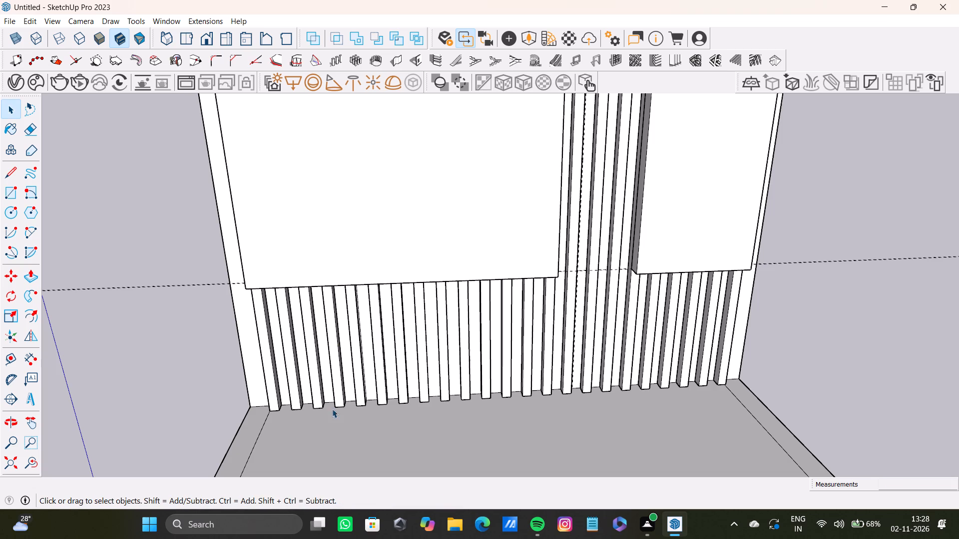
key("t")
scroll(276, 395, "up", 8)
left_click(272, 429)
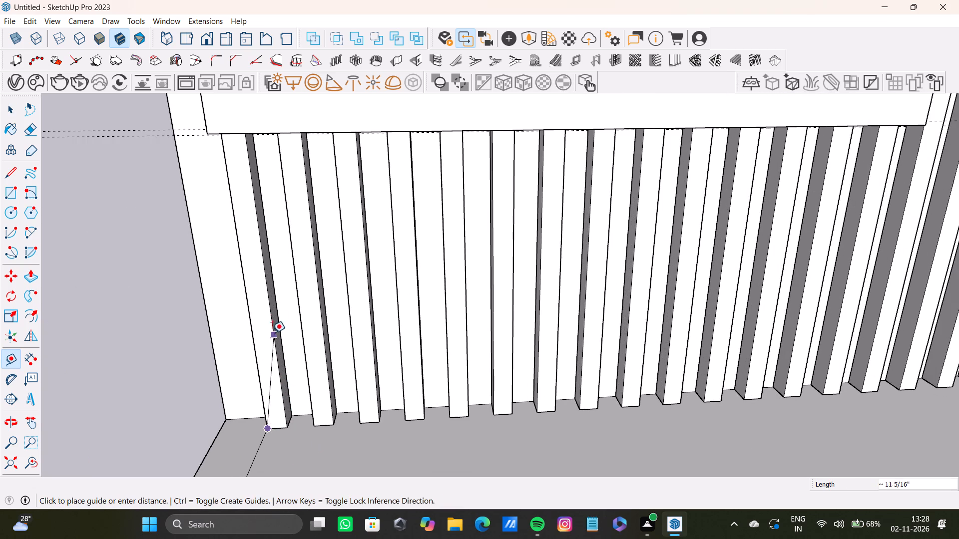
key("space")
key("t")
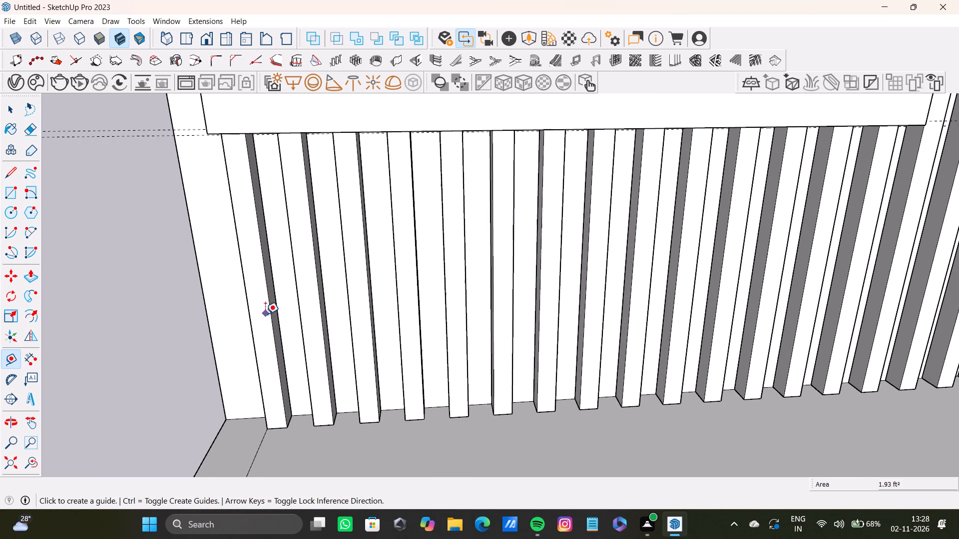
scroll(270, 412, "up", 8)
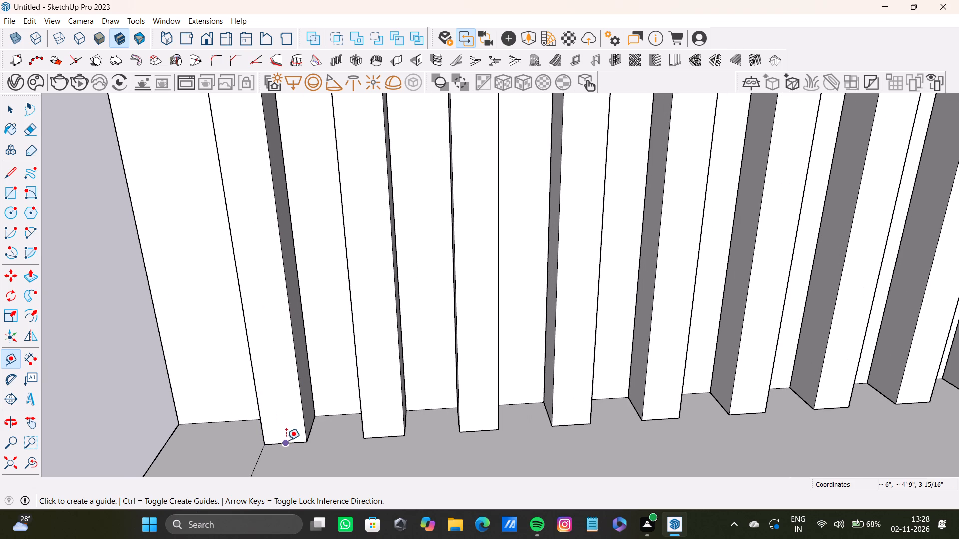
left_click(286, 440)
scroll(318, 285, "down", 20)
scroll(318, 285, "down", 1)
middle_click_drag(283, 178, 295, 254, "shift")
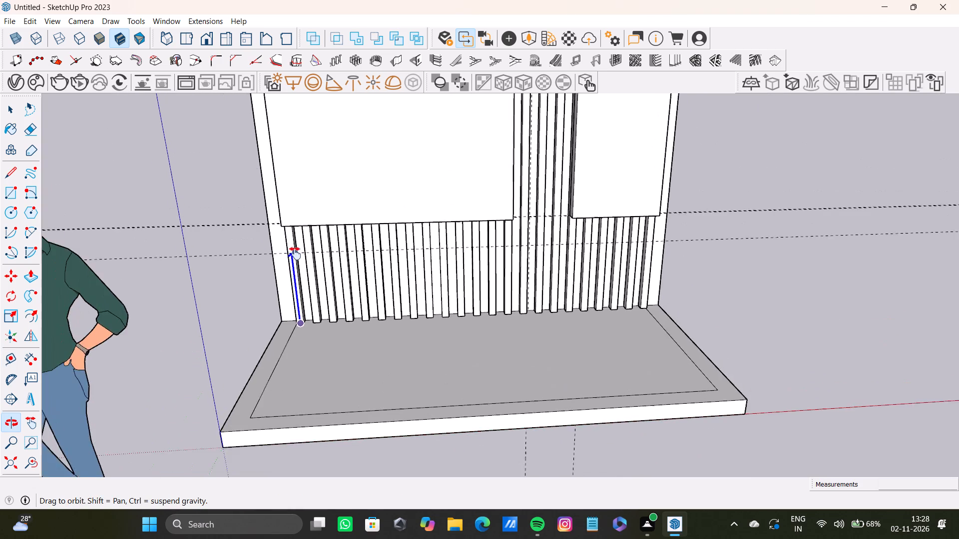
middle_click_drag(295, 254, 294, 239, "shift")
scroll(294, 239, "up", 7)
left_click(289, 233)
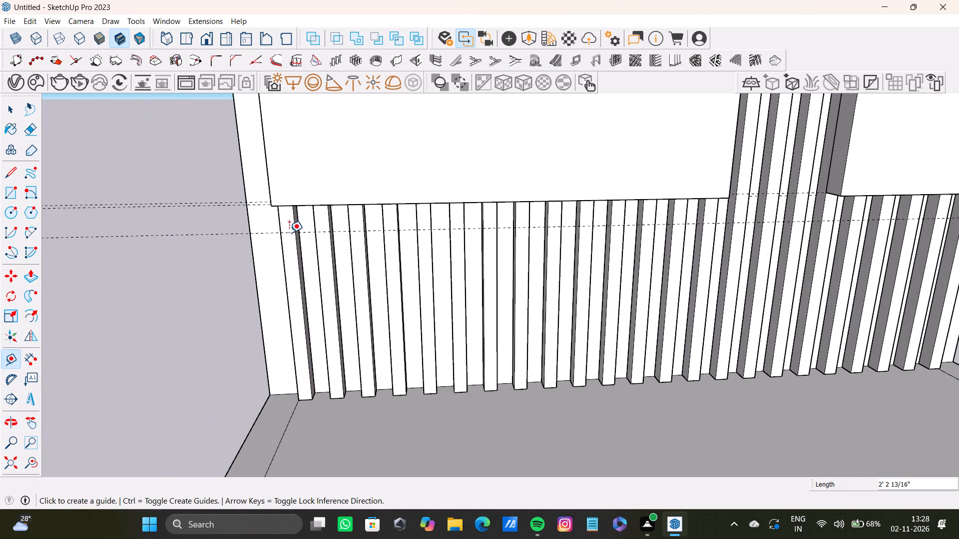
Draw a 9' 1 7/16" by 2' 2 13/16" rectangle over the lower fluting, from the guide to the last flute's bottom corner.
key("space")
key("r")
scroll(278, 241, "up", 5)
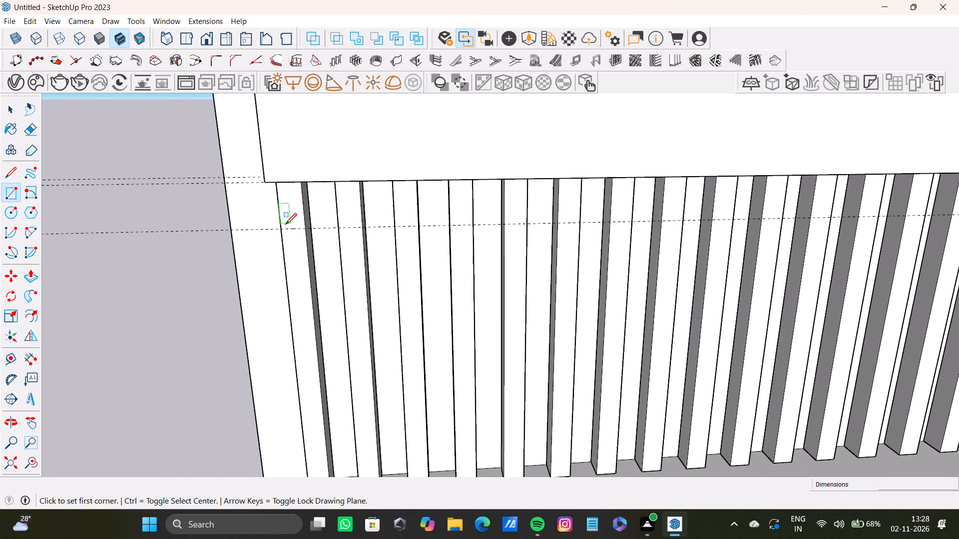
left_click(285, 229)
scroll(607, 352, "down", 18)
middle_click_drag(671, 368, 568, 363)
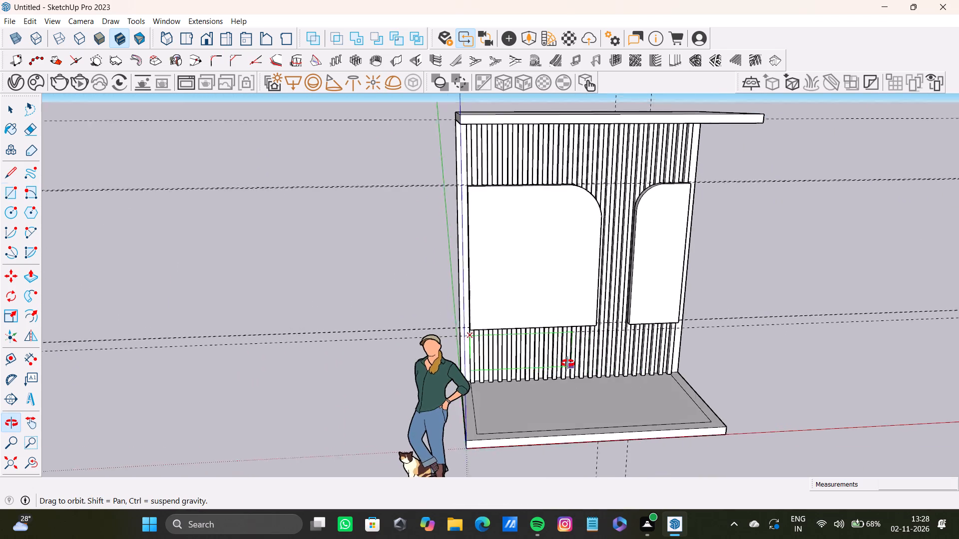
middle_click_drag(568, 363, 546, 360)
scroll(627, 373, "up", 11)
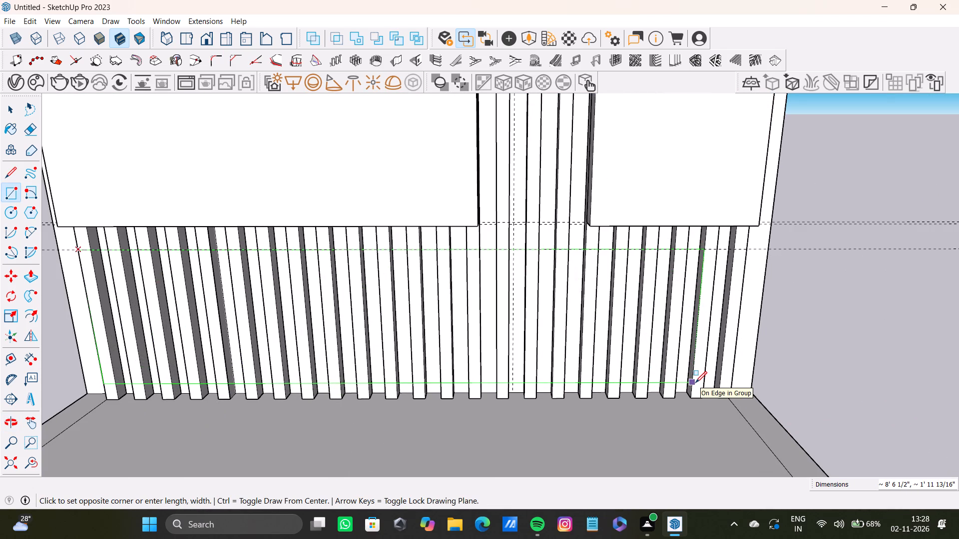
scroll(720, 376, "down", 4)
middle_click_drag(718, 377, 623, 369)
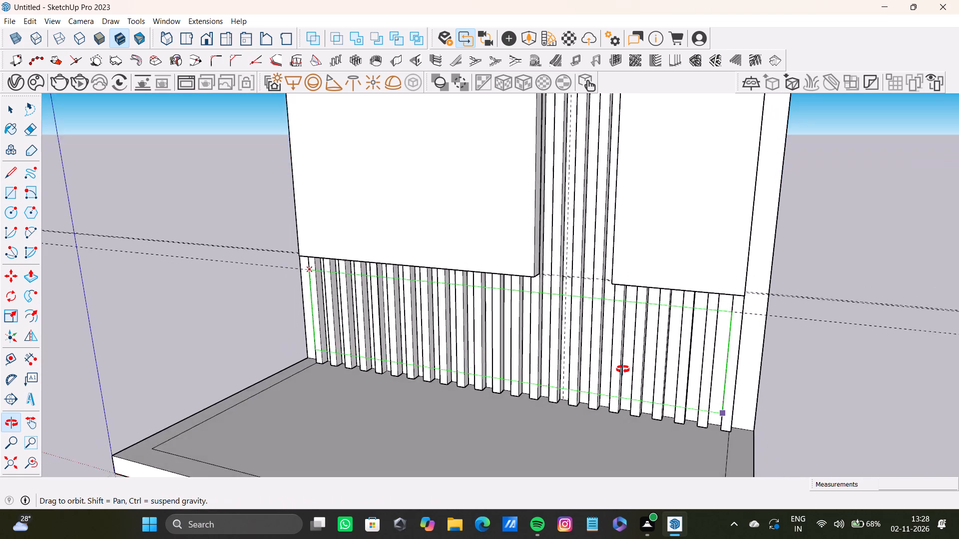
middle_click_drag(623, 369, 652, 377)
scroll(713, 430, "up", 6)
left_click(744, 415)
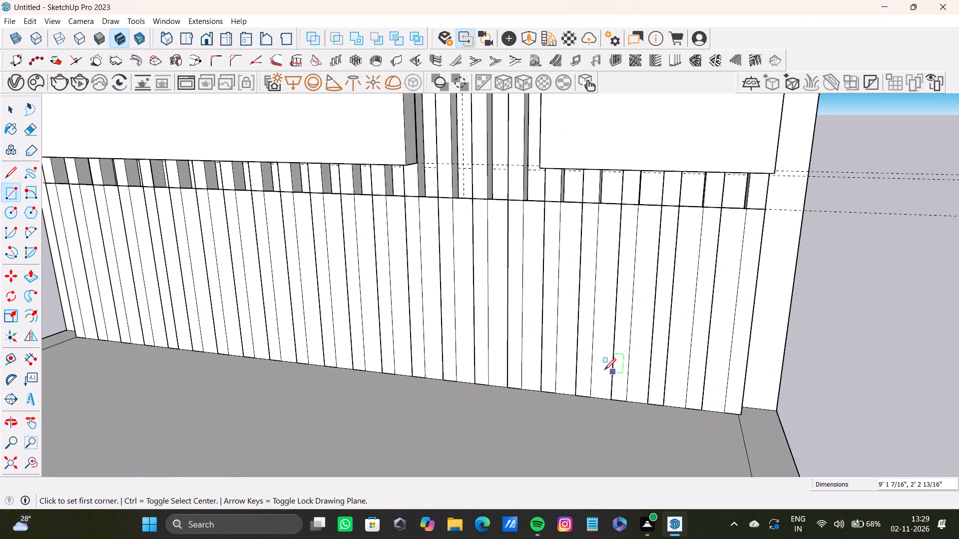
Push/Pull the main part of the new rectangle forward about 11 1/2" to form a low cabinet box.
key("space")
left_click(494, 269)
key("p")
left_click_drag(493, 269, 461, 289)
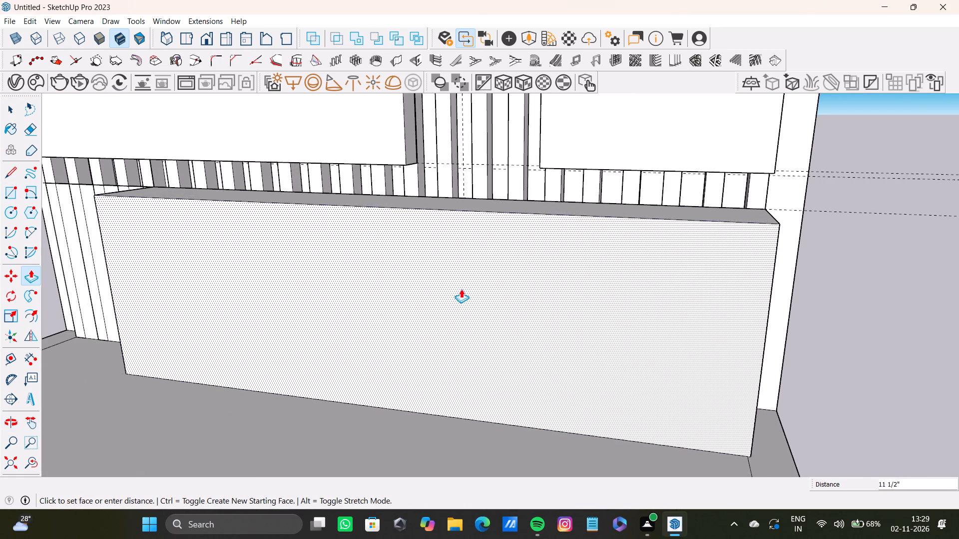
left_click_drag(461, 289, 458, 292)
Push/Pull the remaining section beside the box forward until it is flush with the box's front face.
scroll(294, 277, "down", 13)
middle_click_drag(199, 258, 467, 279, "shift")
scroll(185, 300, "up", 10)
key("space")
left_click(226, 295)
key("p")
left_click_drag(226, 295, 239, 303)
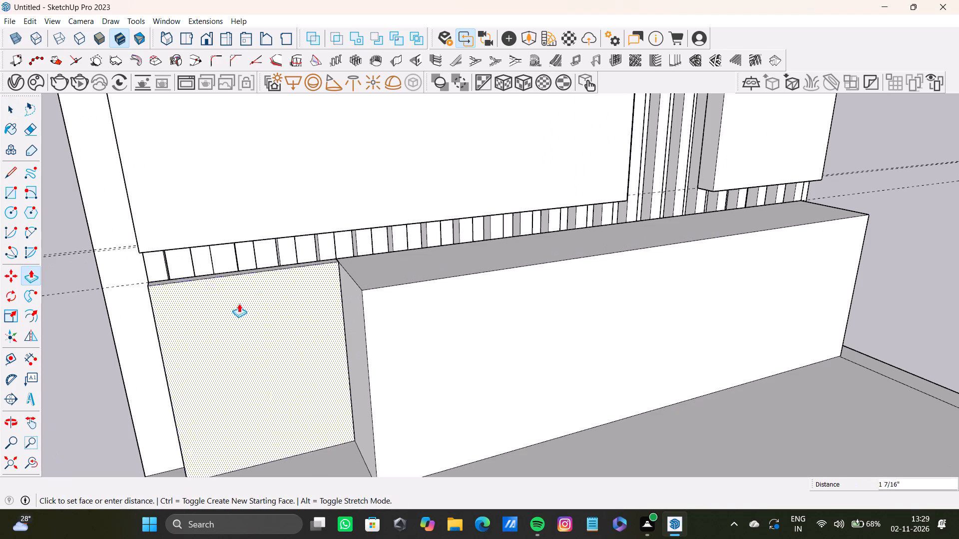
left_click_drag(239, 303, 404, 310)
scroll(346, 312, "down", 3)
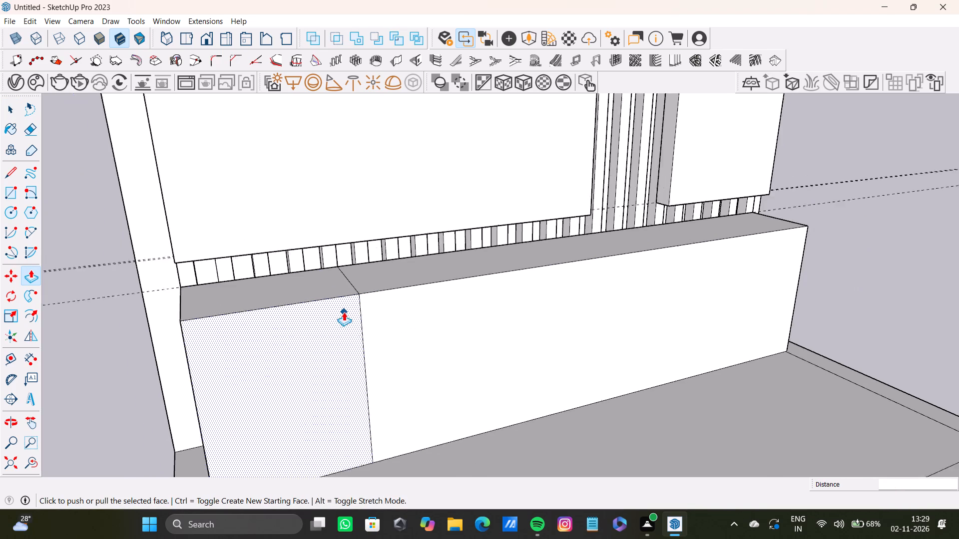
scroll(344, 312, "down", 6)
middle_click_drag(384, 331, 301, 348)
key("space")
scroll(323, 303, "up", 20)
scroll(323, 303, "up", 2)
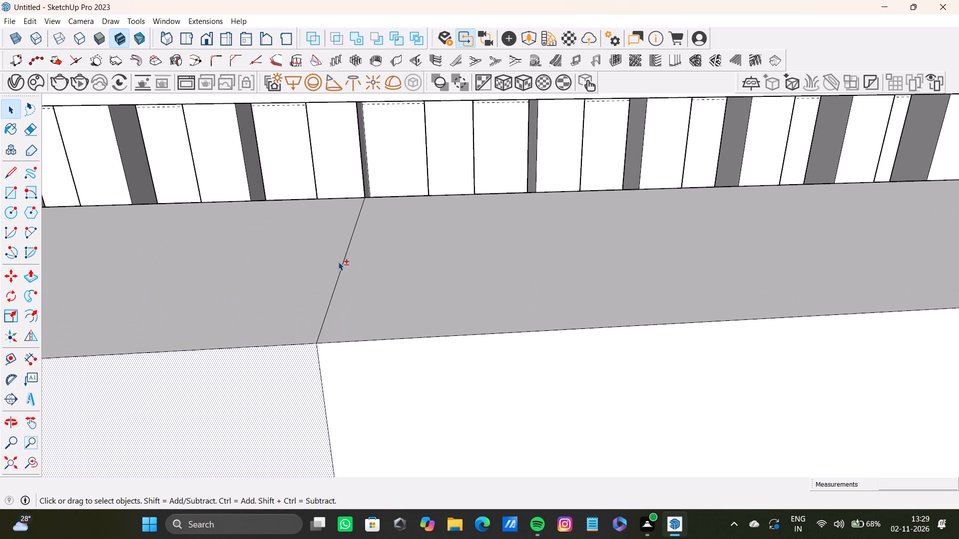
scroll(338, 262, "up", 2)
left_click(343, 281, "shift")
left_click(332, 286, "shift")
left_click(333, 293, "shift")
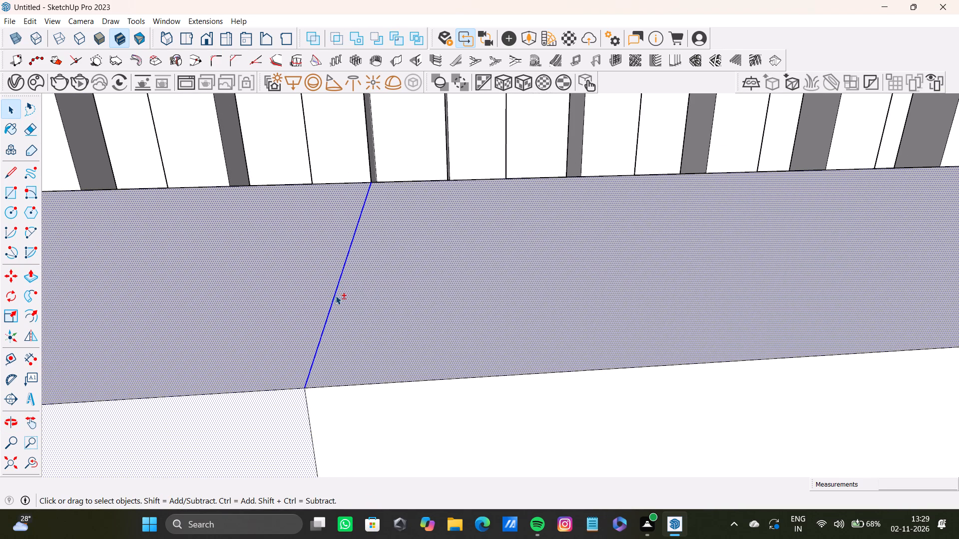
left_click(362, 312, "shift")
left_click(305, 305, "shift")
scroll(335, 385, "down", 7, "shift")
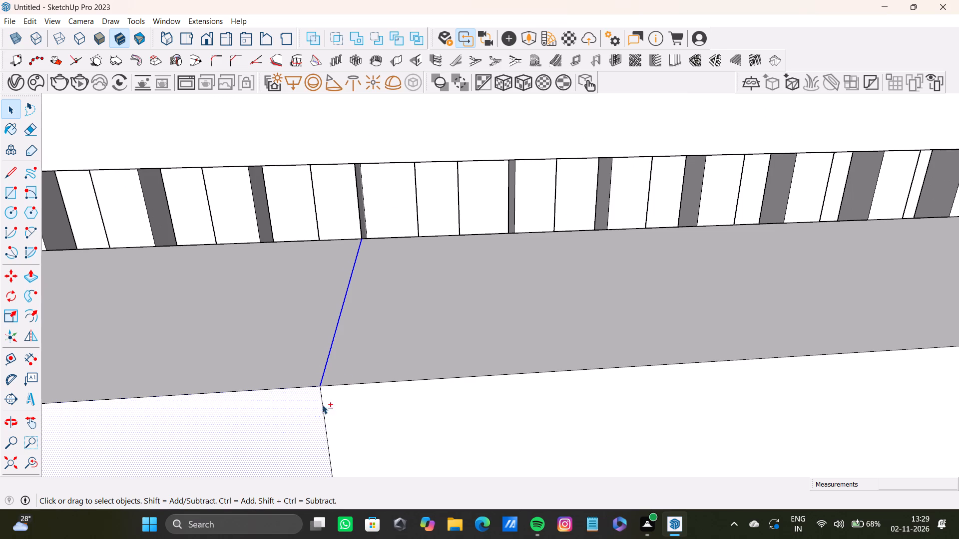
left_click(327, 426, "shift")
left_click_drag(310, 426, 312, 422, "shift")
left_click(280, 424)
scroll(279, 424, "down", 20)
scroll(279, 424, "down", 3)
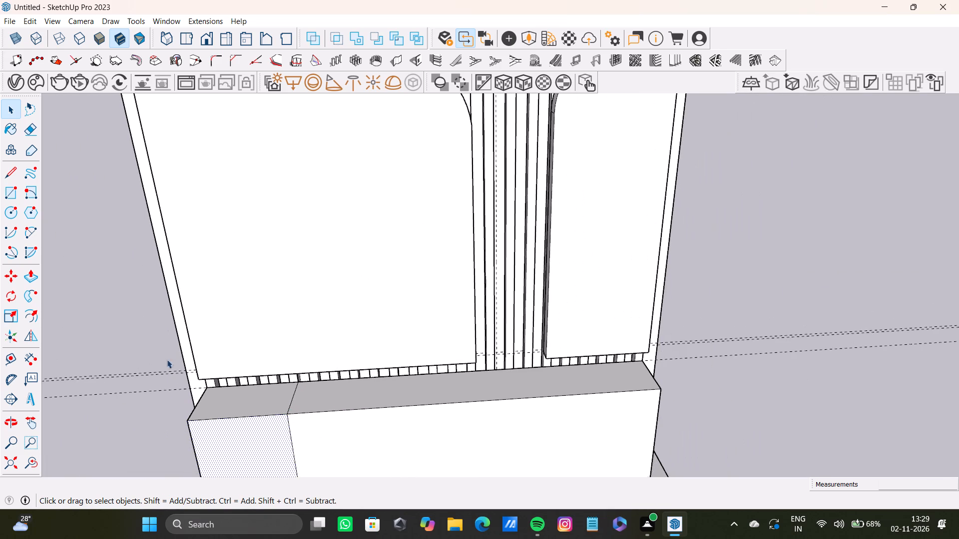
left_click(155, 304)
Delete the two seam edges dividing the cabinet box's top and front faces.
scroll(252, 389, "up", 19)
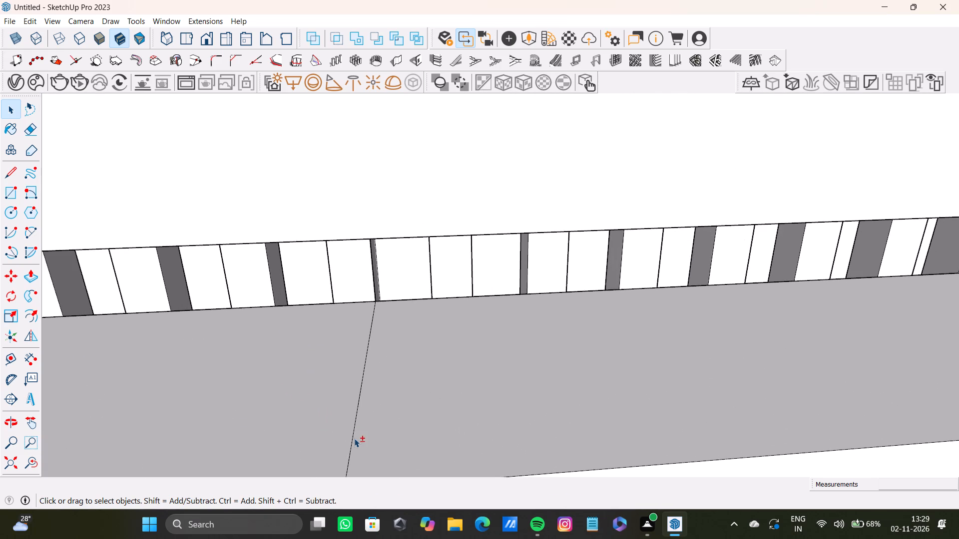
left_click(353, 438, "shift")
scroll(351, 440, "down", 13, "shift")
middle_click_drag(346, 440, 342, 360, "shift")
scroll(347, 359, "up", 6, "shift")
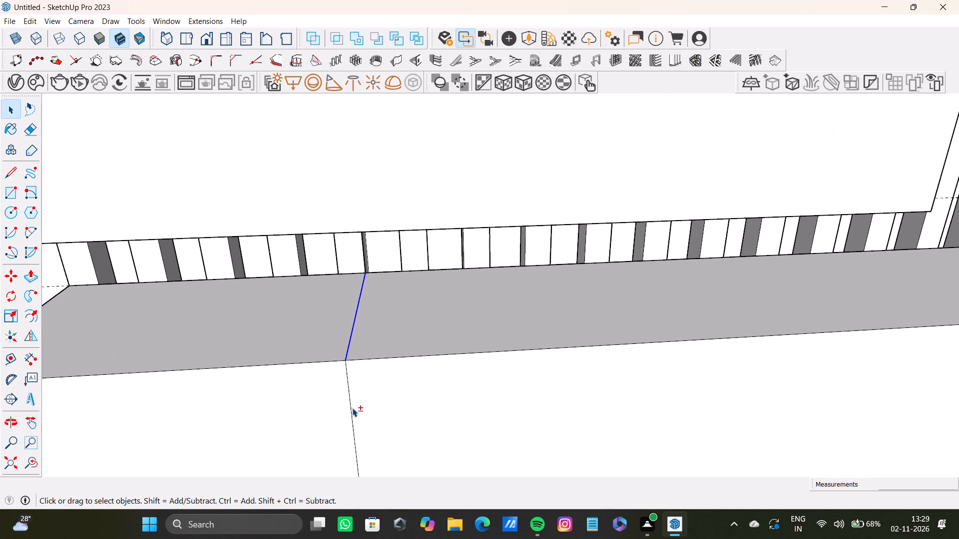
left_click(352, 413, "shift")
key("shift+Delete")
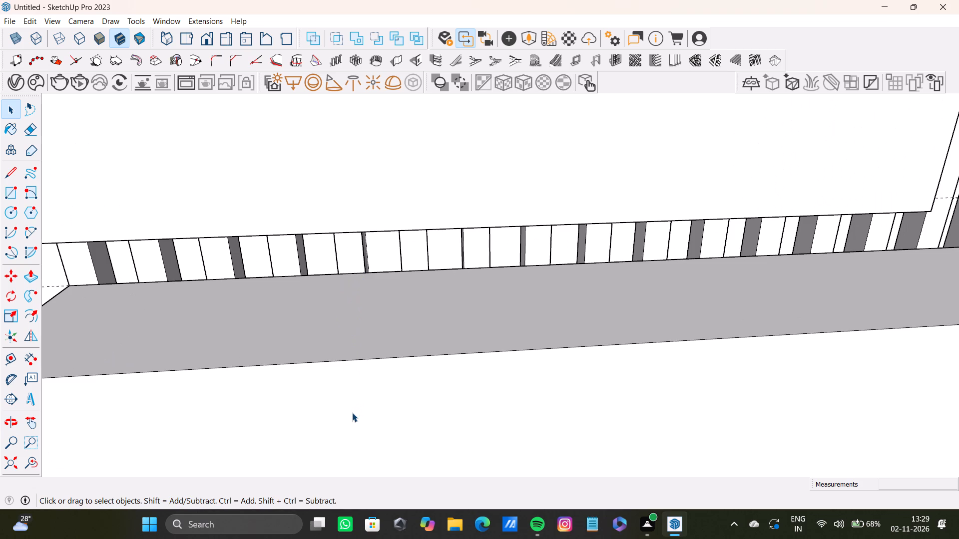
Push/Pull the cabinet box's whole front face forward by about another 1 1/2".
scroll(352, 413, "down", 16)
scroll(326, 408, "up", 1)
scroll(326, 408, "down", 9)
middle_click_drag(321, 412, 541, 260)
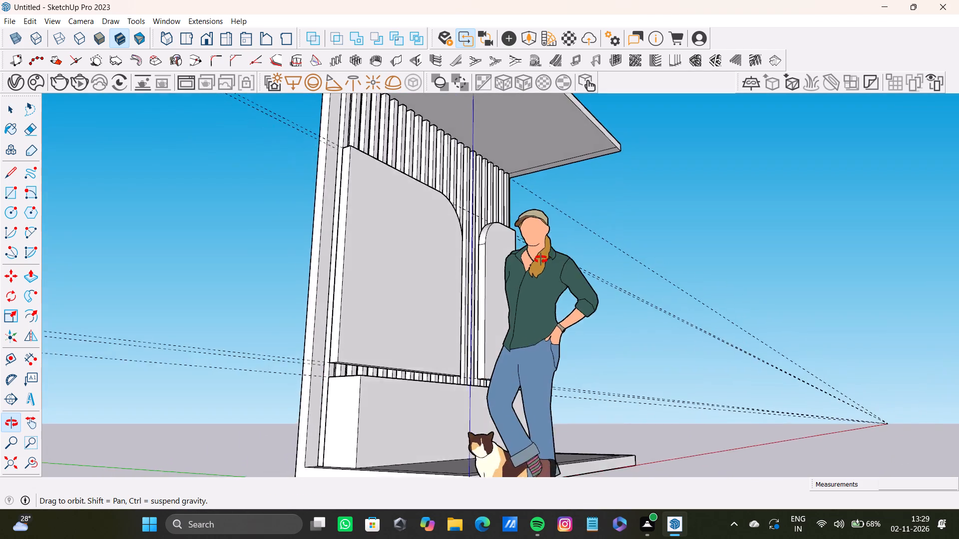
middle_click_drag(541, 260, 347, 315)
scroll(346, 319, "down", 1)
scroll(335, 349, "up", 9)
scroll(301, 404, "down", 9)
middle_click_drag(299, 405, 342, 383)
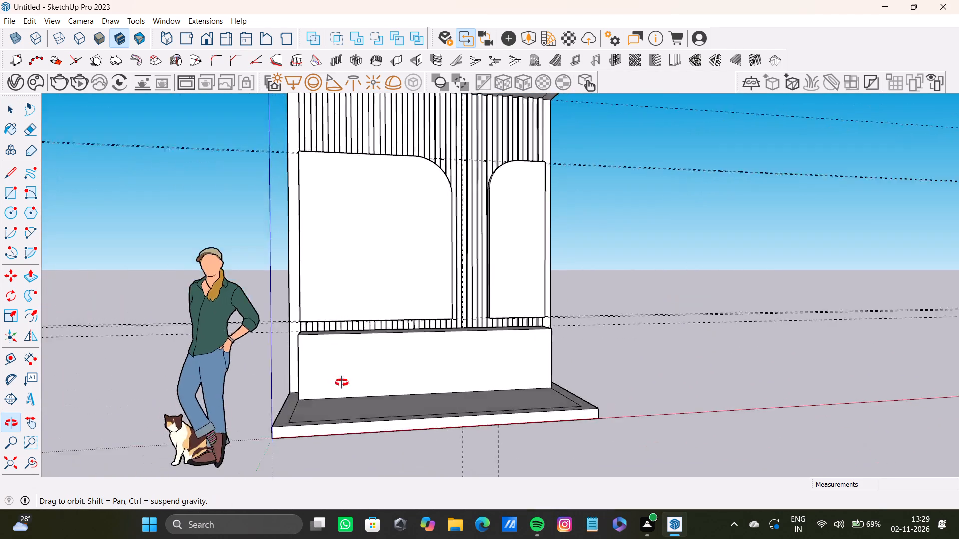
middle_click_drag(342, 383, 332, 462)
scroll(320, 322, "up", 8)
key("p")
left_click_drag(367, 367, 364, 379)
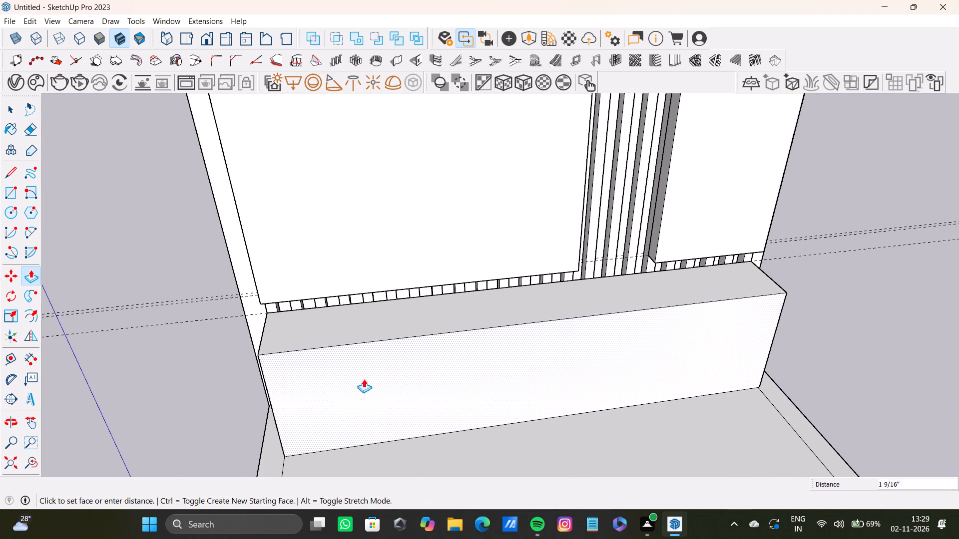
left_click_drag(364, 379, 360, 386)
key("space")
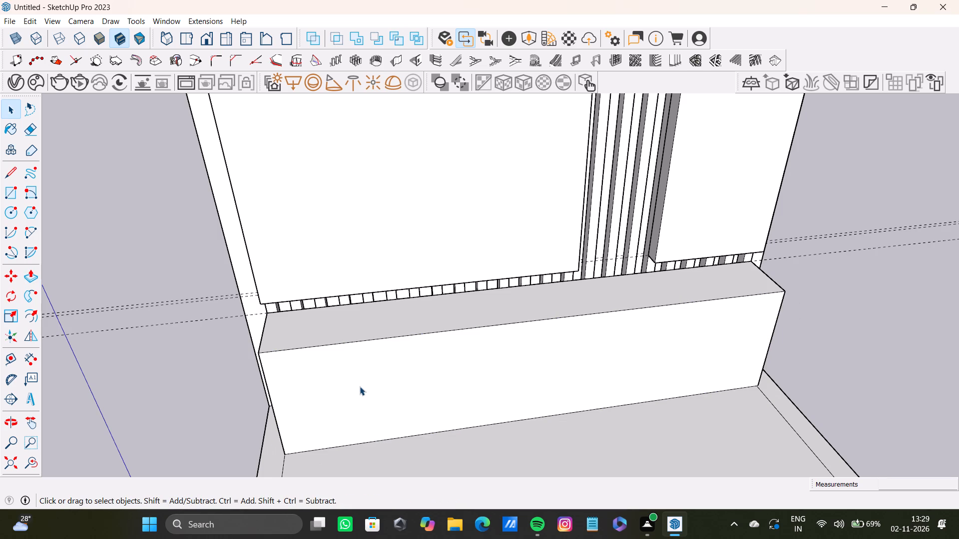
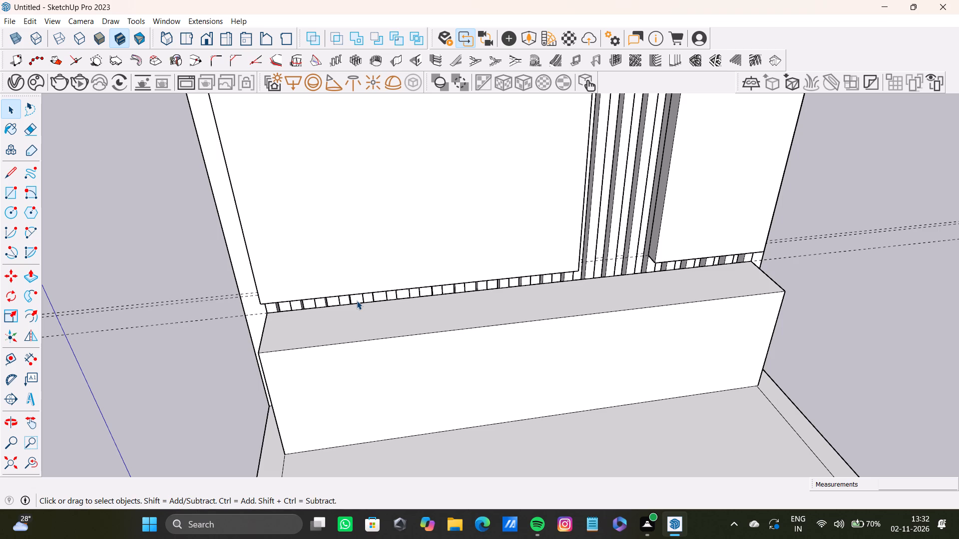
Push/Pull the cabinet box's front face further forward to deepen the cabinet.
scroll(501, 347, "down", 4)
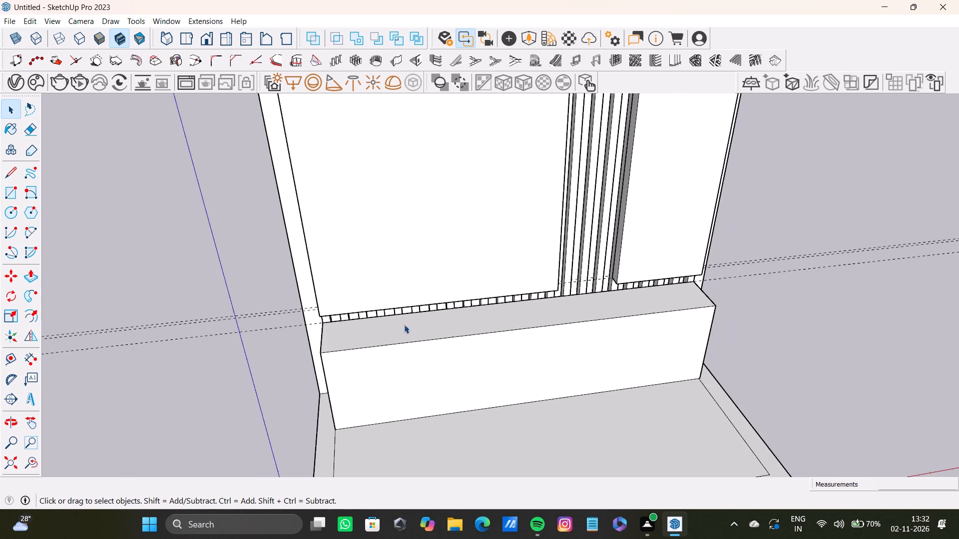
scroll(404, 324, "down", 6)
middle_click_drag(383, 312, 448, 240, "shift")
scroll(437, 298, "up", 9)
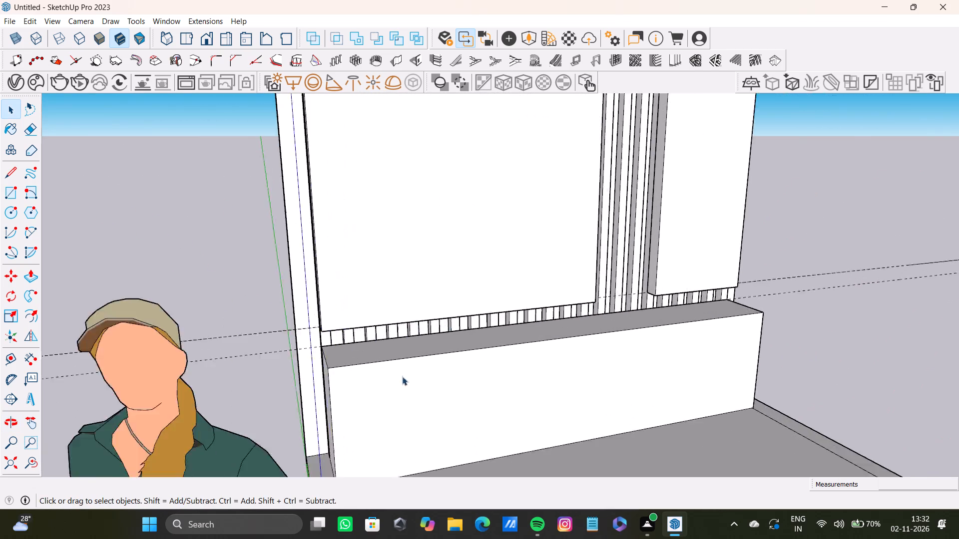
scroll(402, 376, "up", 3)
middle_click_drag(393, 337, 340, 338)
scroll(355, 351, "down", 9)
middle_click_drag(516, 397, 389, 415)
left_click(572, 376)
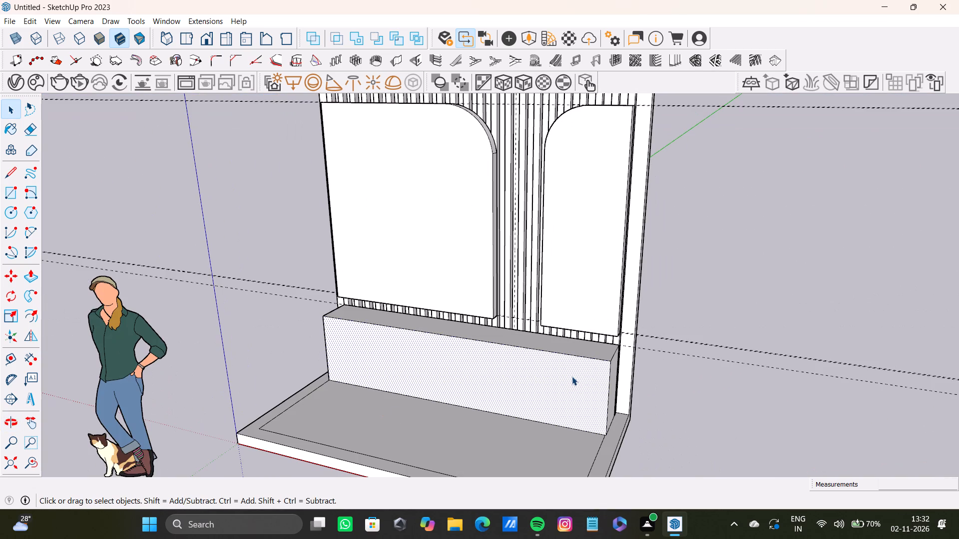
key("p")
left_click_drag(572, 376, 553, 382)
scroll(524, 385, "down", 6)
key("space")
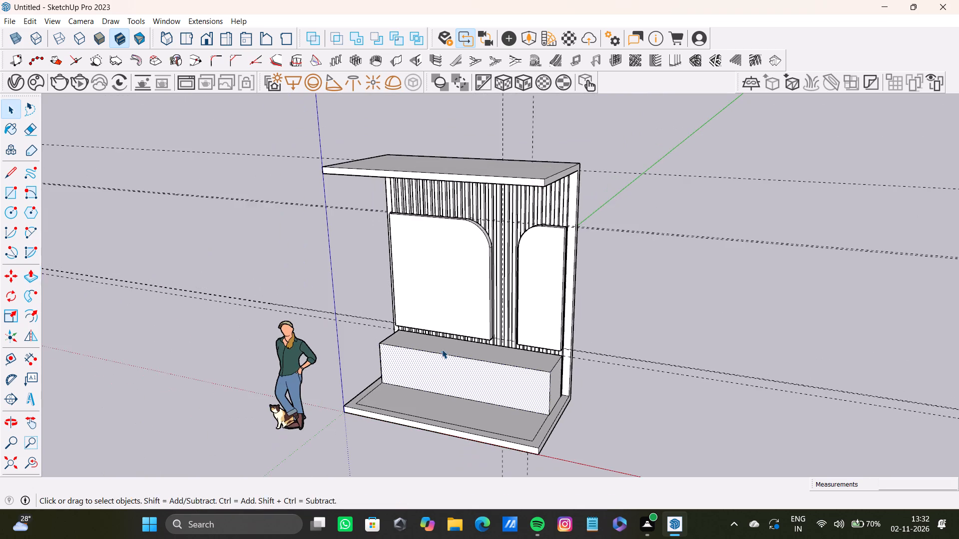
Draw a tangent arc about 1' 2 7/8" across, with about 2 9/16" bulge, on the cabinet top's left front corner.
middle_click_drag(442, 349, 722, 292)
middle_click_drag(748, 296, 520, 457)
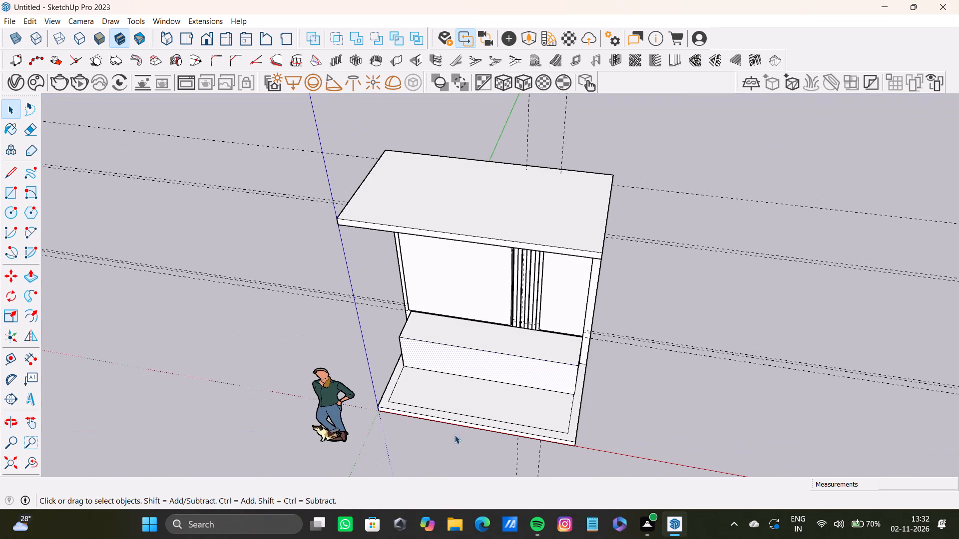
key("a")
scroll(393, 354, "up", 13)
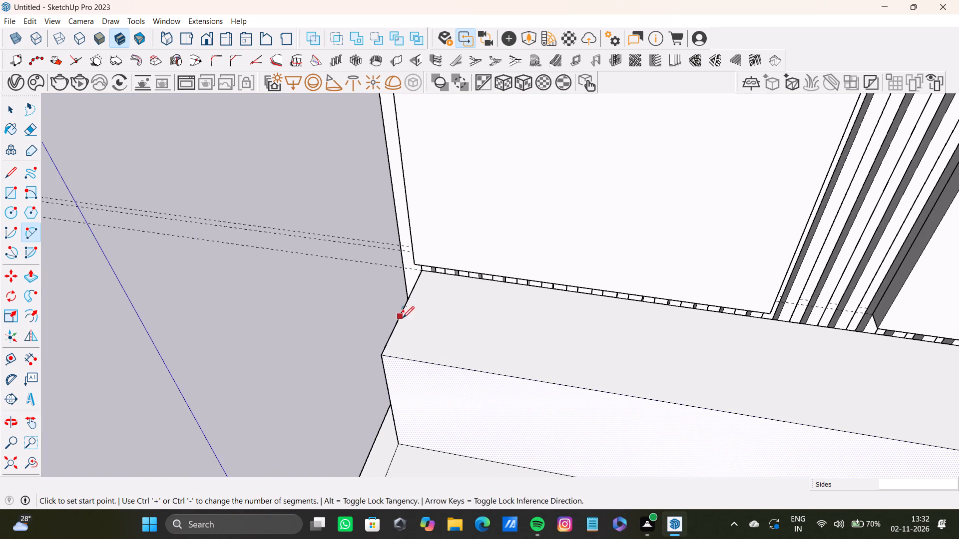
left_click(402, 313)
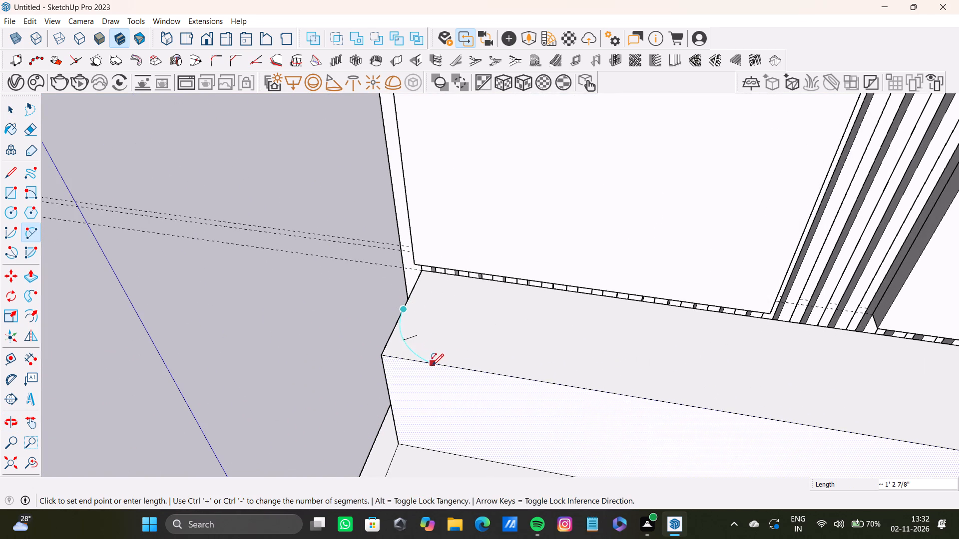
left_click(432, 365)
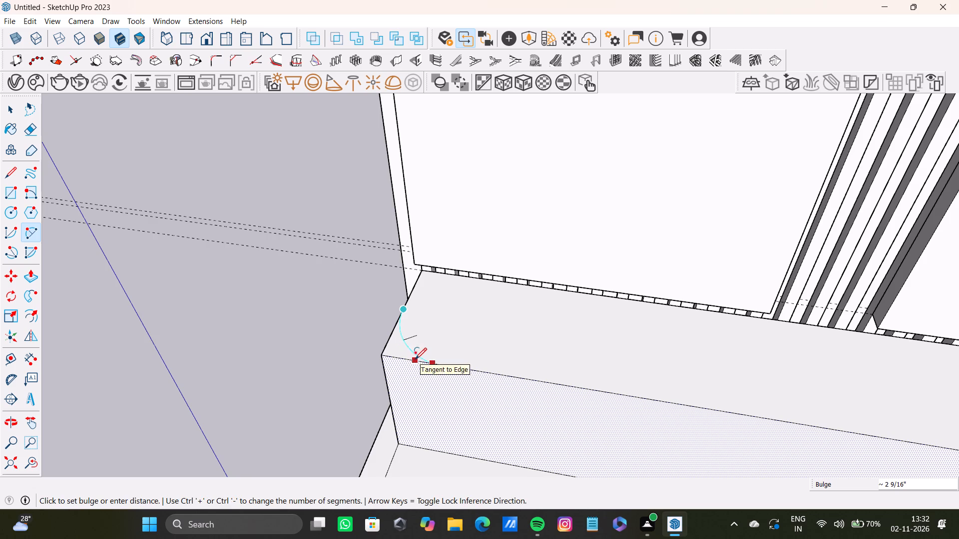
left_click(415, 359)
key("space")
Draw a matching arc about 1' 3" across on the cabinet top's right front corner.
scroll(410, 350, "down", 13)
middle_click_drag(493, 342, 508, 387, "shift")
key("a")
scroll(613, 379, "up", 15)
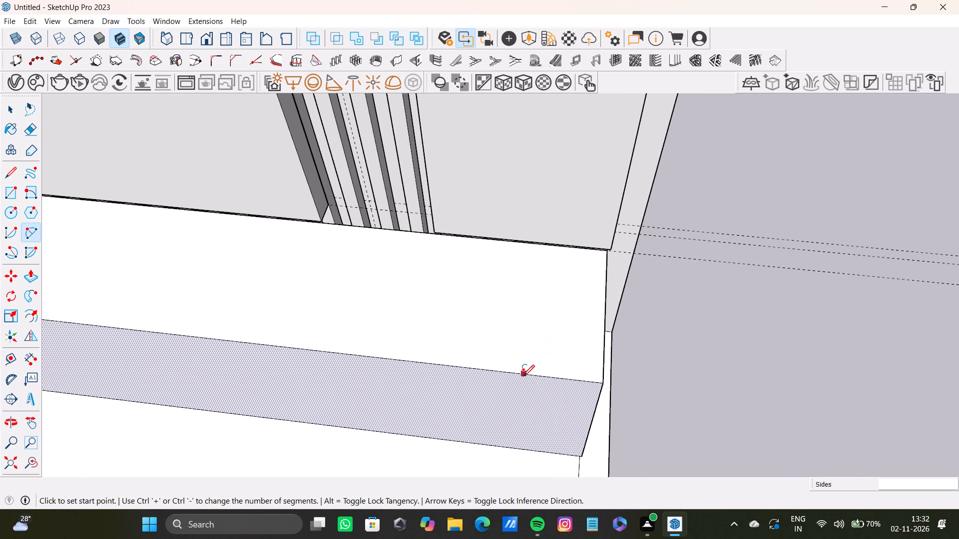
left_click(522, 376)
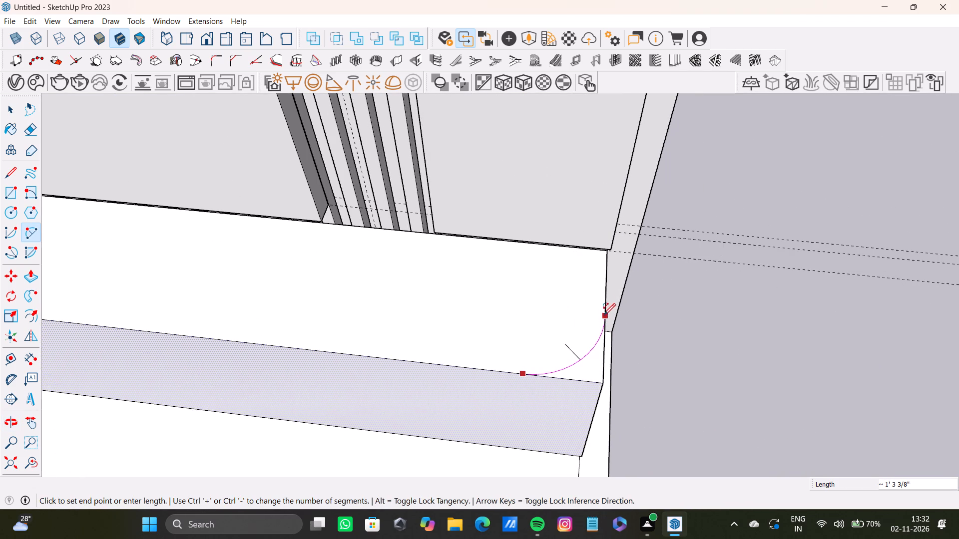
left_click(608, 305)
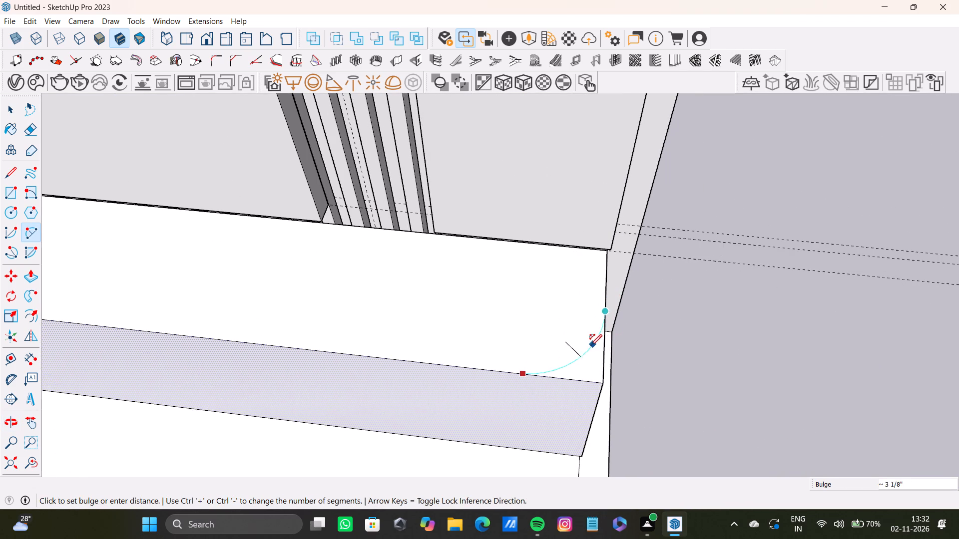
left_click(598, 350)
key("space")
Push/Pull the right corner piece outside the arc down 2' 2 13/16" to the base, rounding that cabinet corner.
left_click(590, 379)
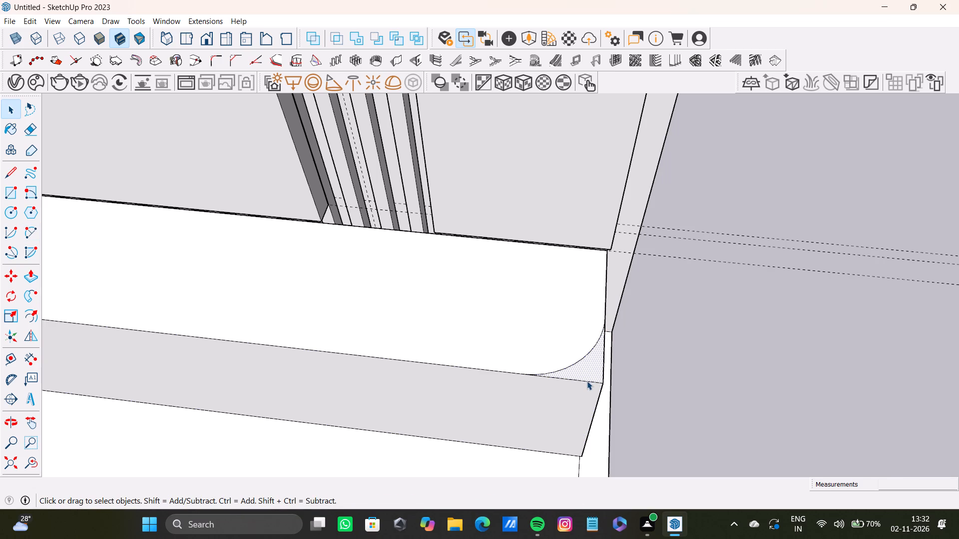
key("p")
left_click_drag(582, 377, 541, 480)
scroll(494, 431, "down", 12)
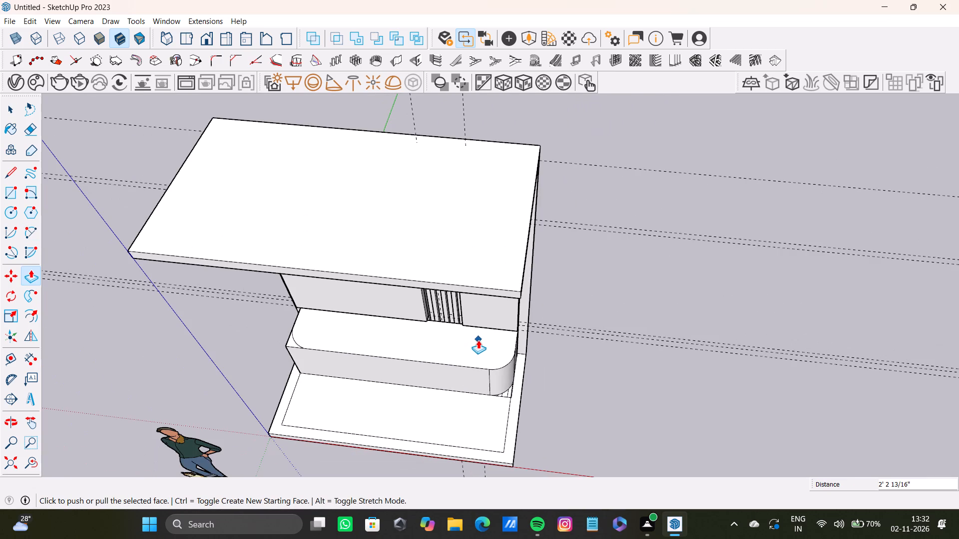
Push/Pull the left corner piece outside the arc down 2' 2 13/16" to the base, rounding that cabinet corner.
middle_click_drag(479, 337, 769, 328, "shift")
scroll(622, 346, "up", 7)
key("space")
left_click(564, 326)
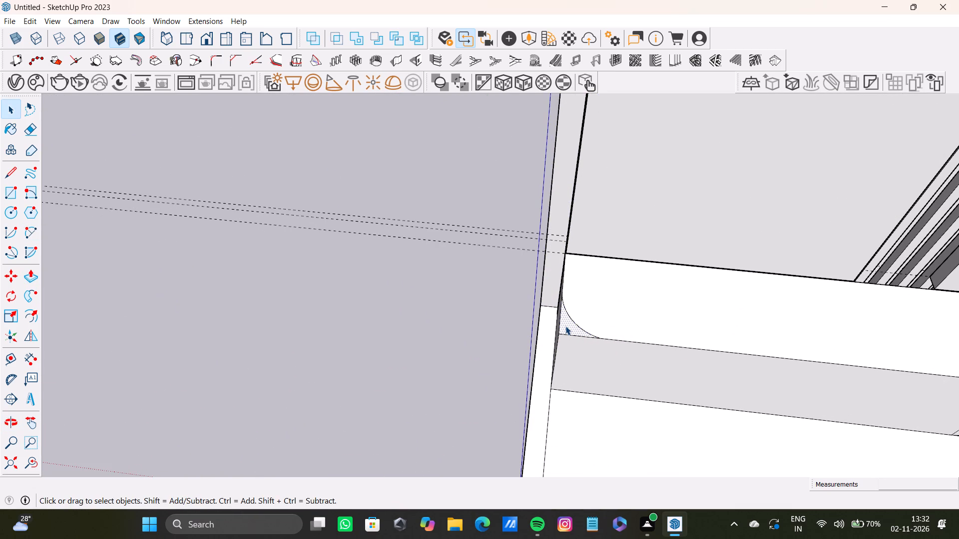
key("p")
left_click_drag(571, 322, 561, 392)
scroll(563, 388, "down", 13)
Examine the rounded cabinet from above, below and the front, including where its corners meet the base.
middle_click_drag(631, 390, 570, 316, "shift")
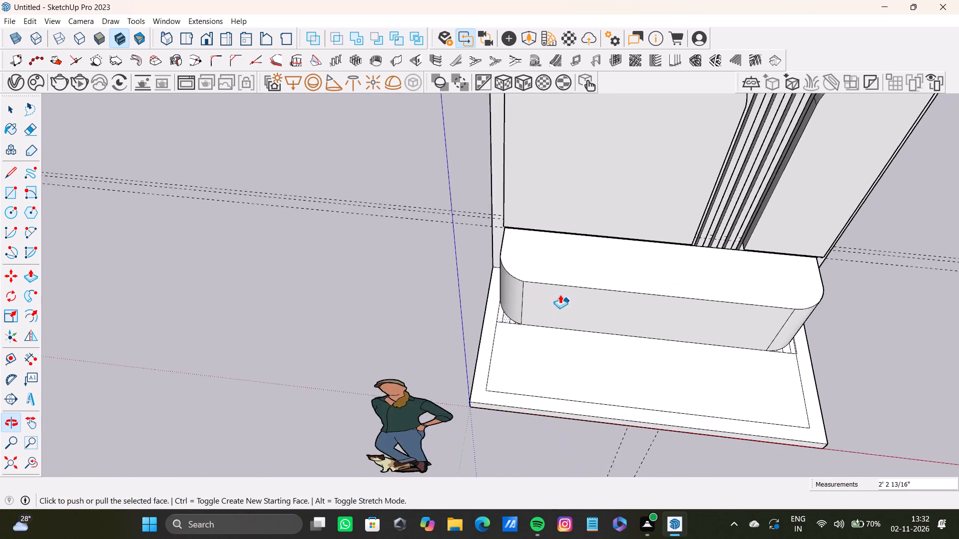
scroll(559, 298, "down", 8)
middle_click_drag(667, 363, 597, 225)
scroll(729, 351, "up", 4)
scroll(740, 387, "down", 4)
middle_click_drag(734, 398, 674, 230)
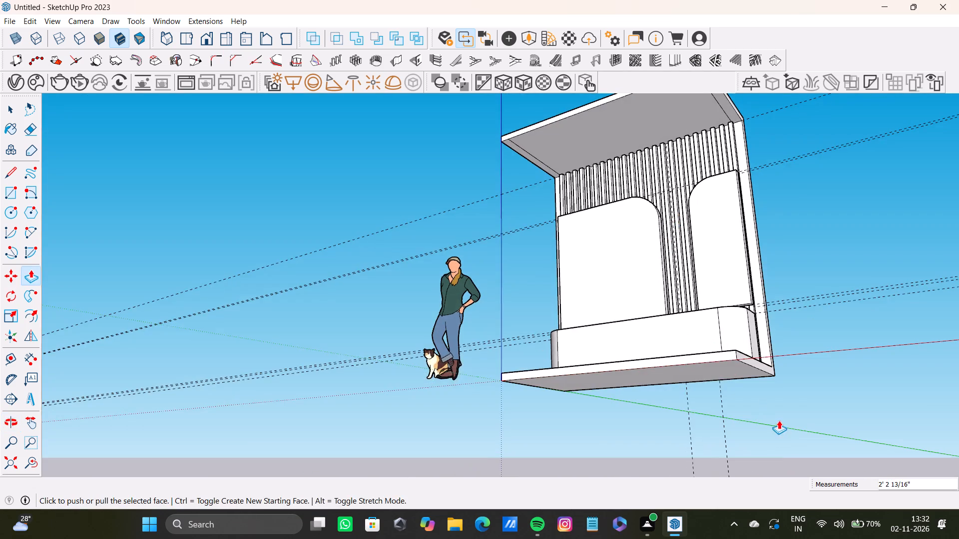
scroll(778, 414, "up", 2)
middle_click_drag(761, 375, 811, 485)
scroll(812, 476, "down", 1)
scroll(727, 403, "up", 9)
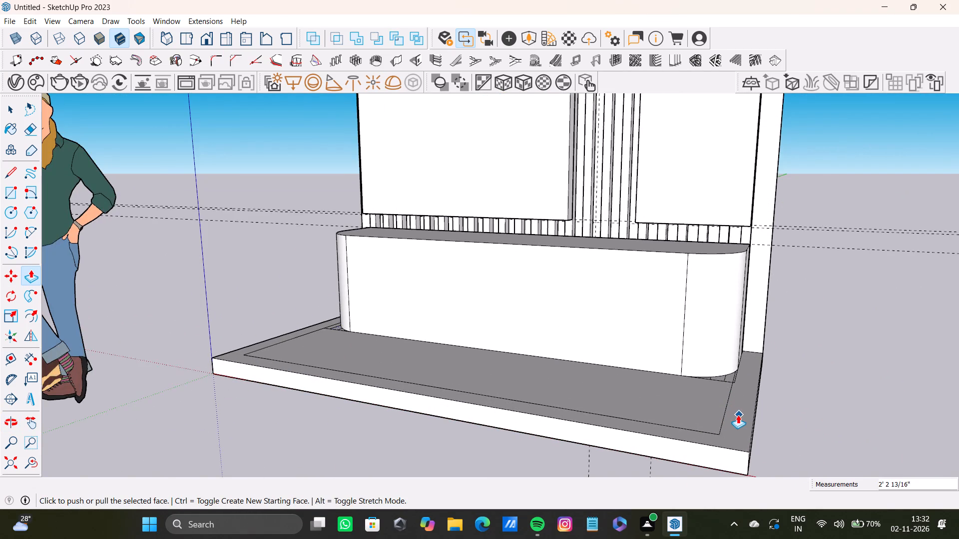
scroll(642, 420, "down", 7)
middle_click_drag(633, 409, 782, 442)
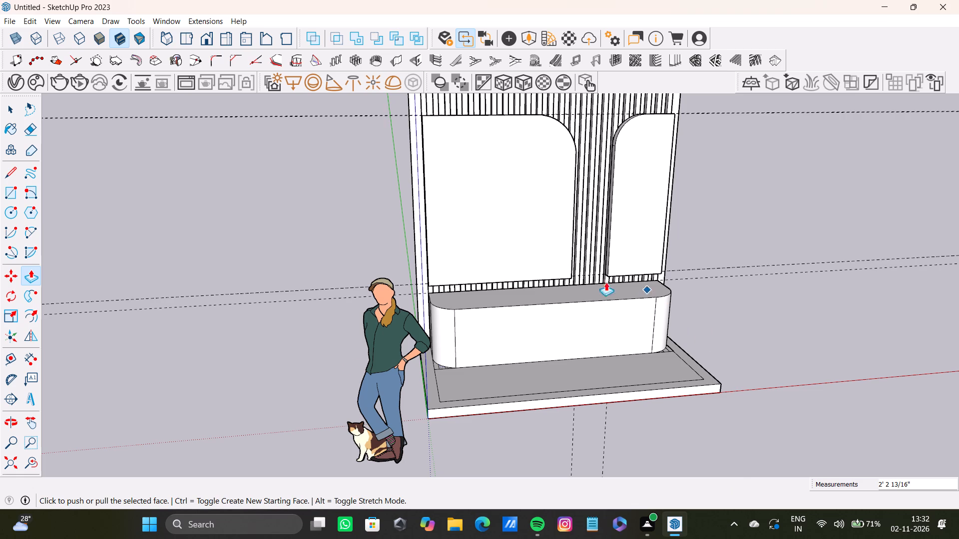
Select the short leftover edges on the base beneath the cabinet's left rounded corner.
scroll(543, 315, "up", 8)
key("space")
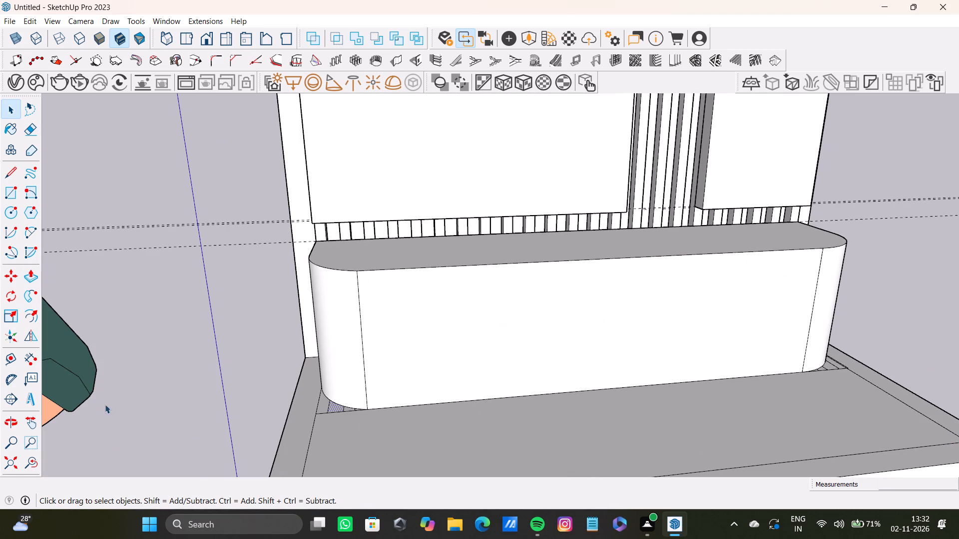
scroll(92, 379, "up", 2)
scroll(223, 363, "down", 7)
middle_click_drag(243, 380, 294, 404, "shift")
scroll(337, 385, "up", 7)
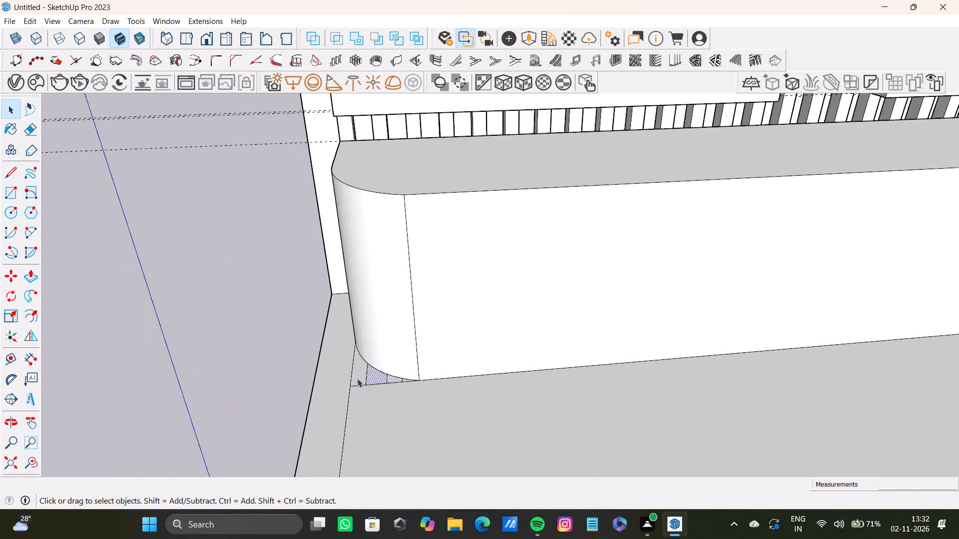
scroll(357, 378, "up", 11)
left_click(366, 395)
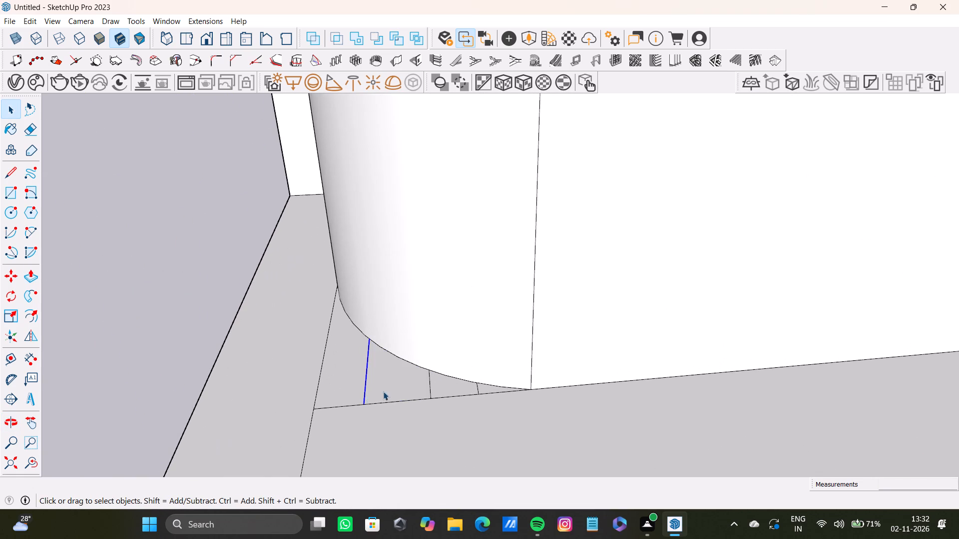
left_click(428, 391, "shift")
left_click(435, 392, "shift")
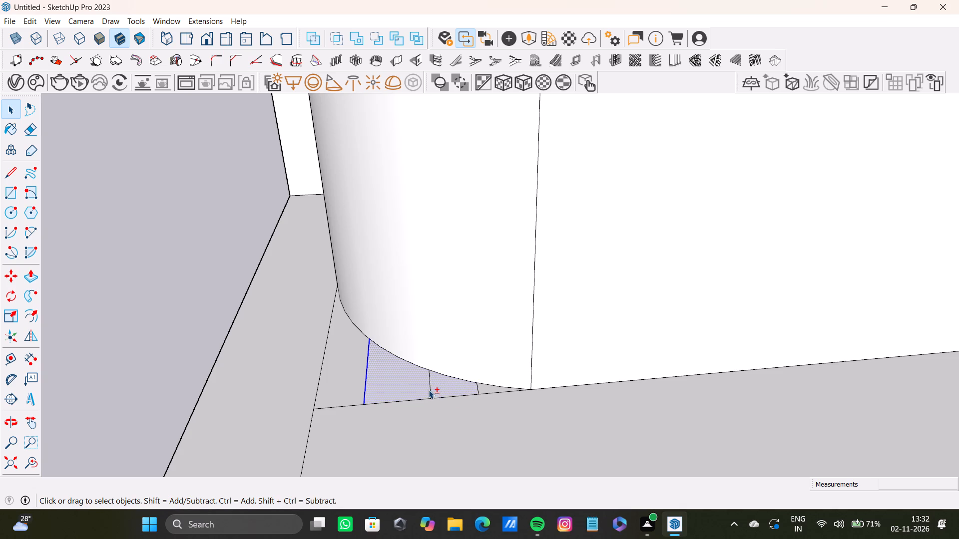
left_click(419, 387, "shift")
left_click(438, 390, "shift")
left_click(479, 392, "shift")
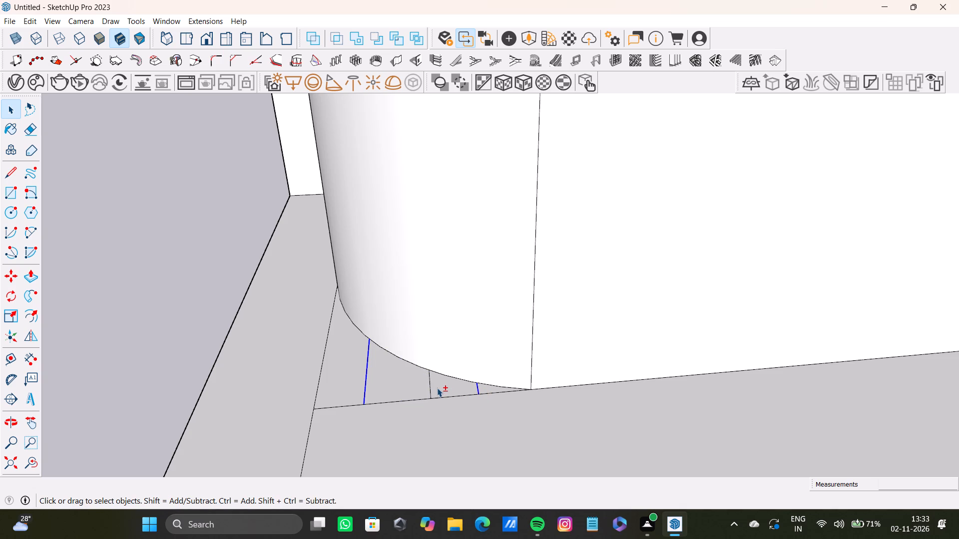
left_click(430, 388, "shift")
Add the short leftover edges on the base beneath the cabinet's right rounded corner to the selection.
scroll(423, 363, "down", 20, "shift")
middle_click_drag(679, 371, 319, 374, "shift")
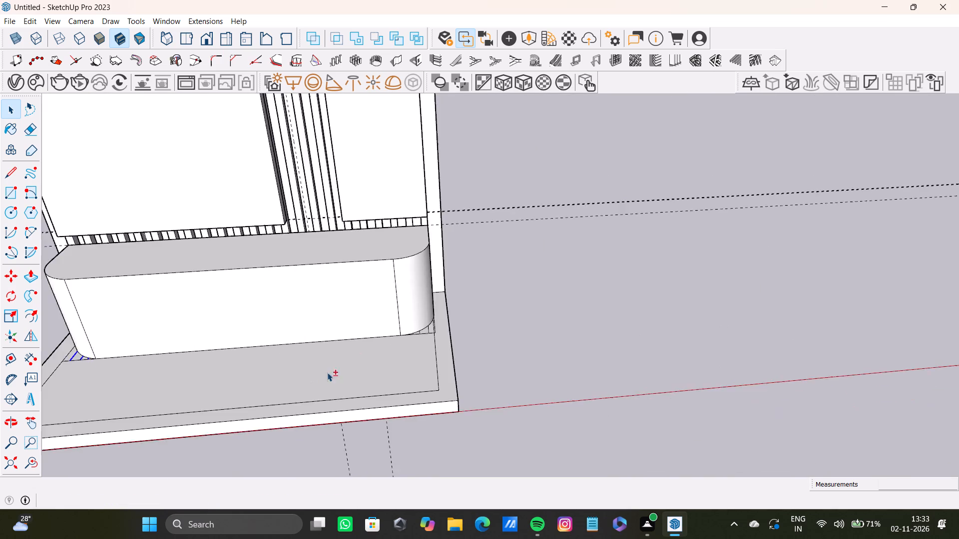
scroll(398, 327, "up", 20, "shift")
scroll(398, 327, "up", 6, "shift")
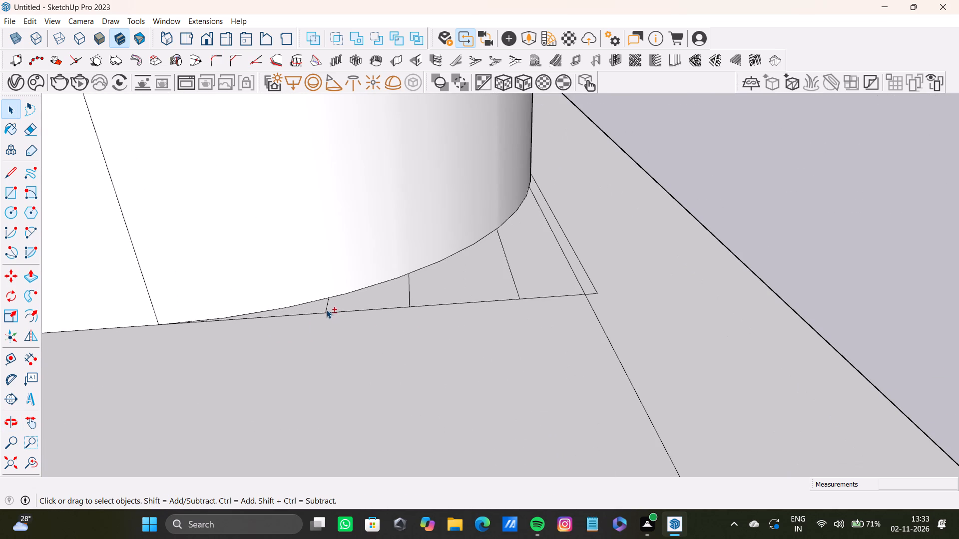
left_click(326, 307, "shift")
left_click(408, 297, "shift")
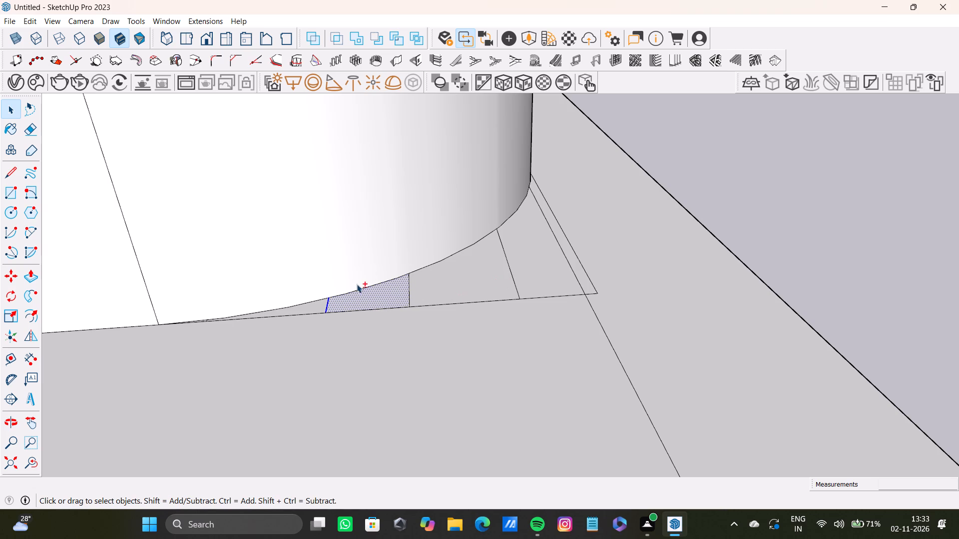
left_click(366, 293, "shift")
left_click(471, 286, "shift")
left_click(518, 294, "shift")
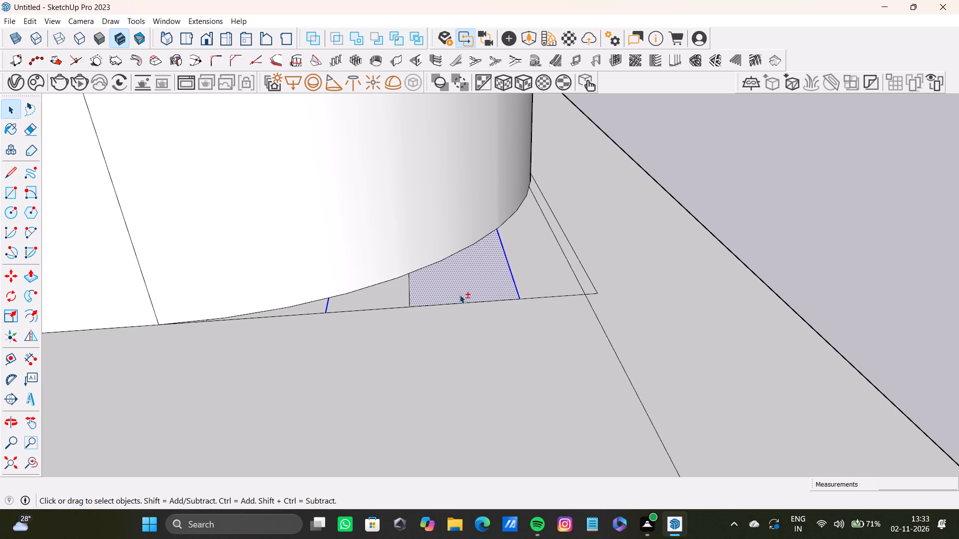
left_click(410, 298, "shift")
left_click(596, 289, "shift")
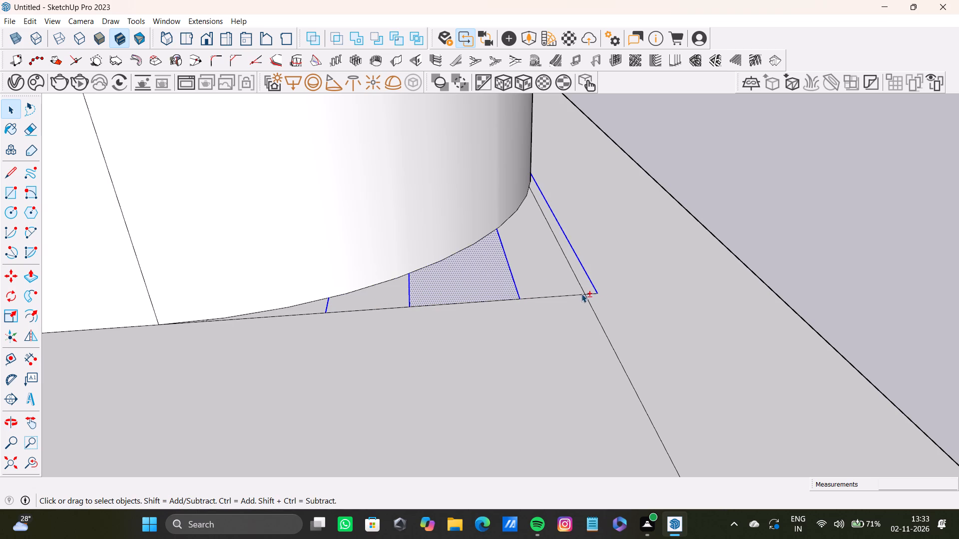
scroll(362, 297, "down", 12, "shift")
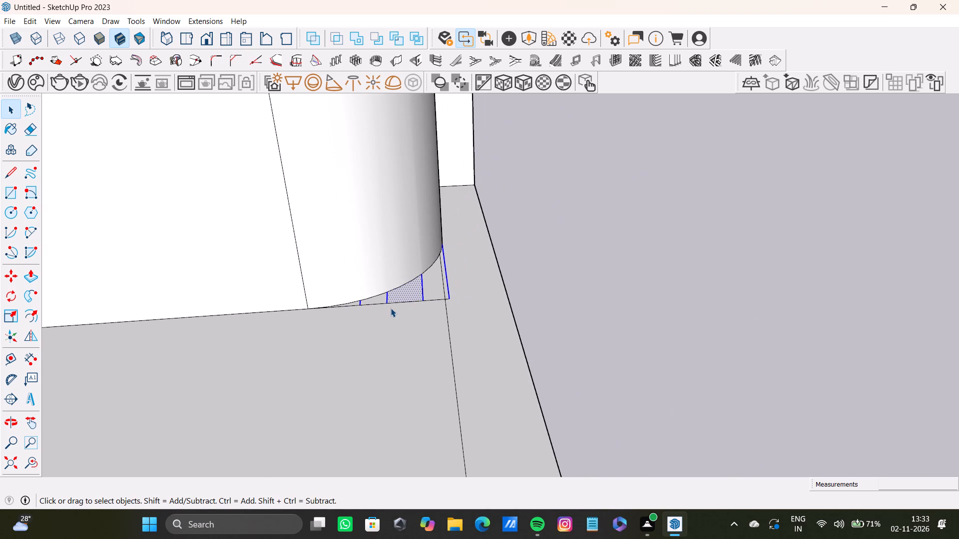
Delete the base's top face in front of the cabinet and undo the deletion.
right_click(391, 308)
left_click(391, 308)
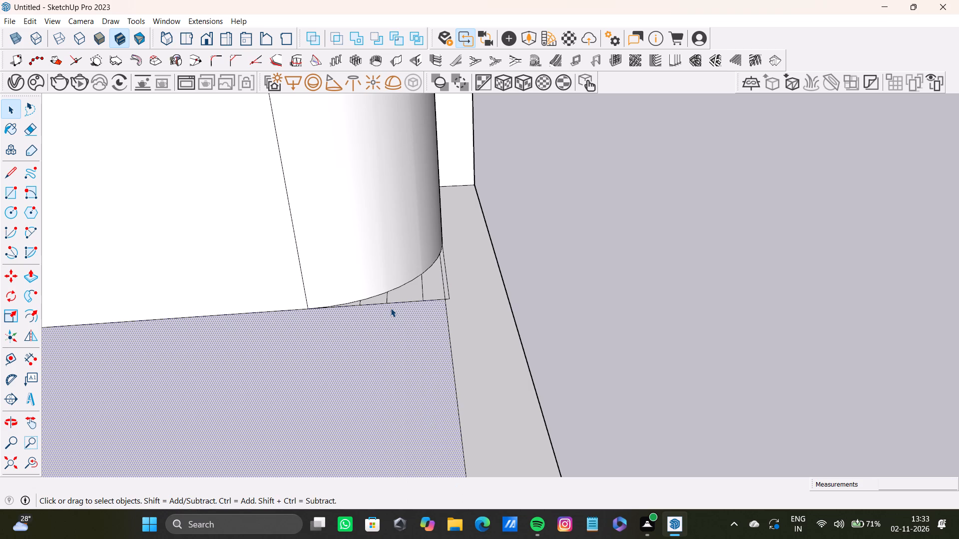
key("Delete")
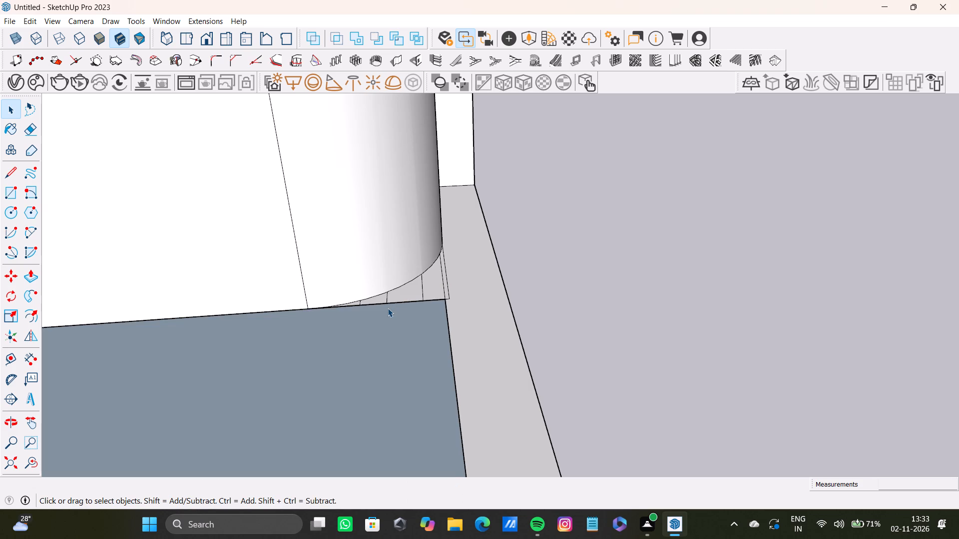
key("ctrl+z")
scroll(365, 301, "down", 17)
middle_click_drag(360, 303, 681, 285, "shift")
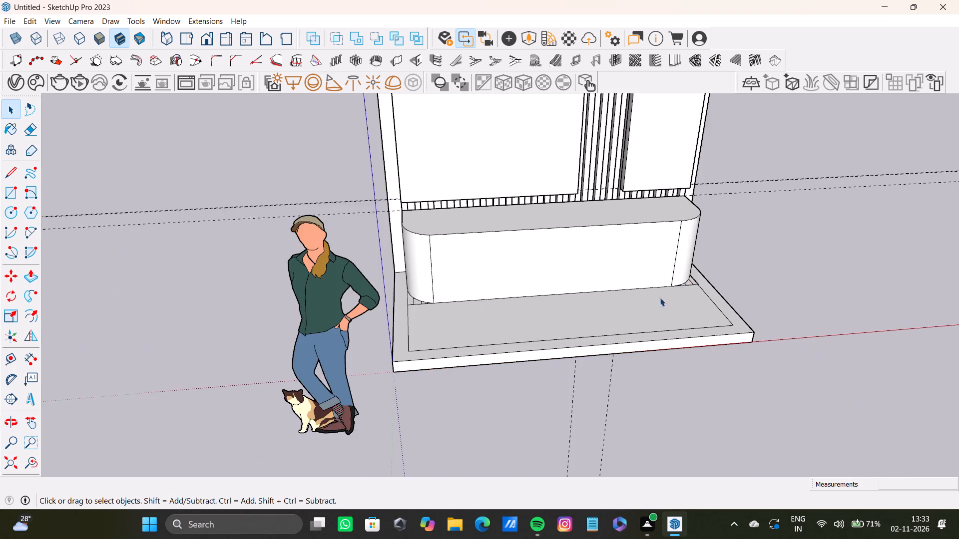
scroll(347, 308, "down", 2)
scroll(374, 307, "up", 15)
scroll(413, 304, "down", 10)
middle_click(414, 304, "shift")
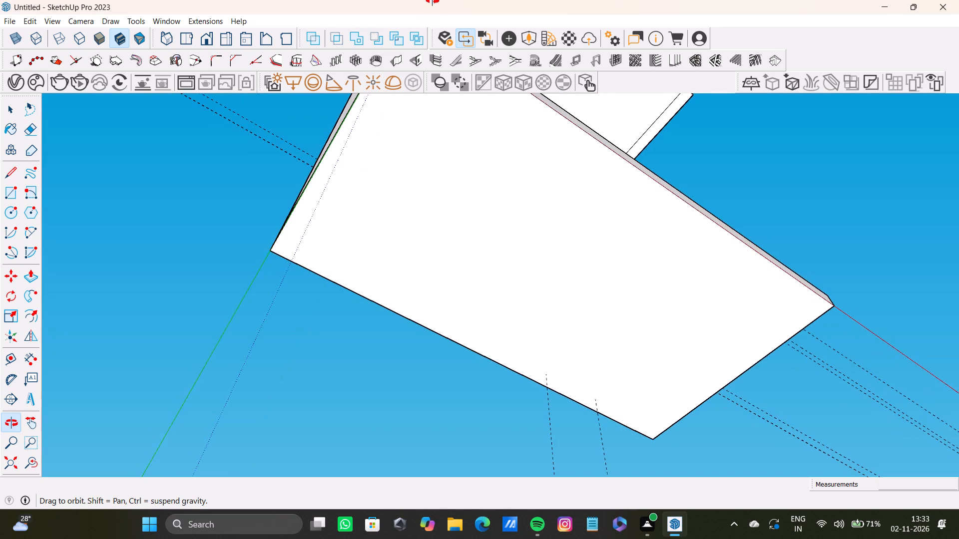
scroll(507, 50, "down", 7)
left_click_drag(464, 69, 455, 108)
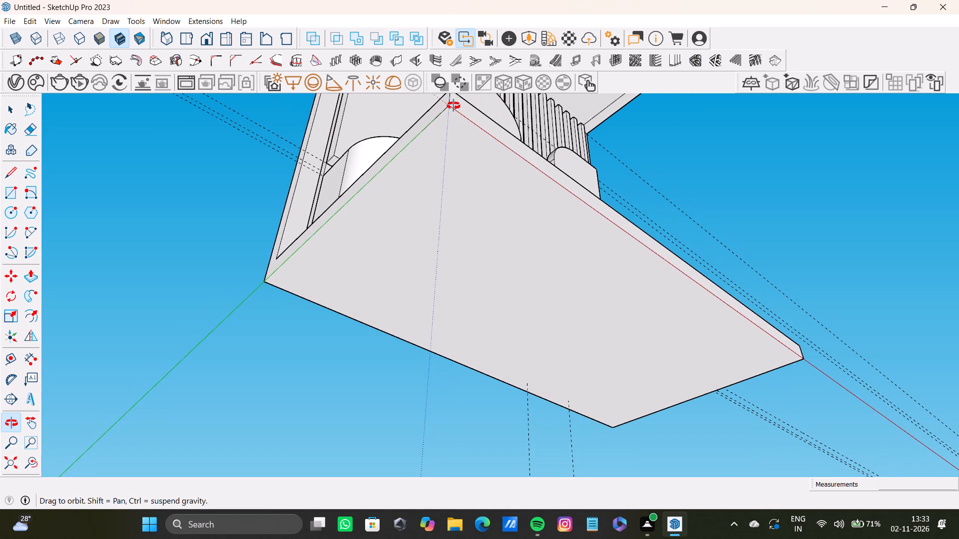
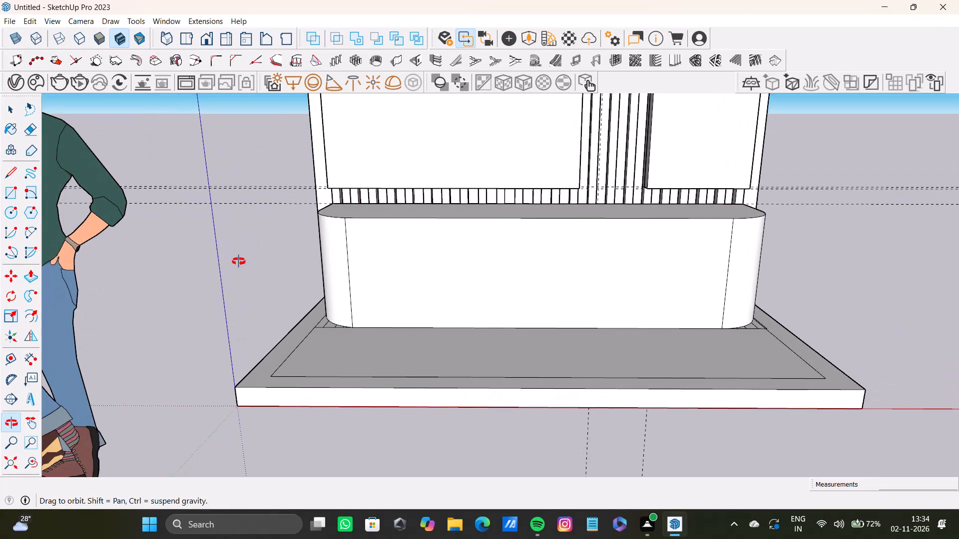
Examine the cabinet's rounded corners on the base, and the whole TV-wall unit from the front, the sides and above.
key("space")
scroll(447, 224, "down", 9)
middle_click_drag(487, 232, 334, 314)
middle_click_drag(334, 314, 512, 380)
scroll(385, 267, "up", 5)
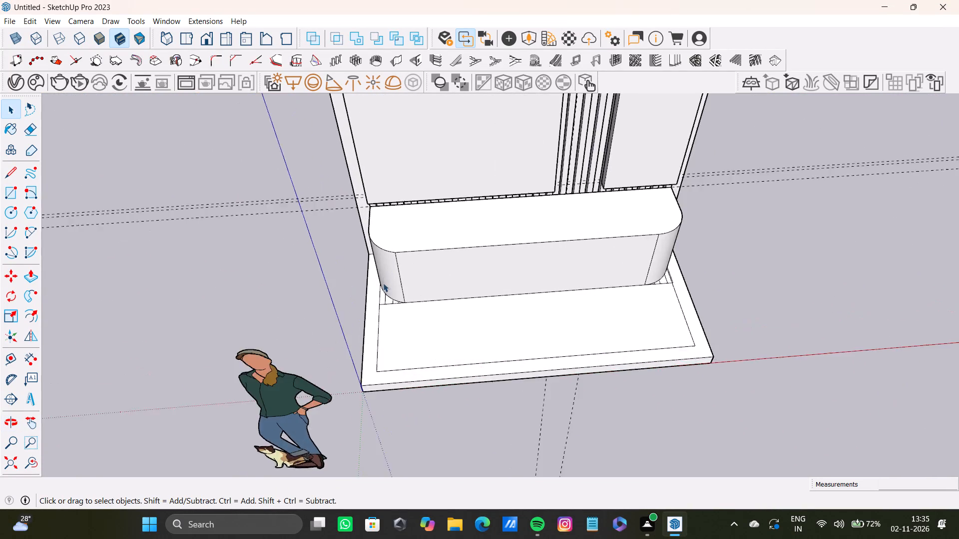
scroll(383, 283, "up", 20)
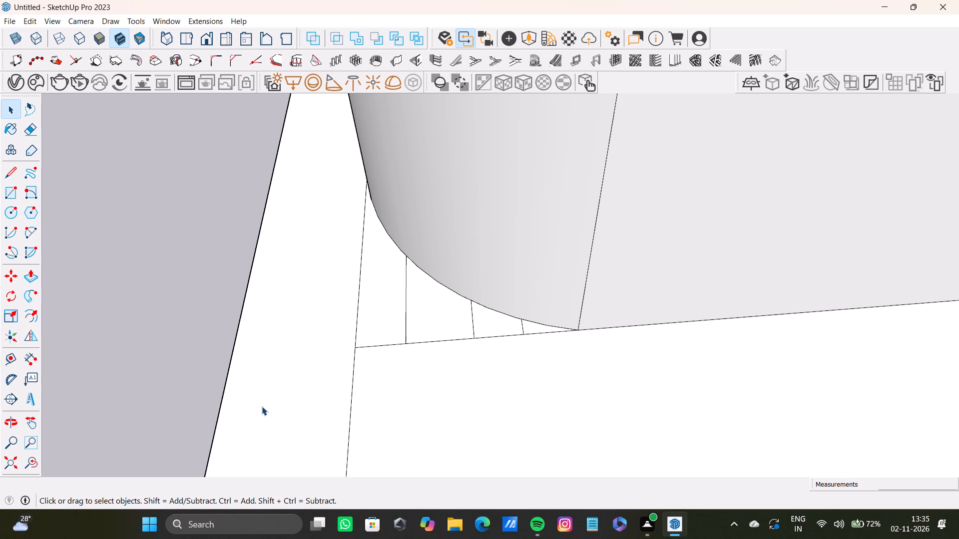
scroll(262, 417, "down", 20)
scroll(262, 417, "down", 2)
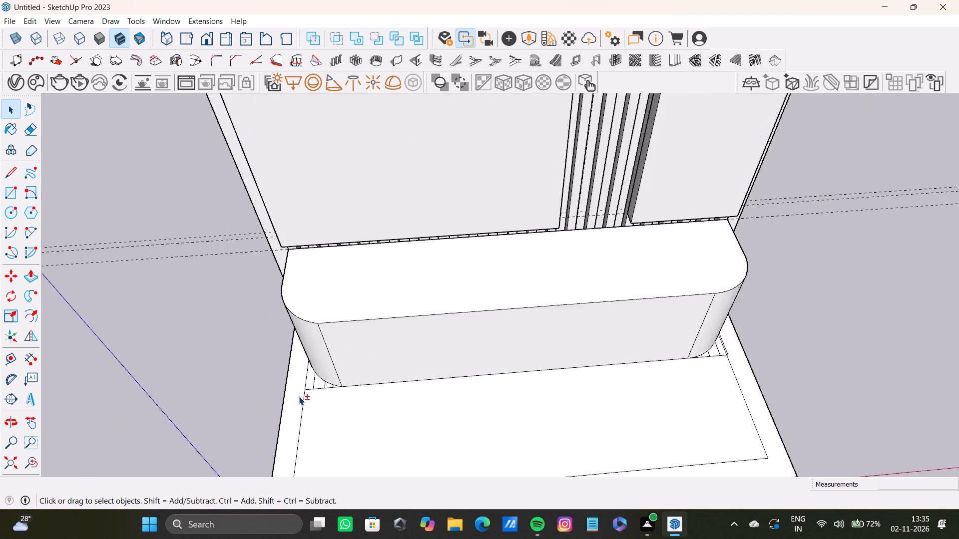
scroll(299, 396, "down", 3)
middle_click_drag(300, 393, 245, 166)
scroll(297, 230, "down", 8)
scroll(303, 250, "up", 1)
middle_click_drag(303, 250, 518, 282)
scroll(375, 275, "down", 2, "shift")
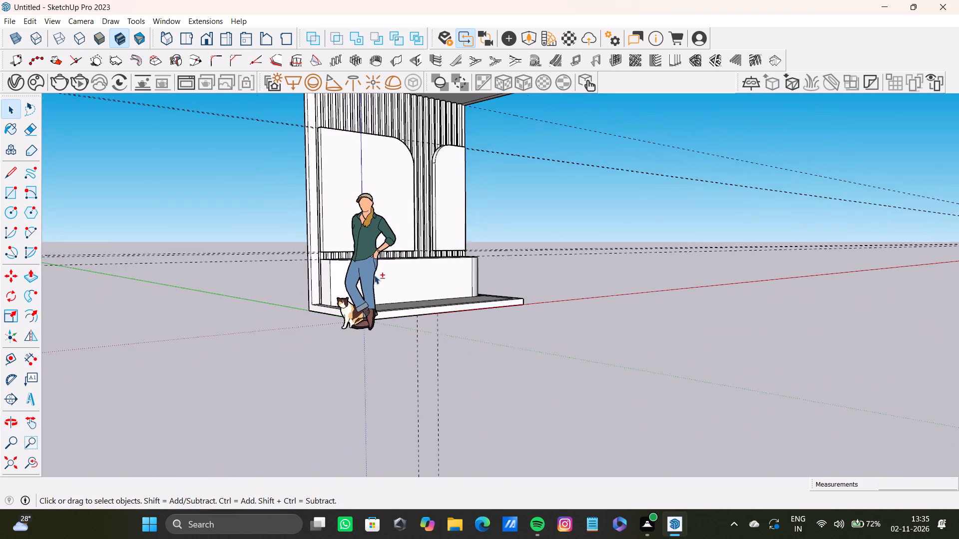
scroll(374, 275, "down", 2, "shift")
middle_click_drag(376, 274, 177, 296)
scroll(328, 255, "down", 8)
middle_click_drag(388, 259, 294, 346)
scroll(407, 282, "up", 2)
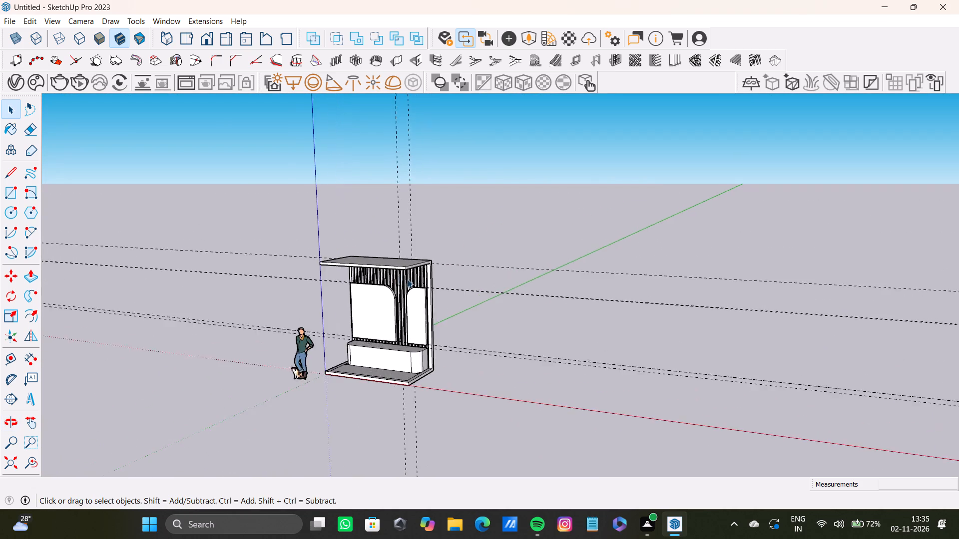
scroll(407, 279, "up", 14)
scroll(302, 258, "down", 8)
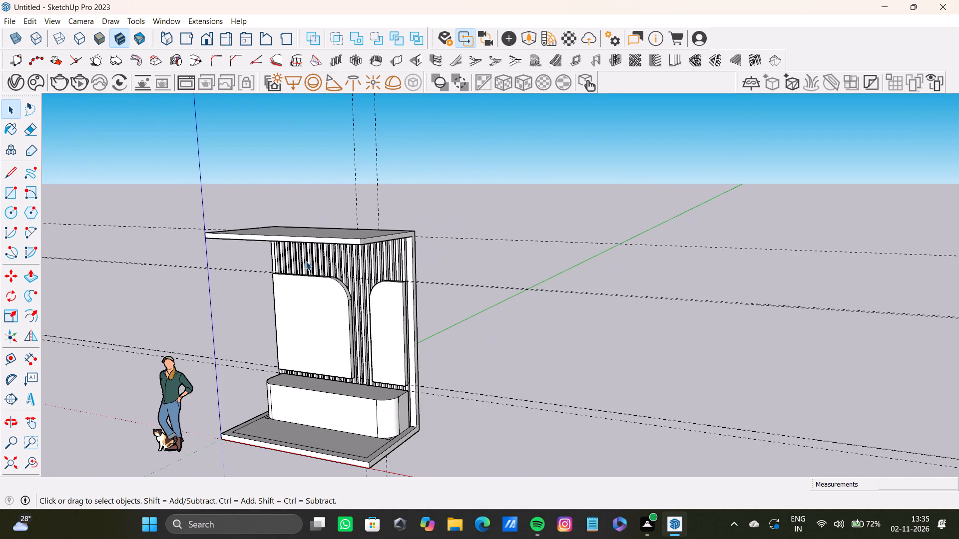
scroll(320, 297, "up", 14)
scroll(328, 280, "down", 4)
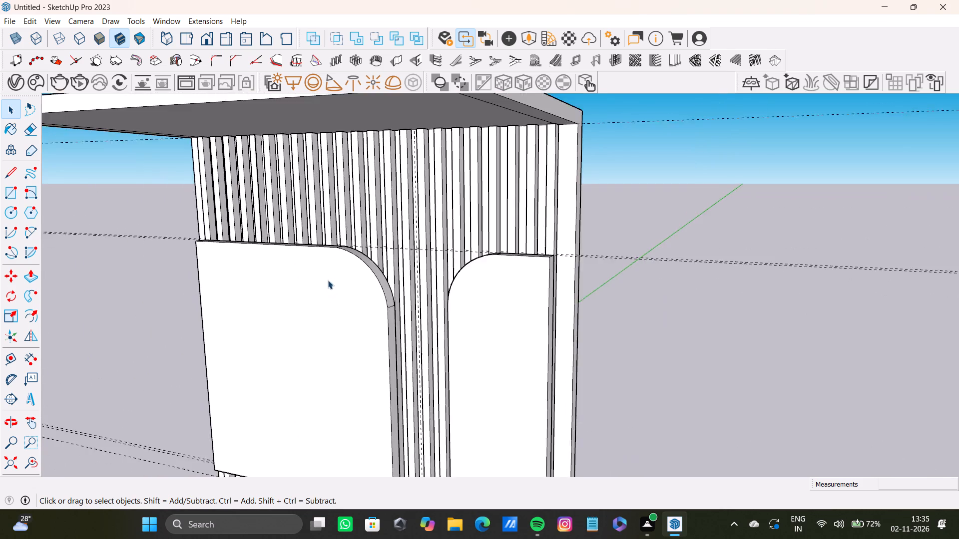
scroll(328, 280, "down", 5)
scroll(327, 275, "up", 1, "shift")
middle_click_drag(327, 275, 365, 258, "shift")
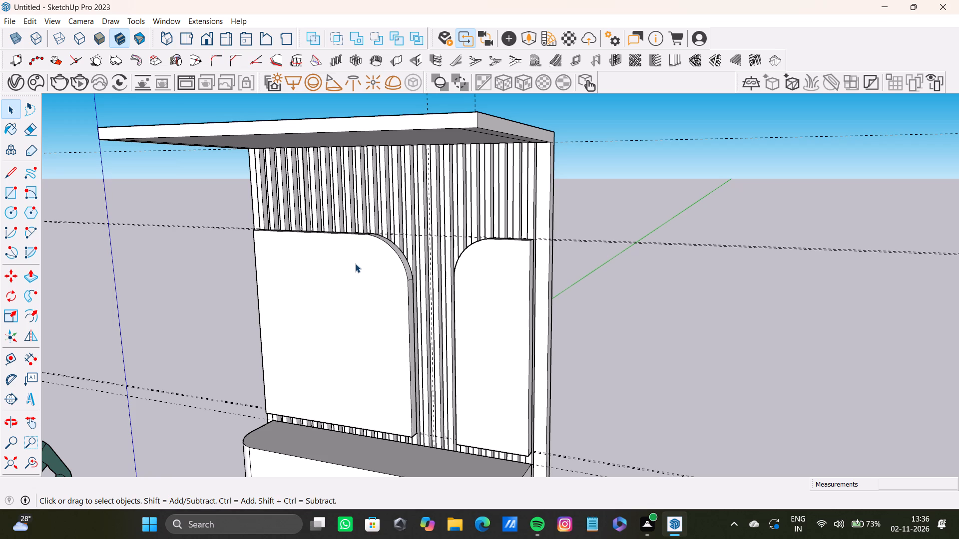
scroll(100, 281, "down", 9)
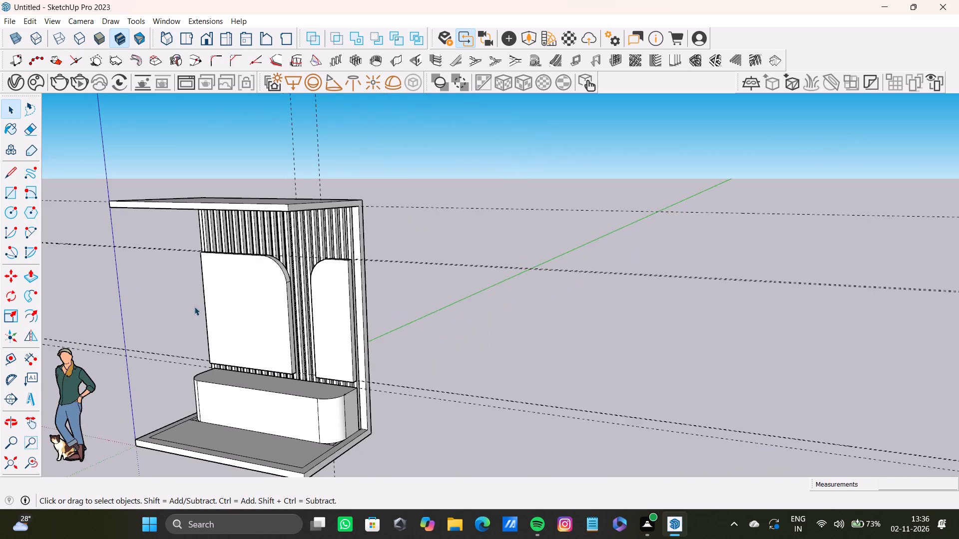
scroll(194, 306, "down", 1)
middle_click_drag(194, 306, 291, 322)
Delete all construction guides from the model.
left_click(32, 16)
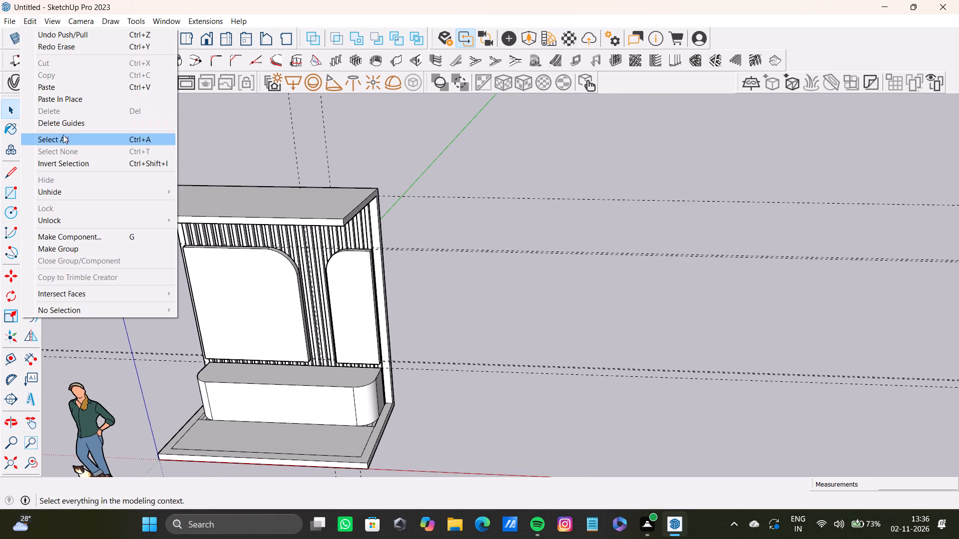
left_click(77, 126)
scroll(211, 238, "down", 5)
middle_click_drag(218, 272, 270, 266)
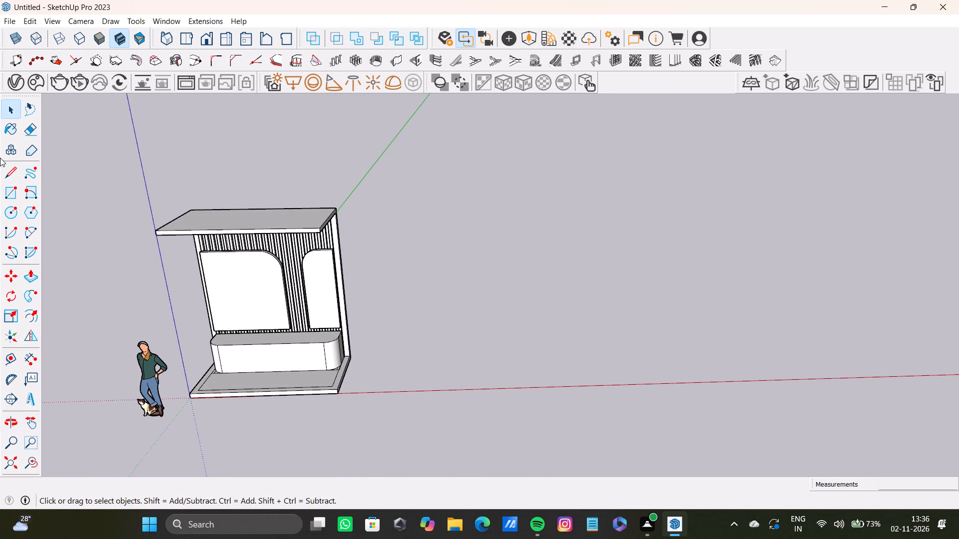
Draw a ground rectangle of about 15' 7" by 5' beside the unit, its front edge along the red axis.
left_click(5, 188)
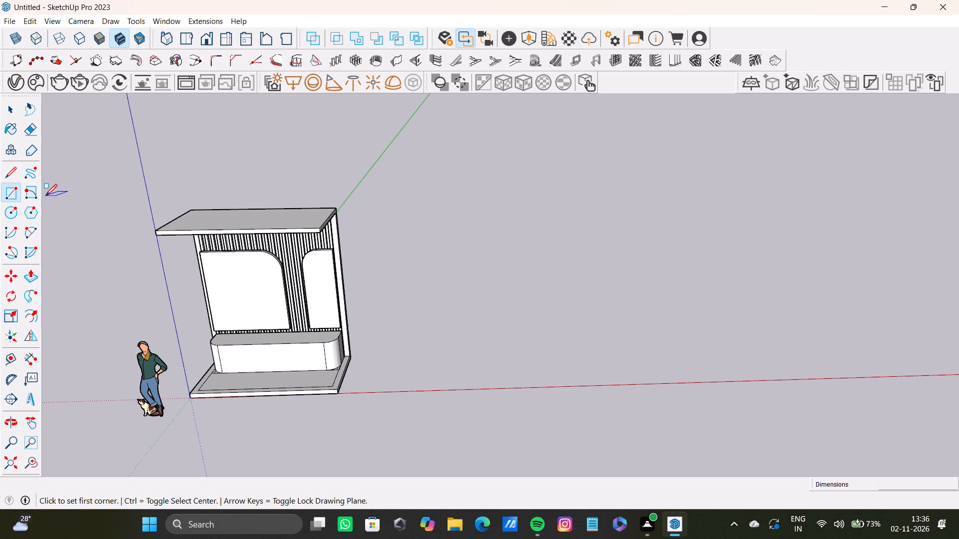
scroll(218, 300, "down", 7)
middle_click_drag(316, 330, 318, 397)
scroll(339, 343, "up", 3)
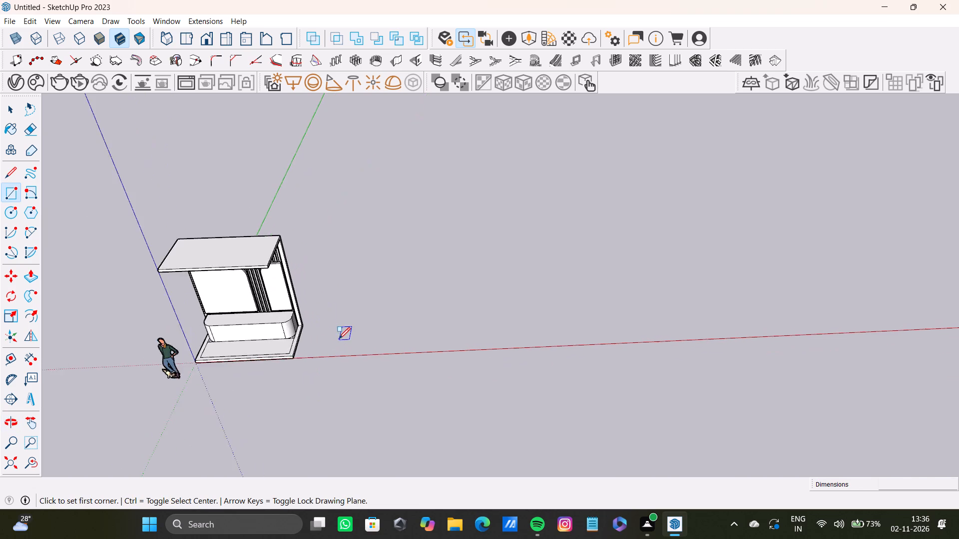
scroll(339, 339, "up", 3)
left_click(323, 322)
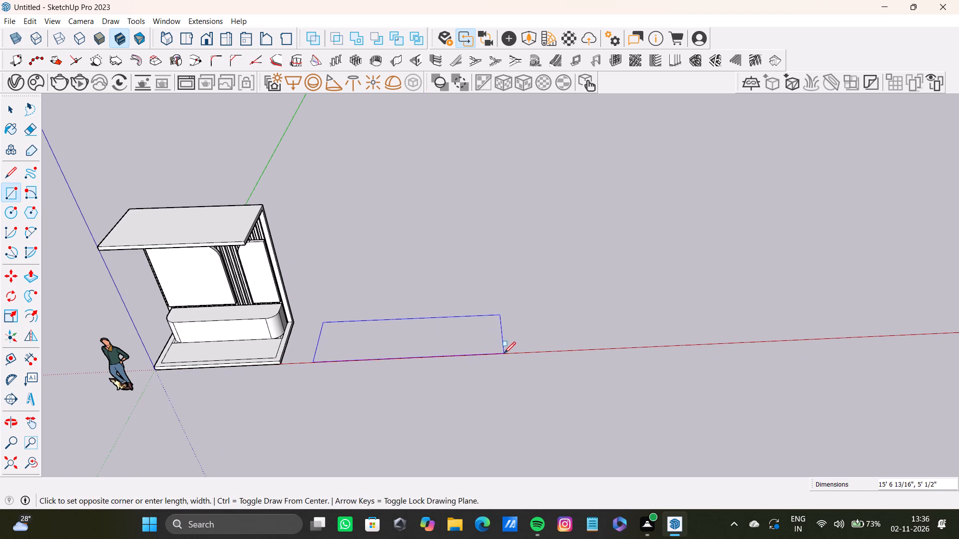
left_click(510, 353)
Push/Pull the new ground rectangle up into a slab about 10" thick.
scroll(356, 320, "down", 4)
middle_click_drag(355, 333, 269, 396)
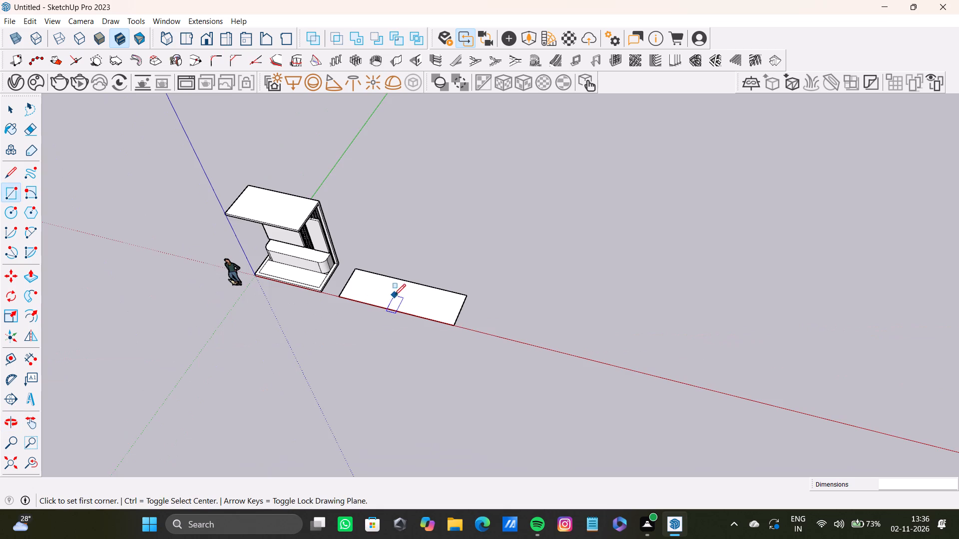
key("space")
scroll(394, 295, "up", 5)
left_click(404, 292)
key("p")
left_click_drag(408, 298, 402, 293)
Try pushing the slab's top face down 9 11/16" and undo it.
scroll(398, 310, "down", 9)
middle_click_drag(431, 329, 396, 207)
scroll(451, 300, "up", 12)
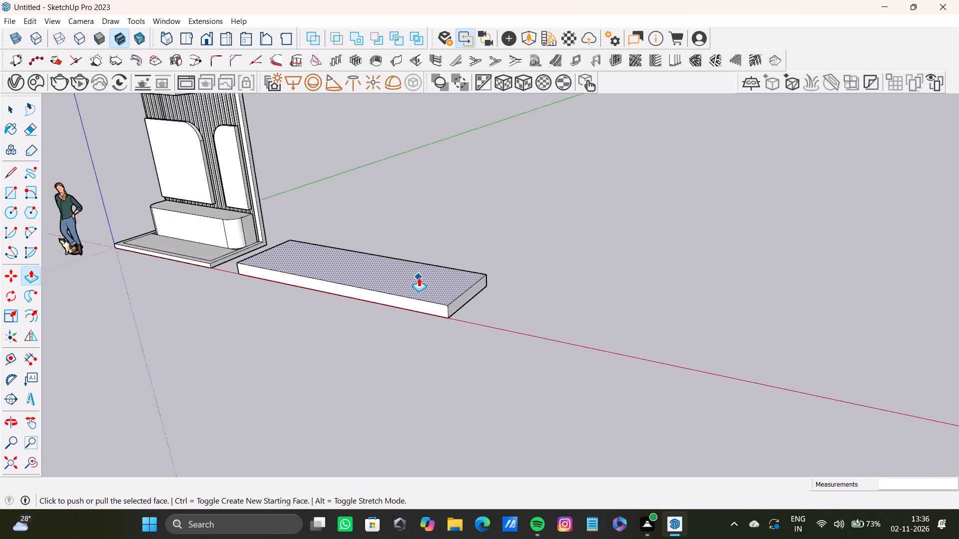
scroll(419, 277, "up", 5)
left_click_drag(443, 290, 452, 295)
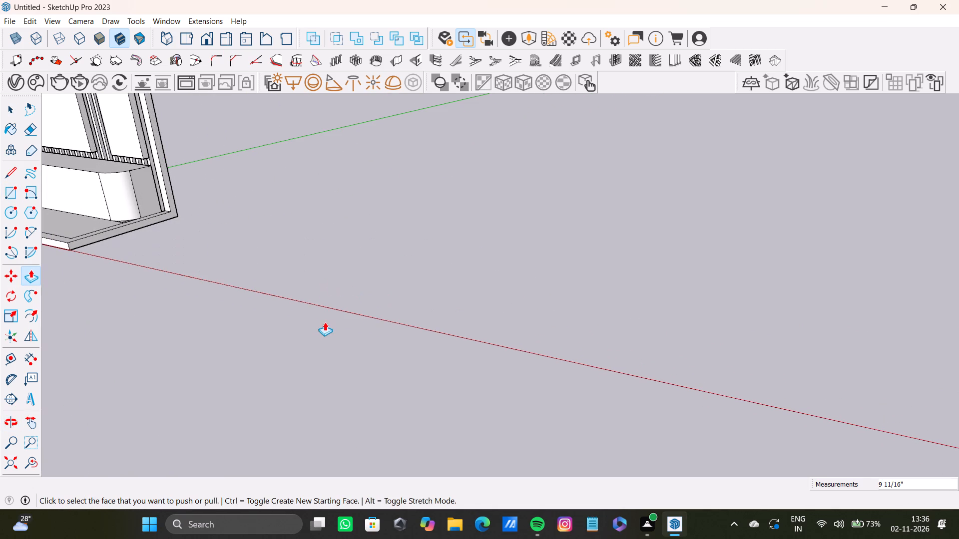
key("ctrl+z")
Push the slab's top face down slightly to make it a little thinner.
left_click_drag(303, 269, 298, 273)
key("space")
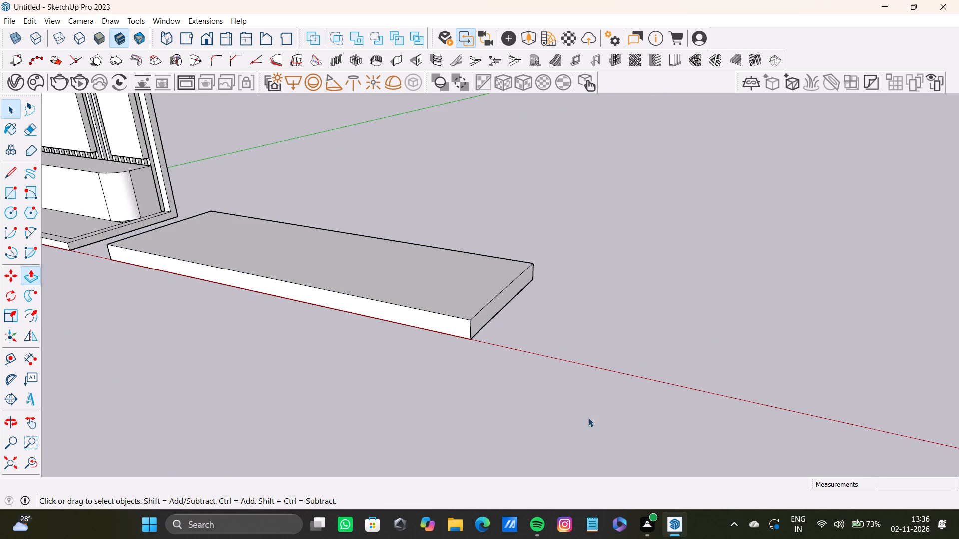
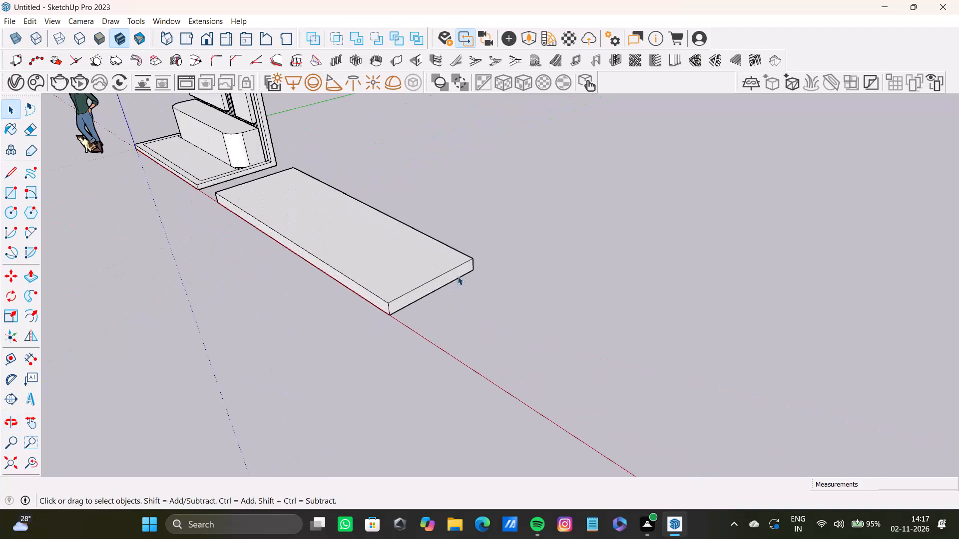
Push/Pull the slab's rear long side face outward about 4' 7" to deepen the slab.
middle_click_drag(351, 264, 235, 252)
scroll(301, 231, "up", 8)
middle_click_drag(371, 221, 193, 219)
scroll(194, 219, "up", 8)
left_click(346, 193)
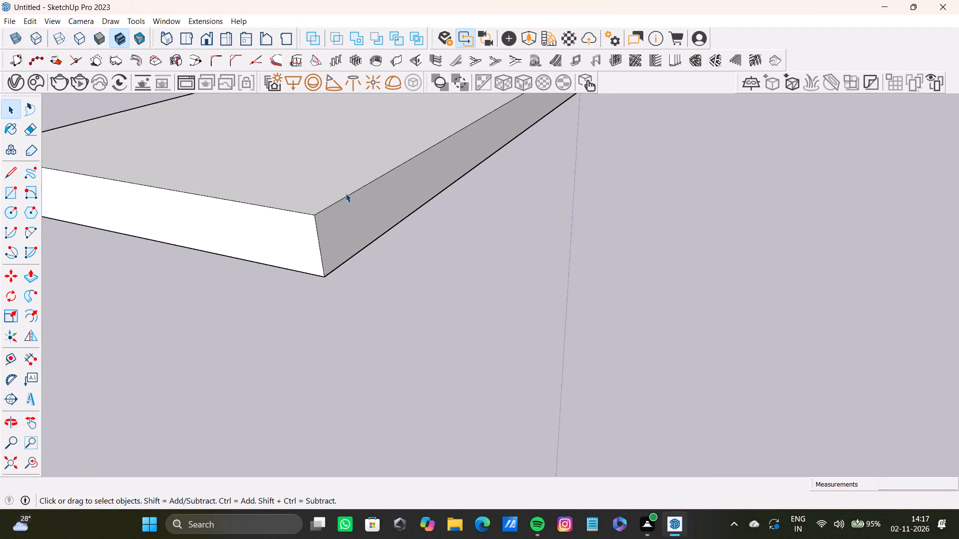
left_click(362, 221)
key("p")
left_click_drag(360, 221, 859, 311)
scroll(567, 275, "down", 8)
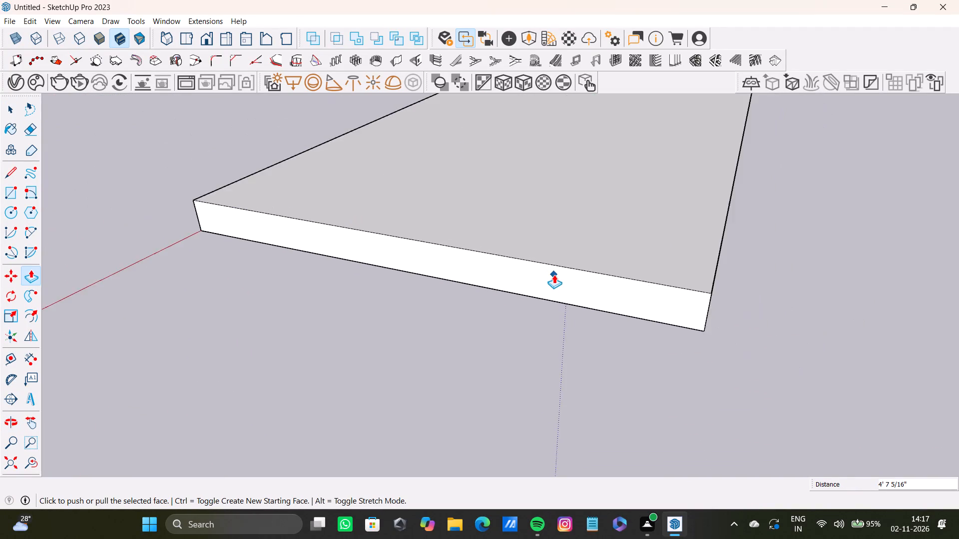
Extend the slab's rear face about another 14' 1 9/16" away from the red axis.
scroll(554, 274, "down", 10)
middle_click_drag(597, 294, 531, 222)
left_click_drag(509, 147, 639, 173)
scroll(464, 217, "down", 4)
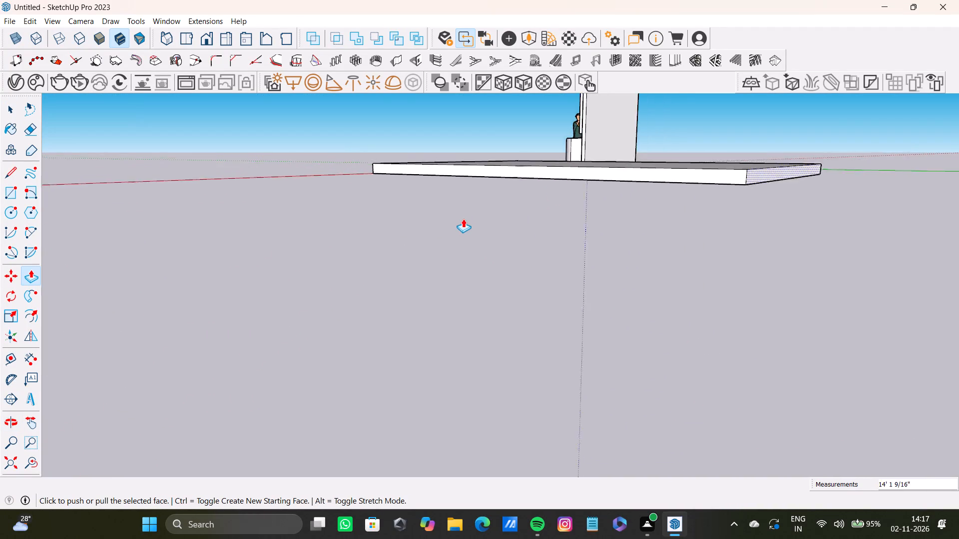
scroll(463, 219, "down", 10)
middle_click_drag(483, 215, 649, 388)
scroll(599, 373, "down", 7)
middle_click_drag(565, 326, 756, 352, "shift")
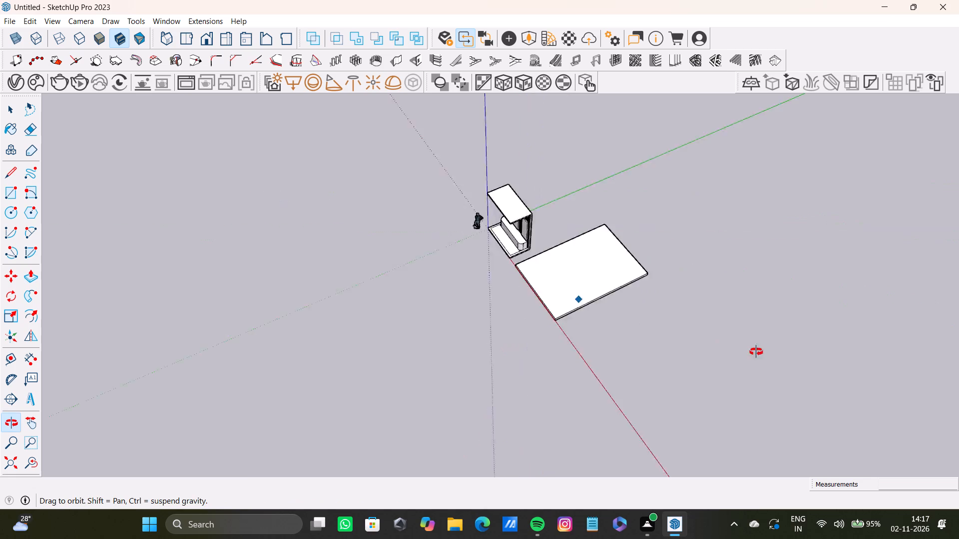
middle_click_drag(756, 352, 782, 358, "shift")
scroll(543, 224, "up", 9, "shift")
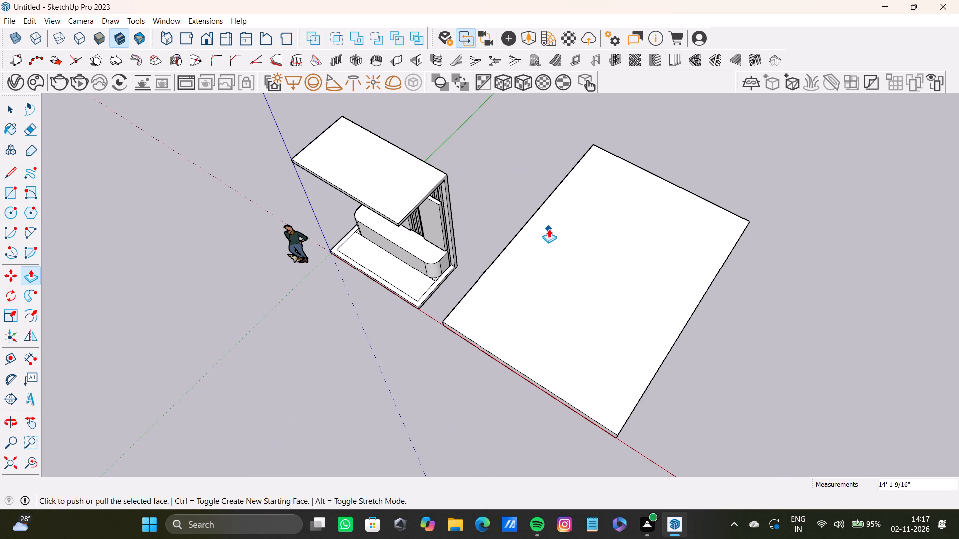
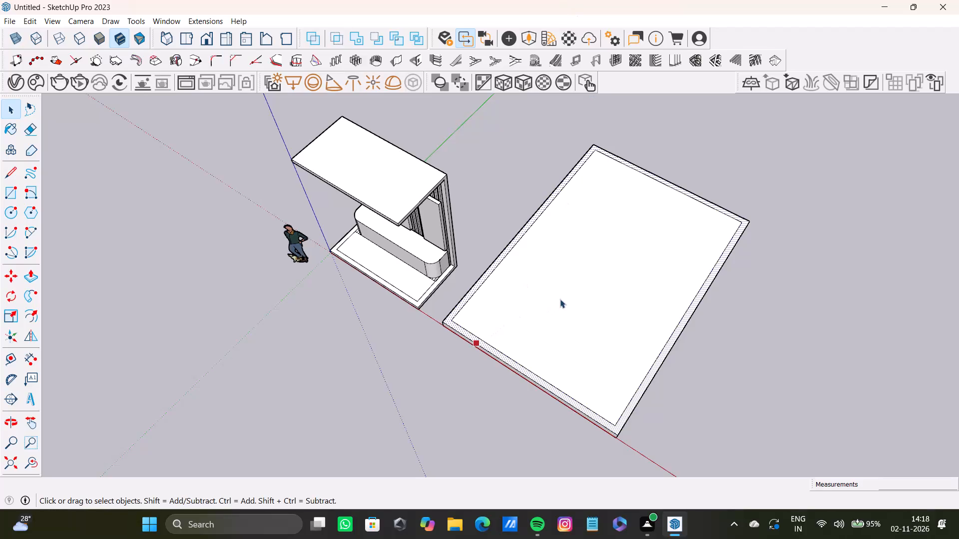
Undo the offset on the slab's top face and the preceding rear-face extensions.
key("ctrl+z")
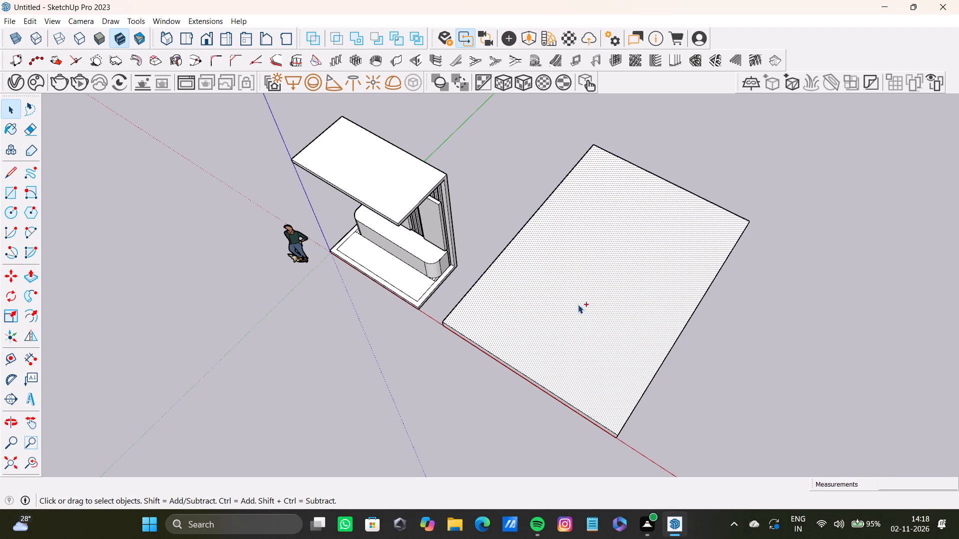
key("ctrl+z")
key("ctrl+z")
Push/Pull the slab's rear long side face outward 4' 1 9/16" to deepen the slab.
scroll(500, 344, "down", 7)
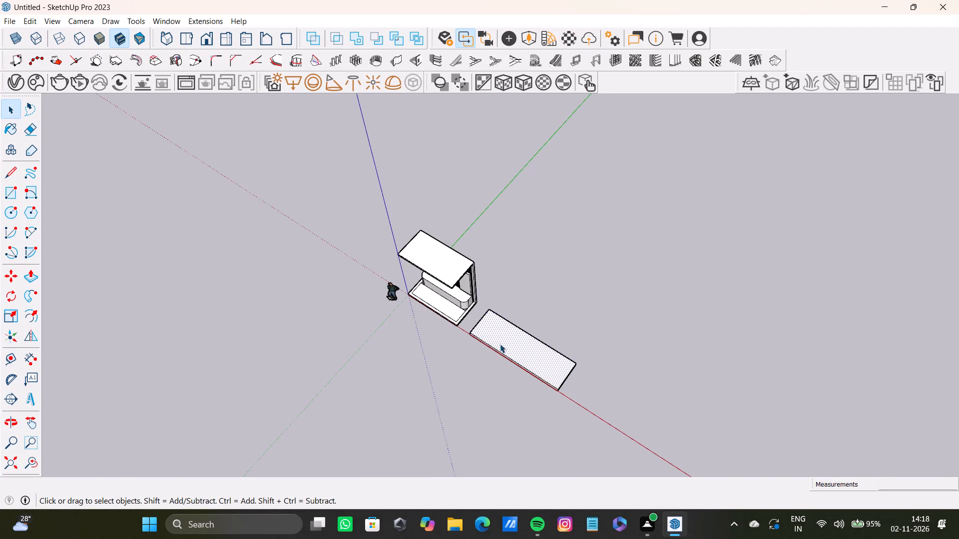
middle_click_drag(500, 344, 280, 262, "shift")
scroll(523, 291, "up", 9)
middle_click_drag(468, 298, 391, 299)
scroll(611, 356, "up", 7)
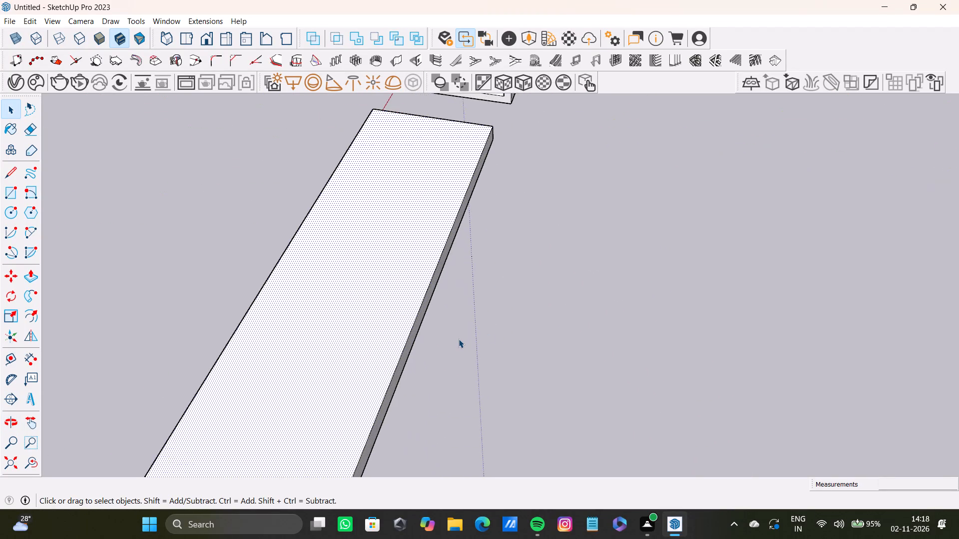
scroll(459, 339, "up", 1)
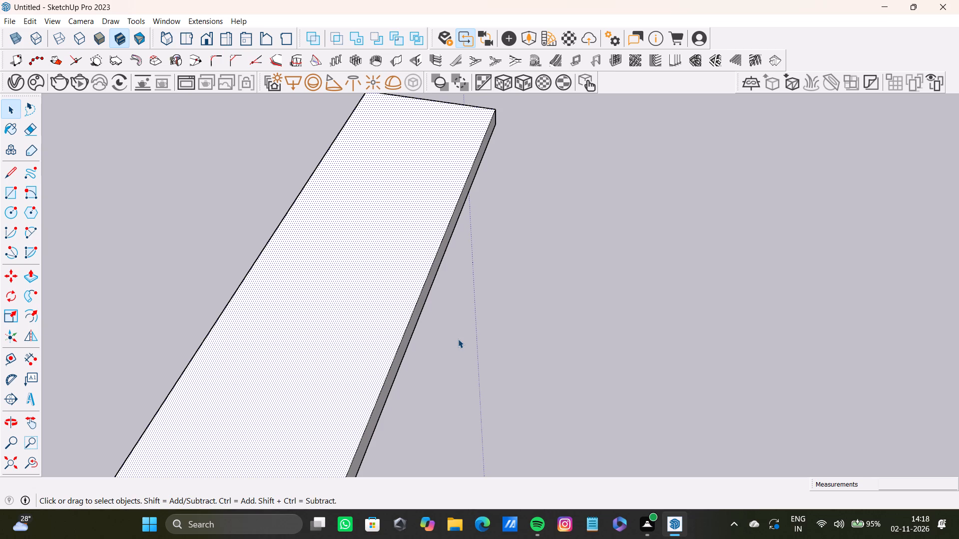
scroll(408, 231, "down", 6)
scroll(403, 298, "up", 7)
left_click(406, 319)
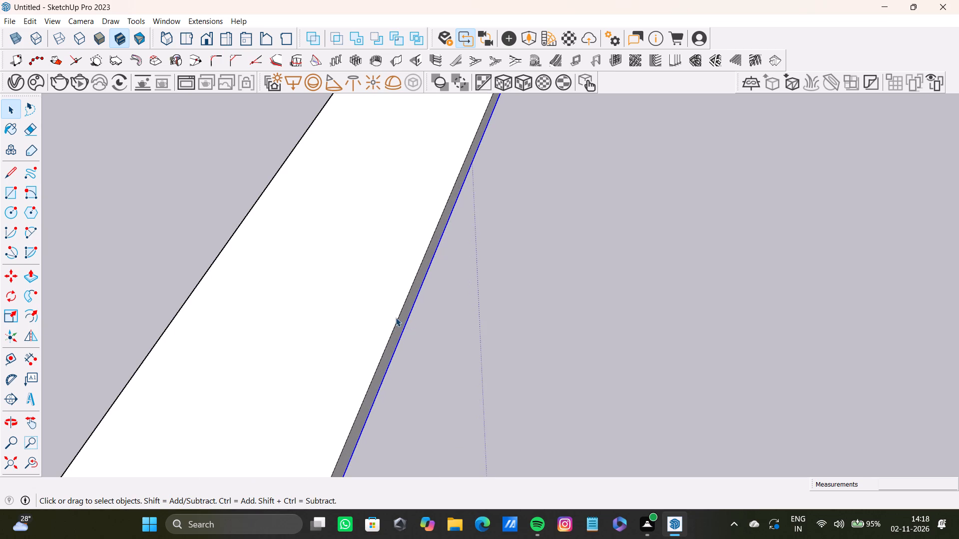
left_click(397, 327)
key("p")
left_click_drag(397, 331, 572, 365)
scroll(562, 362, "down", 9)
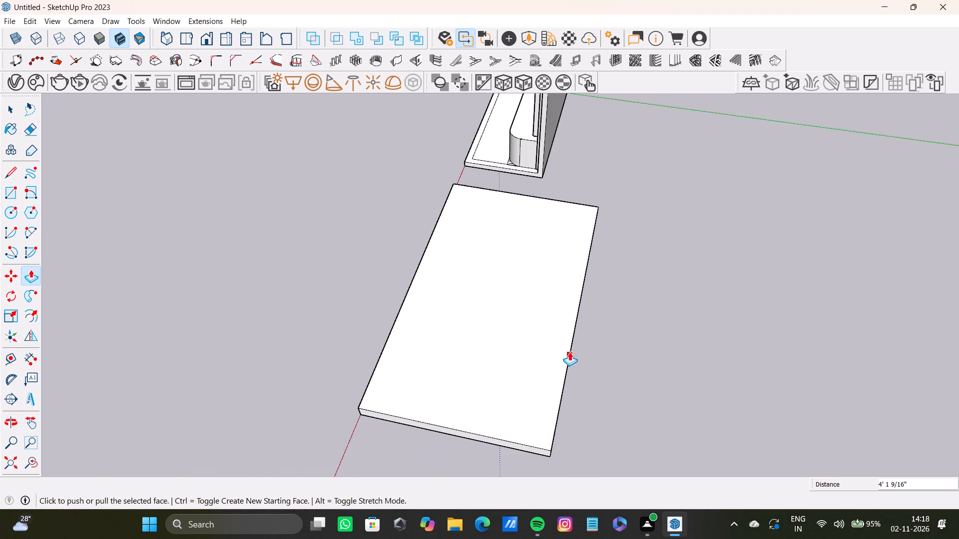
scroll(569, 352, "down", 5)
middle_click_drag(568, 353, 705, 321)
key("space")
Offset the slab's top face outline inward to form a narrow border along all four edges.
left_click(543, 330)
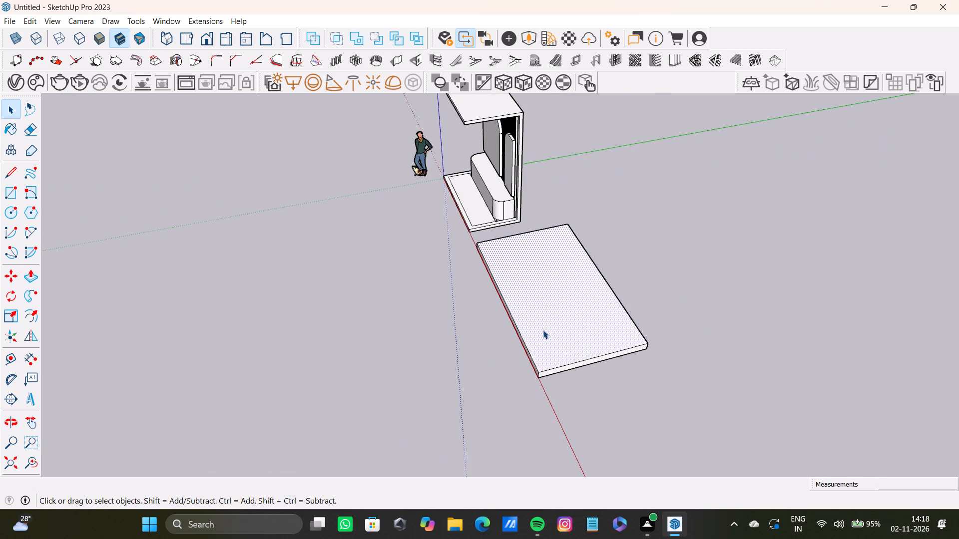
key("f")
left_click_drag(543, 329, 539, 351)
left_click_drag(542, 351, 544, 356)
scroll(544, 340, "down", 8)
scroll(541, 341, "up", 1)
middle_click_drag(870, 414, 861, 400)
middle_click_drag(604, 365, 809, 359)
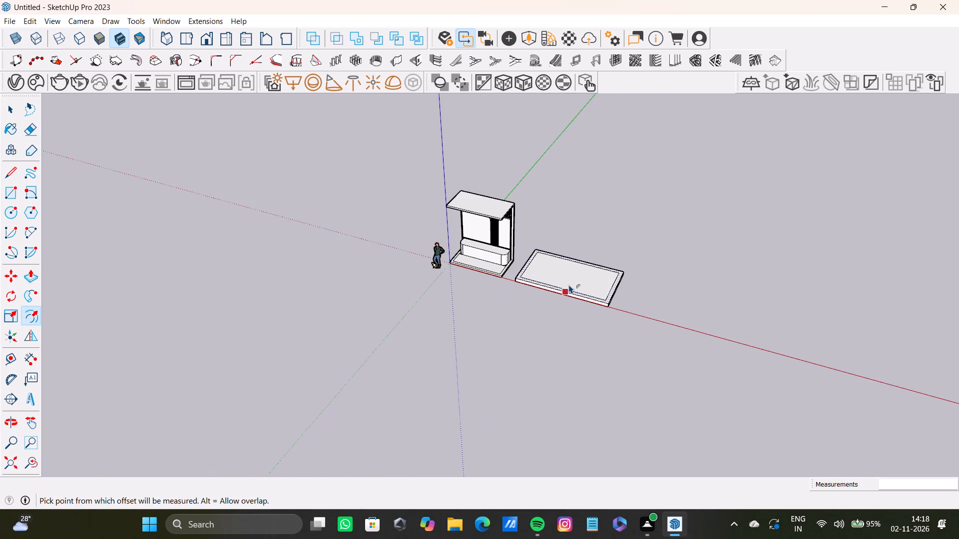
key("space")
Draw short lines, about 7 5/8" long, extending the inner rear border edge to both ends of the slab, separating a full-length rear strip.
scroll(548, 260, "up", 8)
key("l")
scroll(547, 243, "up", 12)
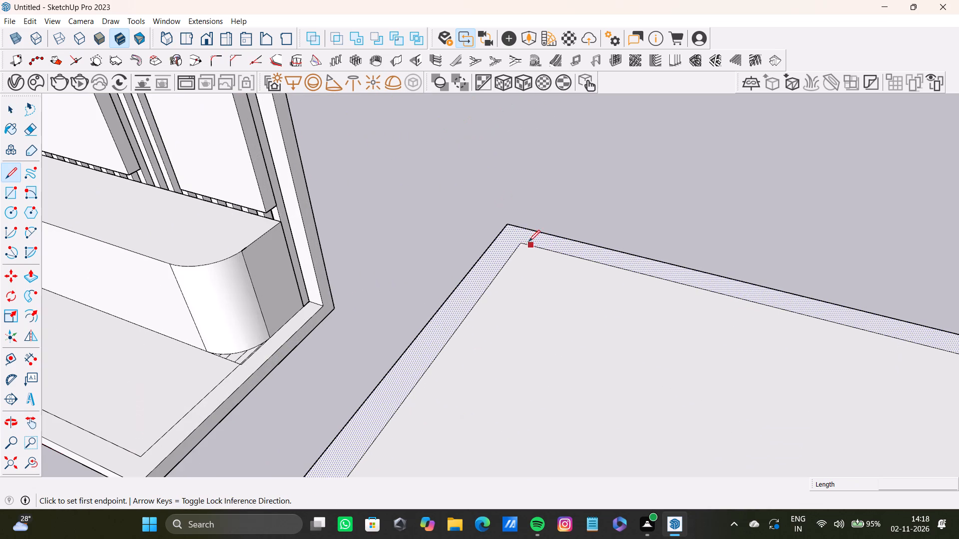
left_click_drag(517, 243, 513, 241)
left_click(496, 237)
scroll(580, 306, "down", 13)
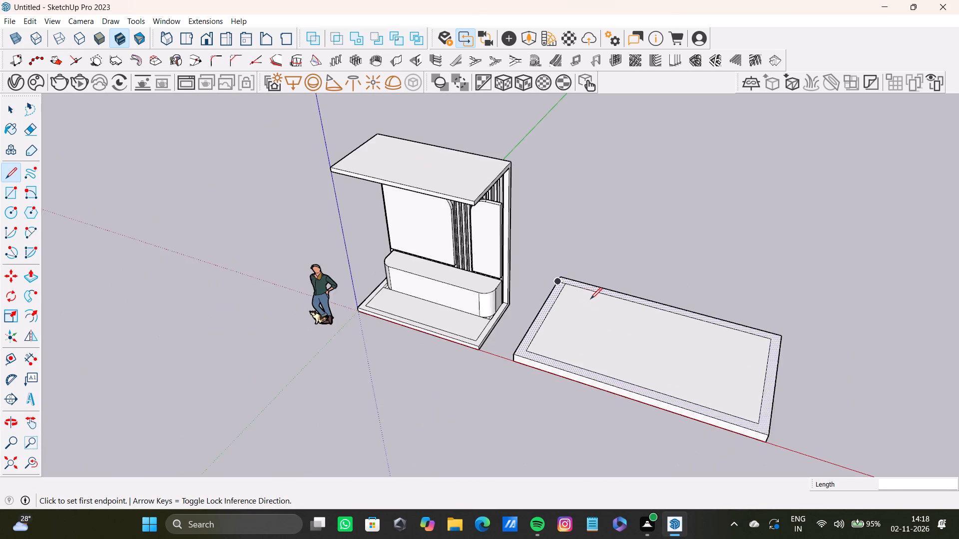
middle_click_drag(487, 259, 433, 243, "shift")
scroll(691, 326, "up", 6)
left_click(718, 321)
left_click(735, 324)
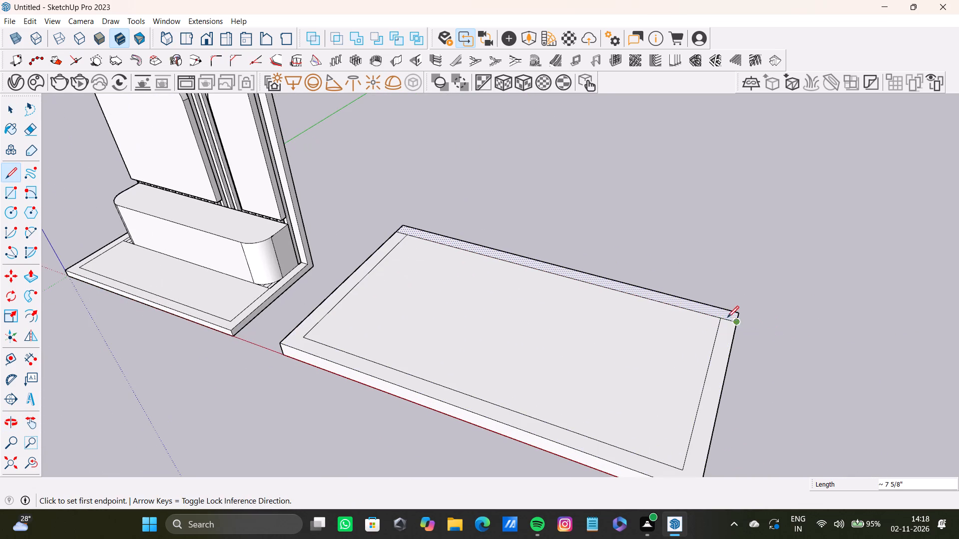
Push/Pull the slab's rear strip up 5' 1/4", and pull it further up to form a tall back wall.
key("space")
left_click(723, 315)
key("p")
left_click_drag(723, 315, 475, 219)
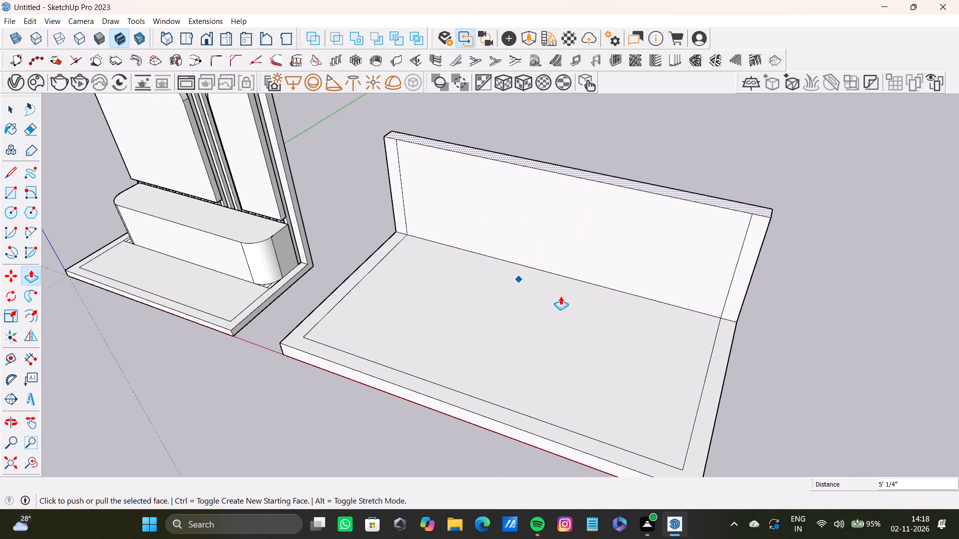
scroll(666, 319, "down", 13)
scroll(653, 320, "up", 1)
middle_click_drag(653, 320, 600, 237)
scroll(641, 281, "up", 8)
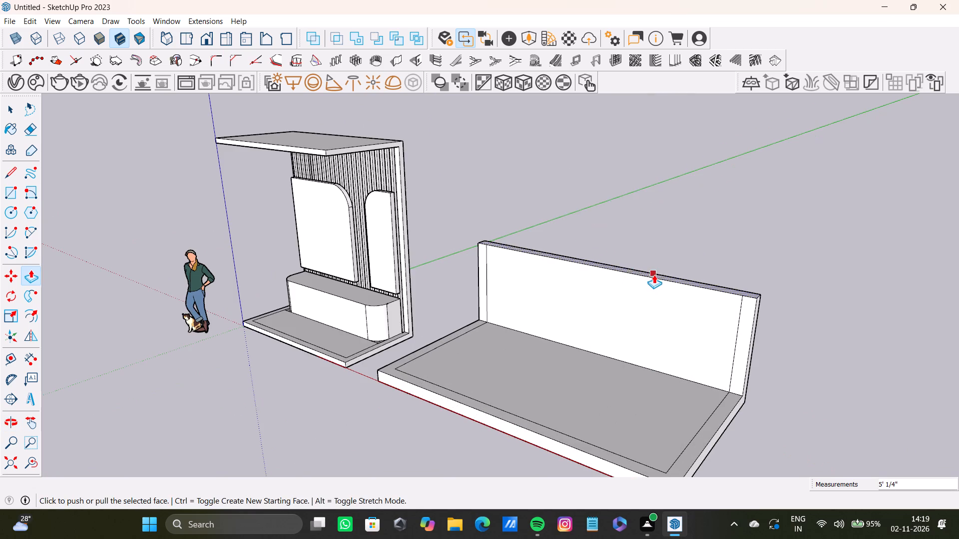
left_click_drag(654, 274, 518, 108)
scroll(535, 142, "down", 9)
middle_click_drag(554, 224, 703, 142)
middle_click_drag(599, 152, 586, 231)
scroll(582, 223, "down", 8)
middle_click_drag(590, 222, 557, 236)
key("space")
Place a horizontal guide about 8 1/2" below the top edge of the new back wall.
key("t")
scroll(562, 198, "up", 10)
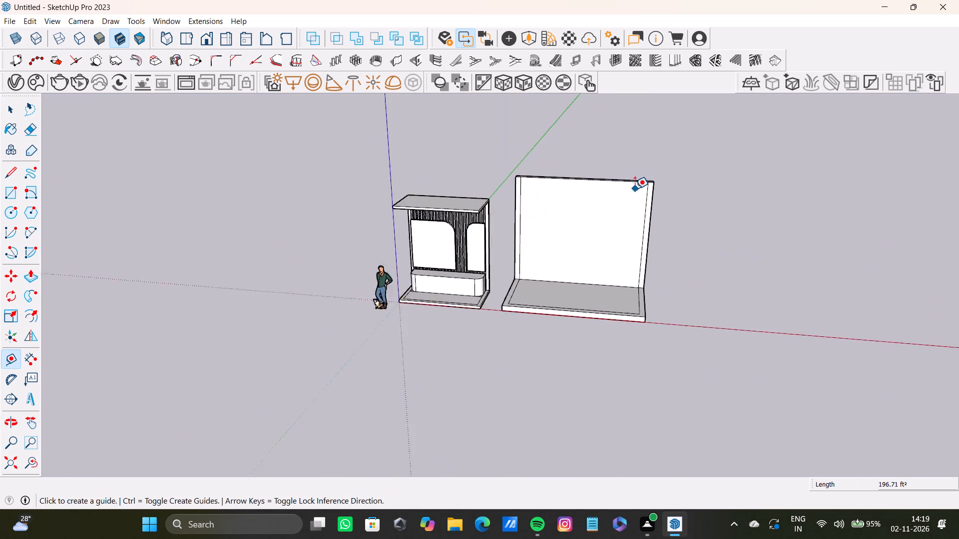
scroll(635, 189, "up", 9)
left_click(650, 185)
scroll(661, 205, "down", 4)
middle_click_drag(664, 204, 500, 128)
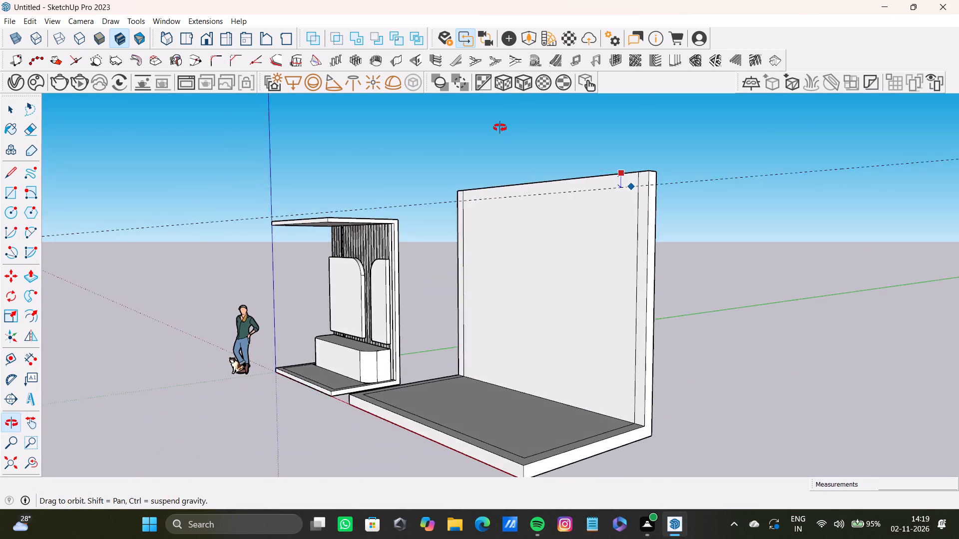
middle_click_drag(500, 128, 499, 128)
scroll(646, 191, "up", 6)
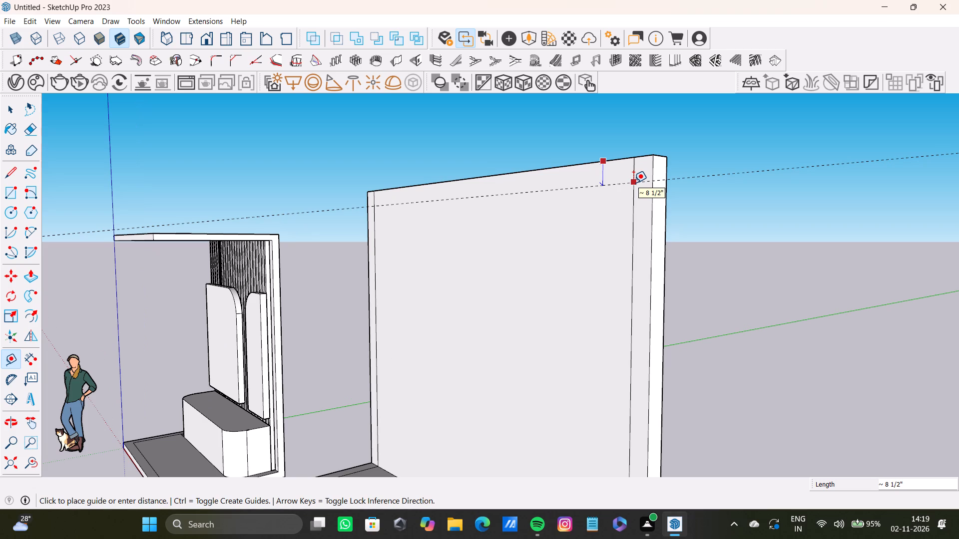
left_click(633, 183)
Draw a line along the guide between the back wall's two inner vertical border edges.
key("l")
middle_click_drag(413, 216, 555, 235)
scroll(377, 206, "up", 2)
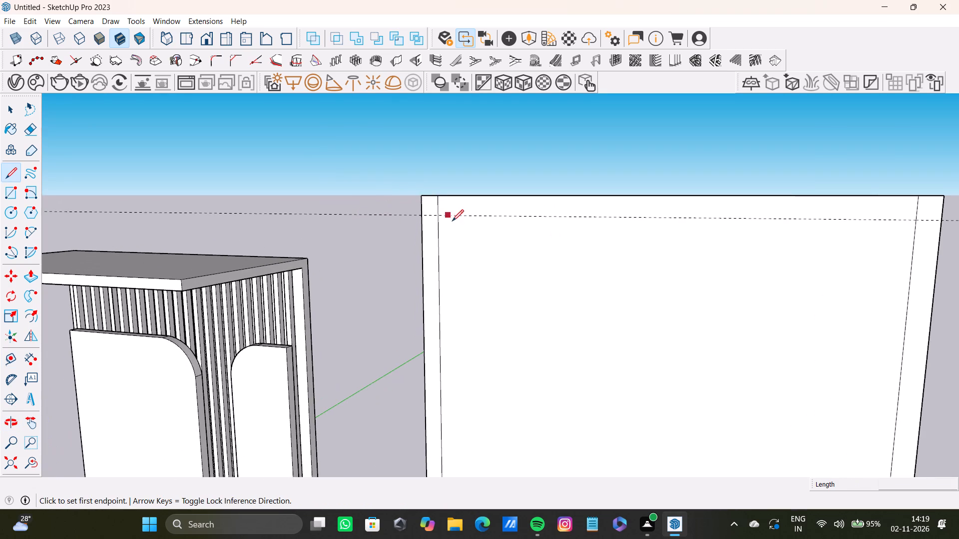
left_click(435, 218)
left_click(916, 222)
key("space")
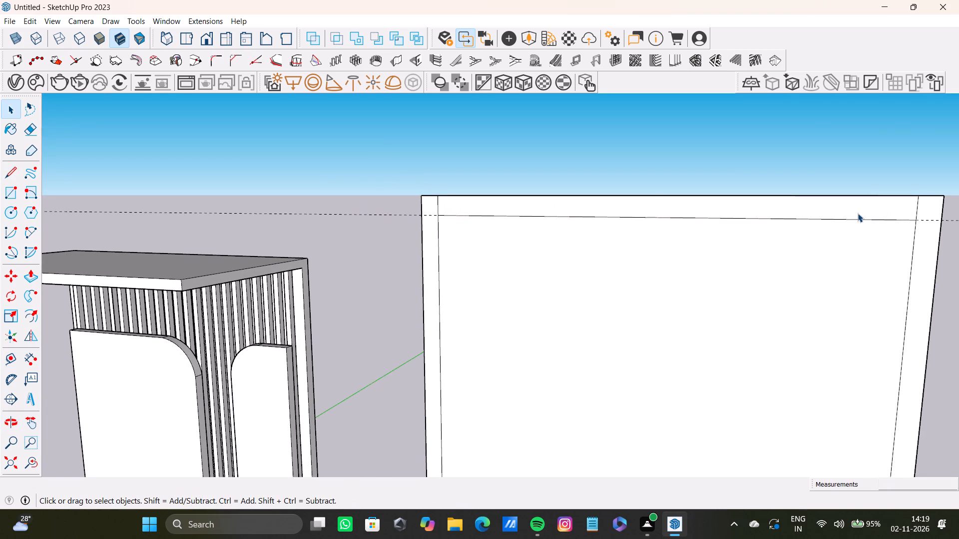
Push/Pull the wall's top strip forward 1' 11 11/16", and about 6' 7 5/16" more to reach the slab's front edge as a canopy.
left_click(857, 213)
key("p")
left_click_drag(857, 213, 689, 251)
scroll(665, 261, "down", 11)
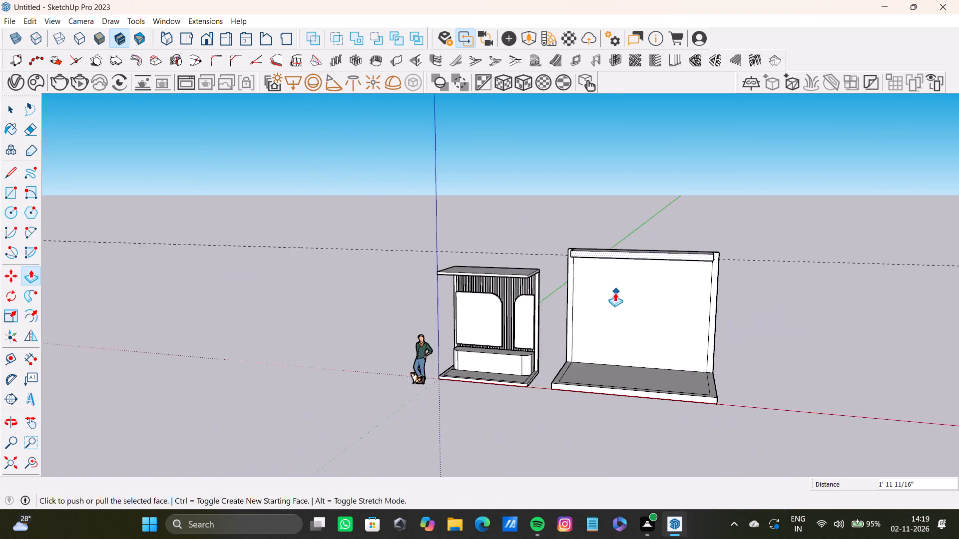
scroll(615, 292, "down", 10)
middle_click_drag(613, 332, 498, 344)
scroll(662, 335, "down", 5)
middle_click_drag(630, 333, 510, 264, "shift")
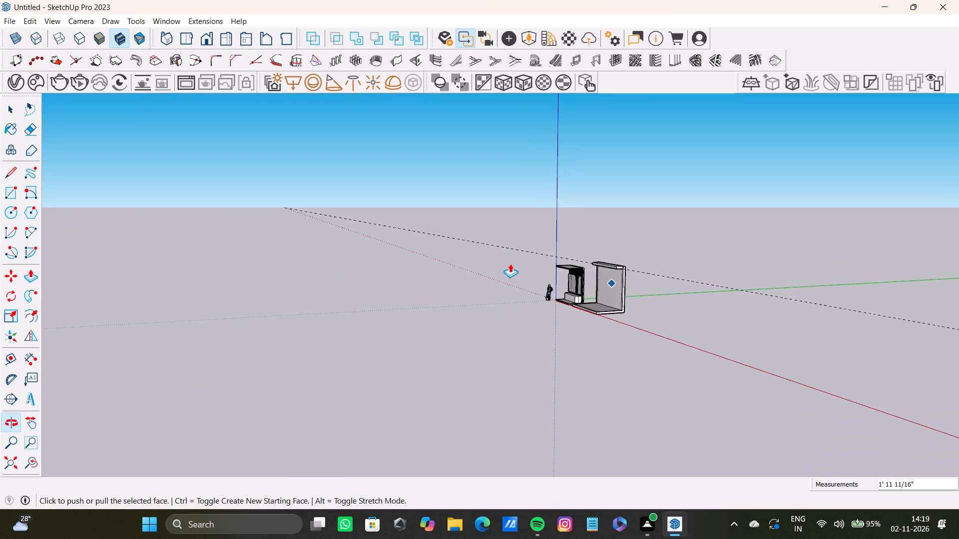
scroll(658, 268, "up", 11)
left_click_drag(597, 261, 546, 404)
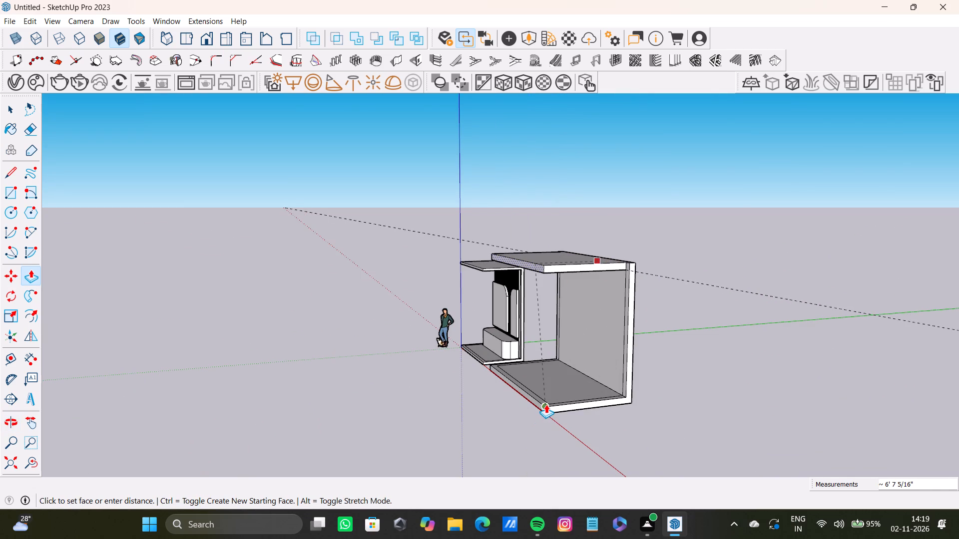
left_click_drag(546, 404, 546, 403)
Draw a line at the canopy's underside level across the wall border at the end away from the TV unit.
middle_click_drag(568, 302, 673, 333)
scroll(686, 276, "up", 11)
key("space")
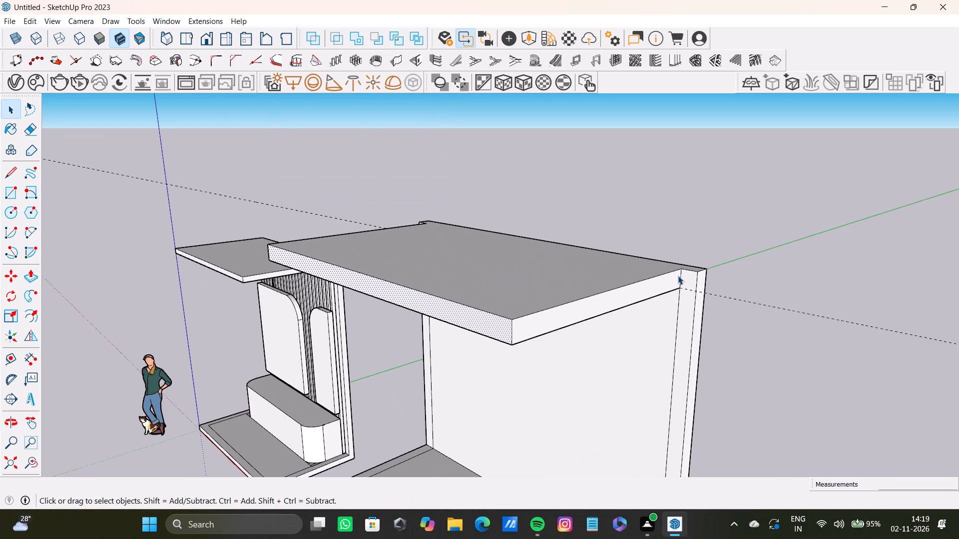
key("l")
scroll(691, 311, "up", 10)
left_click(666, 269)
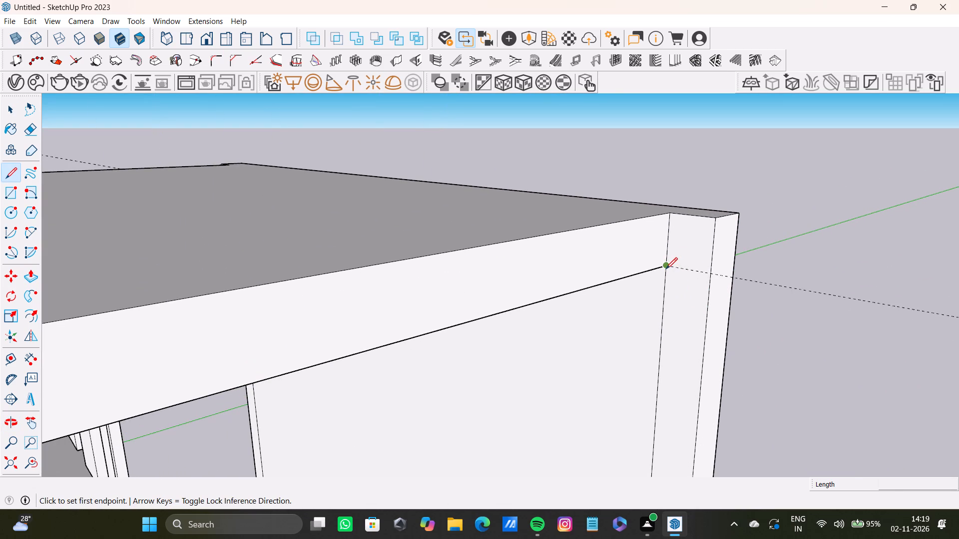
left_click(712, 271)
Push/Pull that corner face forward 2' 9 15/16", and about 5' 9 1/16" more to finish flush with the canopy's front.
key("space")
left_click(697, 250)
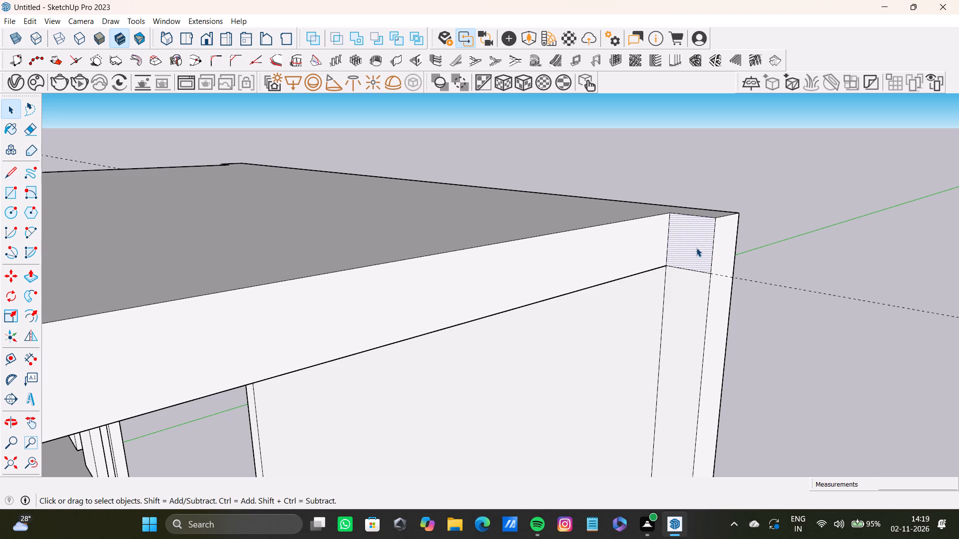
key("p")
left_click_drag(696, 248, 547, 287)
scroll(604, 331, "down", 13)
middle_click_drag(845, 340, 912, 293, "shift")
scroll(709, 285, "up", 4)
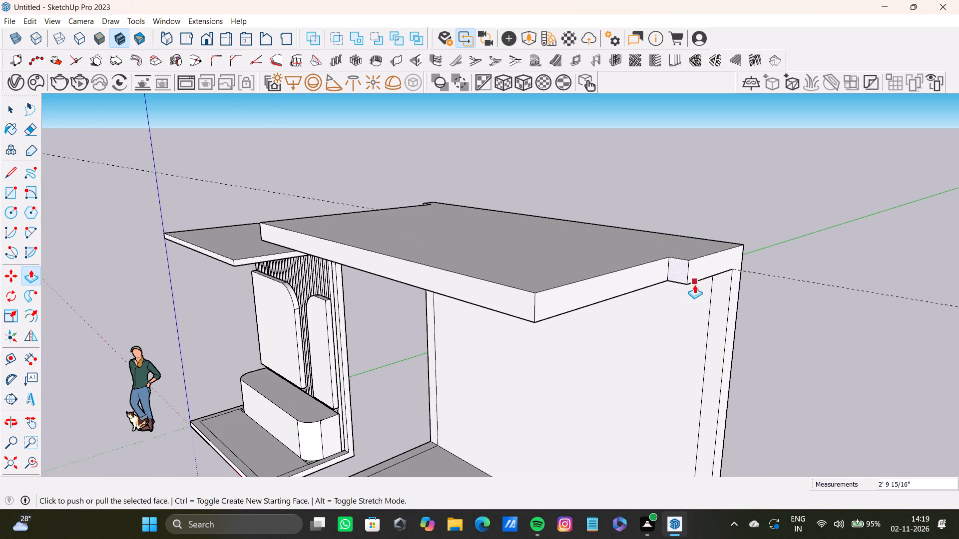
left_click_drag(684, 266, 523, 301)
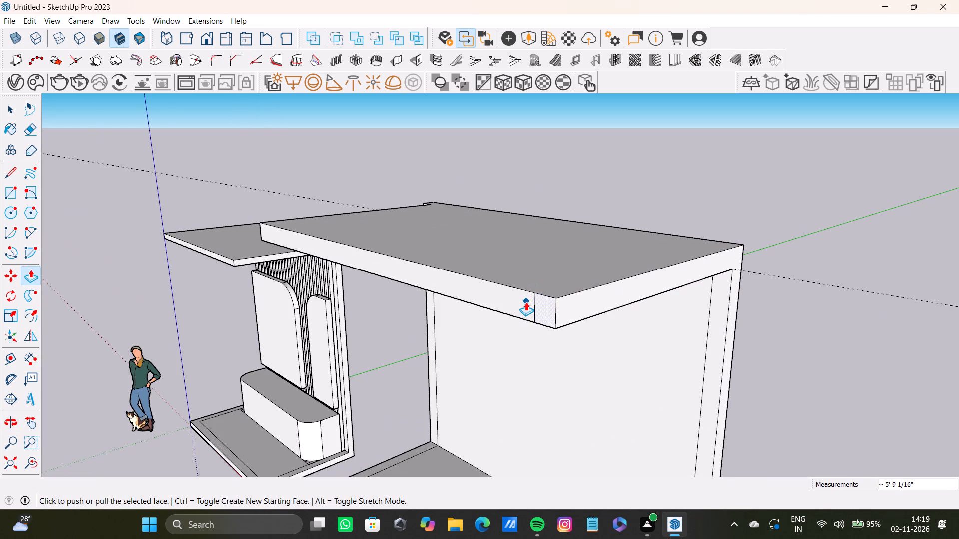
scroll(528, 302, "down", 8)
Draw a line along the guide across the wall's vertical border at the end nearest the TV unit.
middle_click_drag(503, 333, 850, 329, "shift")
middle_click_drag(751, 312, 955, 336)
scroll(652, 185, "up", 8)
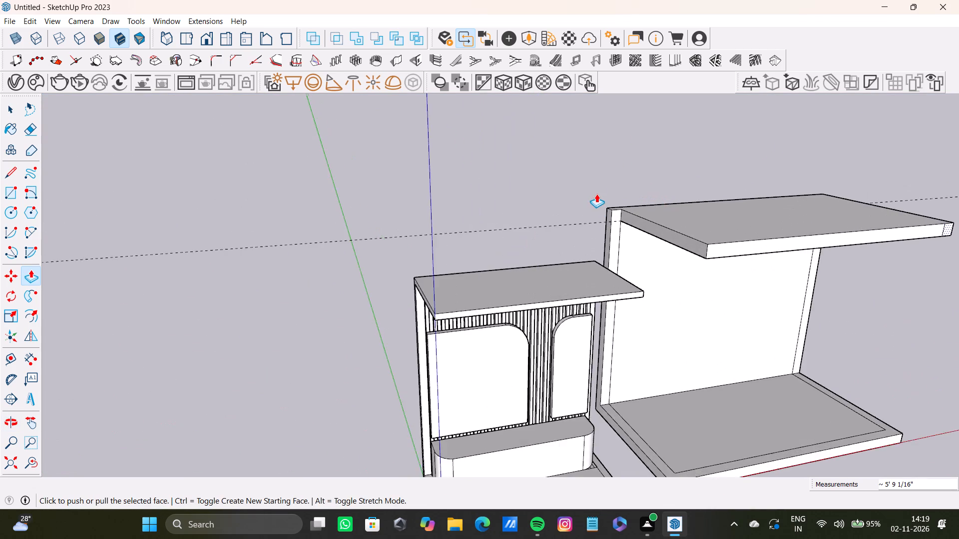
key("l")
scroll(622, 209, "up", 16)
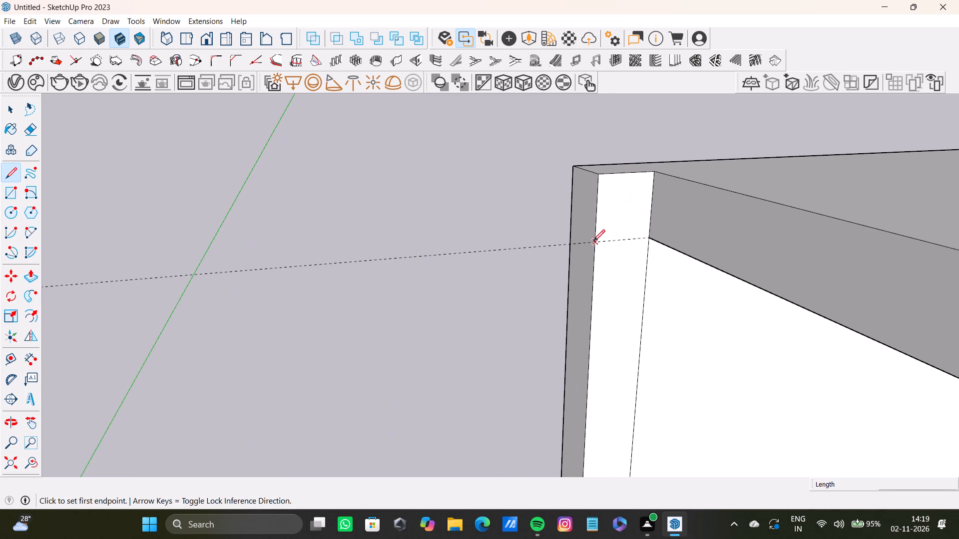
left_click_drag(593, 241, 608, 240)
left_click(642, 234)
key("ctrl+z")
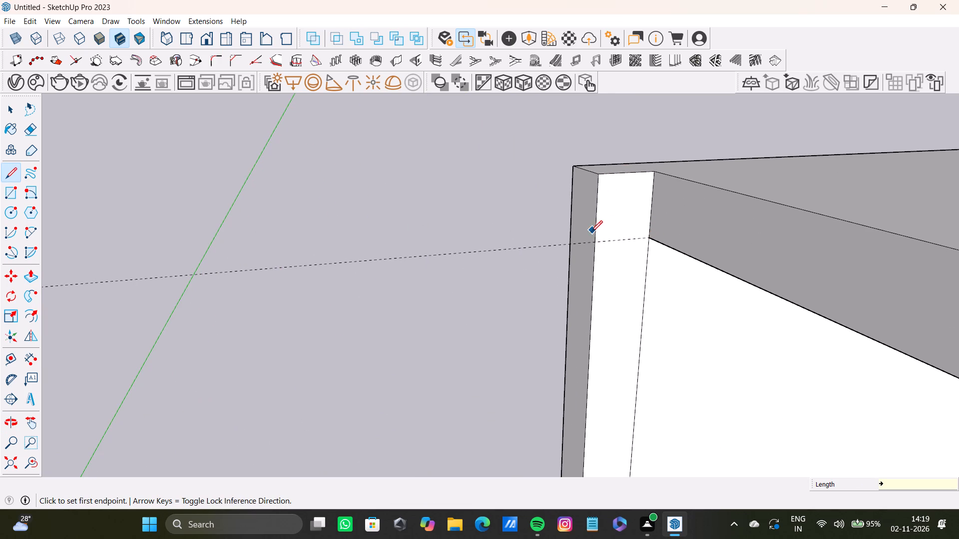
left_click(594, 243)
left_click(656, 233)
key("space")
Push/Pull the top corner face nearest the TV unit forward 2' 7 3/8", and extend it further flush with the canopy's front.
left_click(634, 212)
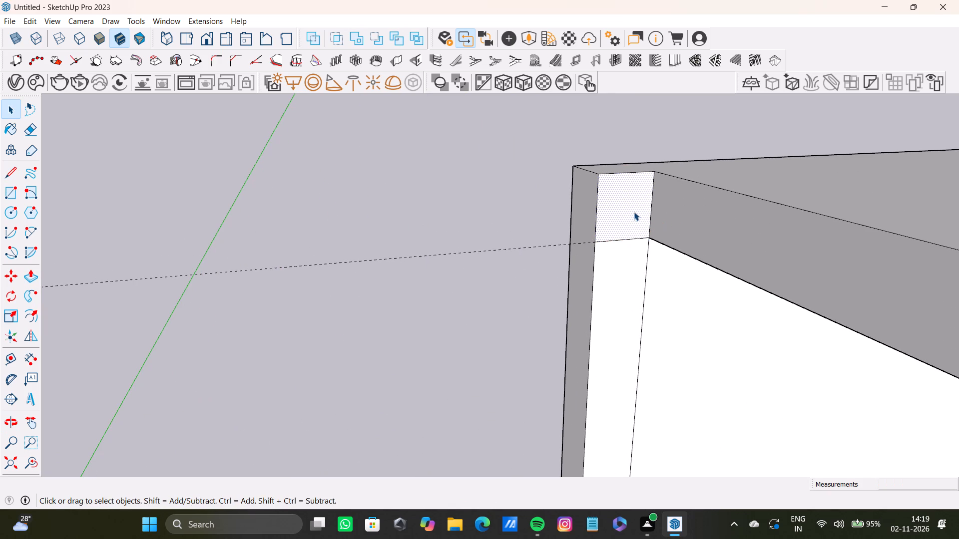
key("p")
left_click_drag(634, 212, 826, 296)
scroll(813, 302, "down", 13)
middle_click_drag(798, 333, 638, 251, "shift")
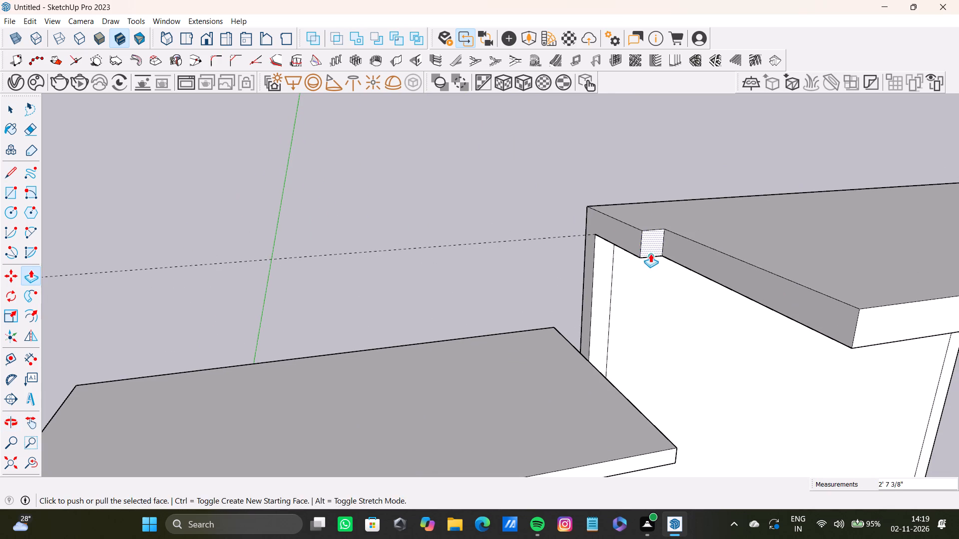
left_click_drag(651, 254, 879, 307)
Delete the leftover seam lines near both ends of the larger shell's canopy front face.
scroll(818, 322, "down", 9)
middle_click_drag(782, 316, 624, 266, "shift")
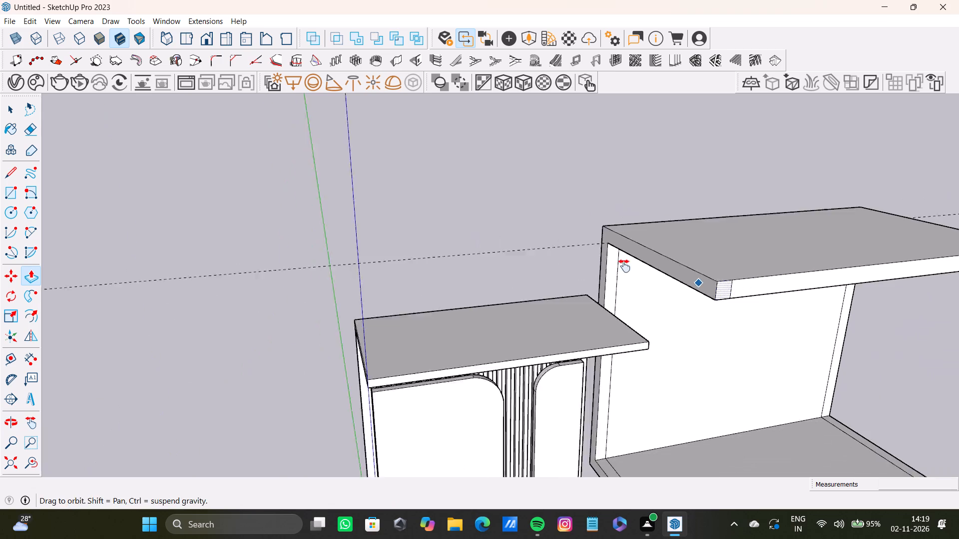
middle_click_drag(624, 266, 606, 260, "shift")
scroll(649, 250, "up", 7)
key("space")
left_click(635, 281)
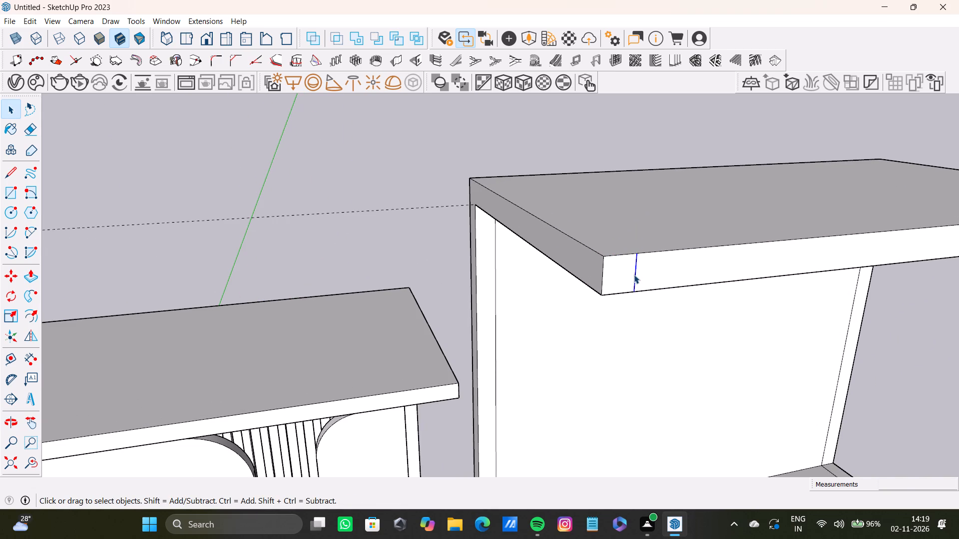
key("Delete")
scroll(640, 269, "down", 7)
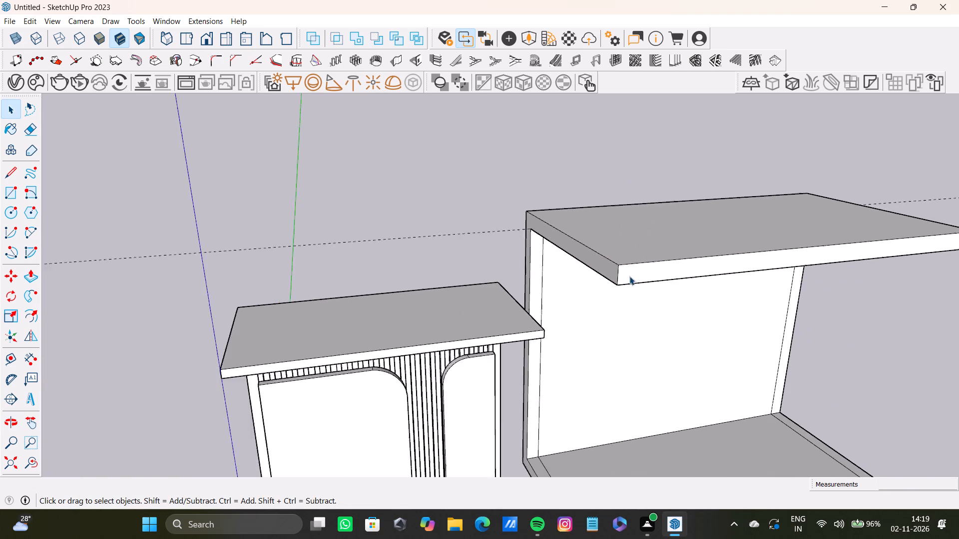
scroll(629, 276, "down", 4)
scroll(844, 260, "up", 11)
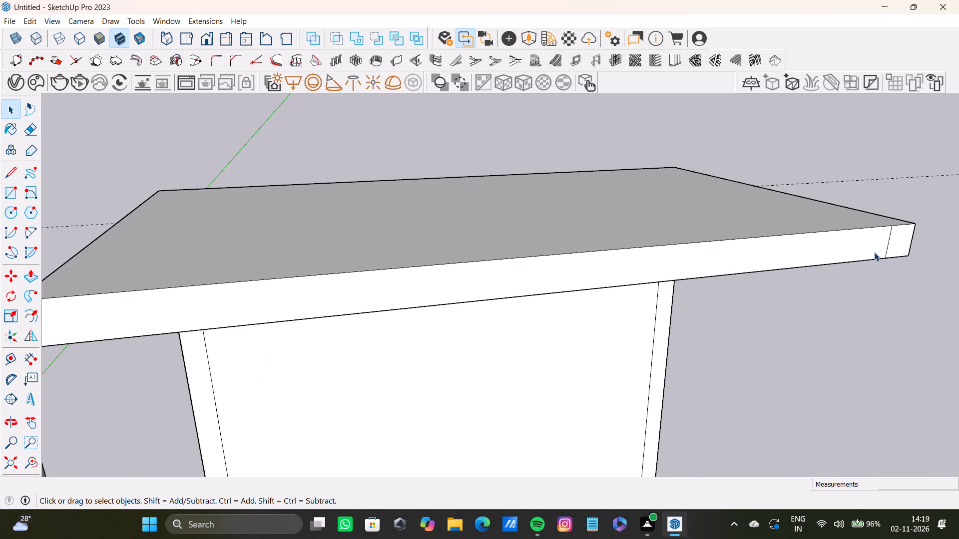
left_click(885, 253)
key("Delete")
Examine the TV unit and the larger shell side by side, including their canopy undersides and fluted wall.
scroll(547, 341, "down", 9)
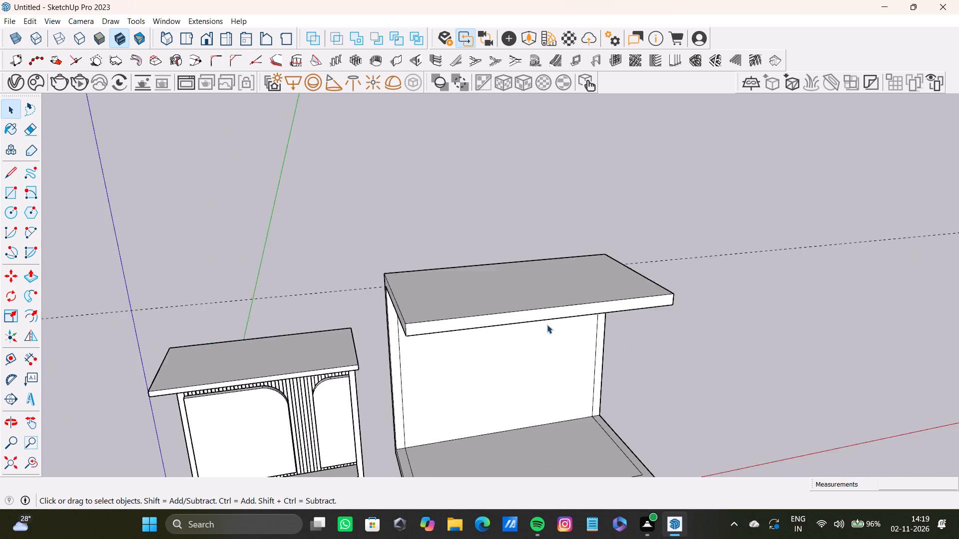
scroll(547, 324, "down", 5)
middle_click_drag(550, 321, 474, 257)
scroll(549, 361, "up", 8)
scroll(549, 358, "down", 5)
middle_click_drag(547, 357, 515, 238, "shift")
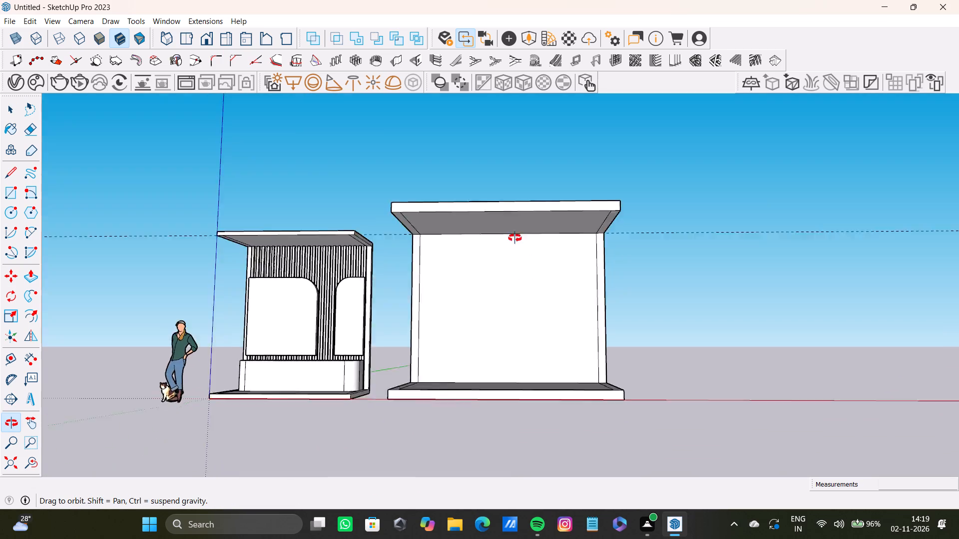
middle_click_drag(515, 238, 574, 245, "shift")
key("t")
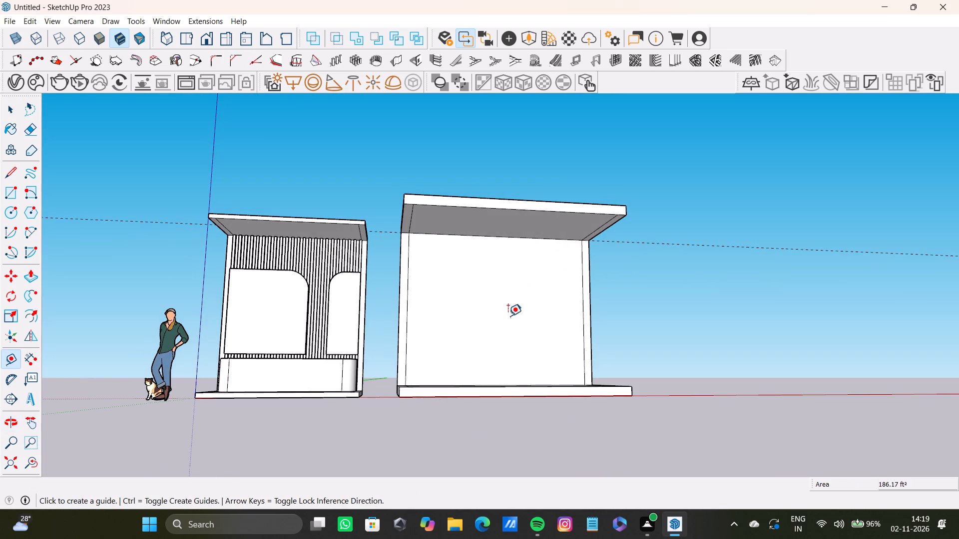
scroll(453, 305, "up", 4)
middle_click_drag(466, 293, 431, 339)
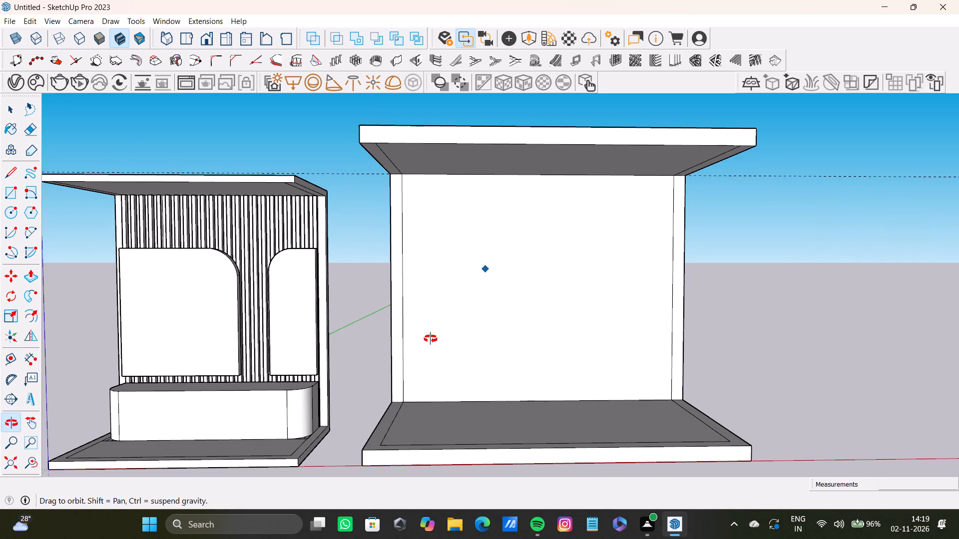
middle_click_drag(431, 339, 415, 304)
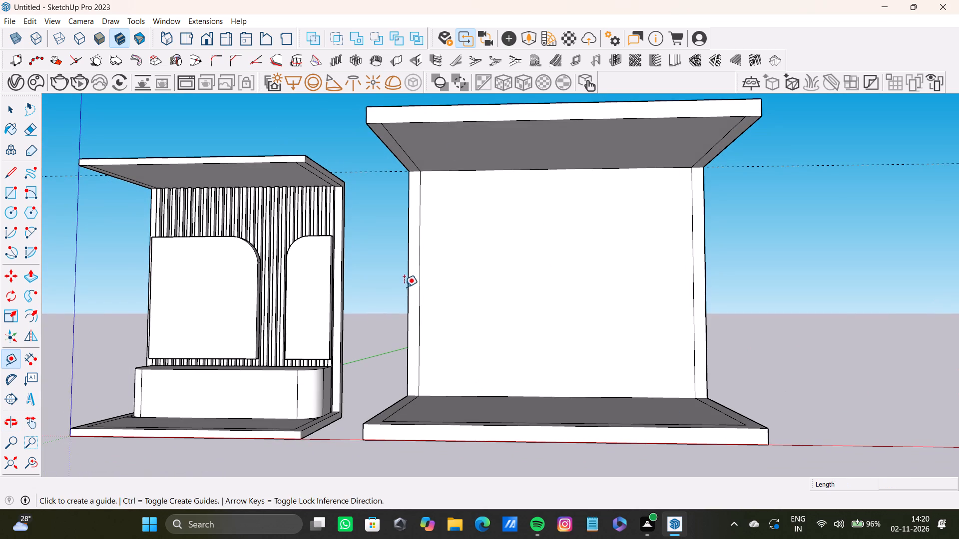
scroll(406, 236, "down", 2, "shift")
middle_click_drag(405, 236, 547, 331, "shift")
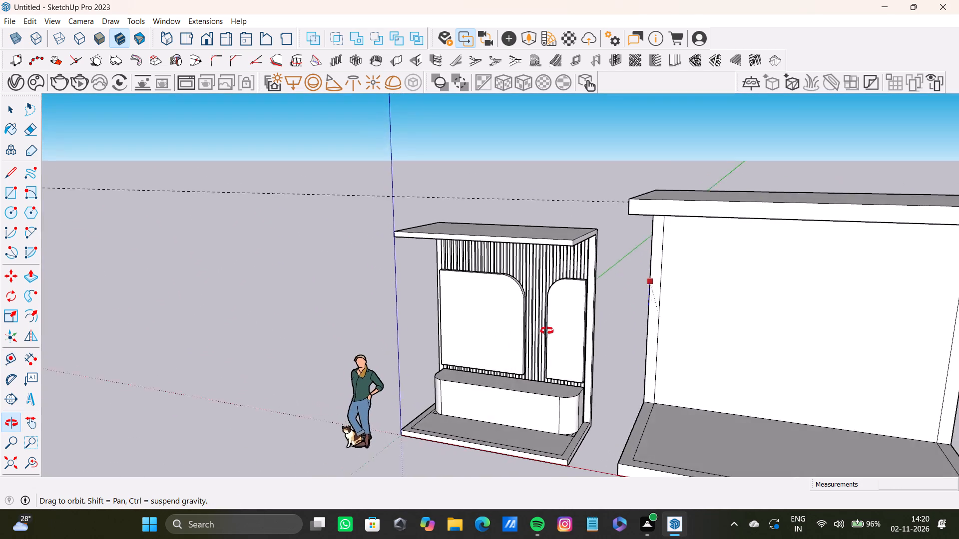
middle_click_drag(547, 331, 422, 342, "shift")
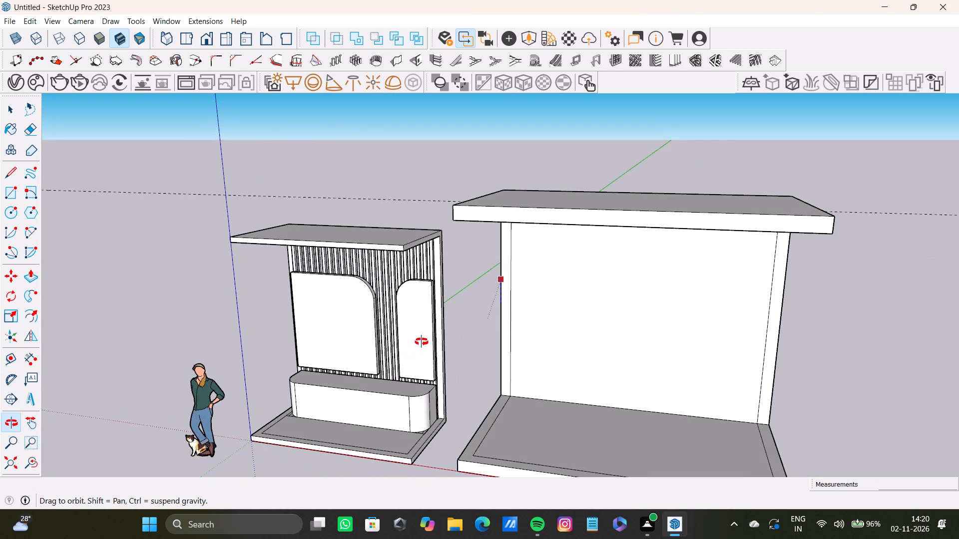
middle_click_drag(422, 342, 421, 338, "shift")
middle_click(421, 338)
middle_click(421, 338)
middle_click(421, 338)
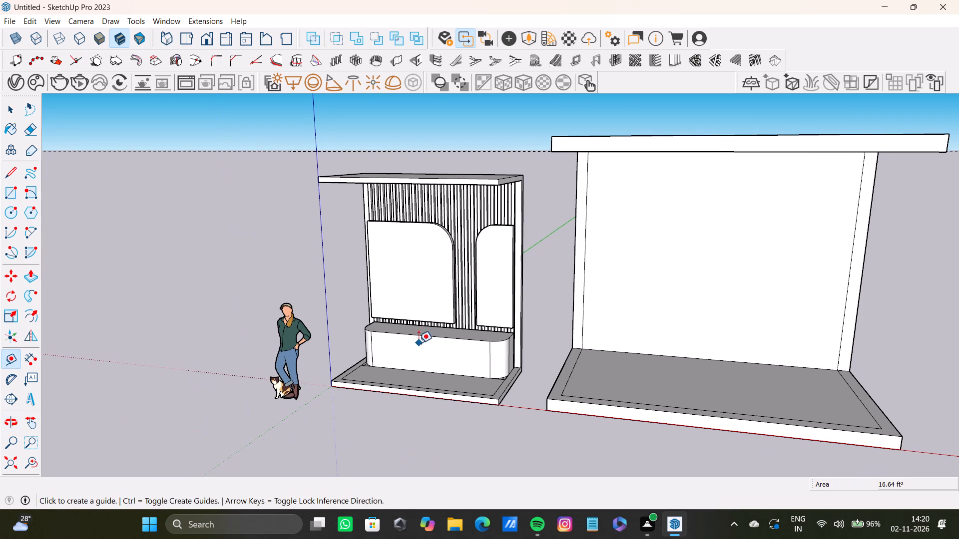
scroll(421, 335, "up", 5)
scroll(421, 325, "down", 8)
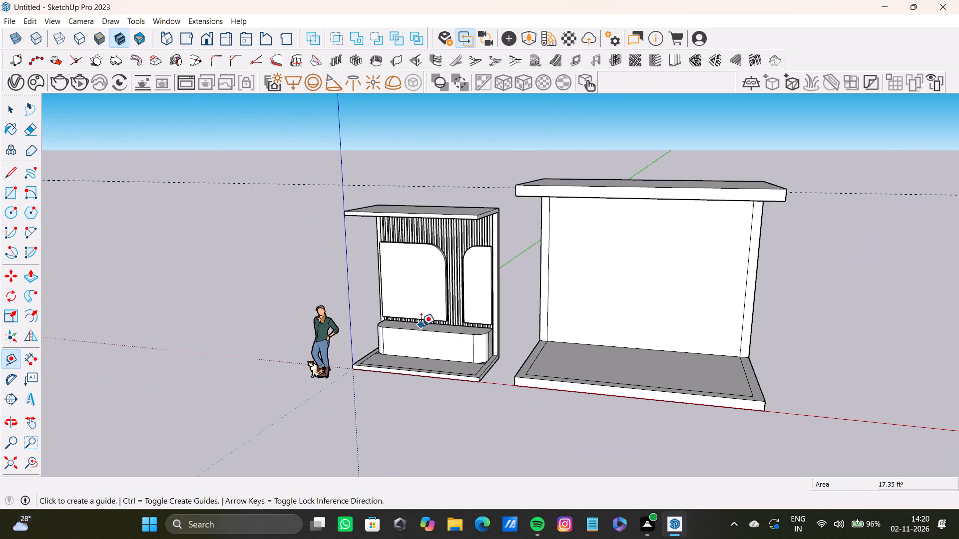
middle_click_drag(421, 325, 696, 328)
scroll(459, 285, "up", 9)
middle_click_drag(461, 281, 382, 212, "shift")
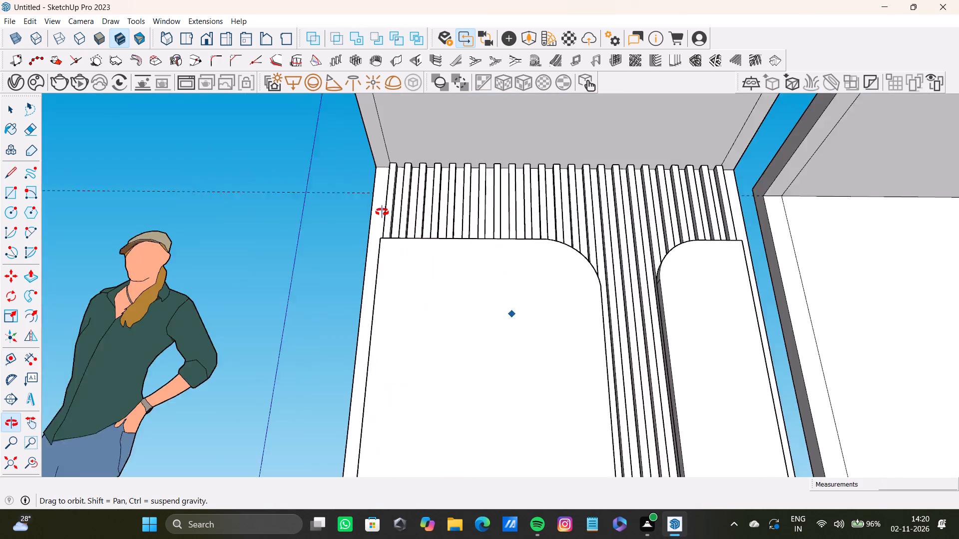
middle_click_drag(382, 212, 377, 210, "shift")
scroll(429, 213, "down", 5)
middle_click_drag(448, 222, 434, 330, "shift")
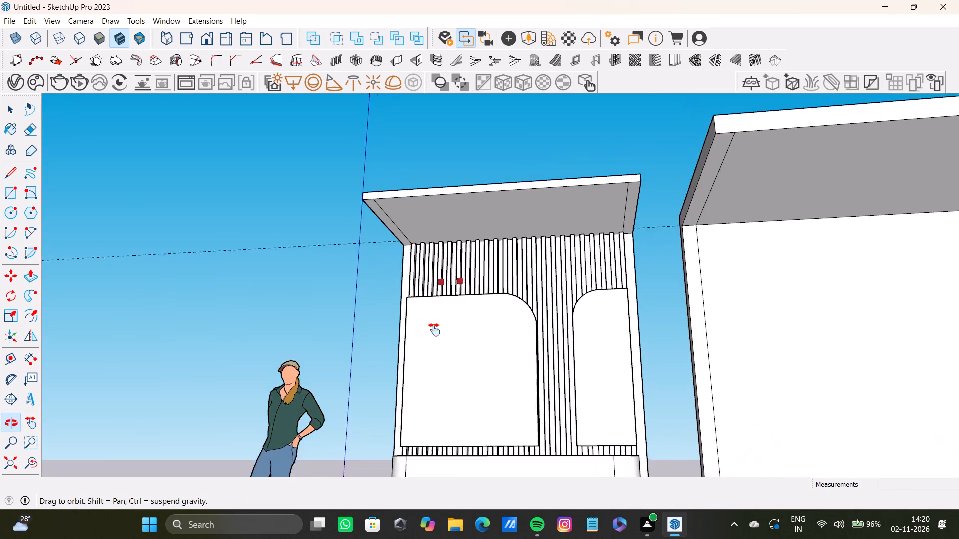
middle_click_drag(434, 330, 428, 221, "shift")
middle_click_drag(418, 210, 367, 311, "shift")
scroll(377, 308, "down", 9)
scroll(383, 299, "up", 1, "shift")
middle_click_drag(383, 298, 379, 329, "shift")
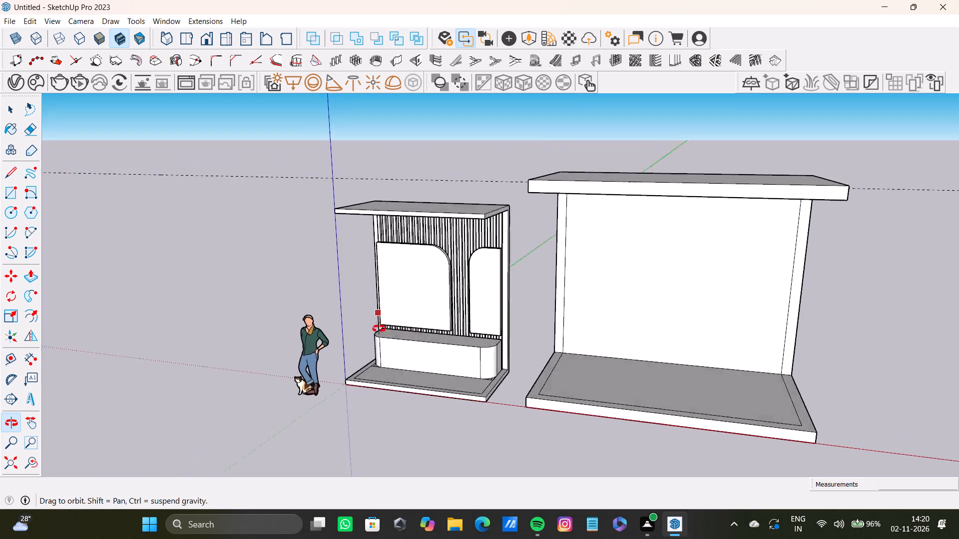
middle_click_drag(379, 329, 373, 344, "shift")
middle_click_drag(368, 349, 324, 361)
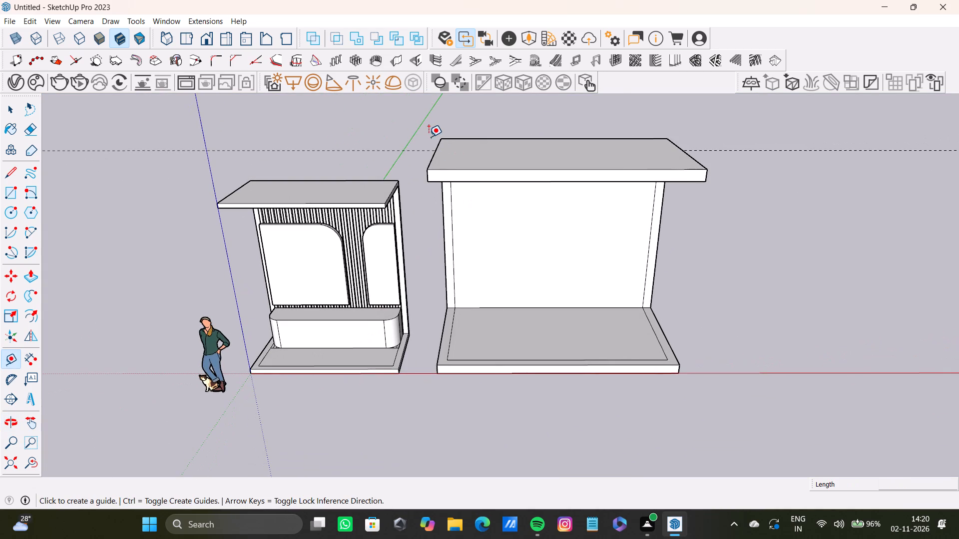
Move the whole larger shell 58' 7 3/8" along the red axis, away from the TV unit.
key("space")
left_click_drag(411, 106, 743, 408)
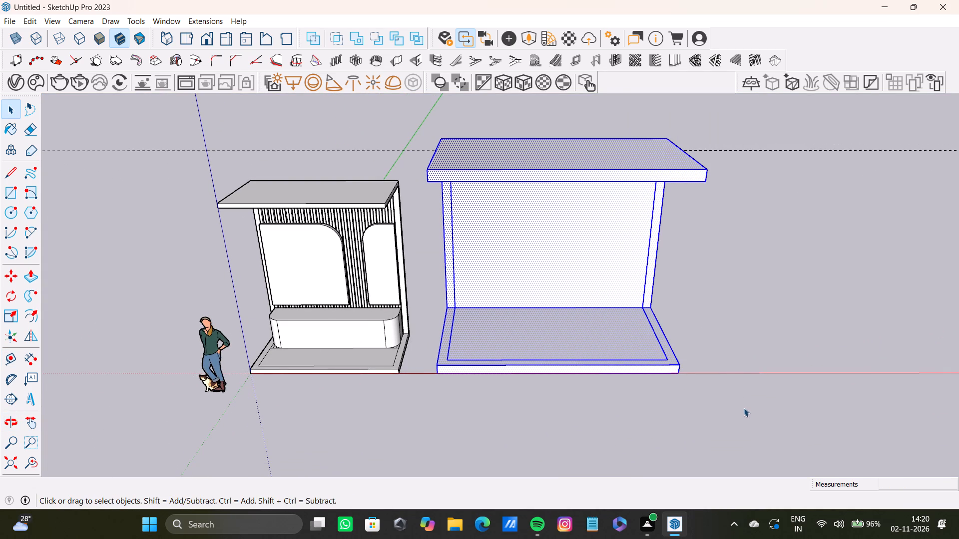
key("m")
left_click(437, 364)
scroll(892, 370, "down", 8)
middle_click_drag(864, 359, 431, 353, "shift")
left_click(666, 365)
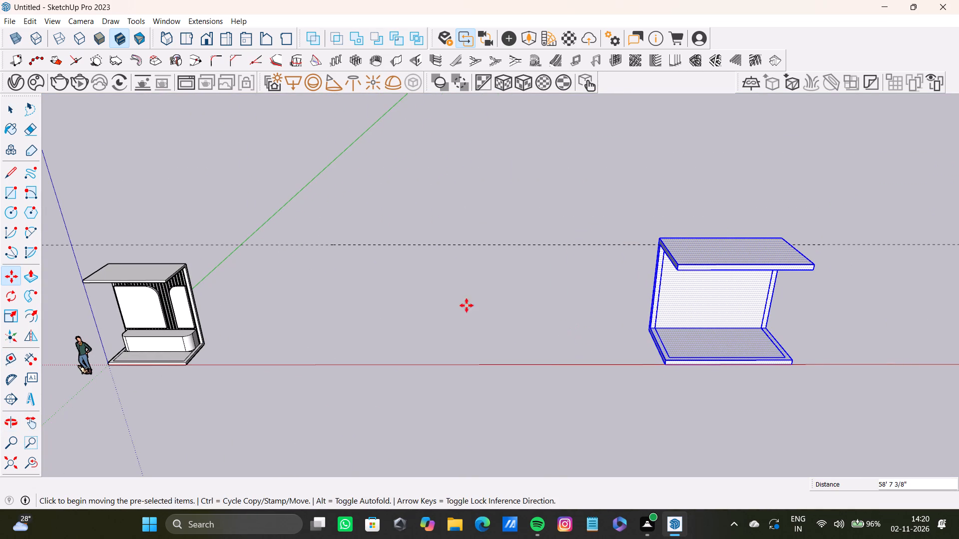
key("space")
key("space")
Push/Pull the TV unit's end face outward 4' 6 1/4" on the side facing the larger shell.
scroll(441, 290, "down", 8)
middle_click_drag(429, 292, 546, 280, "shift")
scroll(413, 307, "up", 5)
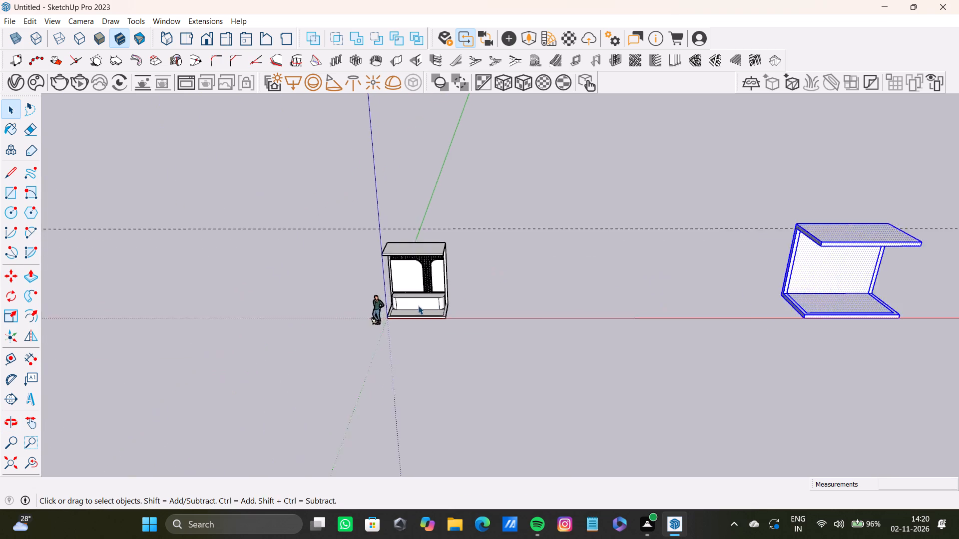
scroll(418, 305, "up", 14)
middle_click_drag(456, 296, 333, 333)
scroll(333, 333, "up", 11)
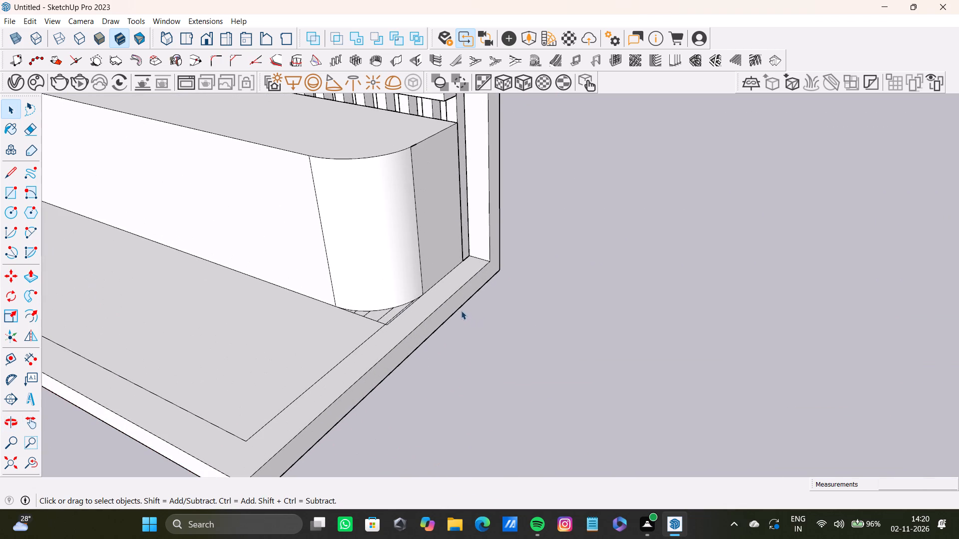
left_click(459, 304)
key("p")
left_click_drag(459, 303, 778, 412)
scroll(732, 400, "down", 2)
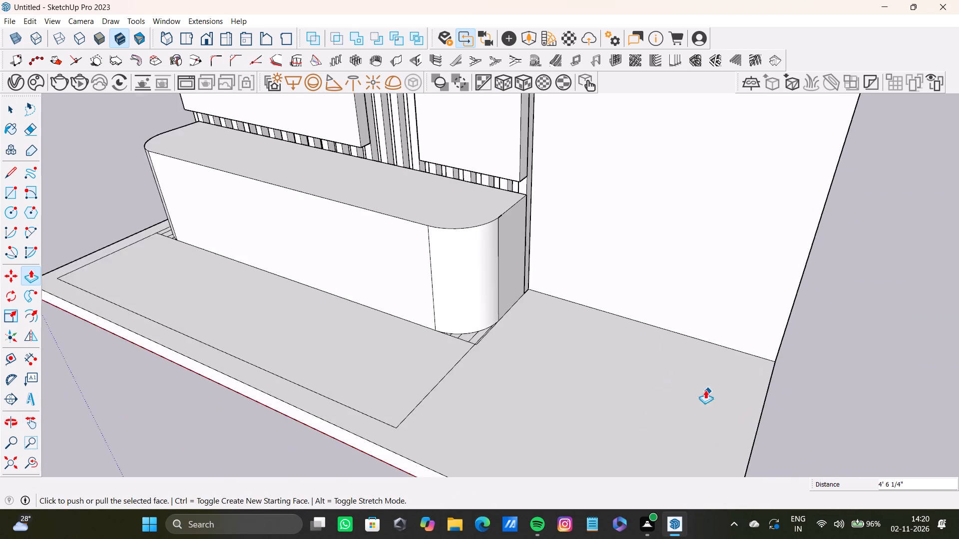
scroll(705, 390, "down", 15)
Push/Pull the same end face of the TV unit further outward to lengthen its base, back wall and canopy.
middle_click_drag(693, 383, 576, 361)
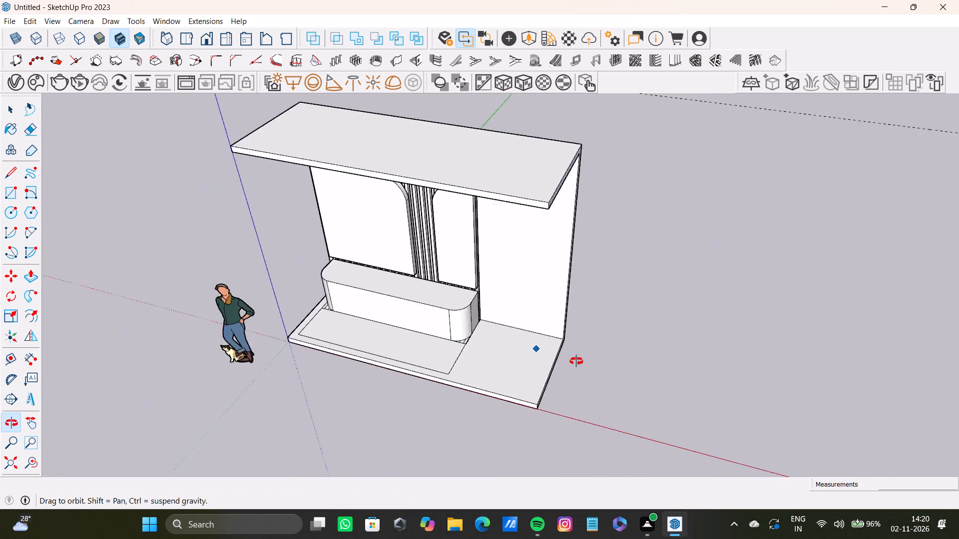
middle_click_drag(576, 361, 541, 230)
scroll(555, 256, "up", 5)
left_click_drag(566, 308, 720, 356)
scroll(706, 355, "down", 6)
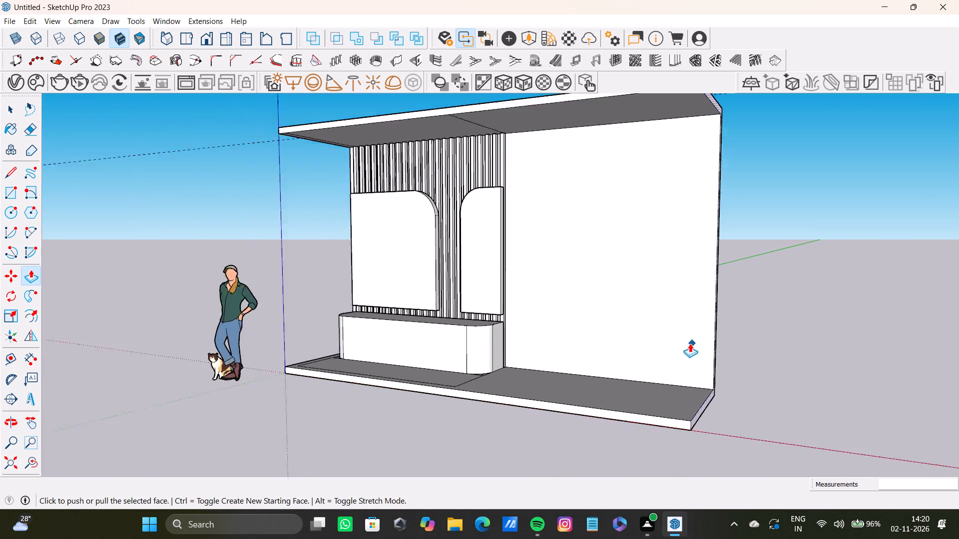
scroll(690, 343, "down", 2)
scroll(646, 308, "up", 1, "shift")
middle_click_drag(646, 308, 704, 393, "shift")
key("space")
Delete the short inner border line crossing the TV unit's base beside the console's rounded end.
scroll(519, 408, "up", 13)
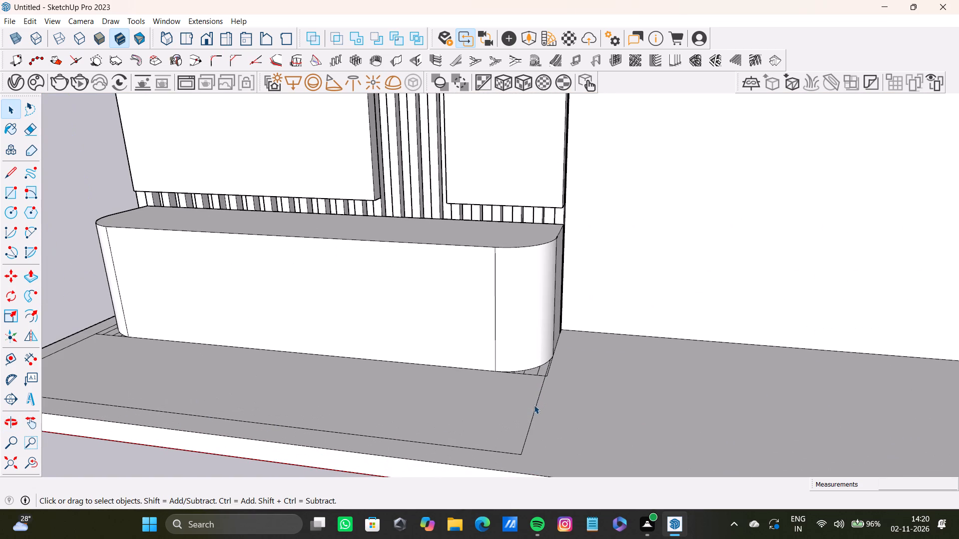
left_click(534, 407)
key("m")
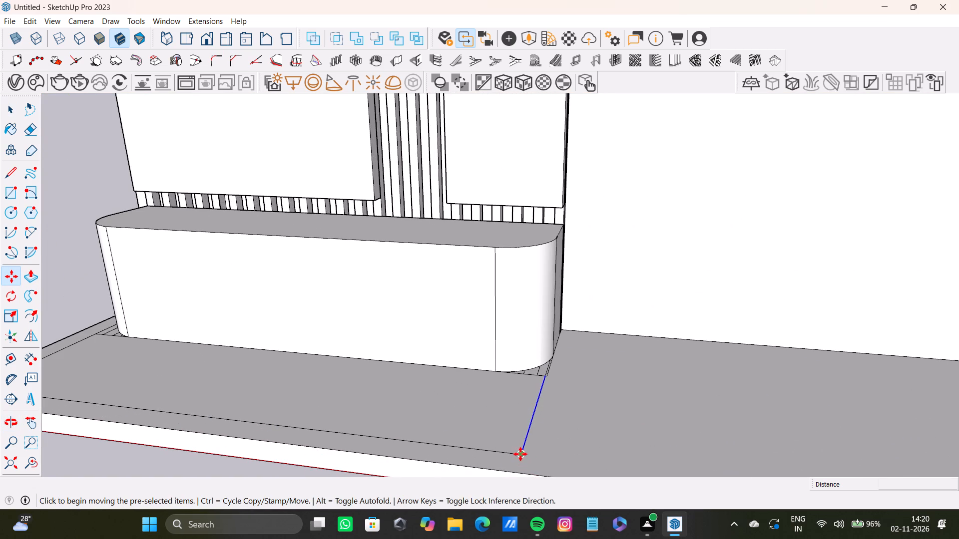
left_click(522, 453)
scroll(766, 455, "down", 4)
key("space")
scroll(576, 384, "down", 9)
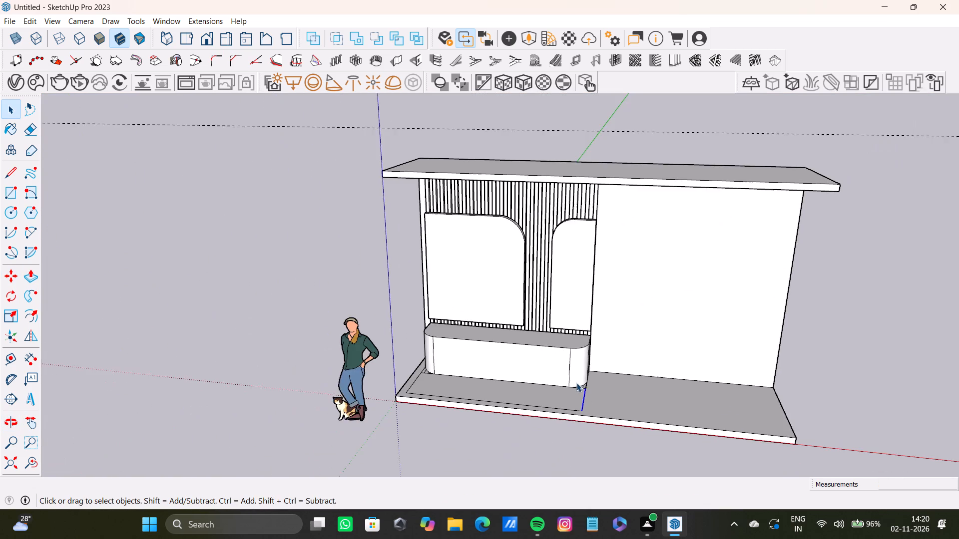
middle_click_drag(576, 383, 479, 435)
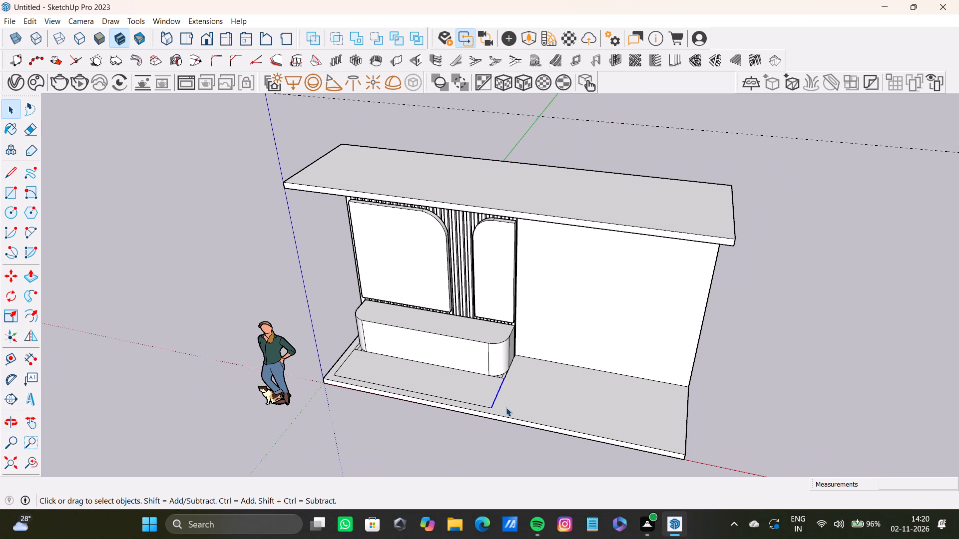
key("Delete")
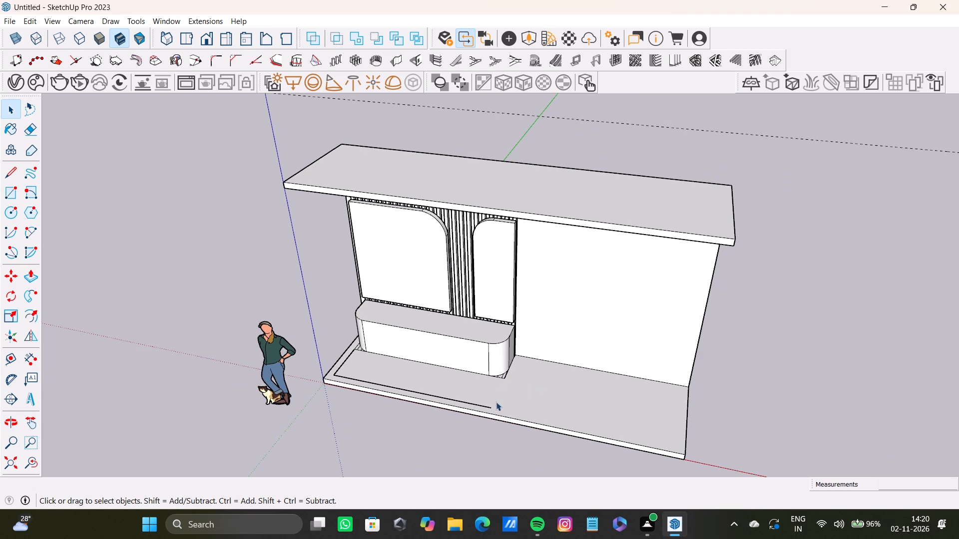
Place base guides about 5" in from the extended end edge and about 4 15/16" in from the front edge.
key("t")
scroll(676, 400, "up", 4)
left_click_drag(693, 421, 682, 419)
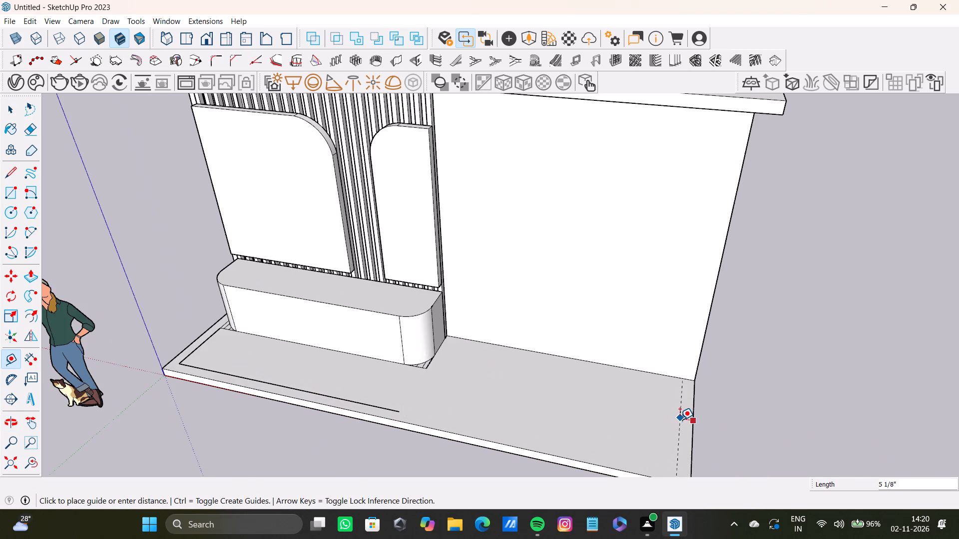
left_click(680, 420)
scroll(477, 410, "down", 7)
scroll(468, 421, "up", 9)
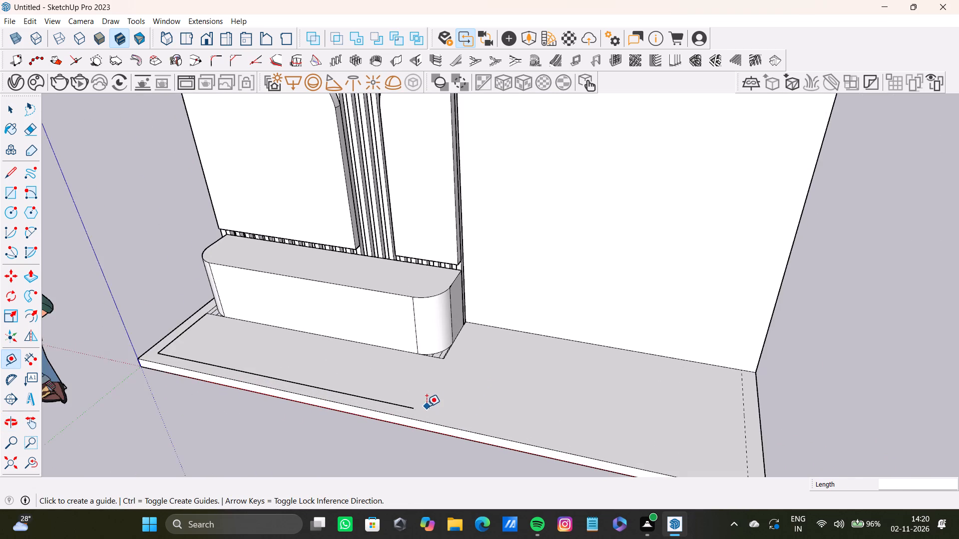
scroll(427, 406, "up", 1)
left_click(418, 422)
left_click(399, 403)
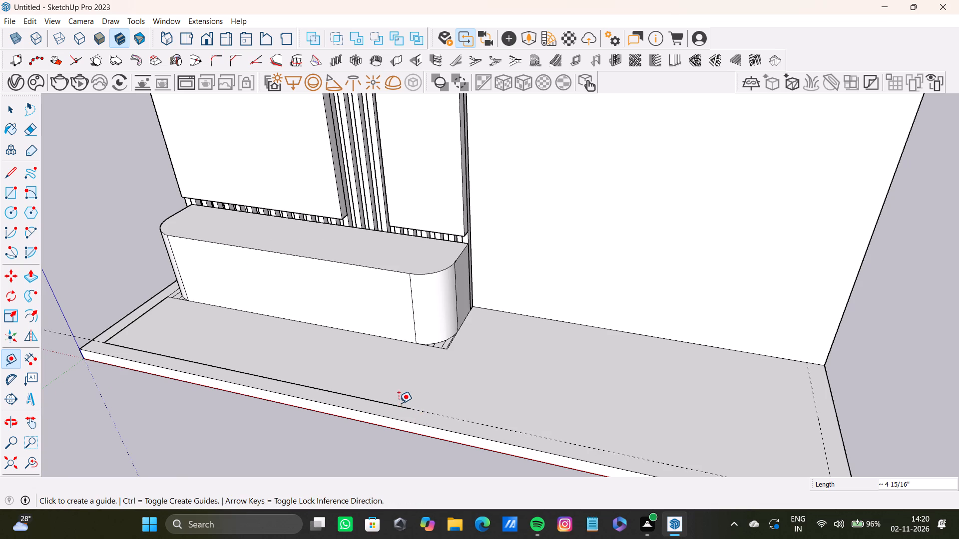
Draw the base's inner border about 9' 3" along the front guide, and along the end guide to the back wall.
scroll(470, 409, "down", 8)
middle_click_drag(476, 412, 416, 367)
key("l")
scroll(428, 378, "up", 5)
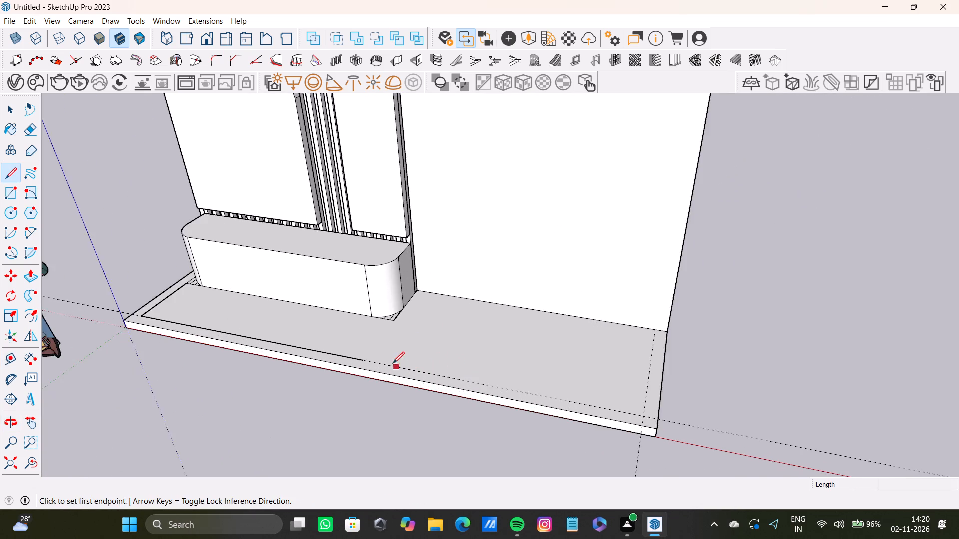
scroll(393, 363, "up", 3)
left_click_drag(346, 359, 364, 360)
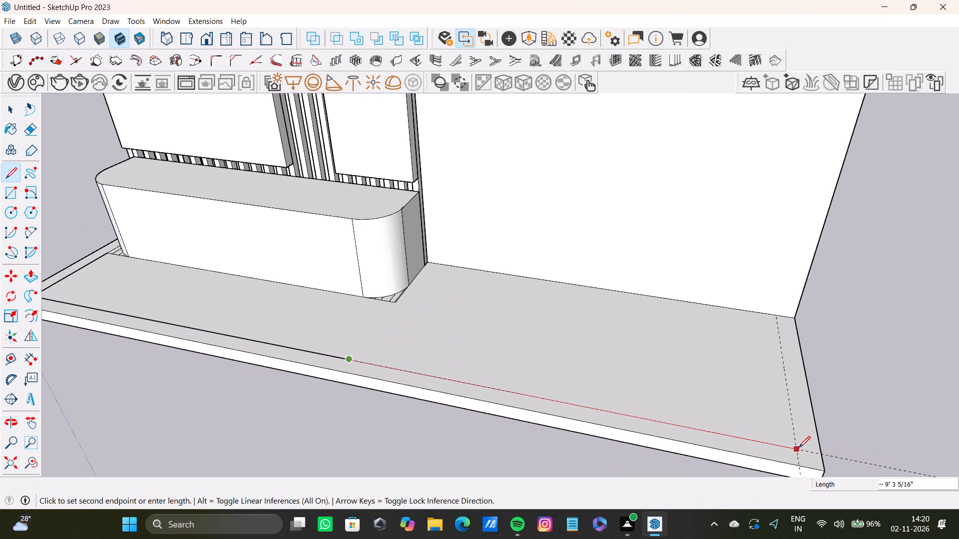
left_click(799, 448)
left_click(774, 316)
key("space")
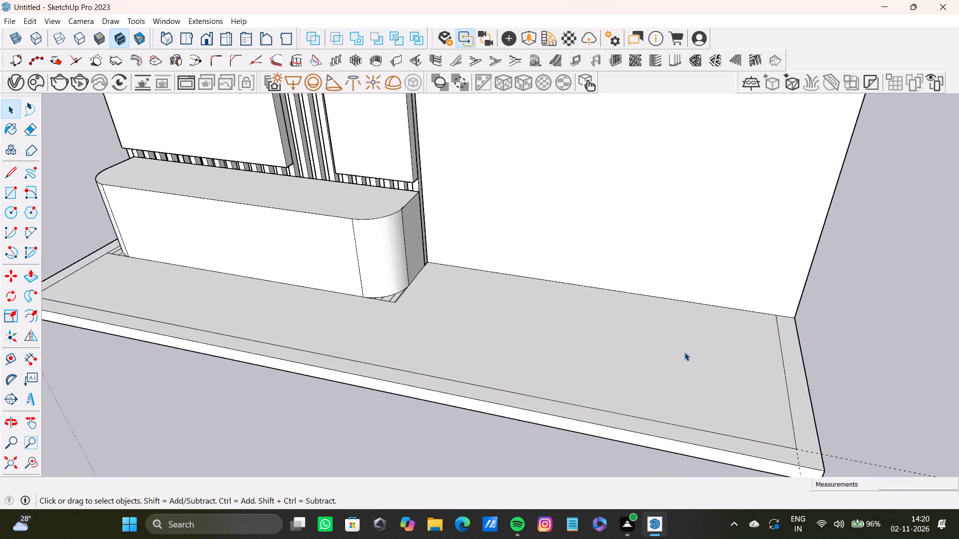
Delete the three short stray lines on the base beneath the console's rounded corner at the end nearest the origin.
scroll(684, 352, "down", 8)
middle_click_drag(524, 335, 694, 302)
scroll(324, 244, "up", 5)
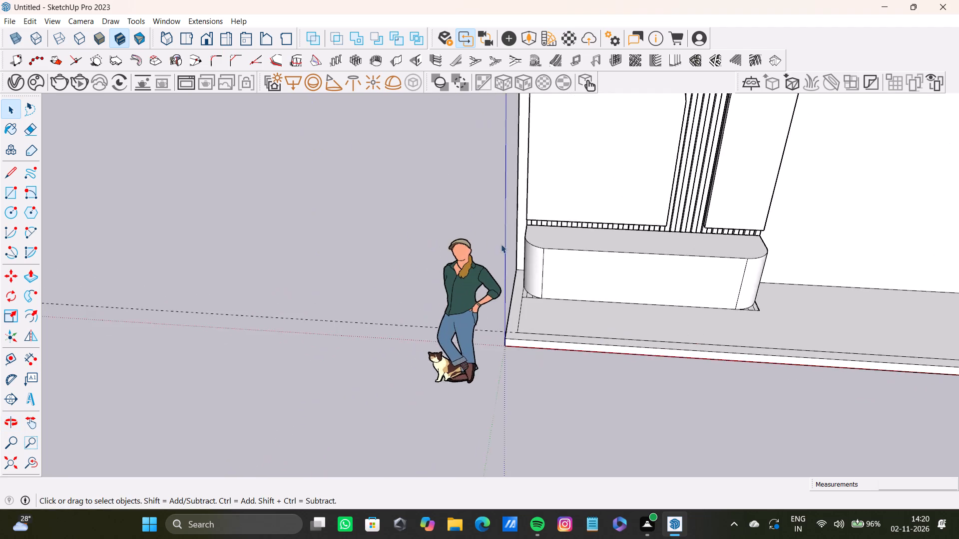
scroll(501, 244, "up", 20)
scroll(501, 244, "up", 2)
left_click(553, 336)
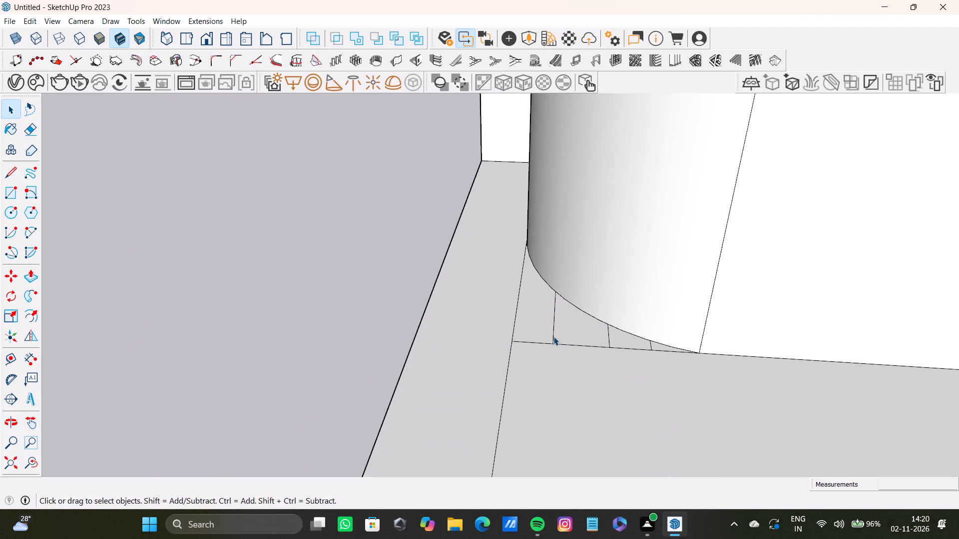
key("Delete")
left_click(608, 339)
key("Delete")
left_click(650, 345)
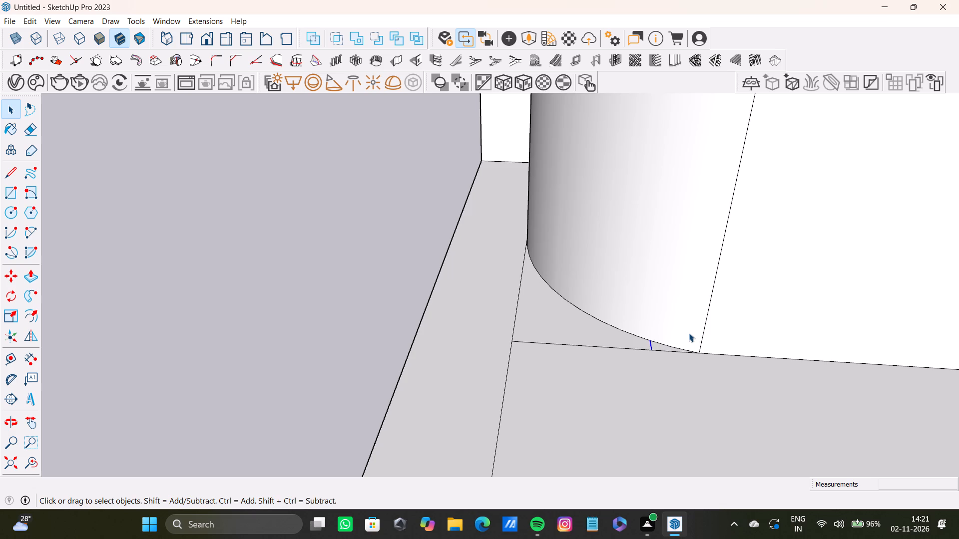
key("Delete")
Delete the five short stray lines on the base around the console's other rounded corner, facing the extended end.
scroll(695, 286, "down", 16)
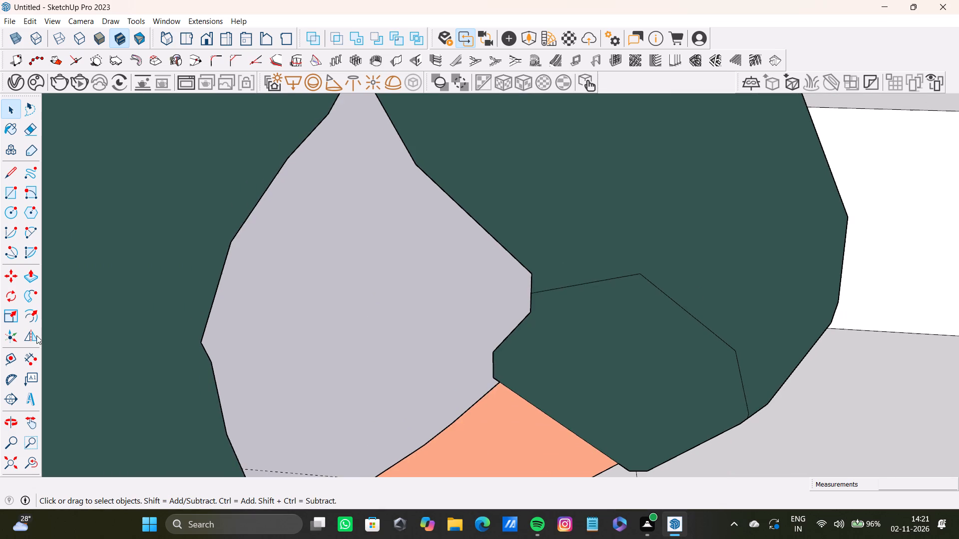
left_click(14, 465)
middle_click_drag(718, 264, 542, 270, "shift")
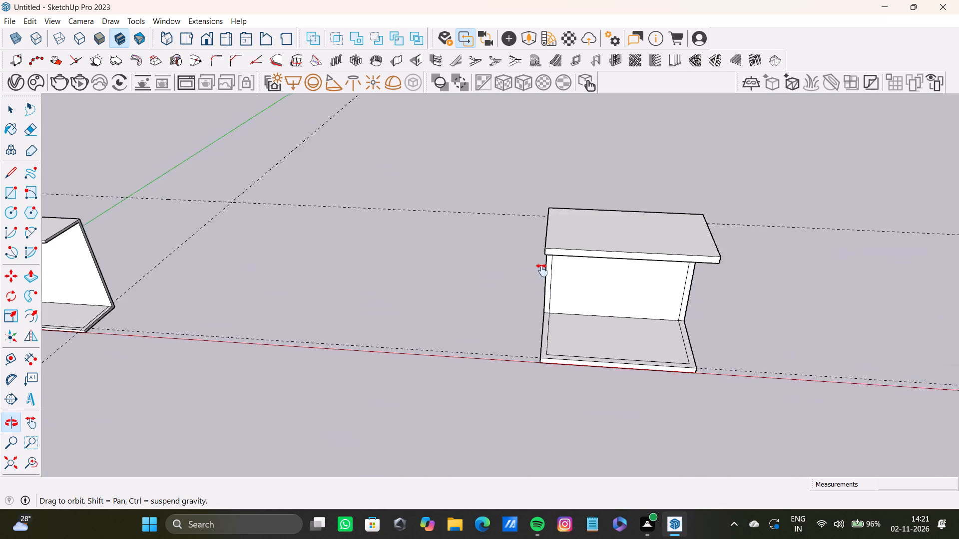
middle_click_drag(542, 270, 864, 260, "shift")
scroll(312, 332, "down", 5, "shift")
middle_click_drag(512, 329, 39, 343)
scroll(387, 319, "up", 13, "shift")
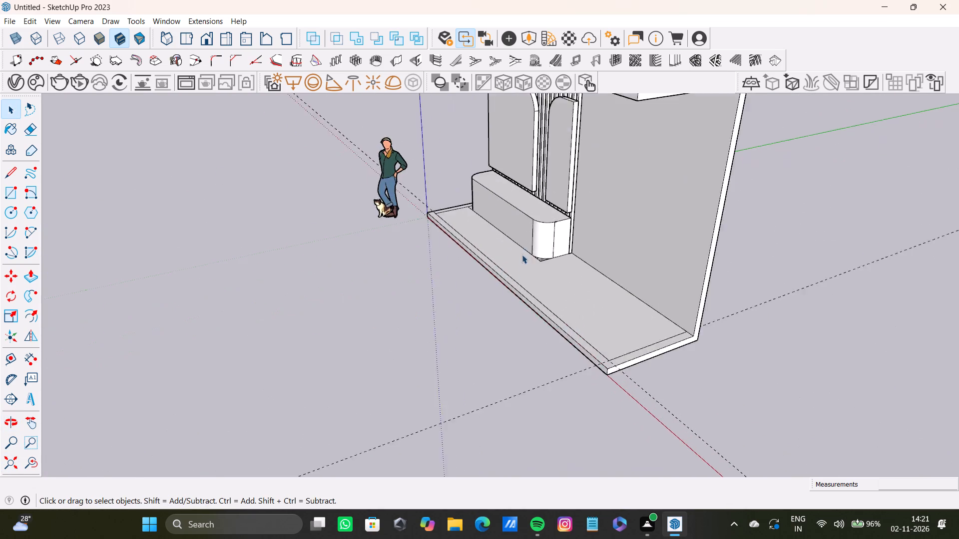
scroll(522, 255, "up", 12, "shift")
middle_click_drag(540, 271, 713, 314)
middle_click_drag(658, 311, 729, 344, "shift")
scroll(654, 272, "up", 9)
middle_click_drag(661, 267, 533, 276, "shift")
scroll(539, 293, "up", 11, "shift")
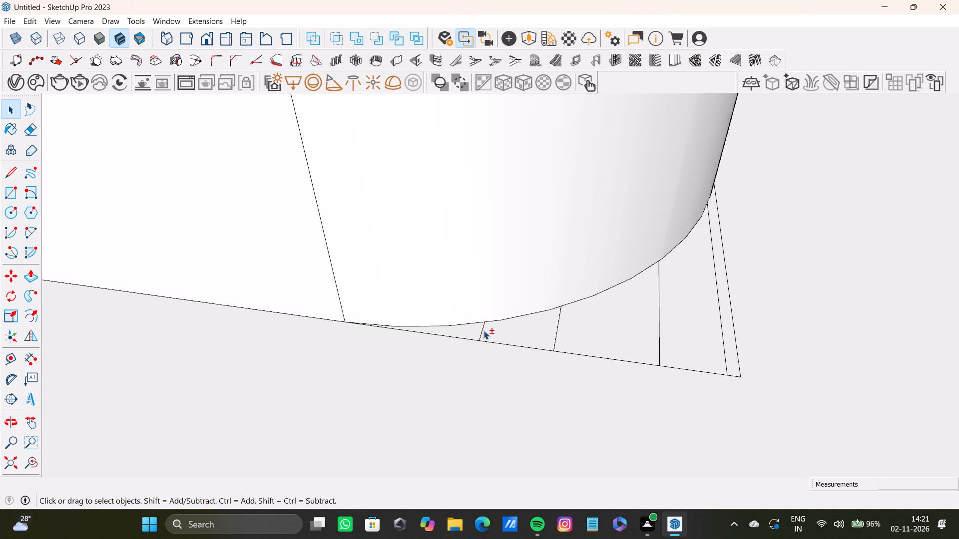
left_click(481, 332, "shift")
left_click(556, 338, "shift")
left_click(659, 352, "shift")
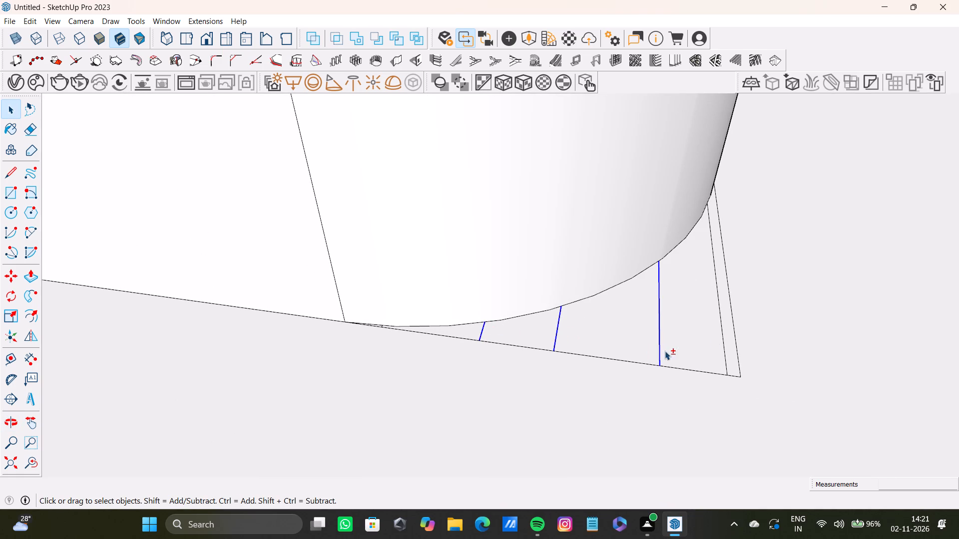
left_click(727, 346, "shift")
left_click(740, 354, "shift")
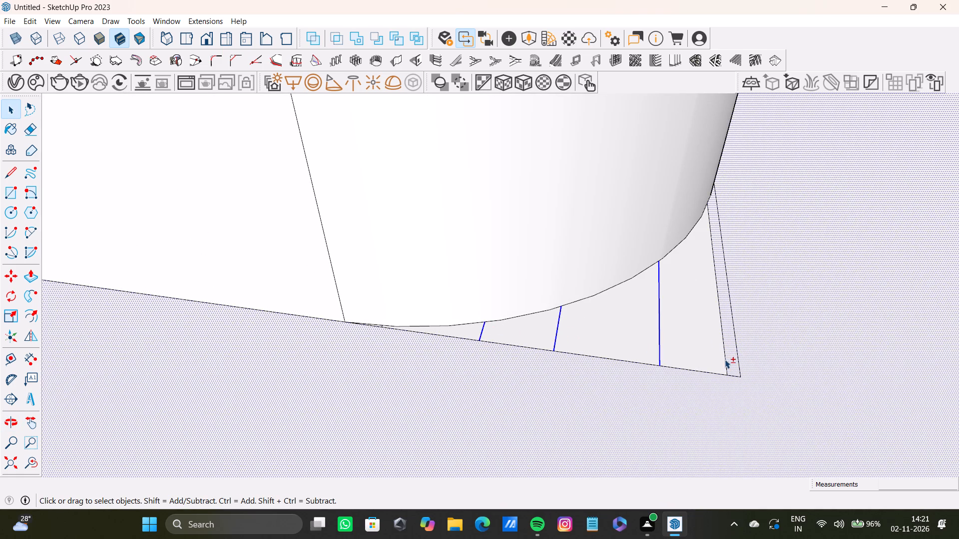
left_click(725, 359, "shift")
left_click(734, 360, "shift")
left_click(757, 346, "shift")
left_click(740, 365, "shift")
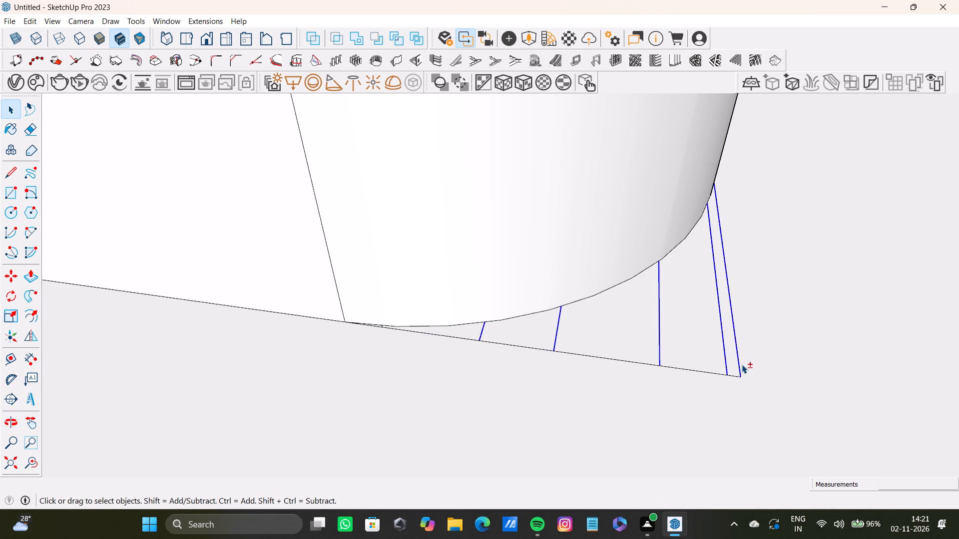
key("shift+Delete")
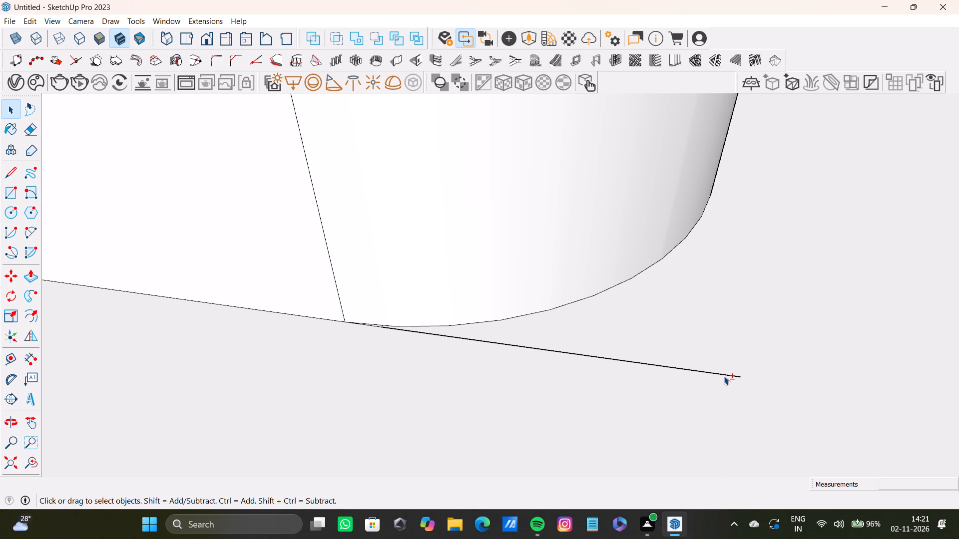
Delete the leftover line continuing the console's front edge past that corner, plus the two tiny edges forming a sliver under the curve.
left_click(724, 376, "shift")
key("shift+Delete")
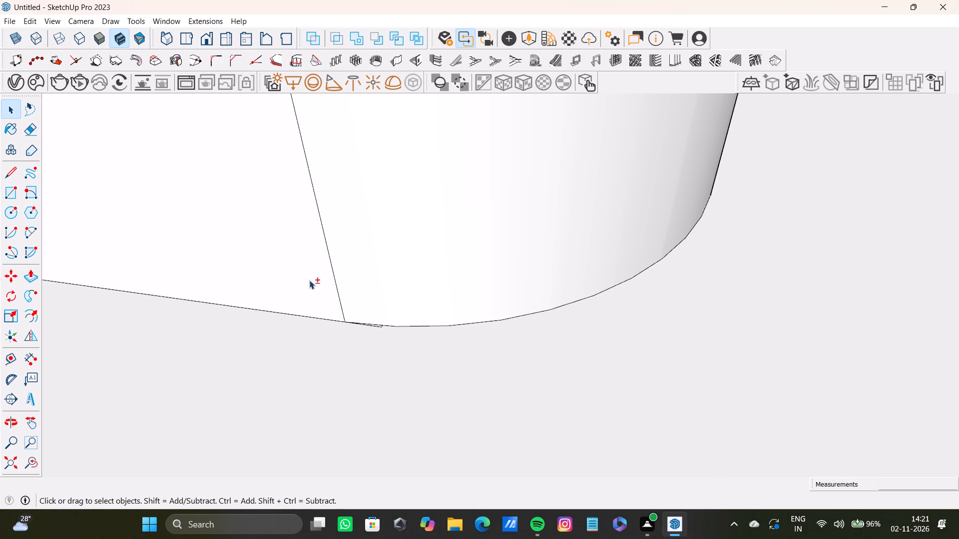
scroll(368, 299, "up", 20, "shift")
scroll(368, 299, "up", 3, "shift")
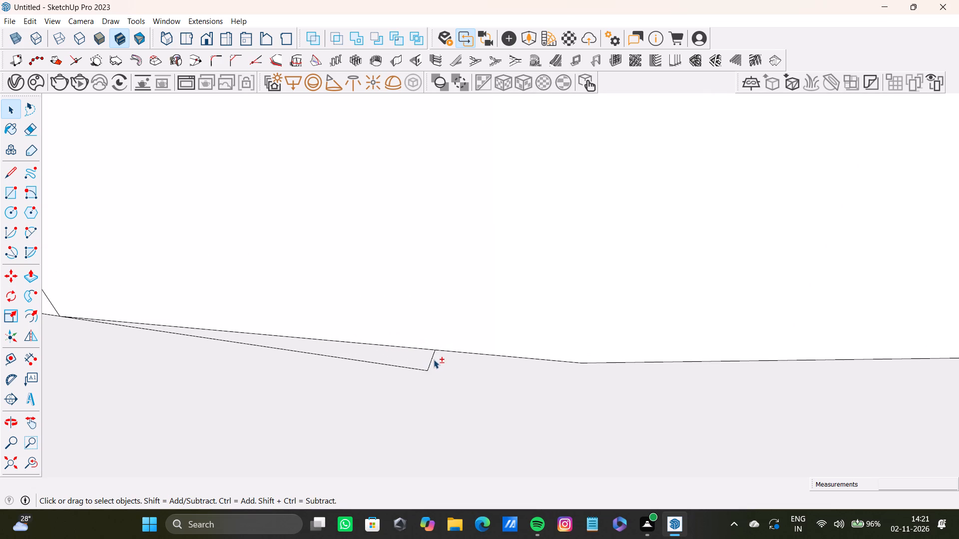
left_click(429, 360, "shift")
left_click(423, 358, "shift")
left_click(429, 368, "shift")
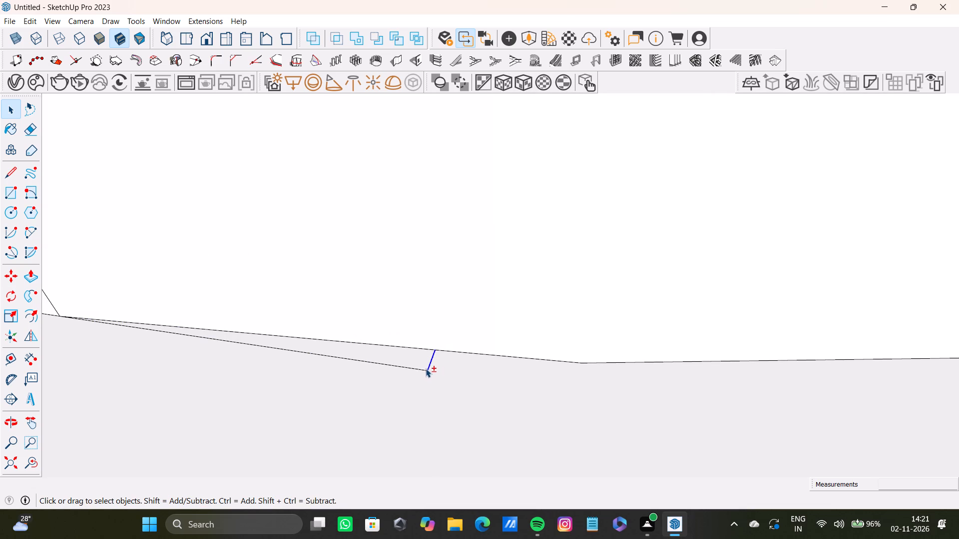
left_click(426, 369, "shift")
key("shift+Delete")
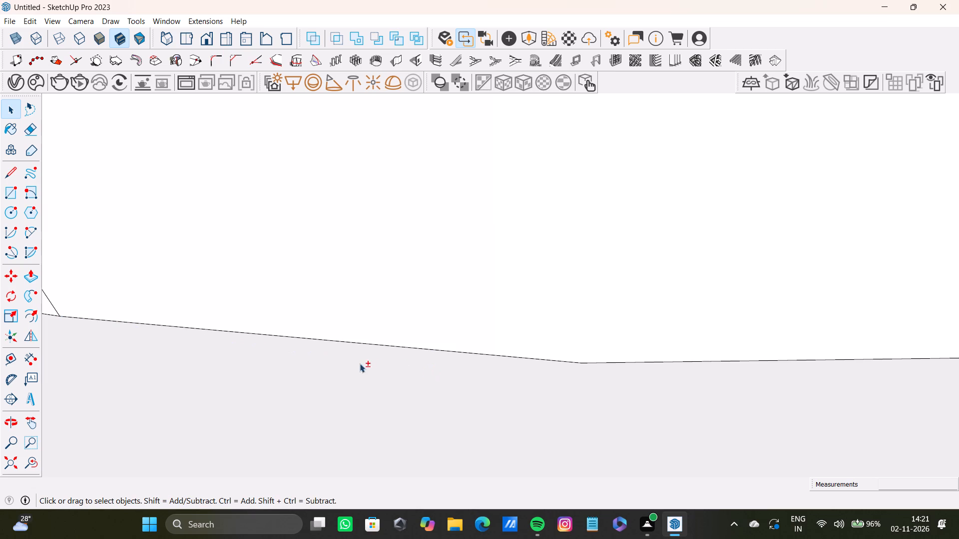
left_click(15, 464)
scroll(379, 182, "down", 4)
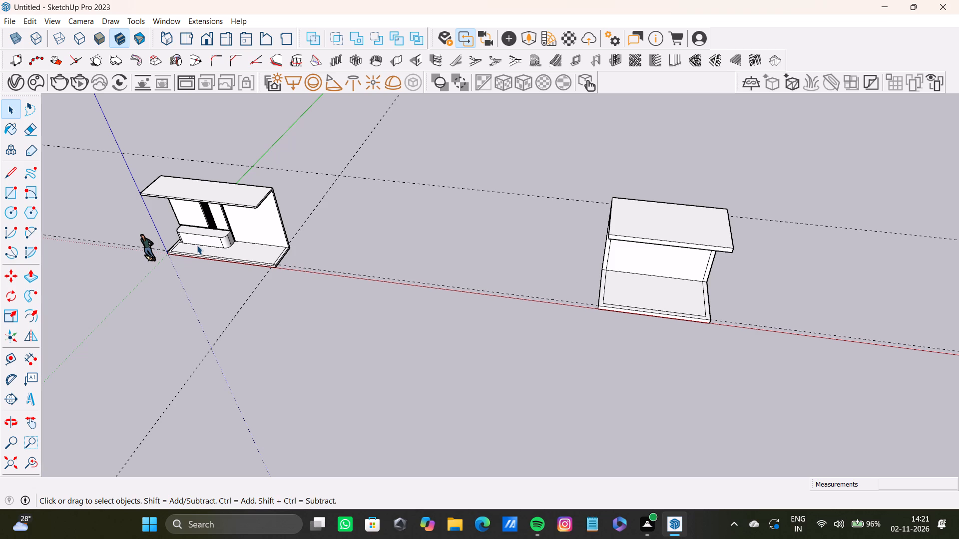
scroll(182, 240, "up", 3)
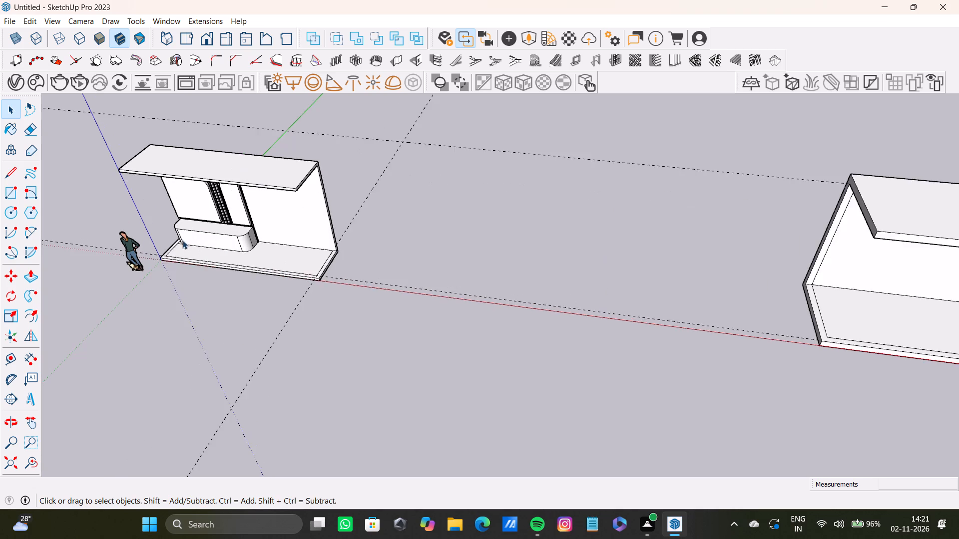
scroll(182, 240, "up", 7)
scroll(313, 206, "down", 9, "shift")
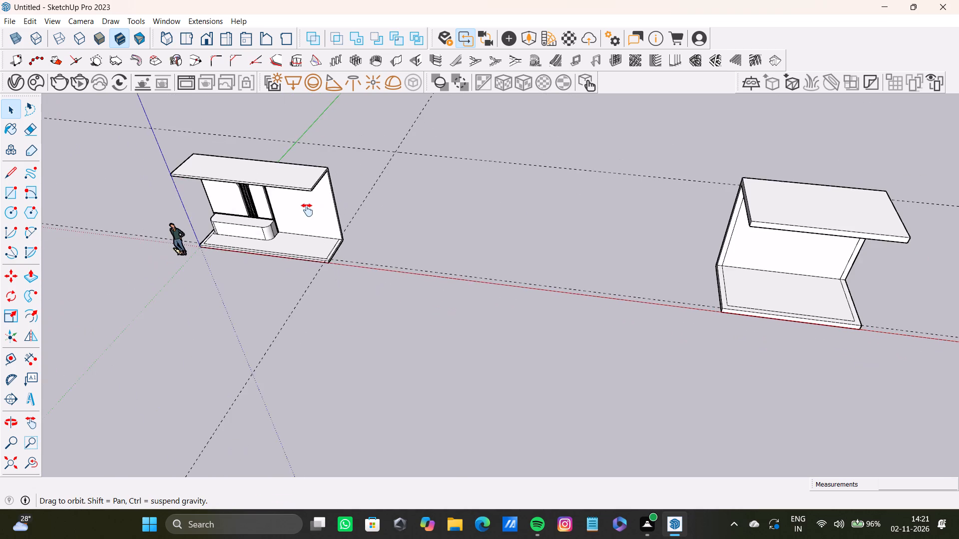
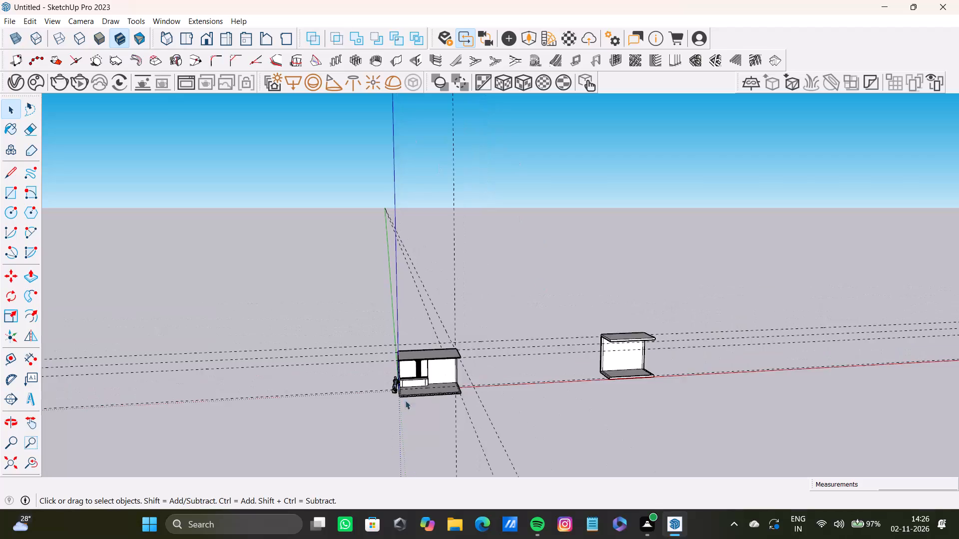
Place a vertical guide 4" beyond the slatted panel's end edge, on the plain part of the back wall.
middle_click_drag(439, 352, 353, 352)
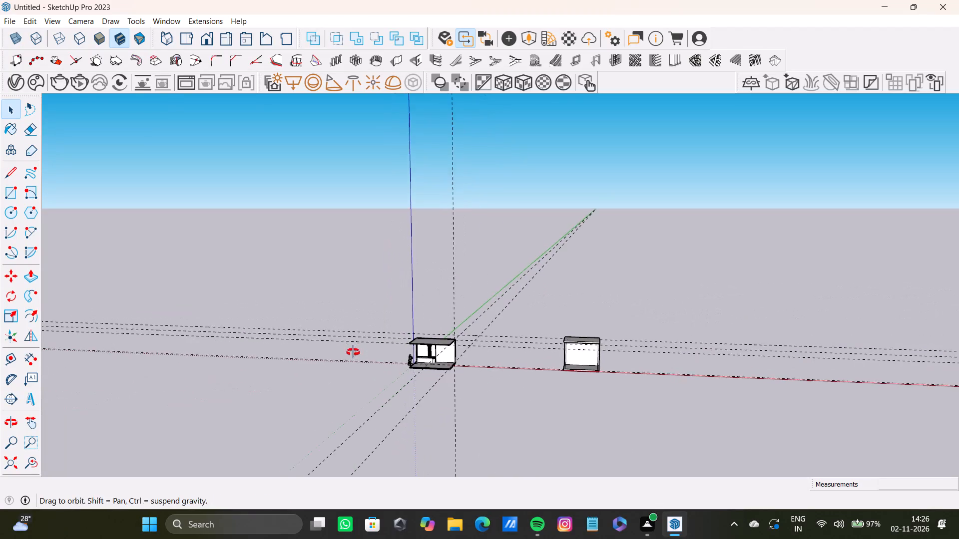
middle_click_drag(353, 352, 355, 349)
scroll(413, 344, "up", 14)
middle_click_drag(450, 364, 511, 272, "shift")
scroll(492, 280, "up", 7)
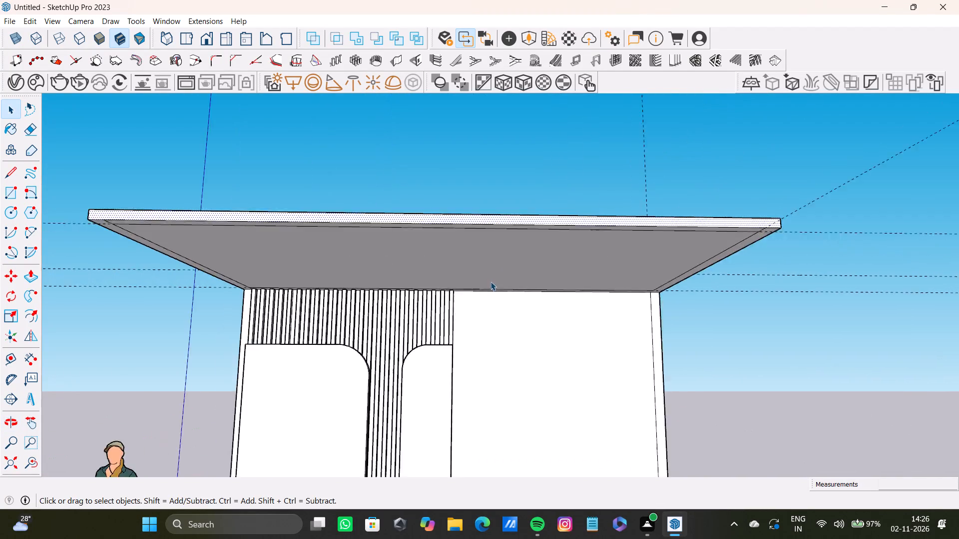
scroll(490, 281, "up", 3)
middle_click_drag(488, 288, 409, 290)
scroll(417, 299, "up", 4)
key("t")
scroll(462, 320, "up", 9)
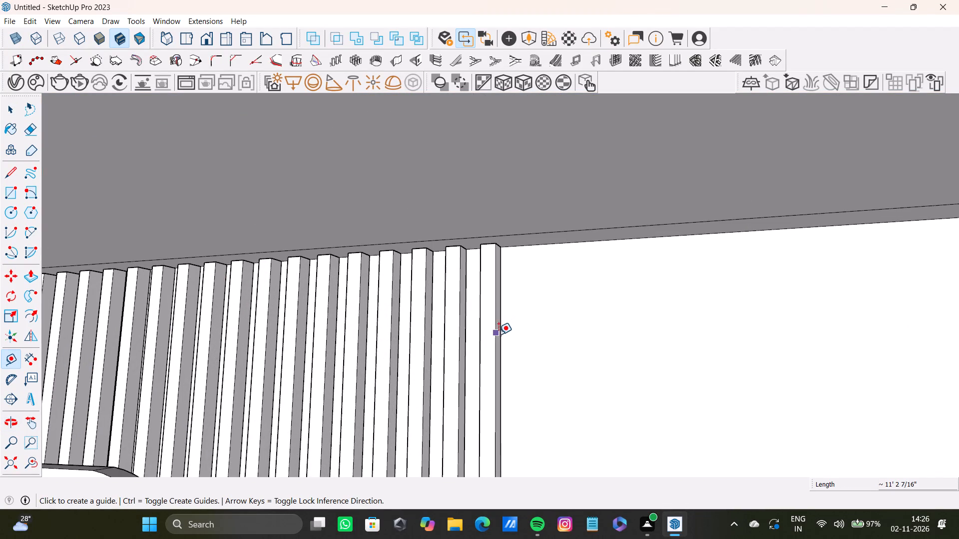
left_click(502, 336)
scroll(526, 339, "down", 12)
middle_click_drag(532, 334, 516, 291, "shift")
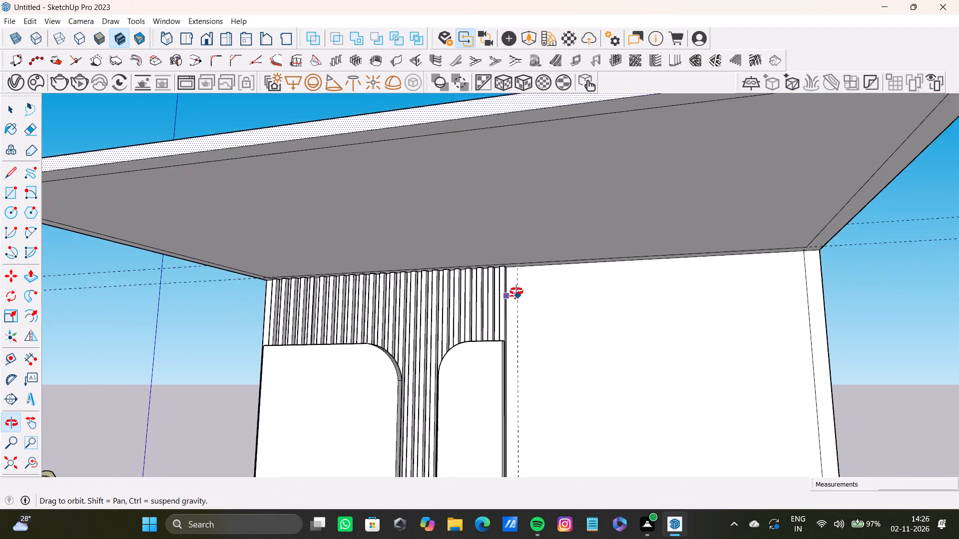
middle_click_drag(516, 291, 535, 290, "shift")
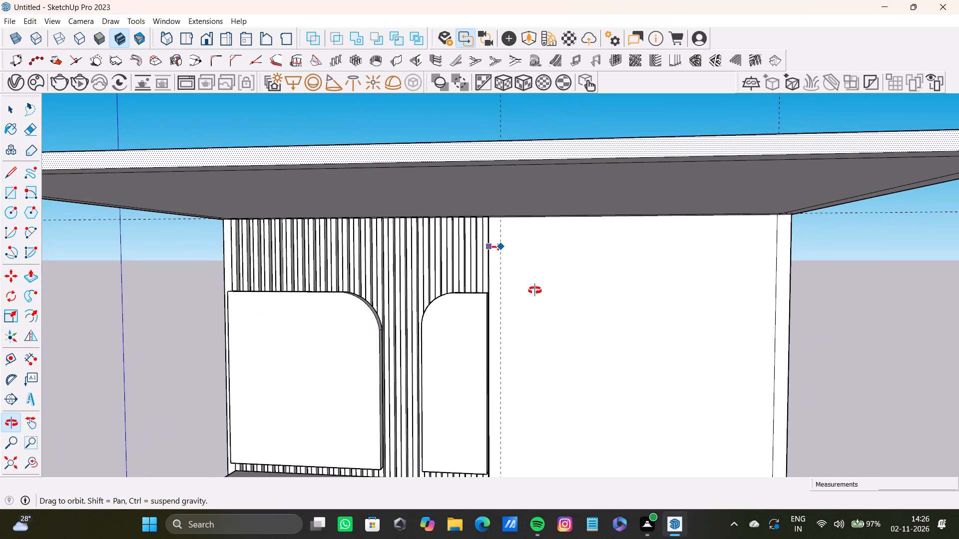
middle_click_drag(535, 290, 523, 300, "shift")
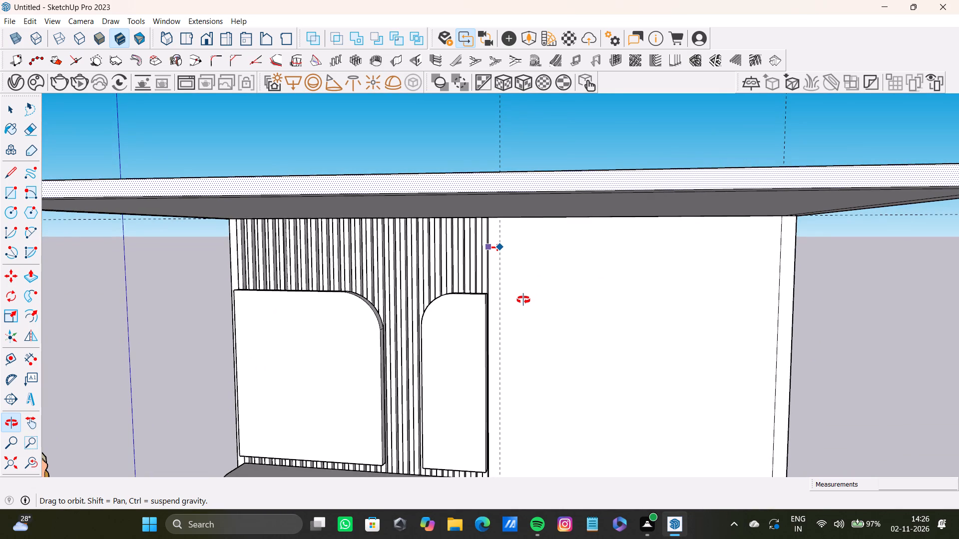
middle_click_drag(523, 300, 475, 277, "shift")
scroll(491, 246, "up", 7)
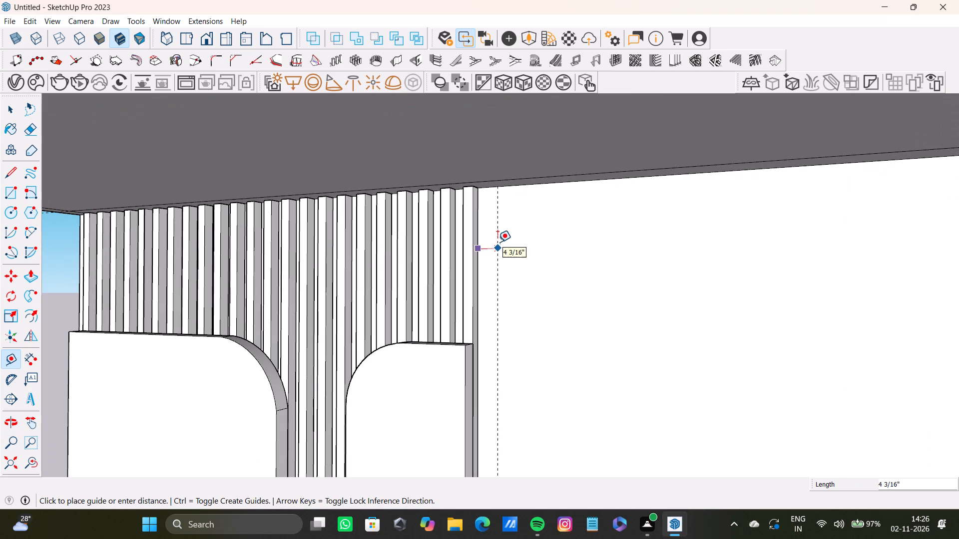
left_click(496, 242)
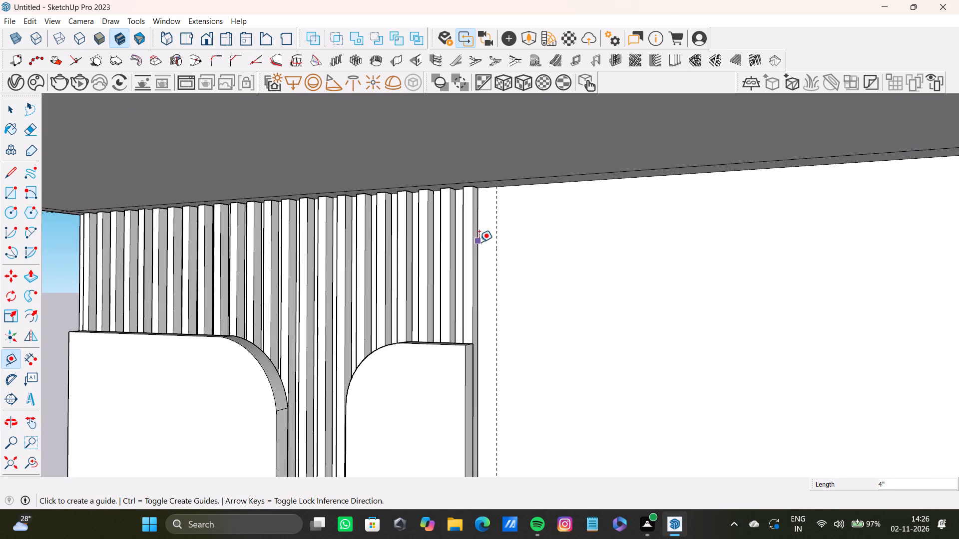
scroll(479, 242, "down", 14)
key("space")
Examine the slatted panel and the two rounded-corner boards beneath the canopy.
scroll(373, 303, "down", 4)
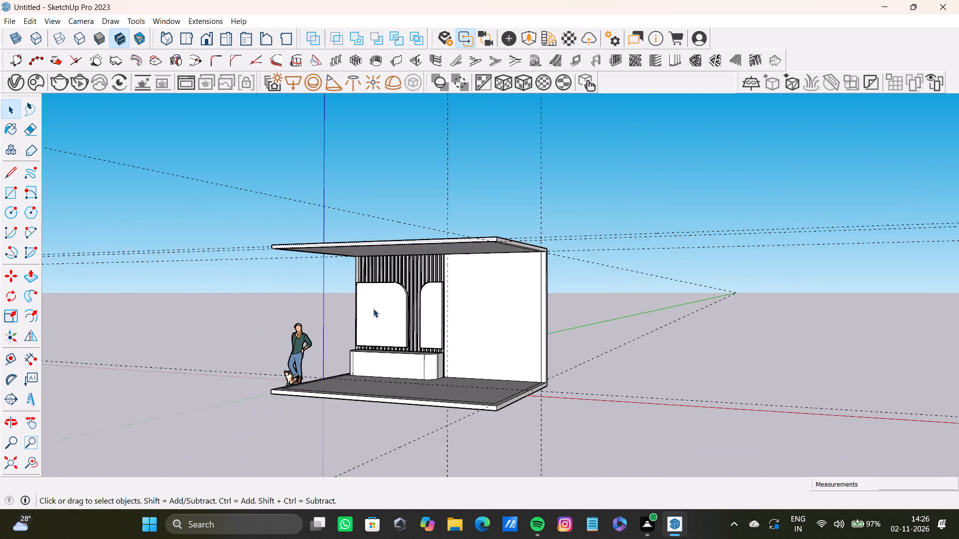
middle_click_drag(373, 318, 482, 390)
scroll(346, 330, "up", 4)
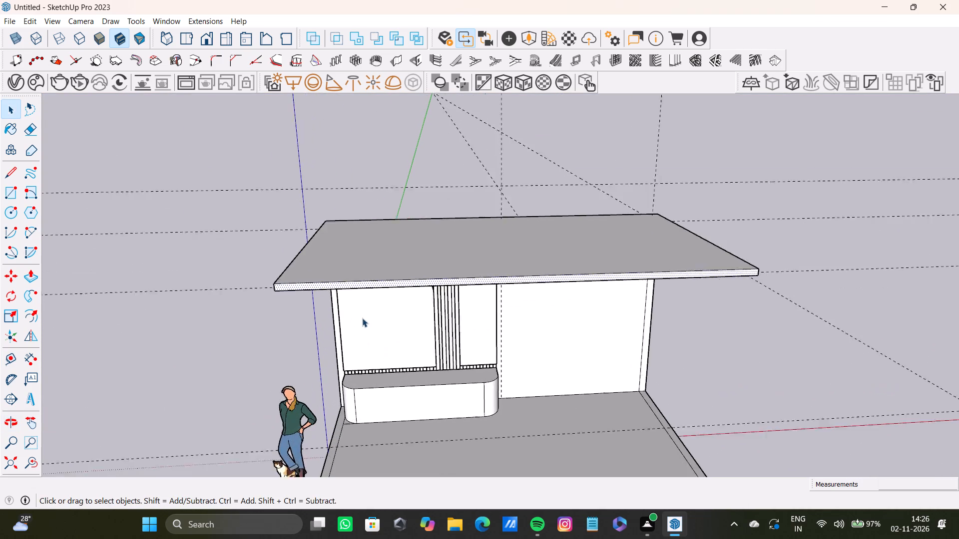
scroll(362, 318, "up", 5)
middle_click_drag(374, 313, 350, 250)
scroll(487, 245, "up", 9)
middle_click_drag(479, 245, 411, 250)
scroll(375, 256, "up", 5)
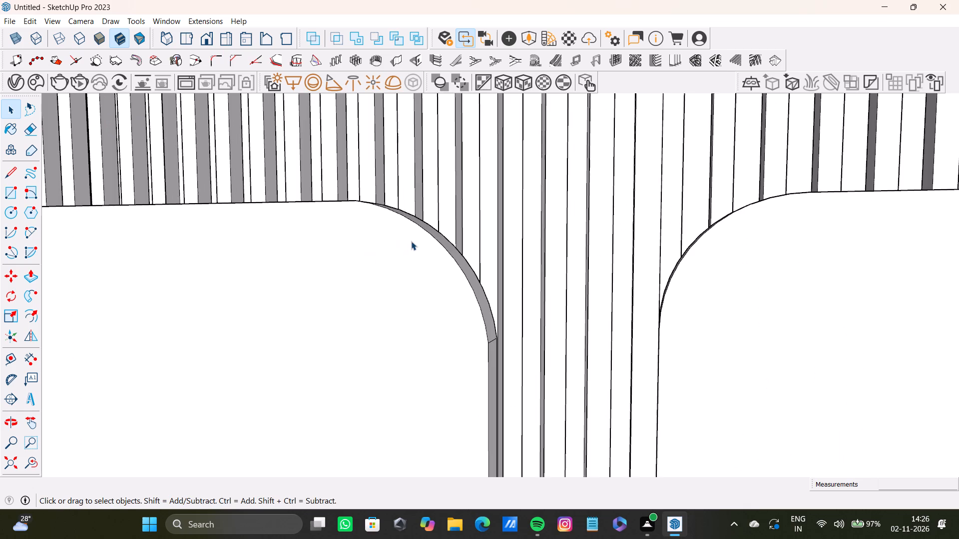
scroll(411, 241, "up", 3)
scroll(413, 240, "down", 16, "shift")
middle_click_drag(414, 238, 391, 262, "shift")
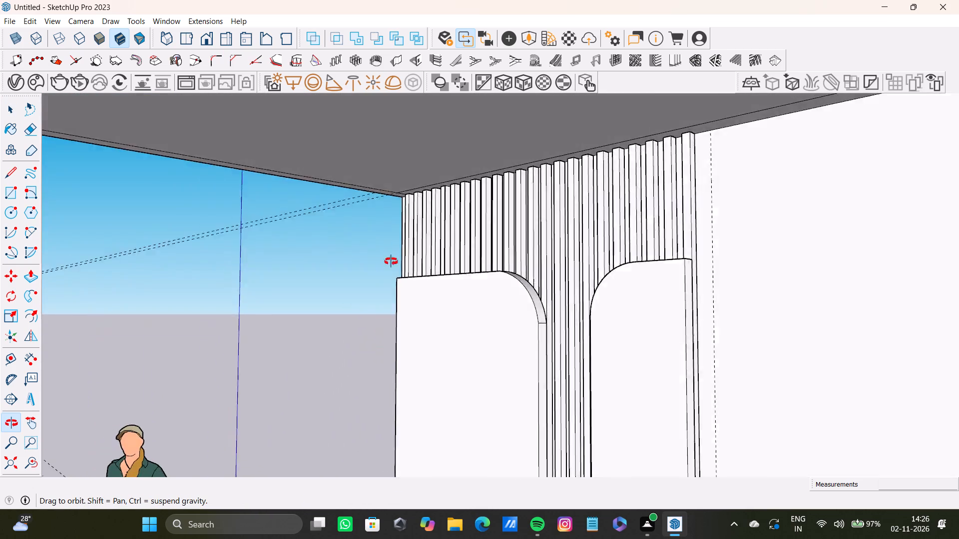
middle_click_drag(391, 262, 376, 283, "shift")
scroll(503, 257, "up", 8, "shift")
scroll(507, 264, "down", 12, "shift")
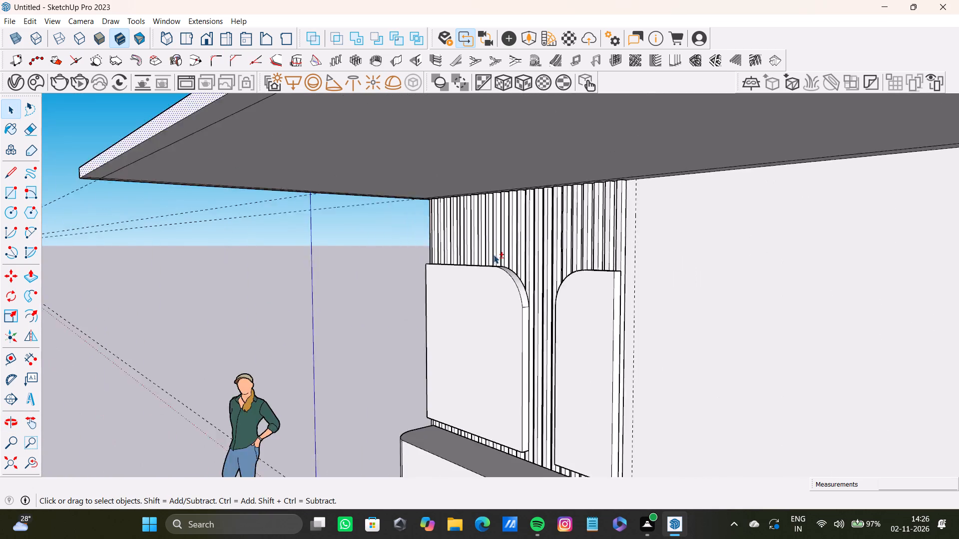
scroll(493, 255, "down", 9, "shift")
Offset the canopy underside's inner face inward by about 10 3/16".
middle_click_drag(484, 257, 664, 216)
middle_click_drag(667, 194, 608, 178, "shift")
scroll(416, 251, "up", 3)
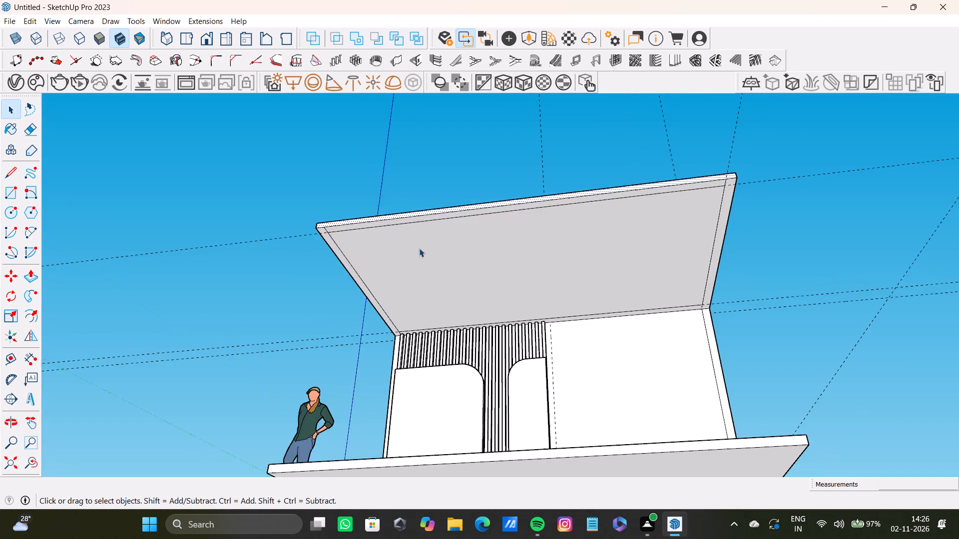
middle_click_drag(422, 246, 509, 219)
key("space")
left_click(504, 223)
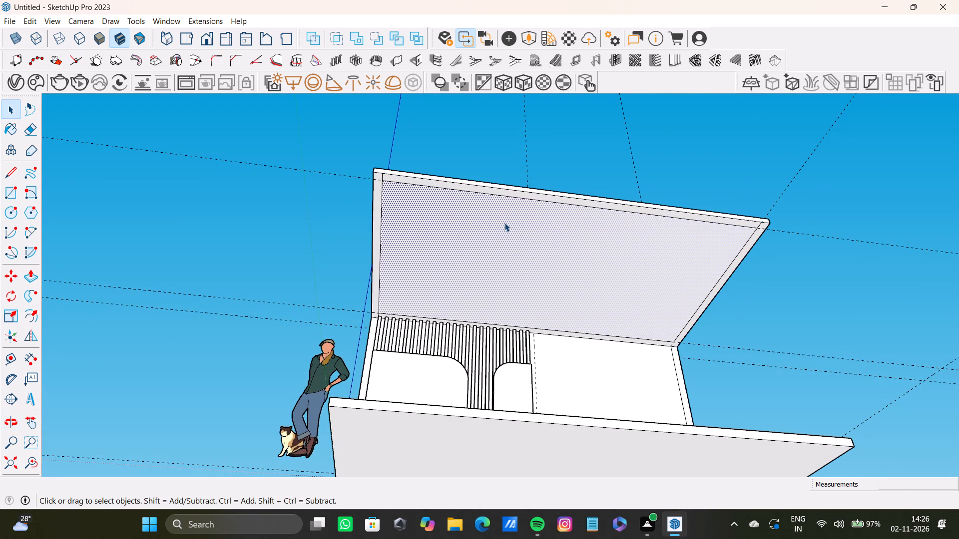
key("f")
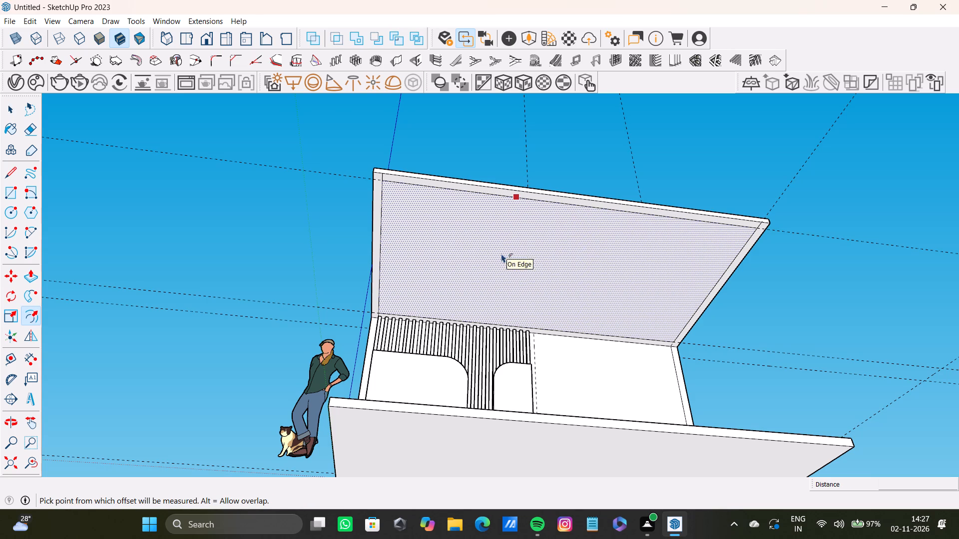
left_click_drag(501, 254, 452, 208)
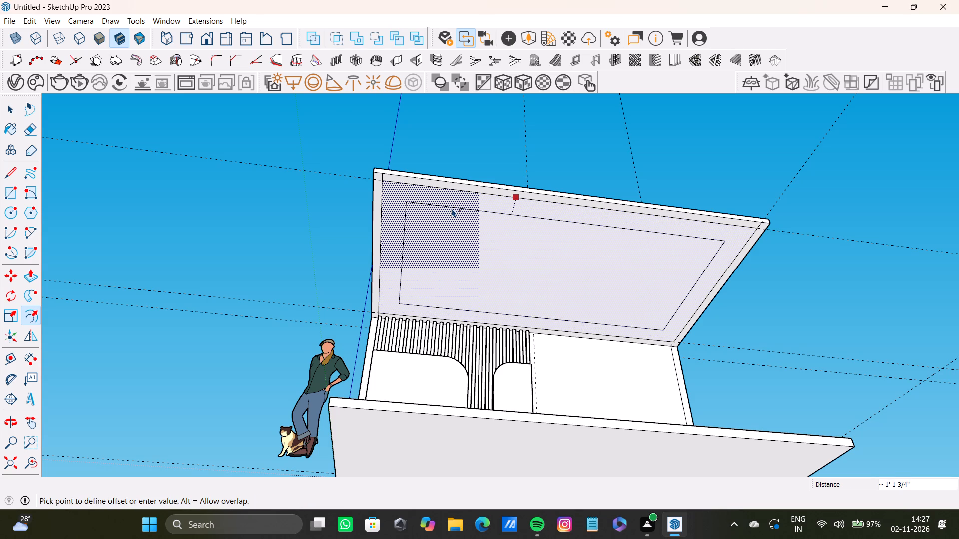
left_click_drag(452, 208, 452, 209)
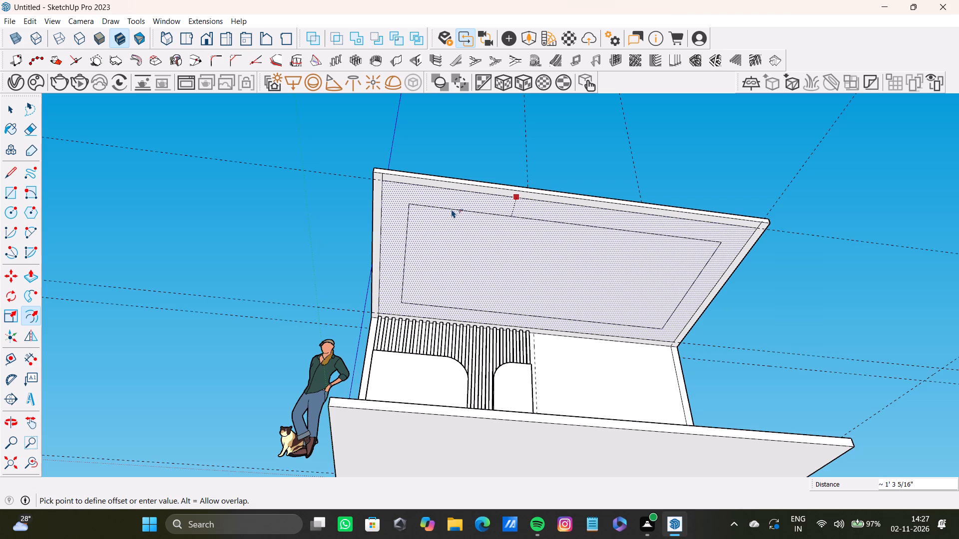
left_click_drag(452, 209, 456, 203)
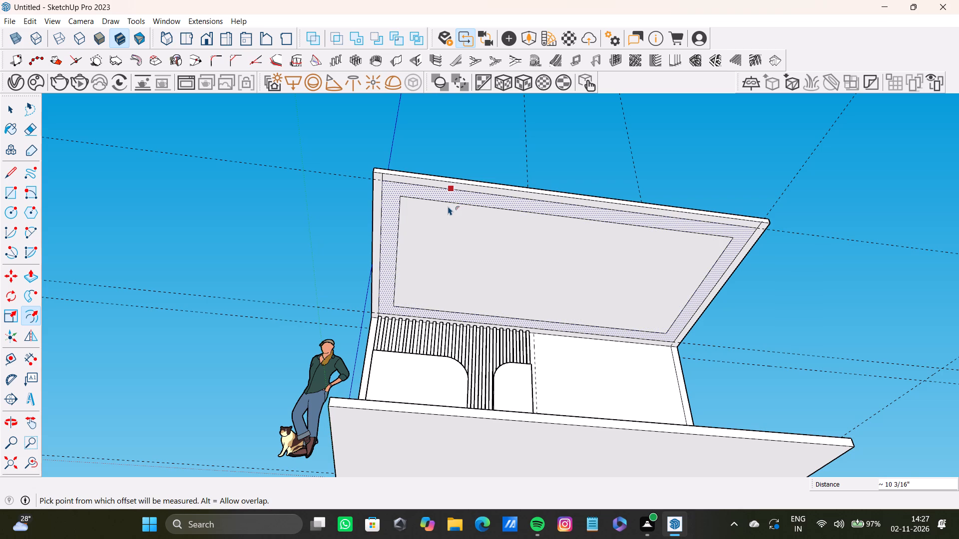
Offset the resulting border face on the canopy underside inward by about 6 5/16", leaving a narrow ring inside it.
left_click_drag(452, 241, 423, 192)
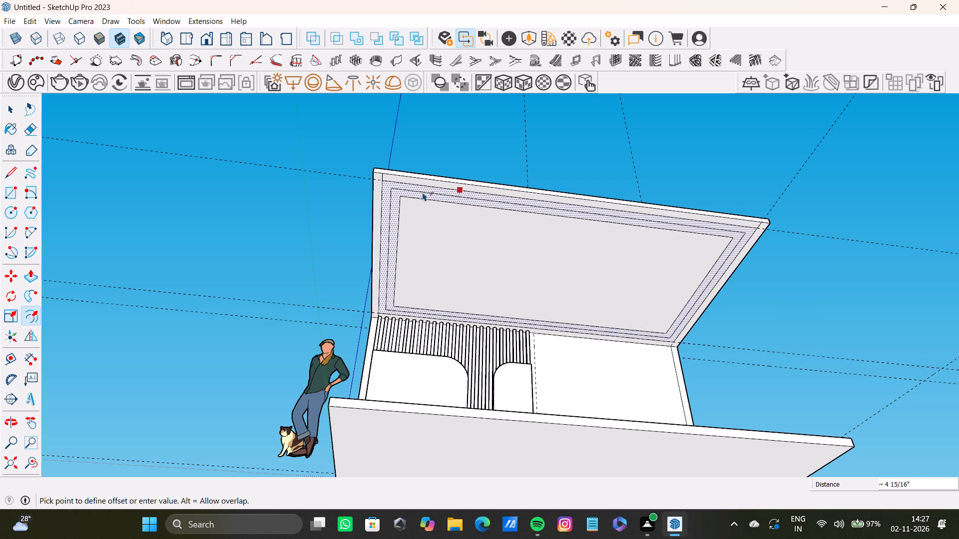
left_click_drag(423, 192, 426, 194)
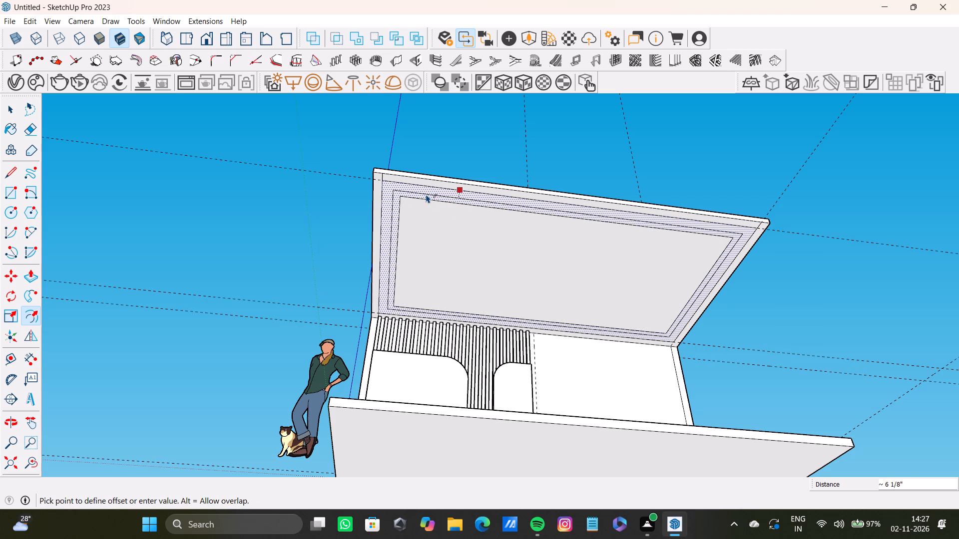
left_click_drag(426, 194, 426, 194)
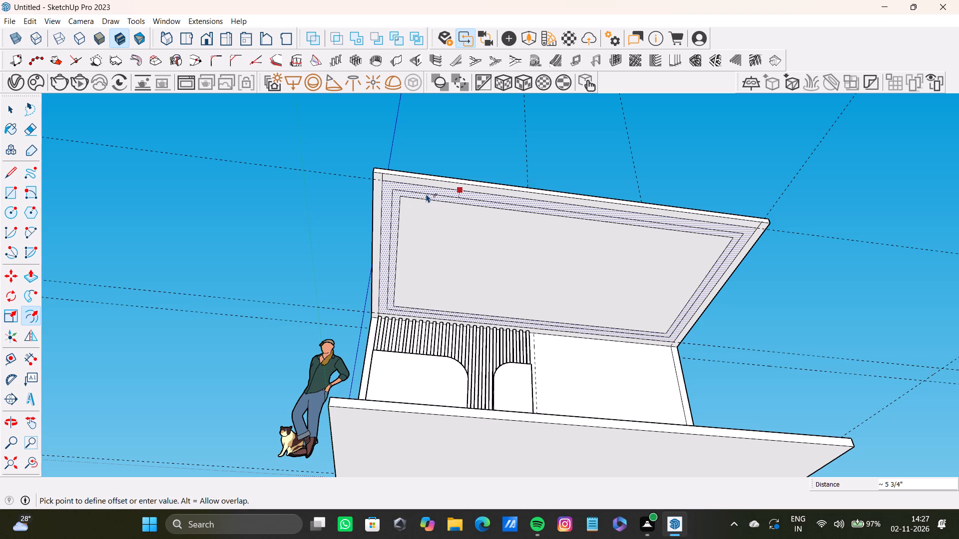
left_click_drag(426, 194, 420, 197)
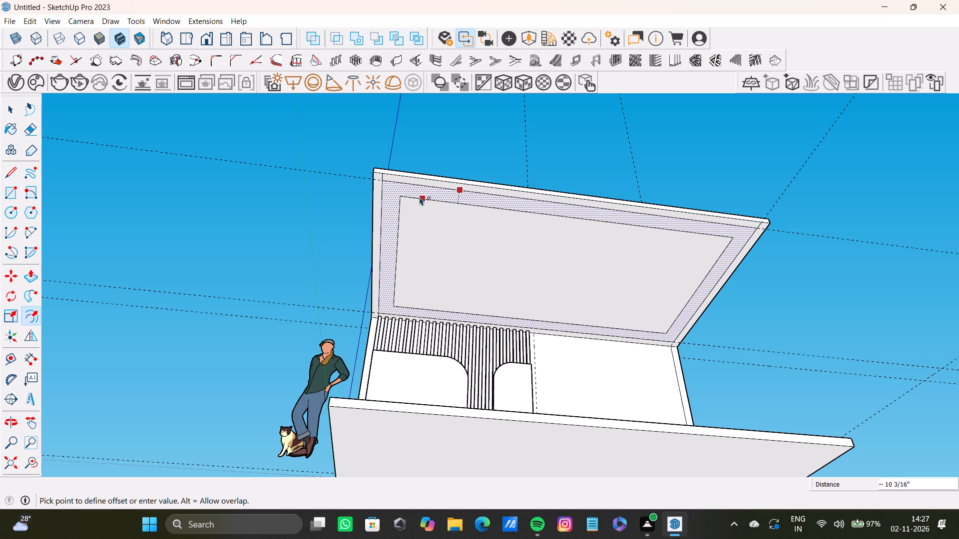
left_click_drag(420, 197, 412, 193)
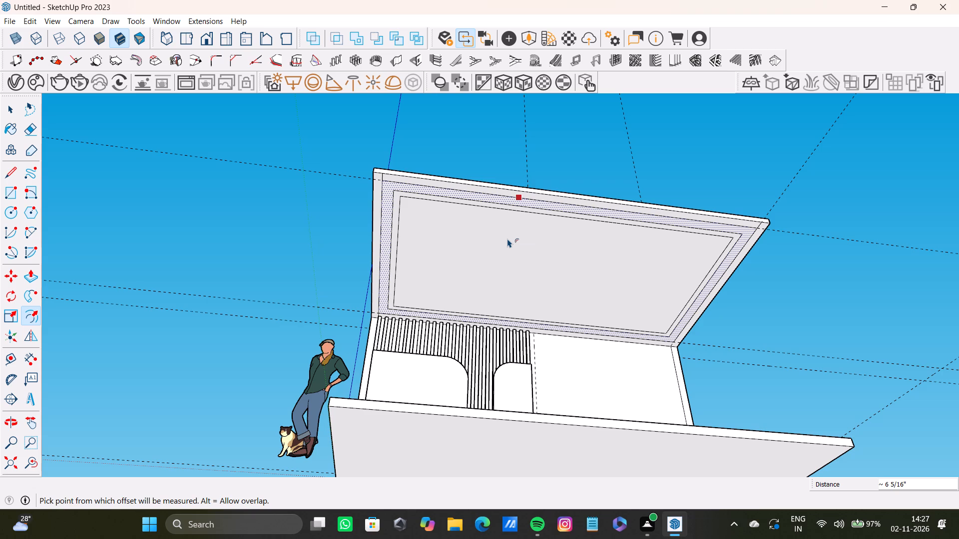
key("space")
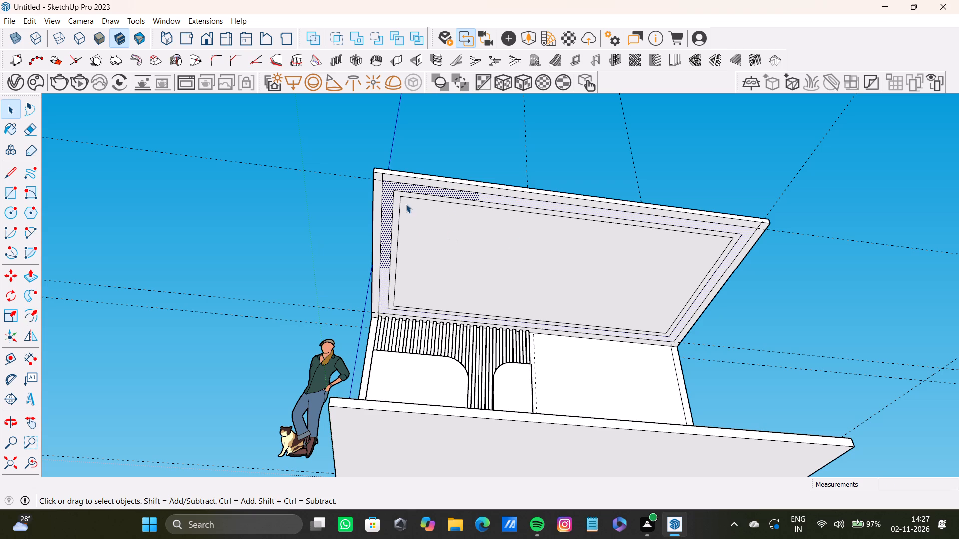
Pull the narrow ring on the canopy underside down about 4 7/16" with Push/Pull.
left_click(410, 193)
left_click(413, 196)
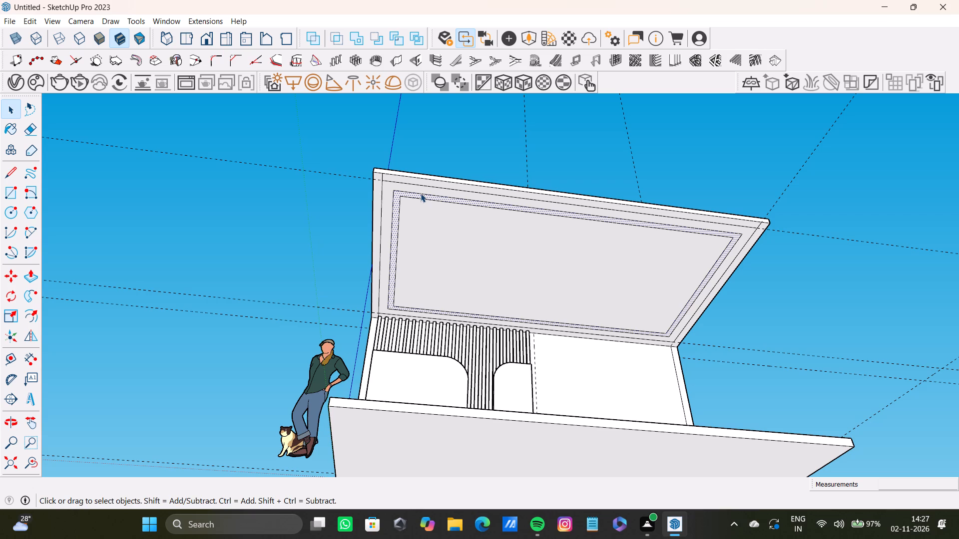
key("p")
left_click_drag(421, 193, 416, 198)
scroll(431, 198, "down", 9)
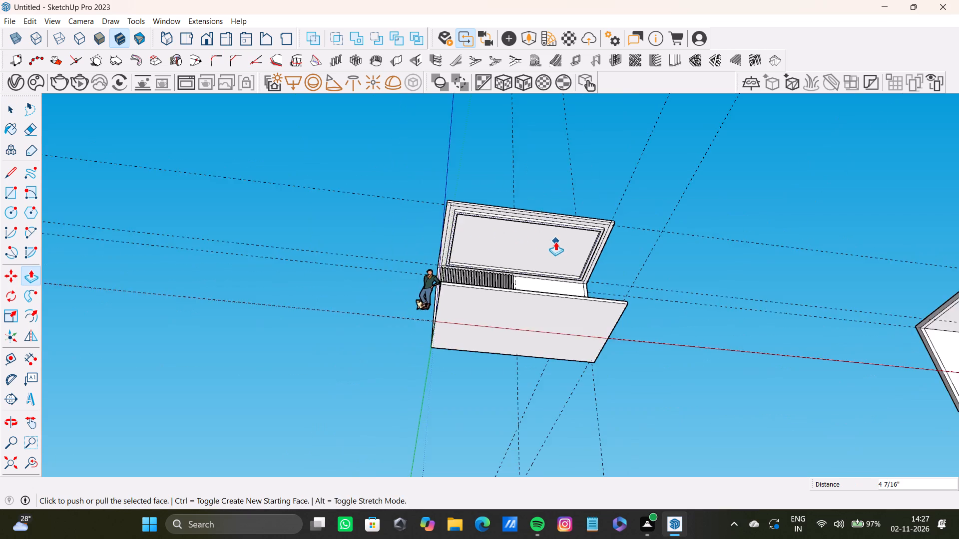
Push the narrow ring up into the canopy underside as a recessed groove, with a final push of about 1 7/8".
middle_click_drag(555, 242, 560, 327)
scroll(682, 262, "up", 10)
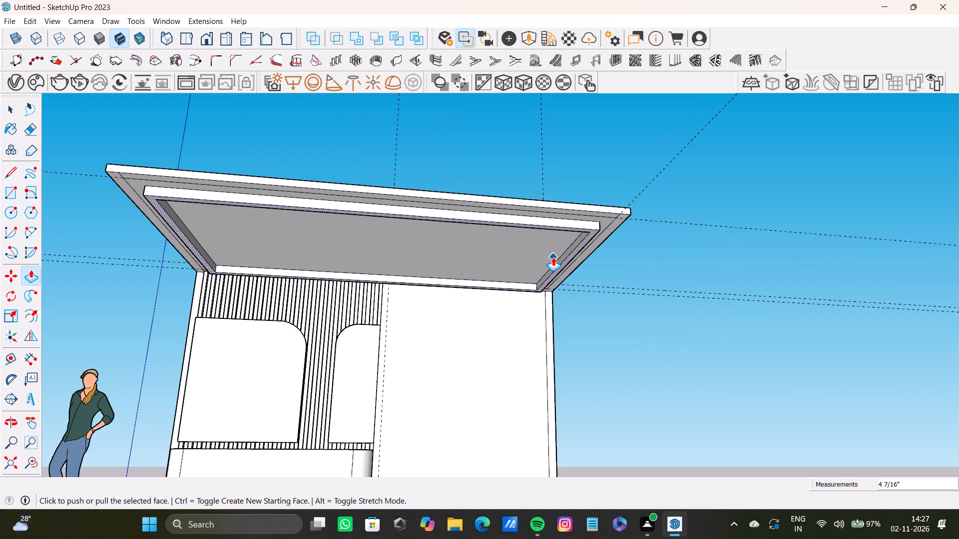
scroll(566, 229, "up", 6)
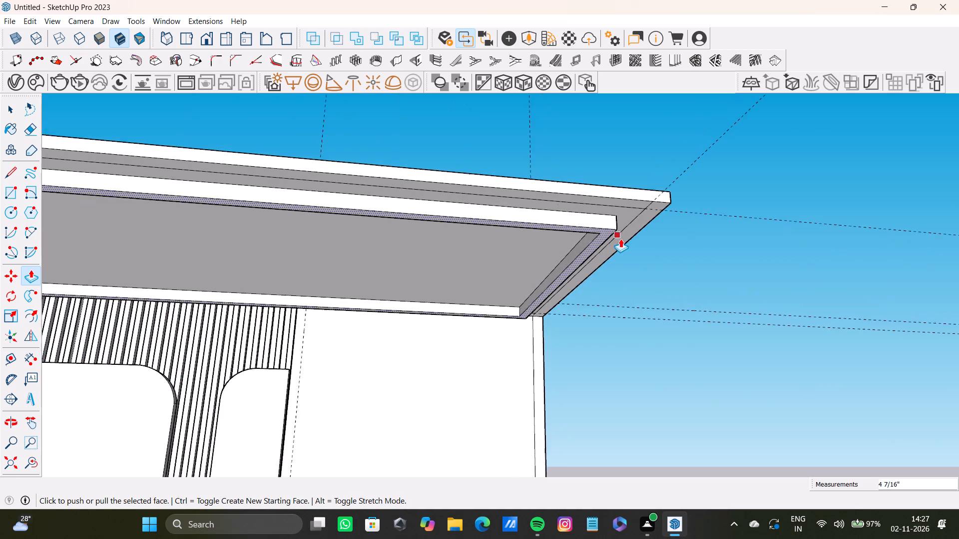
scroll(620, 239, "up", 2)
middle_click_drag(618, 232, 559, 161)
middle_click_drag(538, 175, 544, 204)
middle_click_drag(544, 204, 706, 243)
scroll(623, 170, "up", 3)
left_click_drag(627, 146, 635, 111)
scroll(625, 117, "up", 4)
left_click_drag(645, 131, 655, 113)
scroll(622, 158, "down", 13, "shift")
middle_click_drag(570, 236, 714, 222)
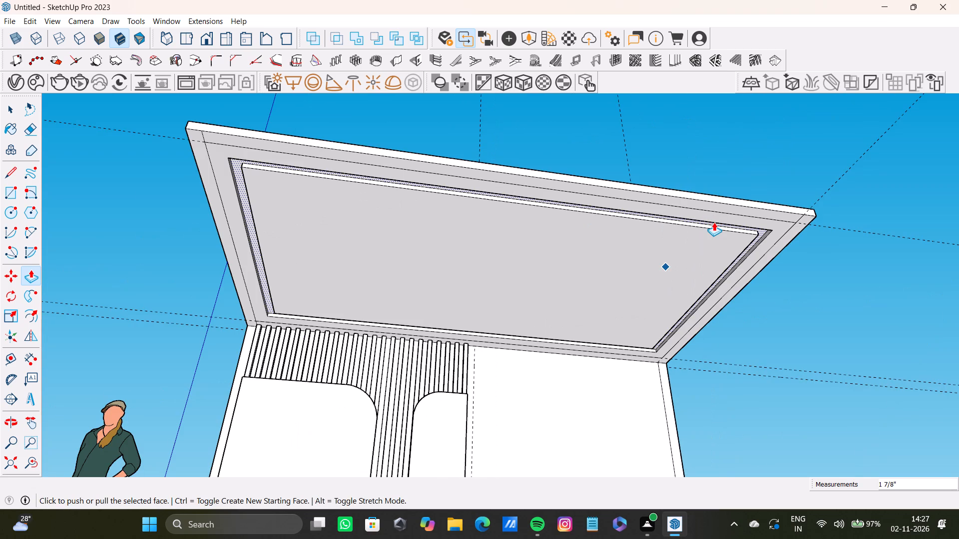
key("space")
key("space")
Offset the central face inside the canopy groove inward by about 1' 7/16".
left_click(637, 251)
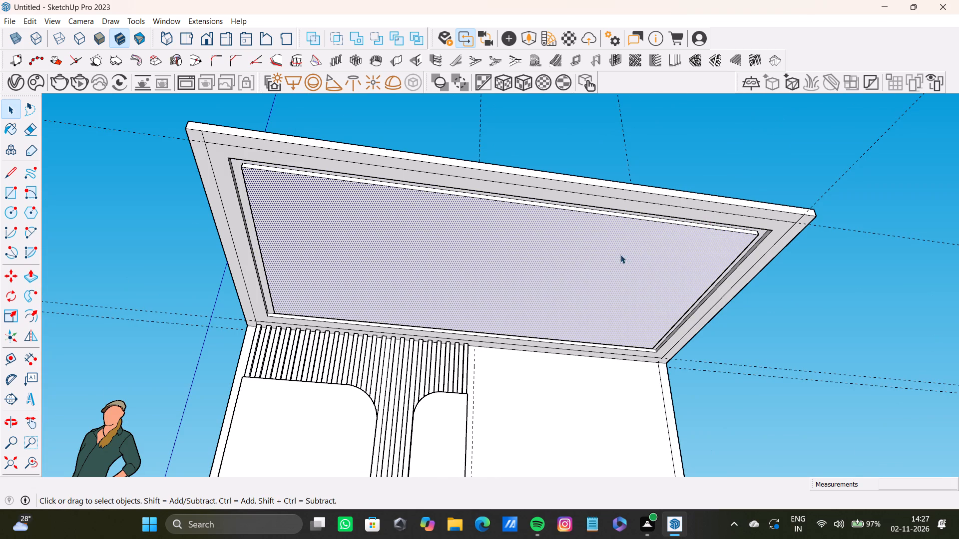
key("f")
left_click_drag(523, 259, 597, 234)
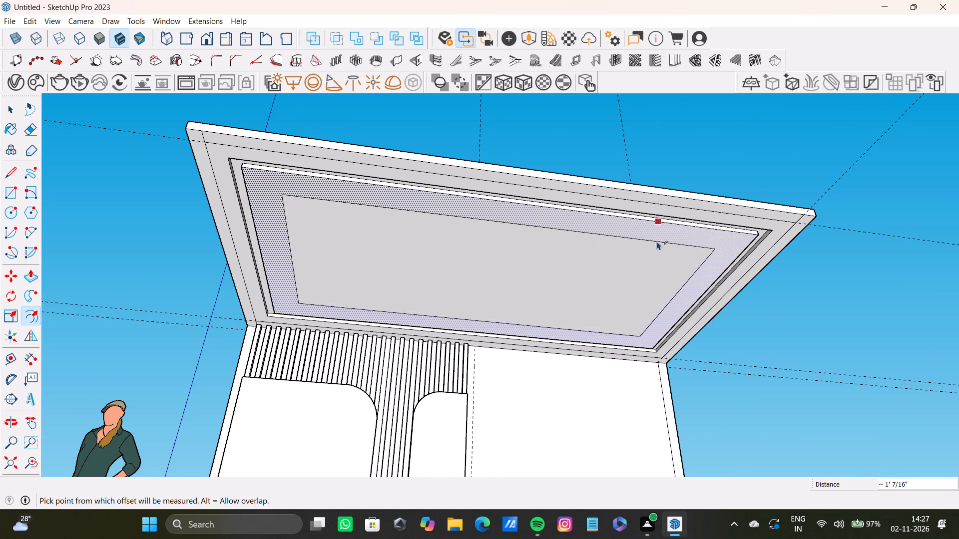
key("space")
Pull the canopy underside's innermost rectangle down about 1 11/16" as a raised panel.
scroll(659, 241, "down", 11)
middle_click_drag(658, 240, 667, 265, "shift")
scroll(684, 255, "down", 4)
middle_click_drag(691, 249, 677, 380, "shift")
scroll(570, 339, "down", 1, "shift")
scroll(555, 318, "up", 11)
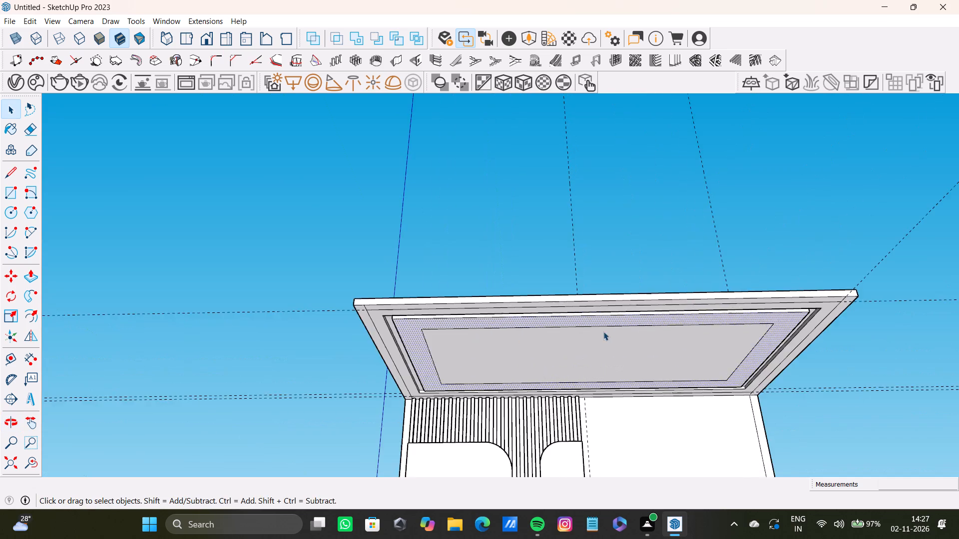
scroll(603, 331, "up", 1)
middle_click_drag(603, 331, 739, 235)
scroll(617, 269, "up", 4)
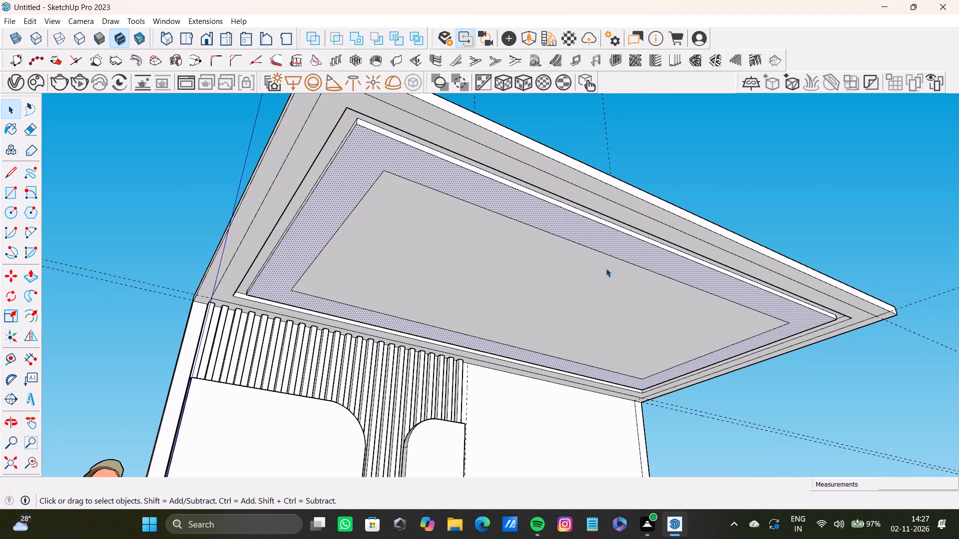
left_click(606, 268)
key("p")
left_click_drag(606, 268, 606, 272)
Review the canopy's stepped underside together with the whole TV-wall unit.
scroll(605, 272, "down", 9)
middle_click_drag(605, 275, 485, 275)
scroll(521, 268, "down", 6)
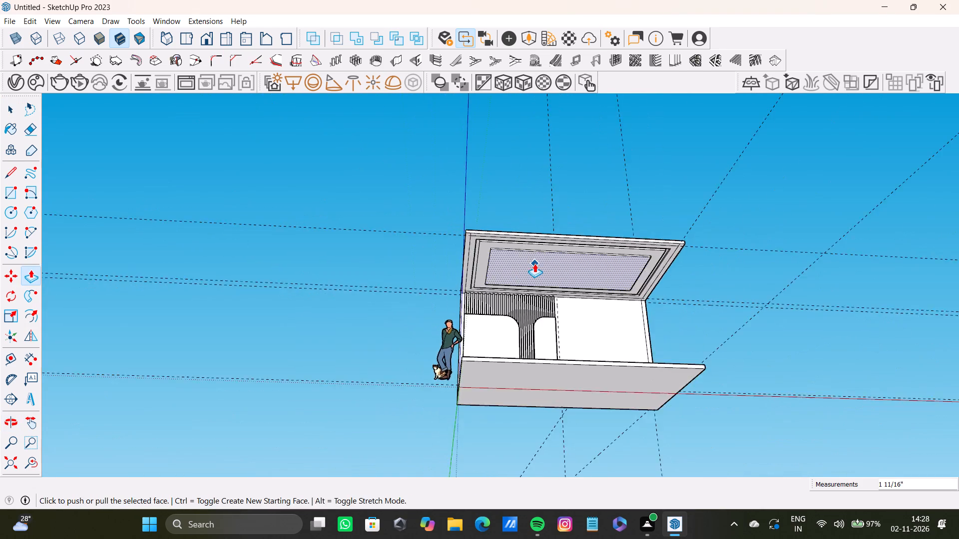
scroll(534, 264, "down", 2)
middle_click_drag(537, 264, 611, 343, "shift")
scroll(576, 283, "up", 2)
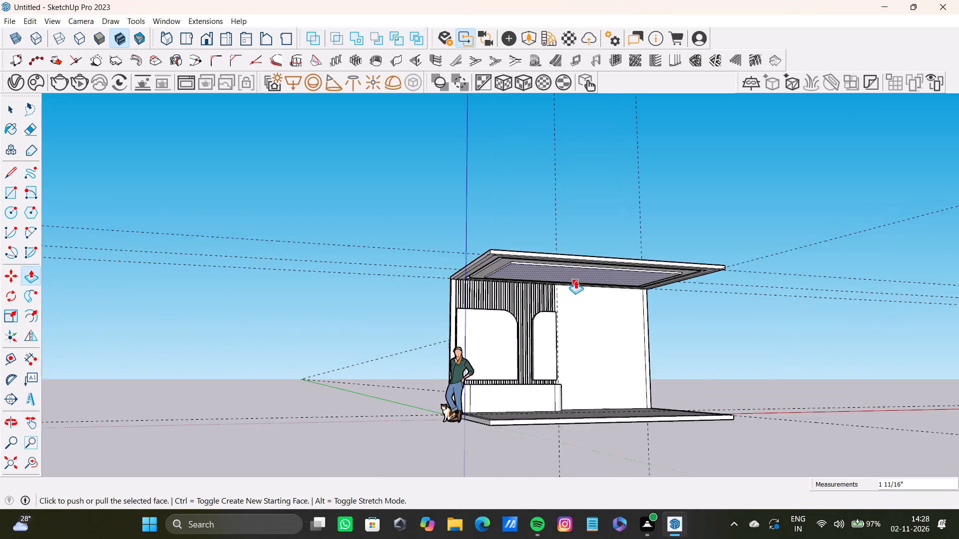
scroll(575, 280, "up", 6)
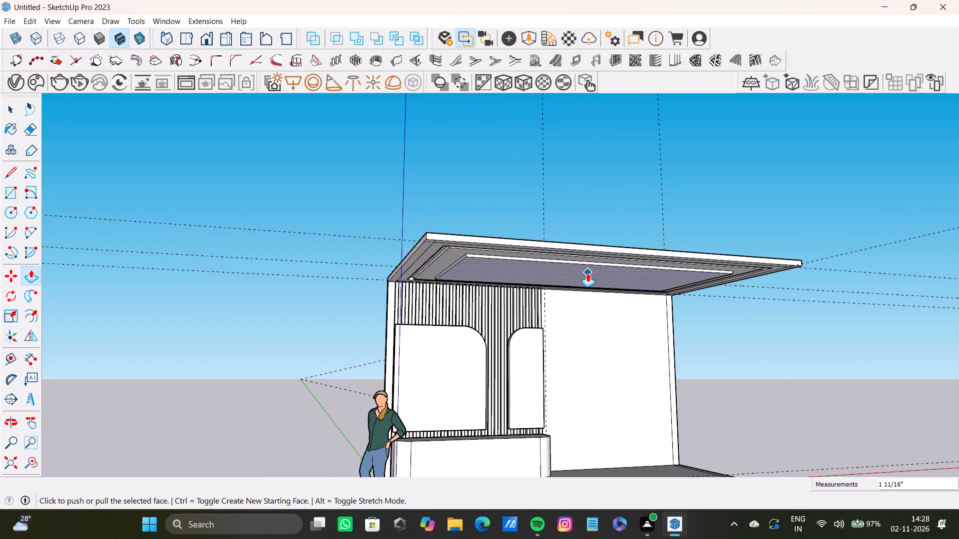
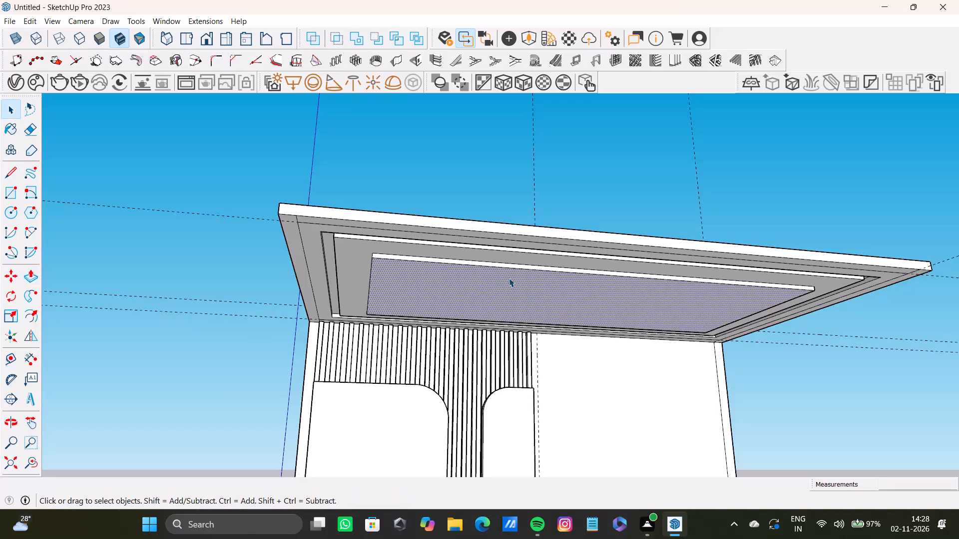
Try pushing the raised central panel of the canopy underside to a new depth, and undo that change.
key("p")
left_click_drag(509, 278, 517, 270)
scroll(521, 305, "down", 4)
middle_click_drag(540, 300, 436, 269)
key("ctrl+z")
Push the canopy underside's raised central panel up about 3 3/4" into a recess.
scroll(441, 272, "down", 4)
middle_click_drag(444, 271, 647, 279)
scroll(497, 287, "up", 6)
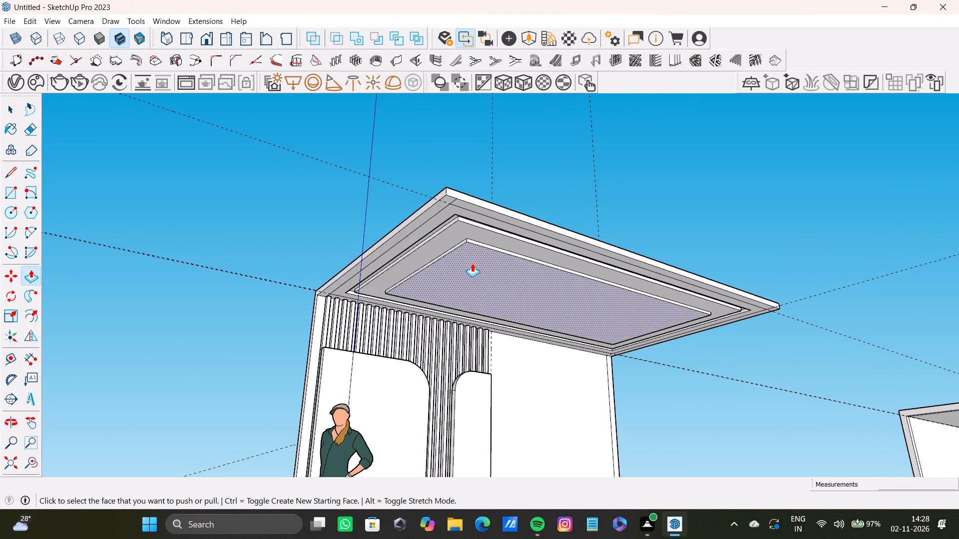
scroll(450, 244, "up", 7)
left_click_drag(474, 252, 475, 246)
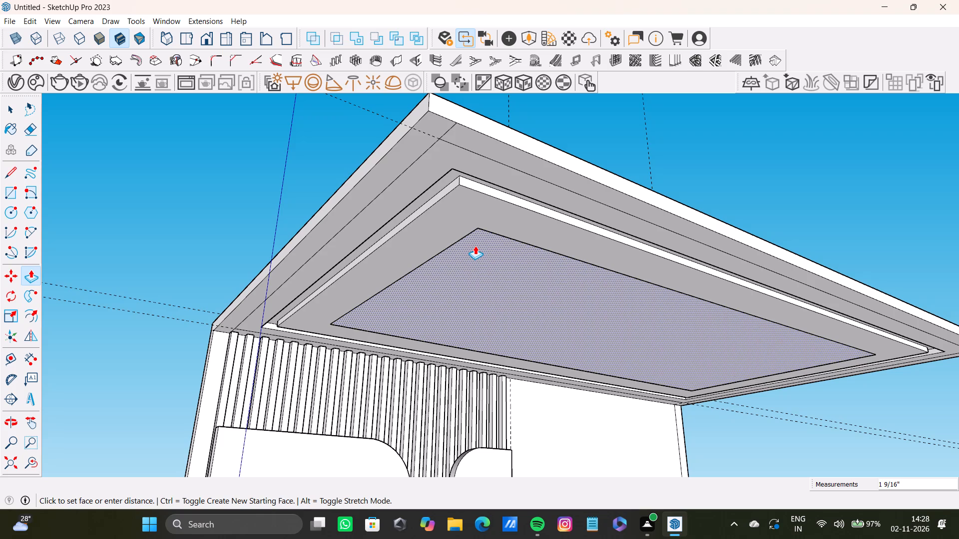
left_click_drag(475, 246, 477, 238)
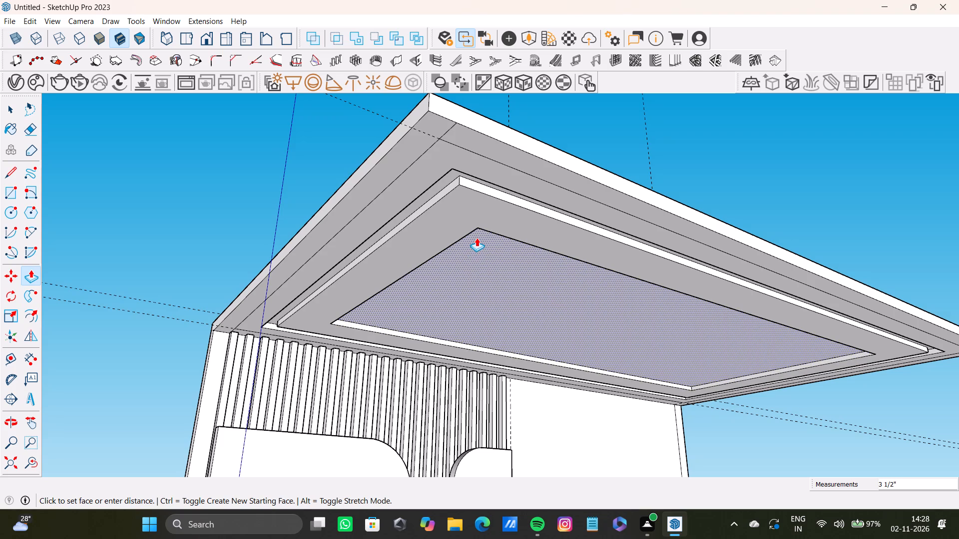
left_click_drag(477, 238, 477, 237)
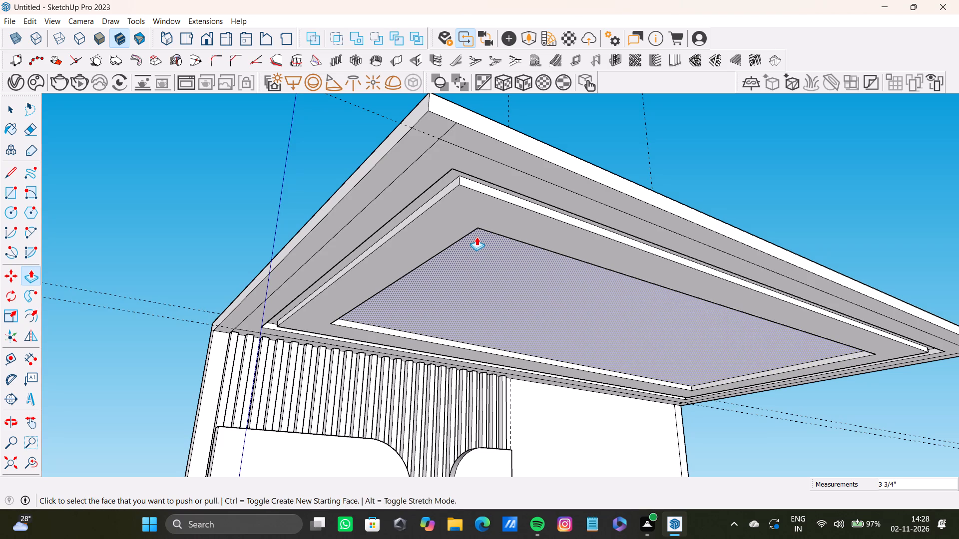
Examine the recessed central panel from several angles together with the rest of the TV-wall unit.
scroll(466, 249, "down", 9)
middle_click_drag(536, 281, 308, 241)
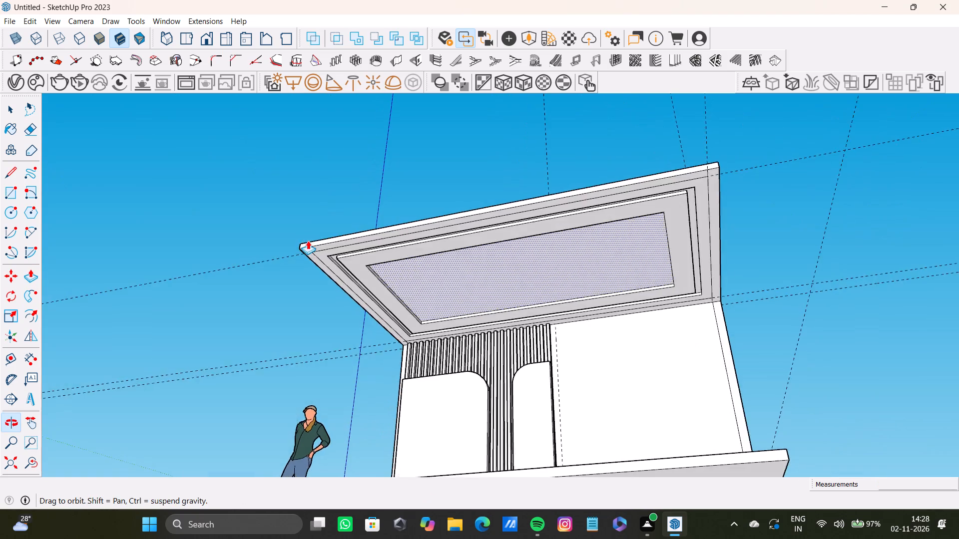
scroll(370, 256, "down", 7)
middle_click_drag(538, 270, 516, 276)
scroll(467, 274, "up", 3)
scroll(363, 252, "up", 4)
scroll(397, 263, "down", 7)
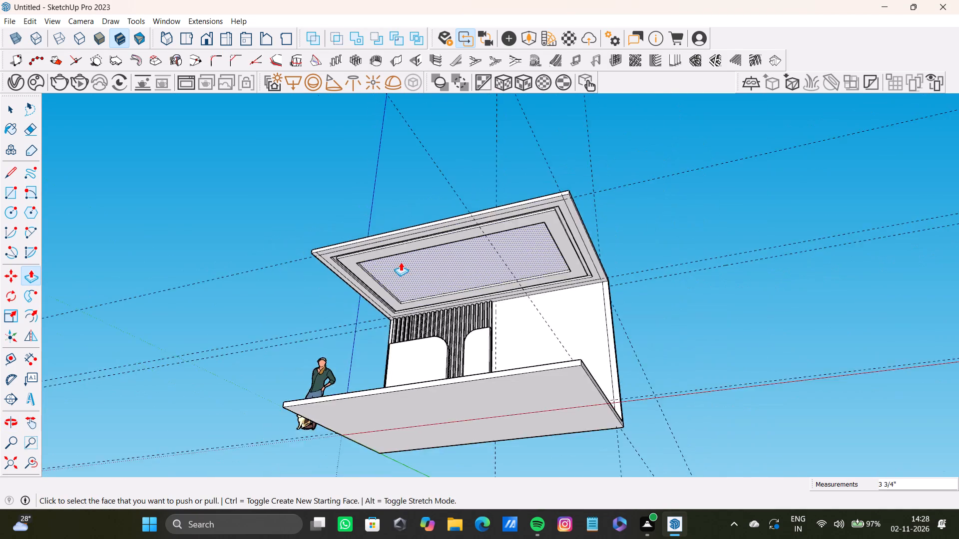
scroll(401, 262, "down", 2)
middle_click_drag(401, 262, 501, 257, "shift")
scroll(412, 299, "up", 17)
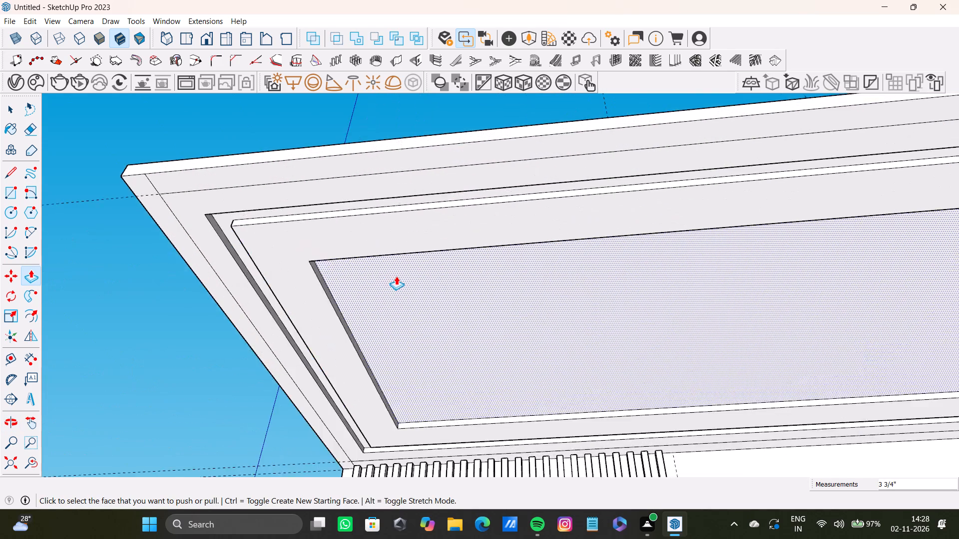
scroll(396, 276, "down", 9)
scroll(393, 288, "up", 1, "shift")
middle_click_drag(390, 289, 410, 277, "shift")
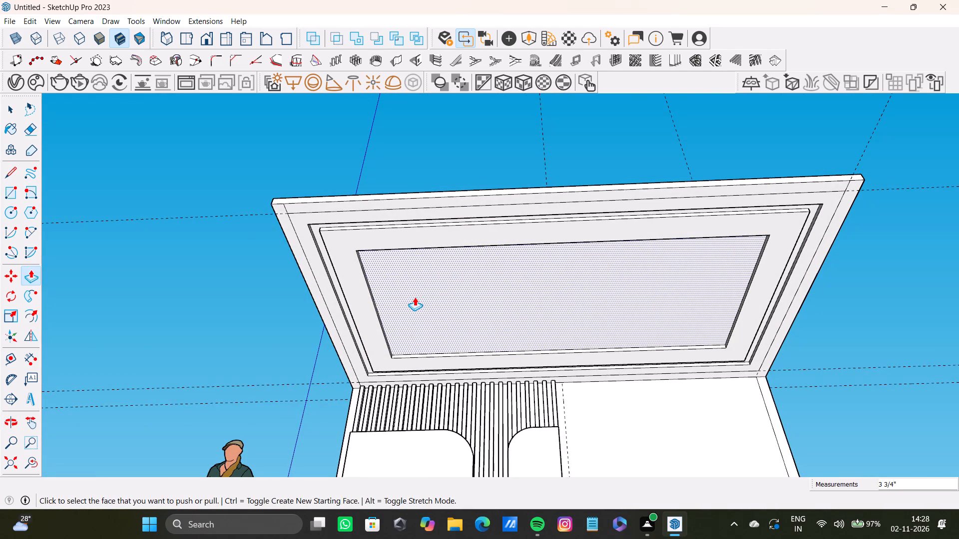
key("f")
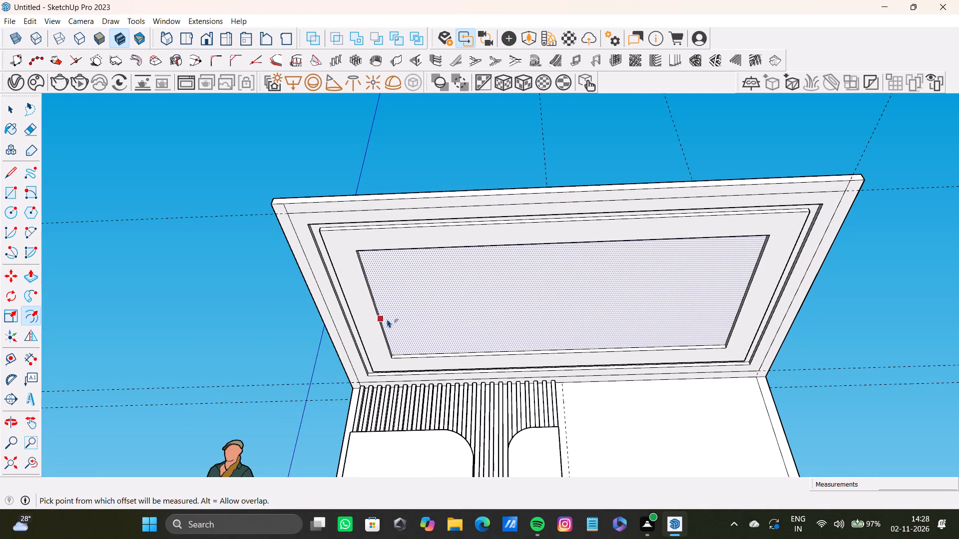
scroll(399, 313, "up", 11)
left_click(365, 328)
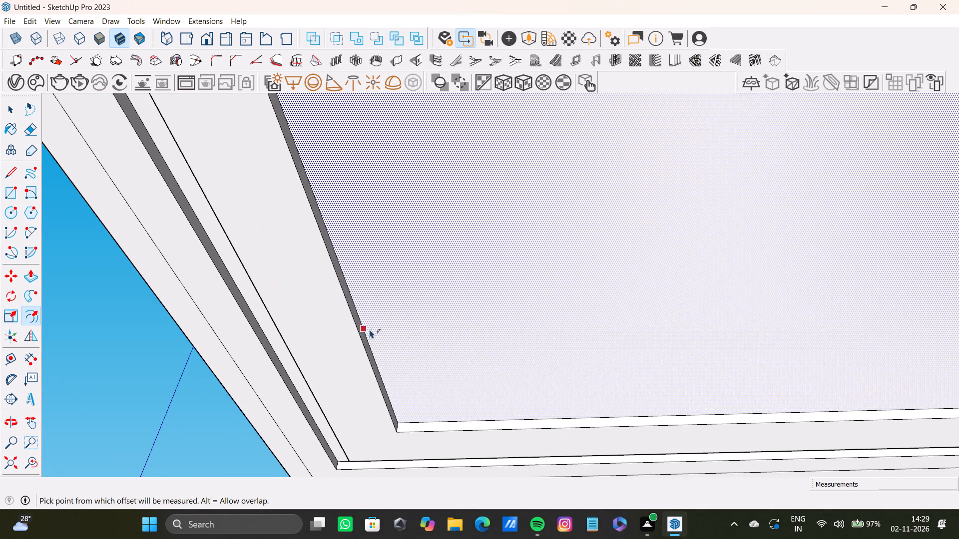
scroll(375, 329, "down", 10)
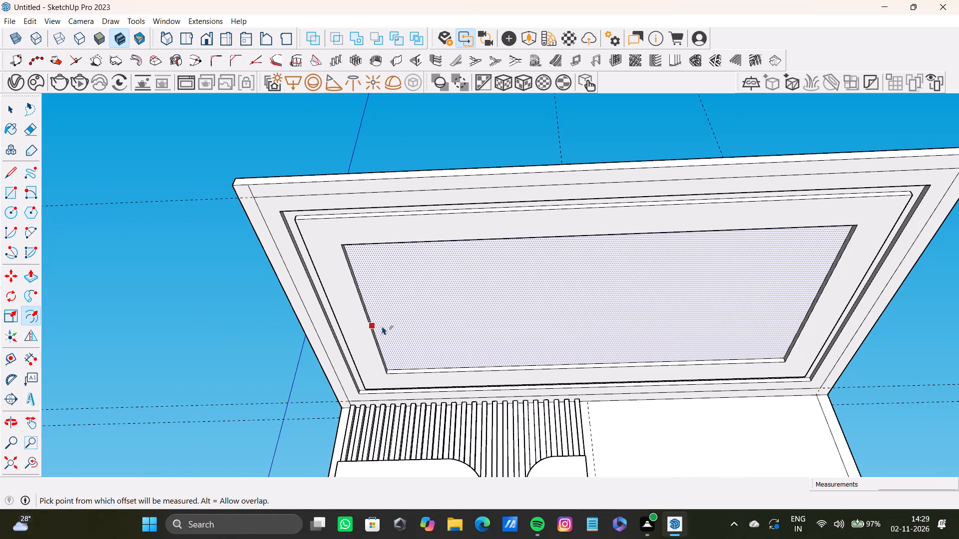
Undo the central panel's push and pull changes and the inner offset rectangle on the canopy underside.
key("ctrl+z")
key("ctrl+z")
key("ctrl+z")
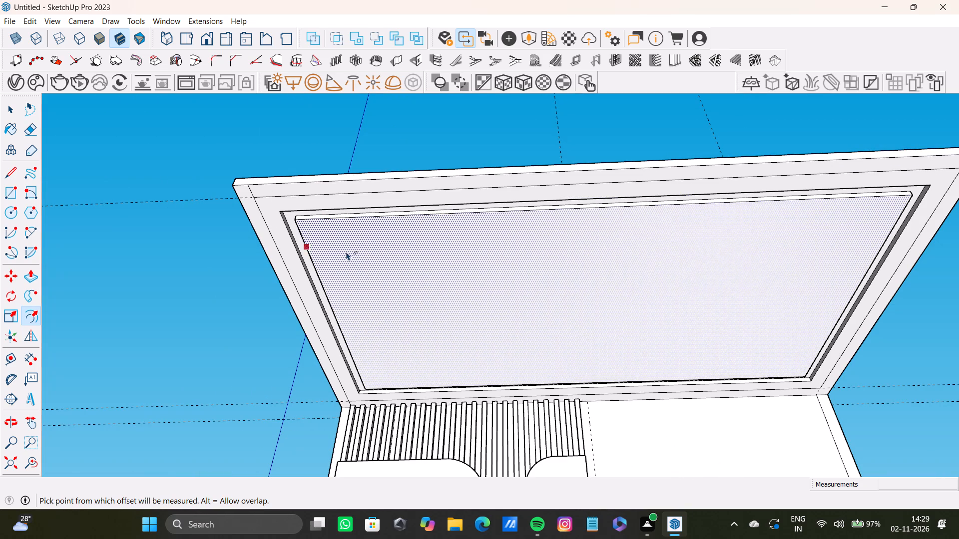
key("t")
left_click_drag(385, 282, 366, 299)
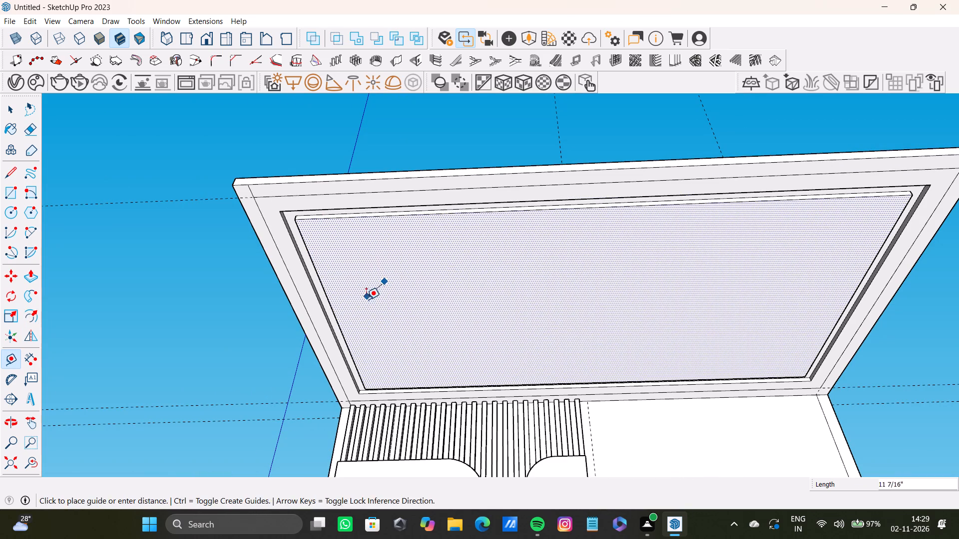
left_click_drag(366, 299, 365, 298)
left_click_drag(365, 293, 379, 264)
Offset the canopy's central face inward into an inner rectangle, plus an outer outline about 9 1/8" in from the face's edge.
key("f")
left_click_drag(393, 275, 387, 303)
left_click(384, 297)
left_click_drag(382, 292, 350, 294)
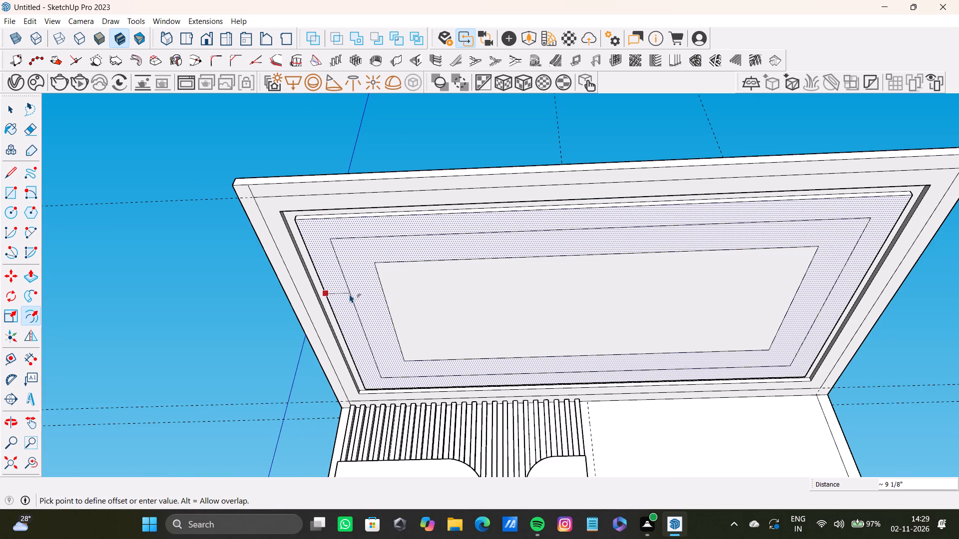
left_click_drag(350, 294, 349, 294)
Draw a two-point arc about 1' 2 1/16" across the outer outline's front corner at the slatted end.
scroll(349, 294, "down", 4)
middle_click_drag(350, 294, 419, 261)
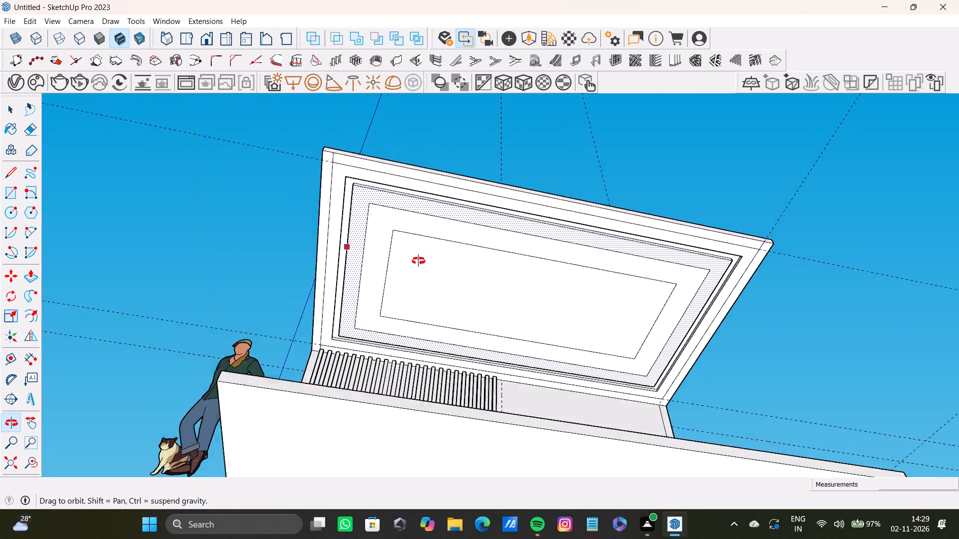
middle_click_drag(419, 261, 412, 317)
key("space")
scroll(362, 263, "up", 8)
scroll(356, 255, "down", 4)
middle_click_drag(372, 276, 385, 374, "shift")
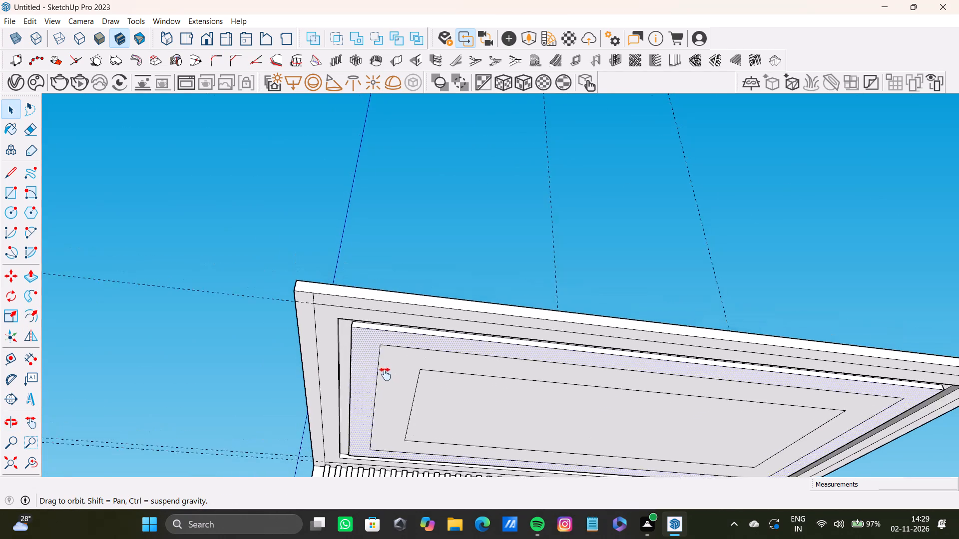
middle_click_drag(385, 374, 358, 217, "shift")
key("a")
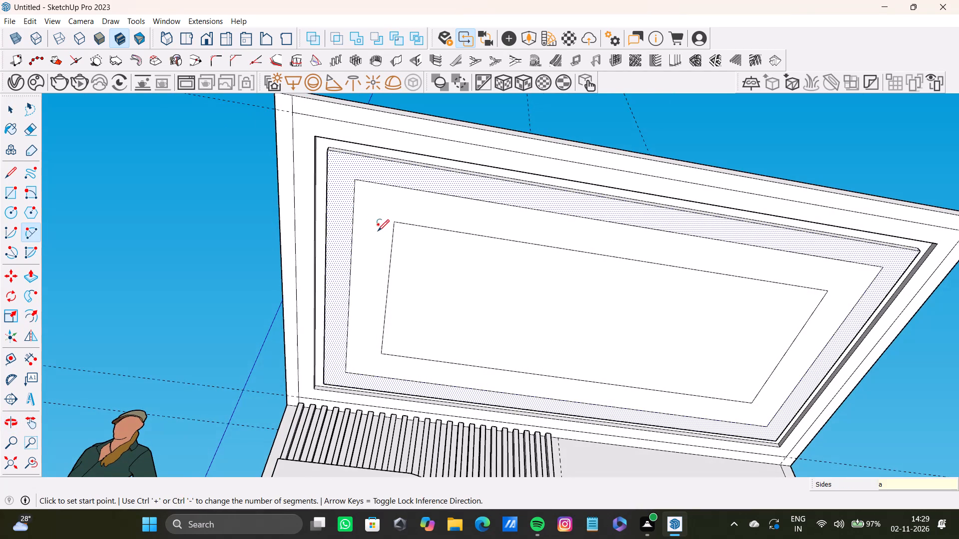
scroll(377, 222, "up", 6)
left_click(341, 206)
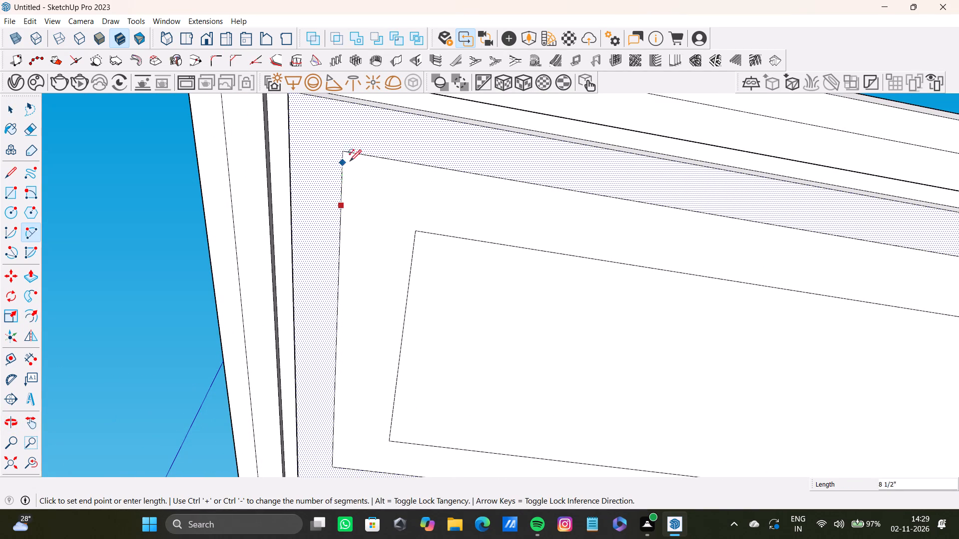
left_click(398, 160)
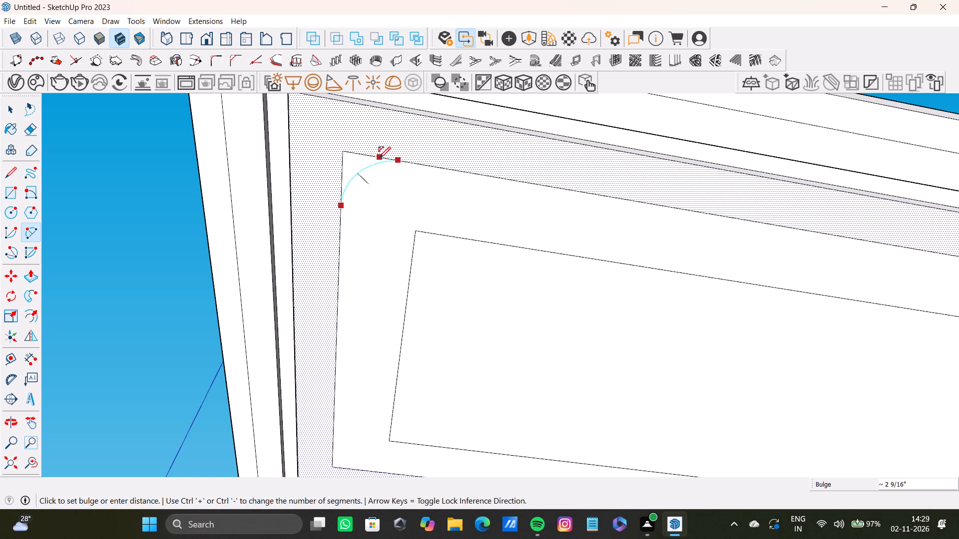
left_click(380, 158)
key("space")
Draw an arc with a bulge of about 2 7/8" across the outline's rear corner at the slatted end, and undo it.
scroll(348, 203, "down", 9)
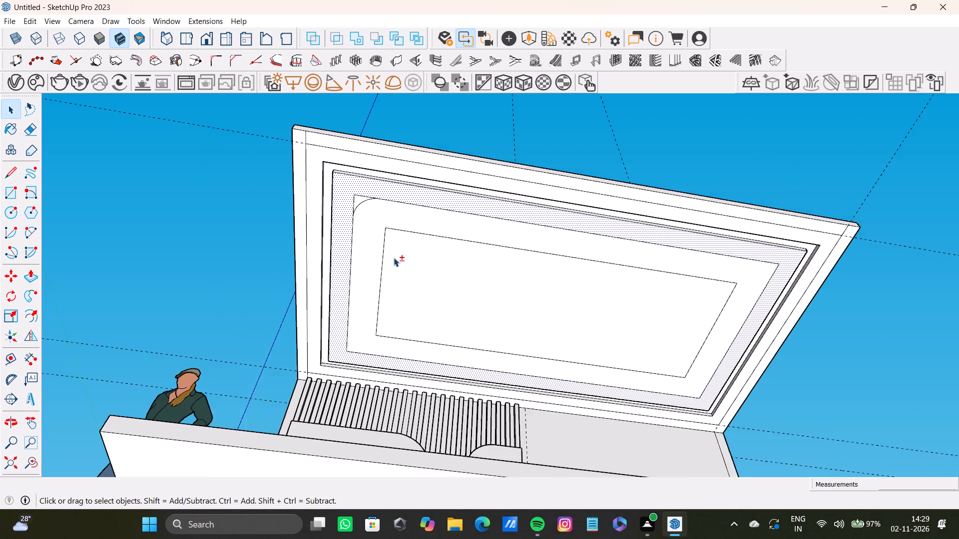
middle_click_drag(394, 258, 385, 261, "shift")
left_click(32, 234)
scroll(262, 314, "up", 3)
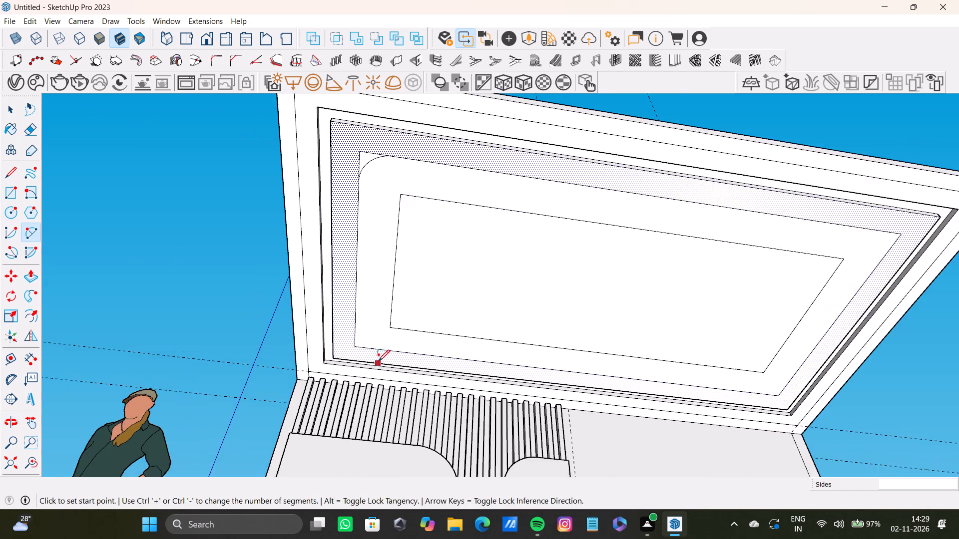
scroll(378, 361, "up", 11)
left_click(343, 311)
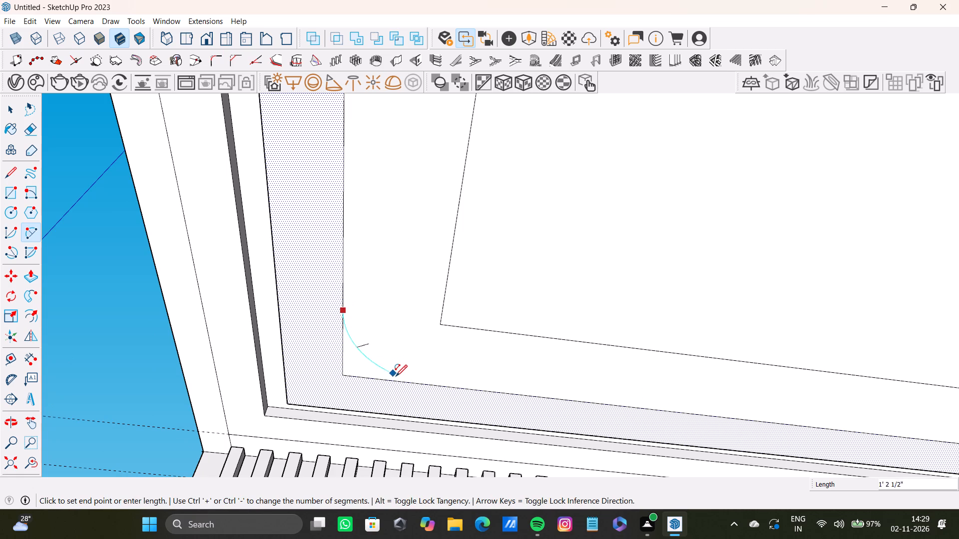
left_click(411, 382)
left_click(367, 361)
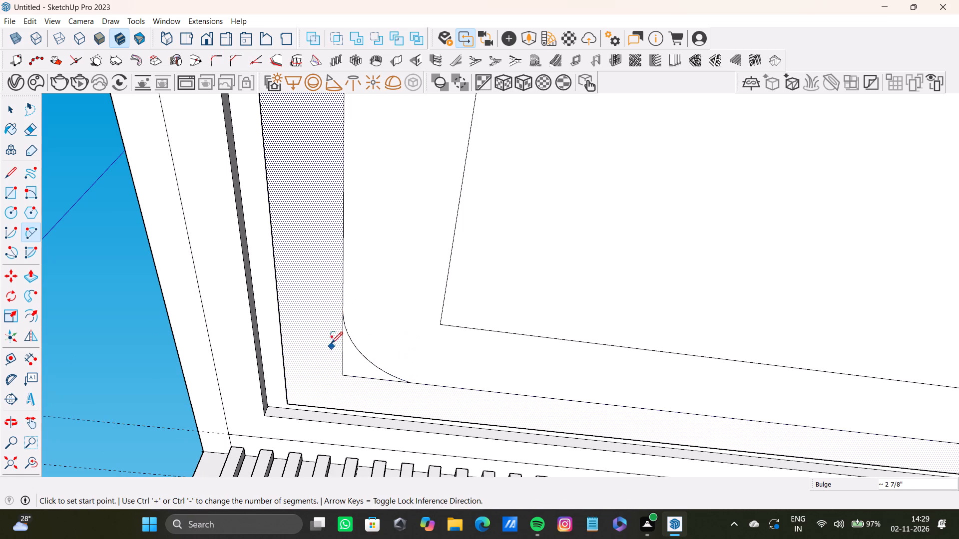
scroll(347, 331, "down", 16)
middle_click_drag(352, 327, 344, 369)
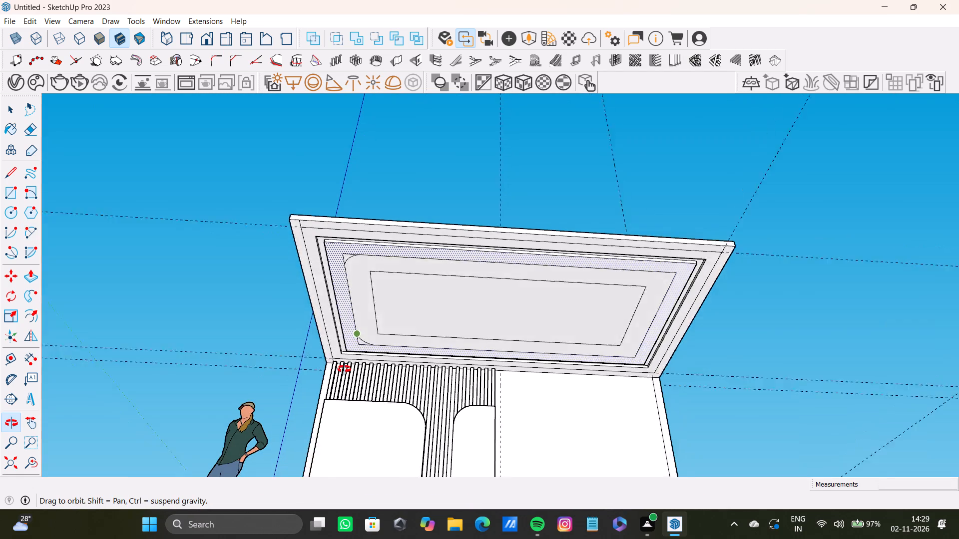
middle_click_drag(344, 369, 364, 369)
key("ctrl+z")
Draw a larger two-point arc across the outer outline's rear corner at the slatted end.
scroll(363, 369, "up", 14)
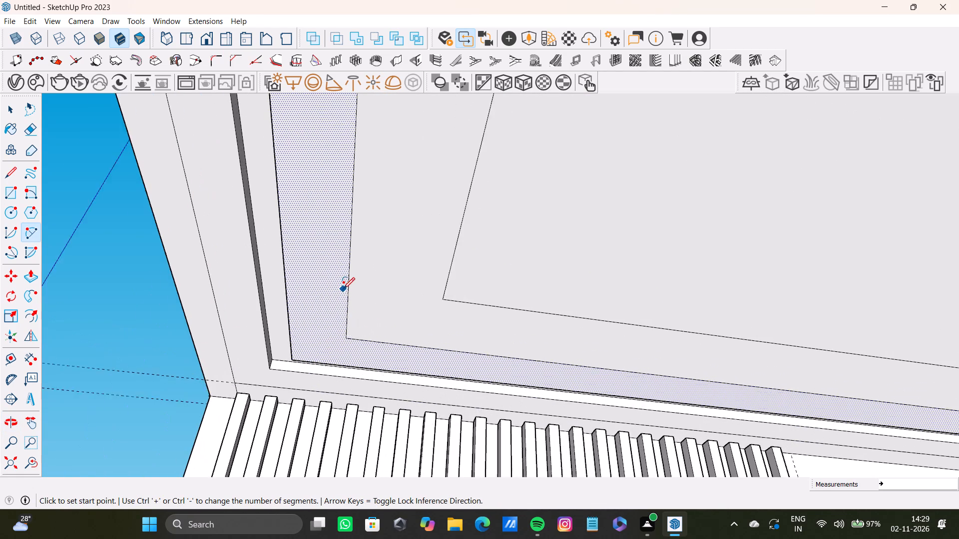
scroll(343, 289, "up", 1)
left_click(351, 261)
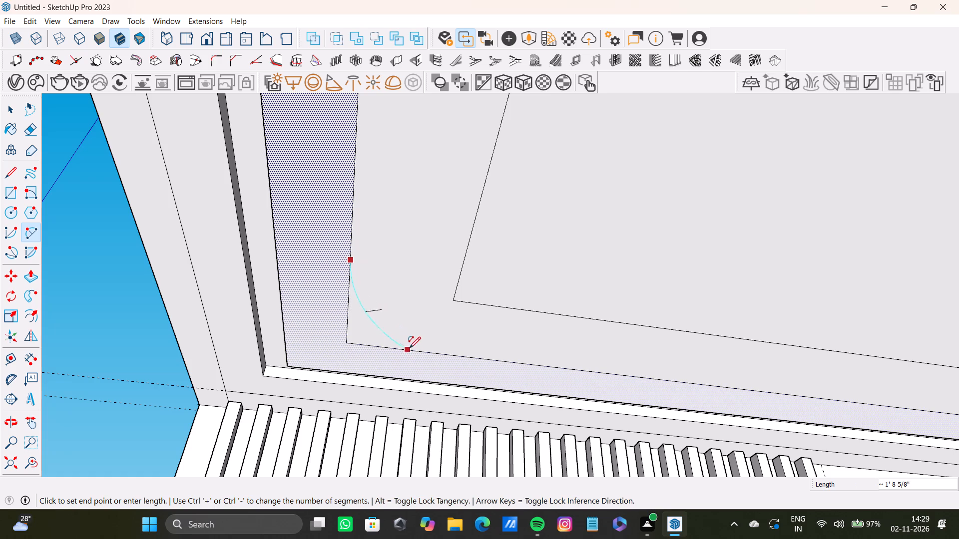
left_click(428, 353)
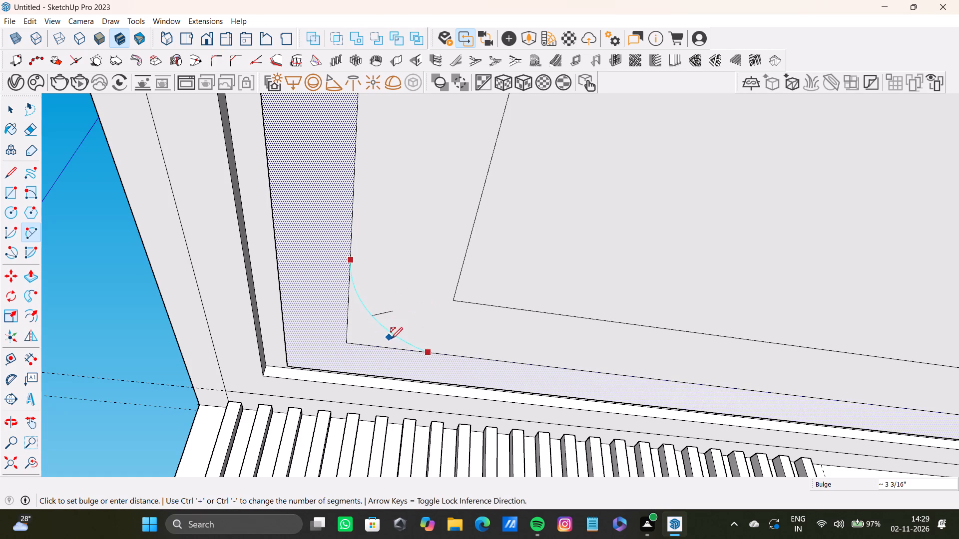
left_click(398, 343)
scroll(372, 311, "down", 7)
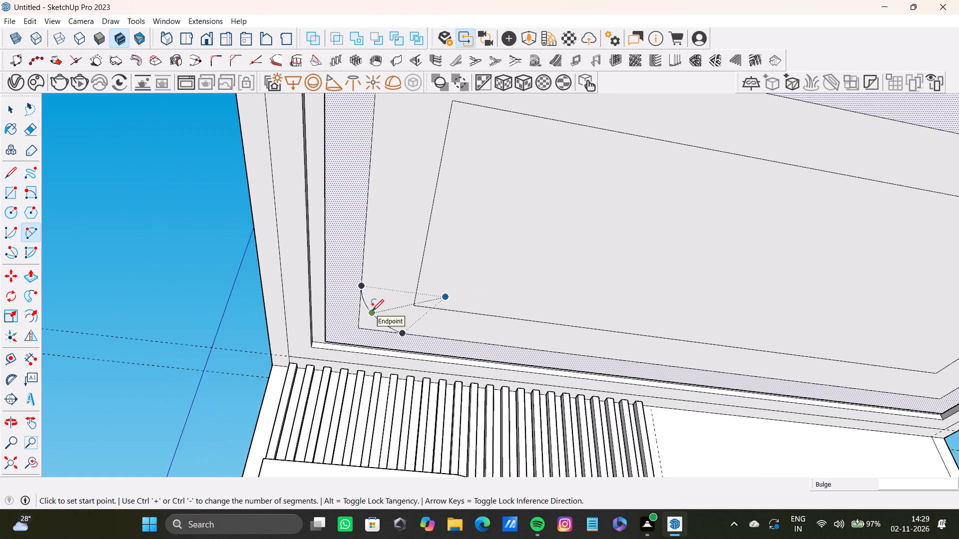
Delete the square corner edges outside the two arcs at the outer outline's slatted end.
key("space")
scroll(359, 308, "up", 7)
left_click(362, 321, "shift")
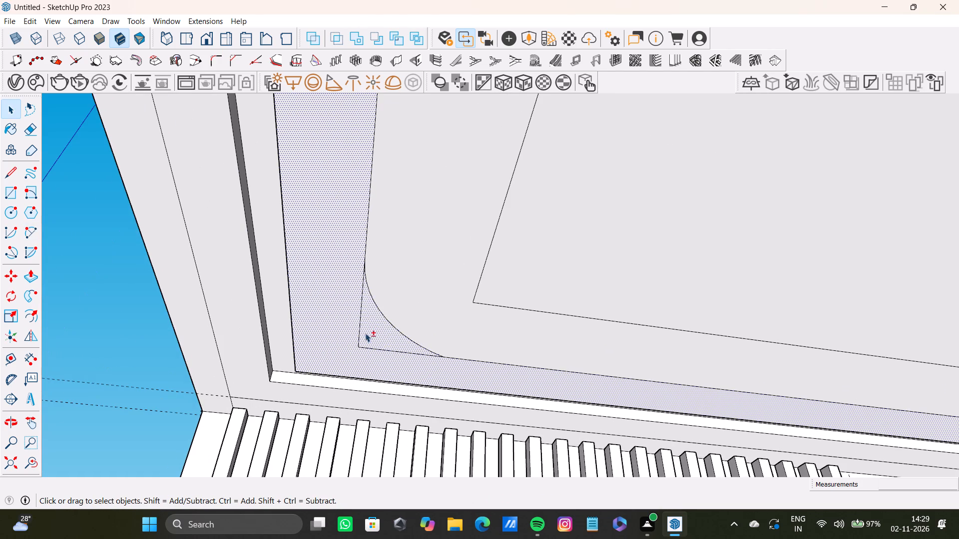
left_click(368, 329)
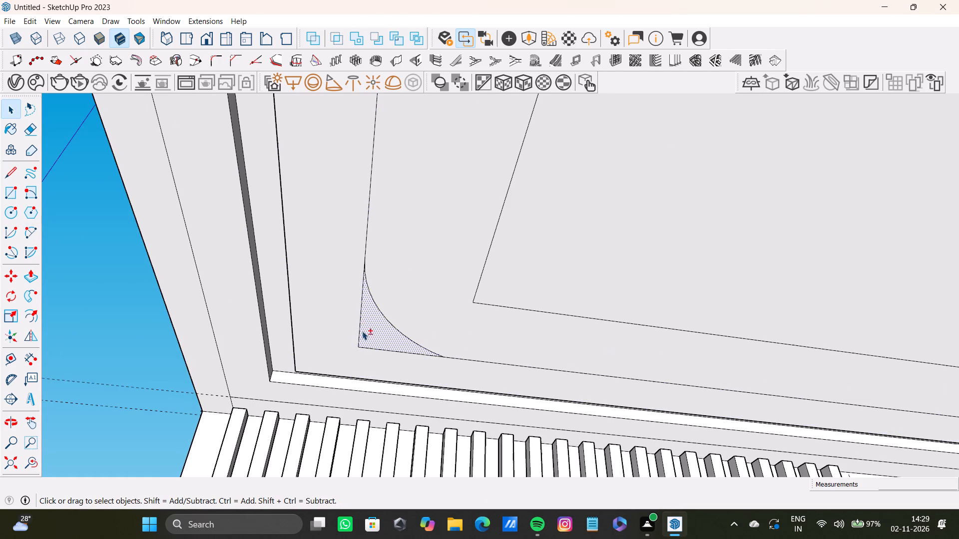
left_click(359, 332, "shift")
left_click(389, 350, "shift")
left_click(383, 325, "shift")
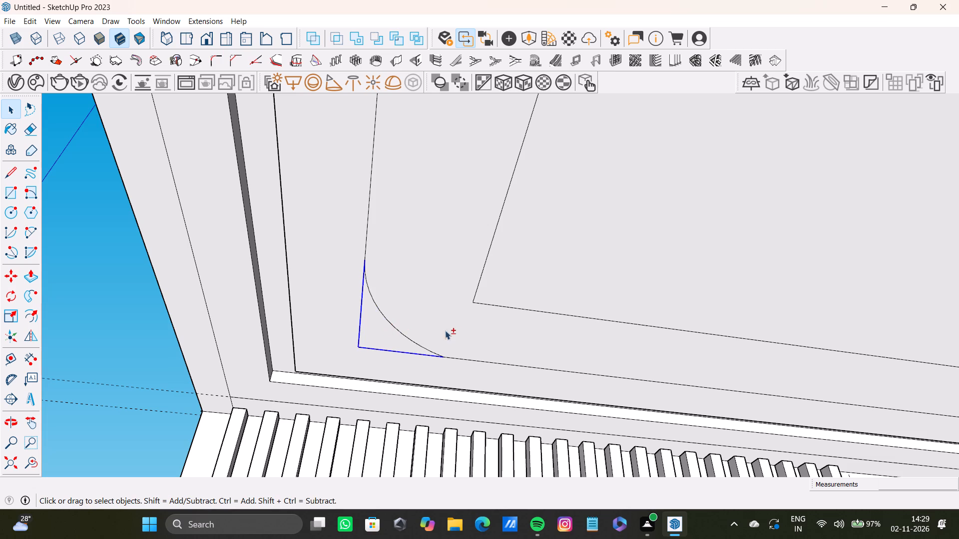
scroll(444, 338, "down", 12, "shift")
middle_click_drag(398, 213, 399, 278, "shift")
scroll(362, 229, "up", 11, "shift")
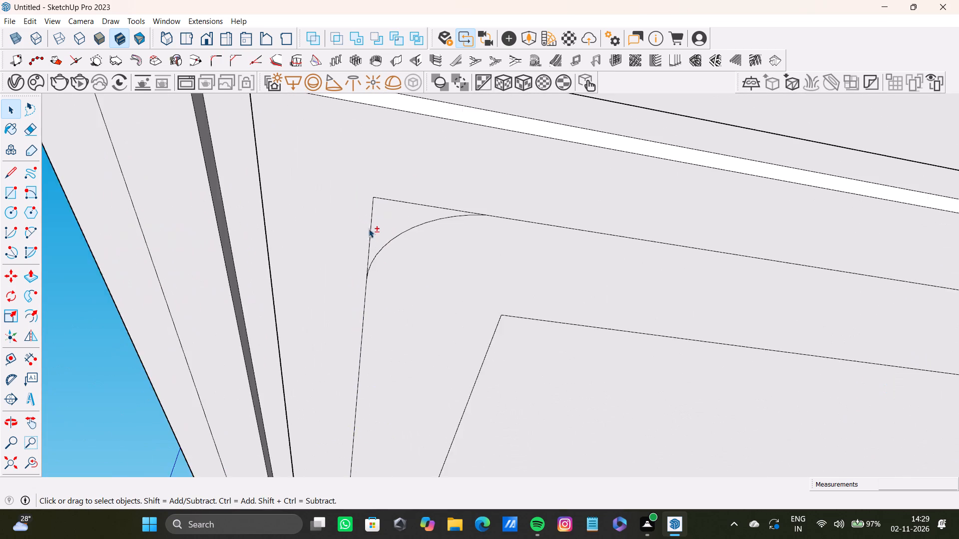
scroll(369, 229, "up", 3, "shift")
left_click(371, 238, "shift")
left_click(392, 192, "shift")
scroll(425, 222, "down", 9, "shift")
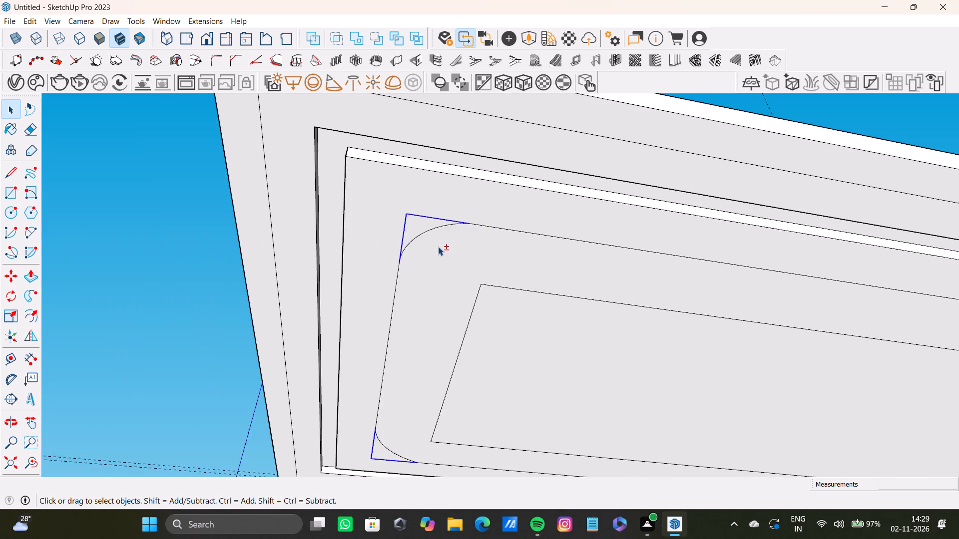
scroll(438, 247, "down", 8, "shift")
middle_click_drag(482, 287, 446, 241)
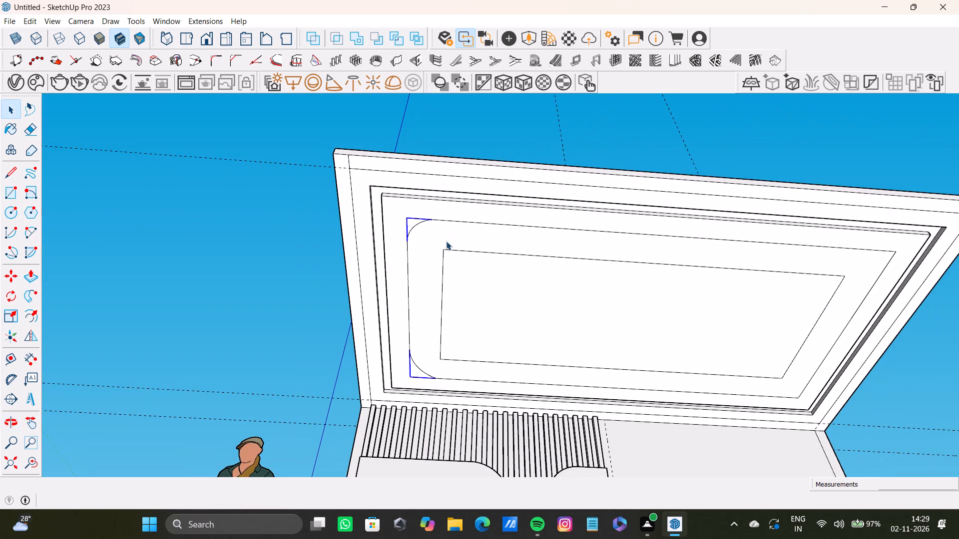
key("Delete")
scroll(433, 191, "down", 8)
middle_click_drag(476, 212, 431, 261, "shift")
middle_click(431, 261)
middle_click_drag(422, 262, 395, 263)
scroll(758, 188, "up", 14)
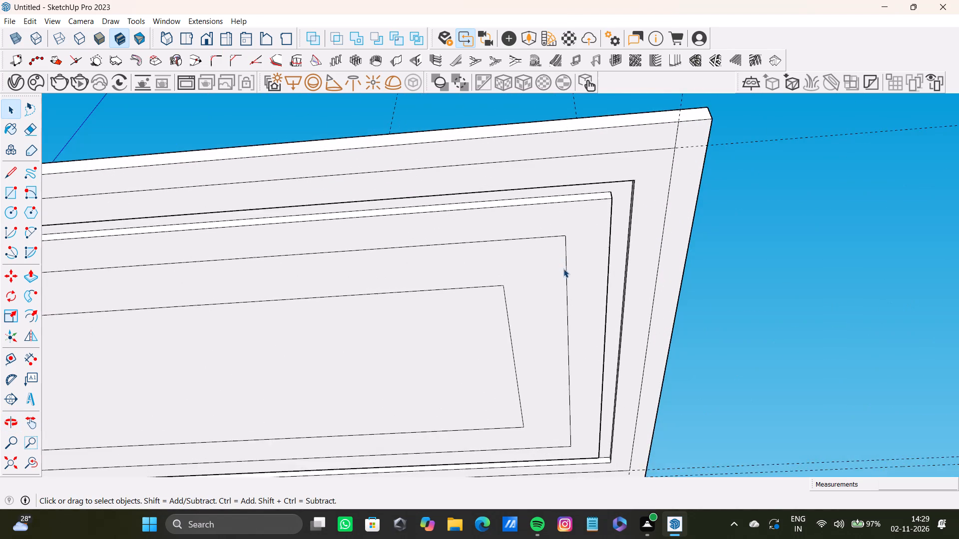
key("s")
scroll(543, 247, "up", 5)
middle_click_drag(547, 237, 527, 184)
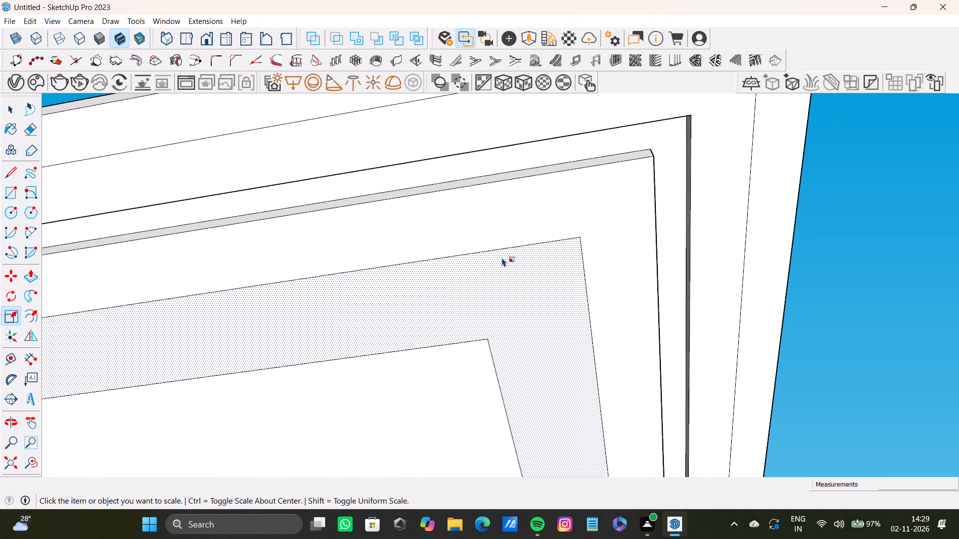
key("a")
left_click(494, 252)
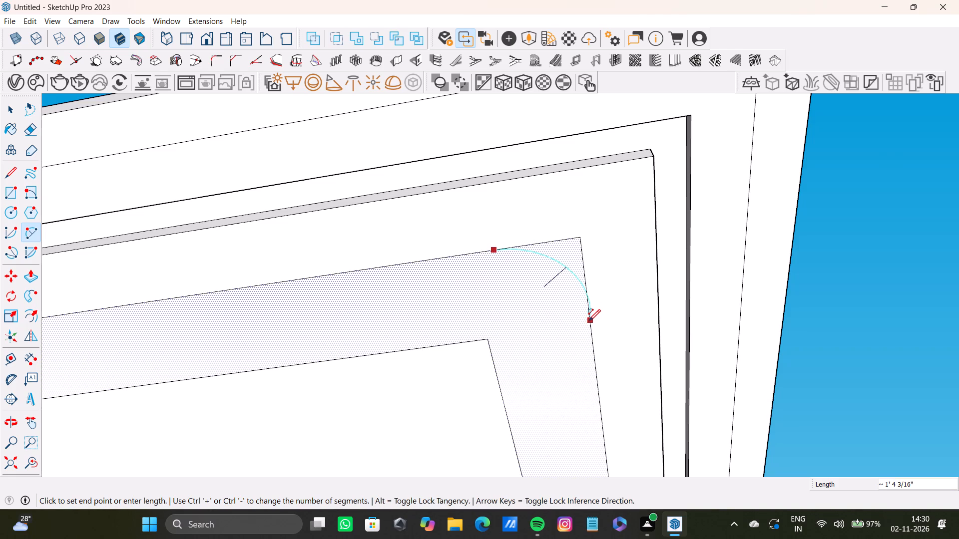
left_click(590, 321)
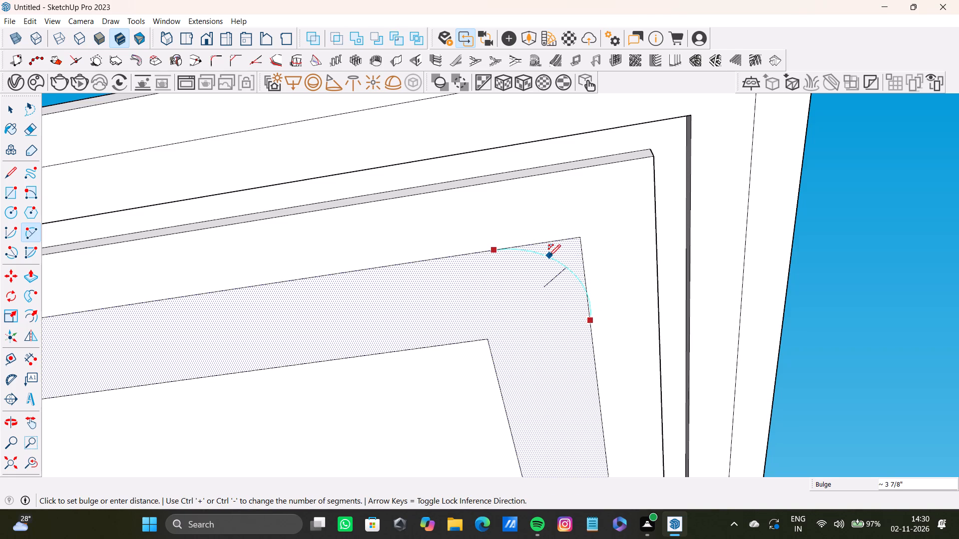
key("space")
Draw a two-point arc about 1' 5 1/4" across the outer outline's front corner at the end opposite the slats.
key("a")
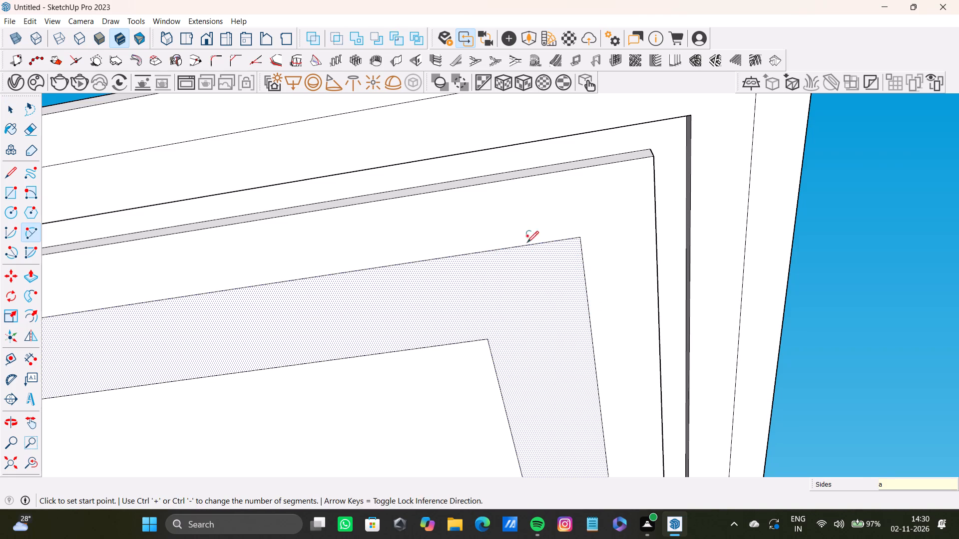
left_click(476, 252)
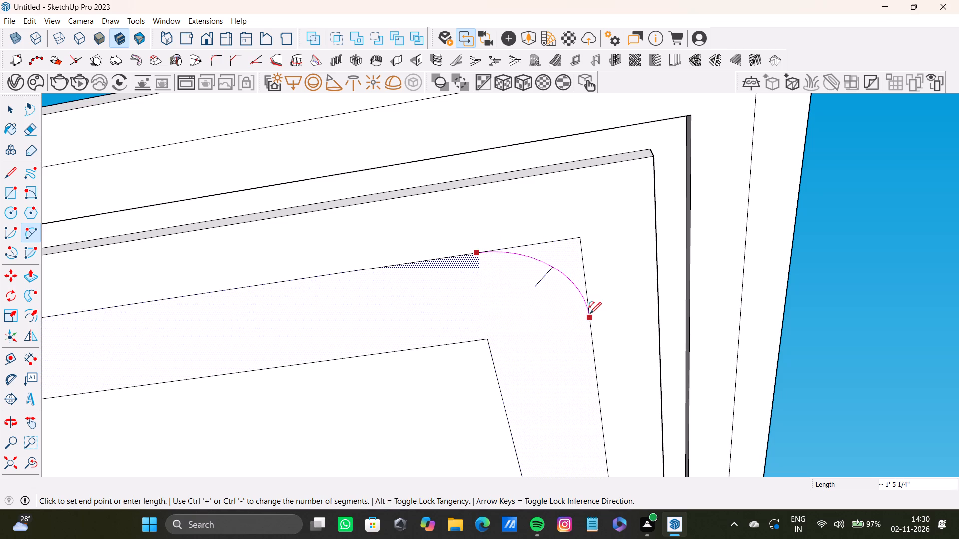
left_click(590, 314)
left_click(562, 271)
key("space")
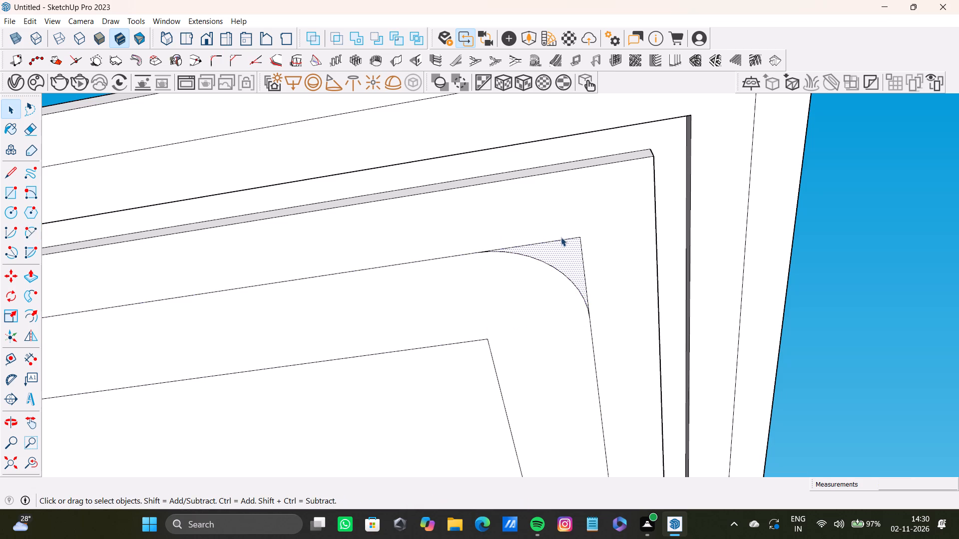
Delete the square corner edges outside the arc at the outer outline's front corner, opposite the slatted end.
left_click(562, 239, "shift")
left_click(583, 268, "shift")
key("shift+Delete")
Undo the corner rounding on the outer outline, including both slatted-end arcs and their deleted edges, back to a plain rectangle.
scroll(590, 207, "down", 18, "shift")
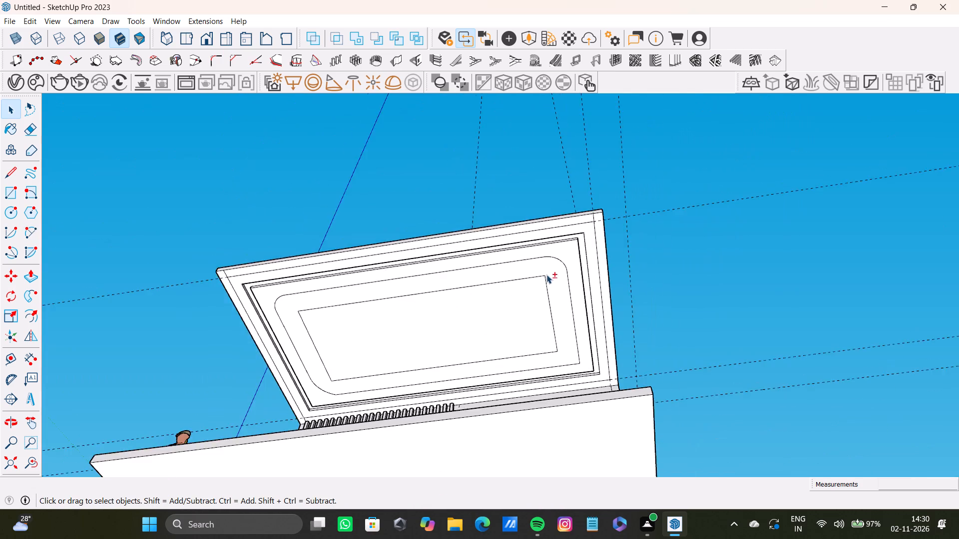
middle_click_drag(545, 277, 487, 321)
scroll(527, 318, "up", 8)
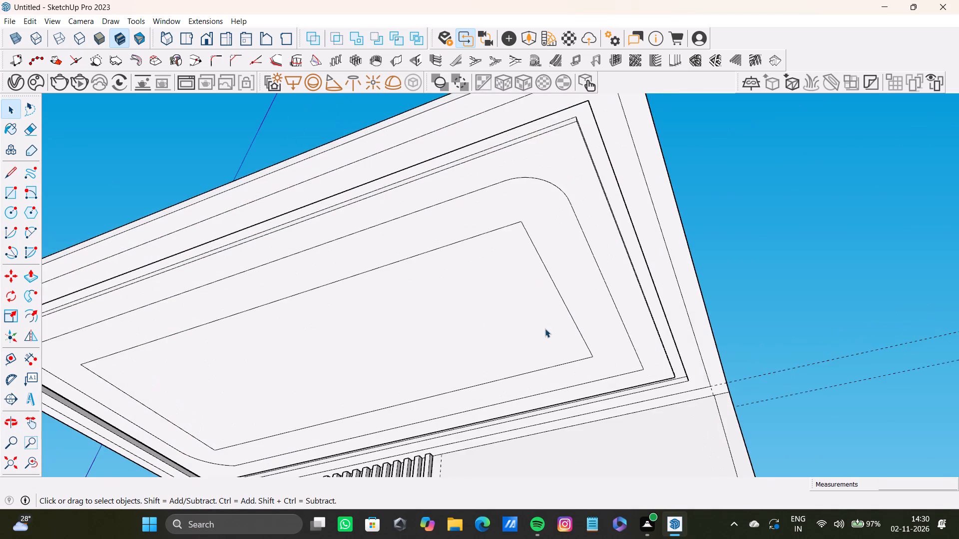
scroll(545, 328, "down", 8)
middle_click_drag(542, 328, 671, 298)
scroll(238, 373, "up", 3)
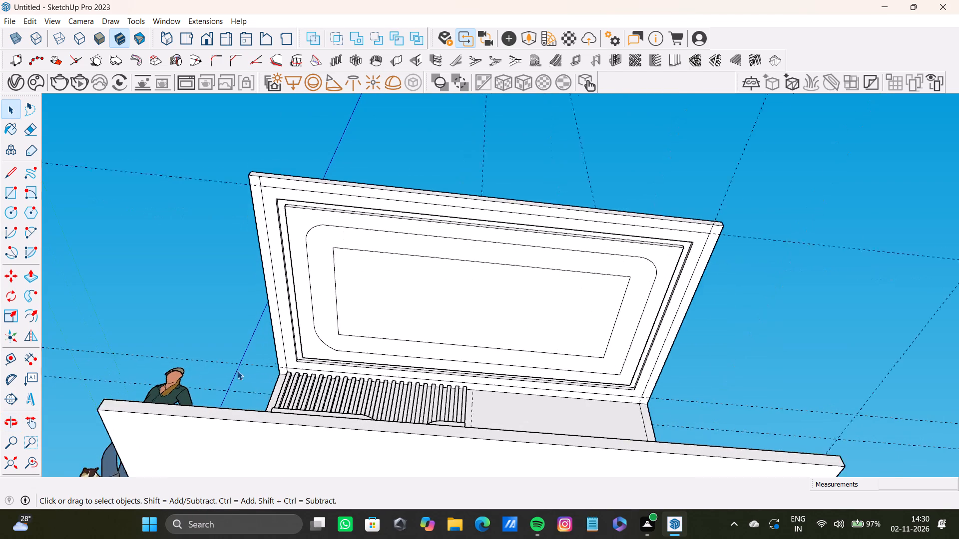
scroll(237, 371, "up", 1)
scroll(329, 342, "up", 3)
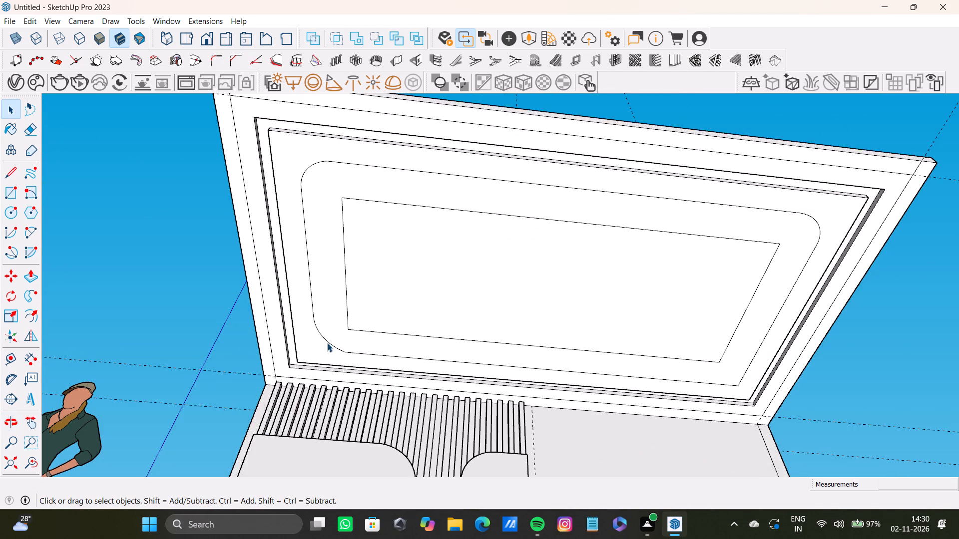
key("ctrl+z")
key("ctrl+z")
key("ctrl+z")
key("ctrl+z")
key("ctrl+z")
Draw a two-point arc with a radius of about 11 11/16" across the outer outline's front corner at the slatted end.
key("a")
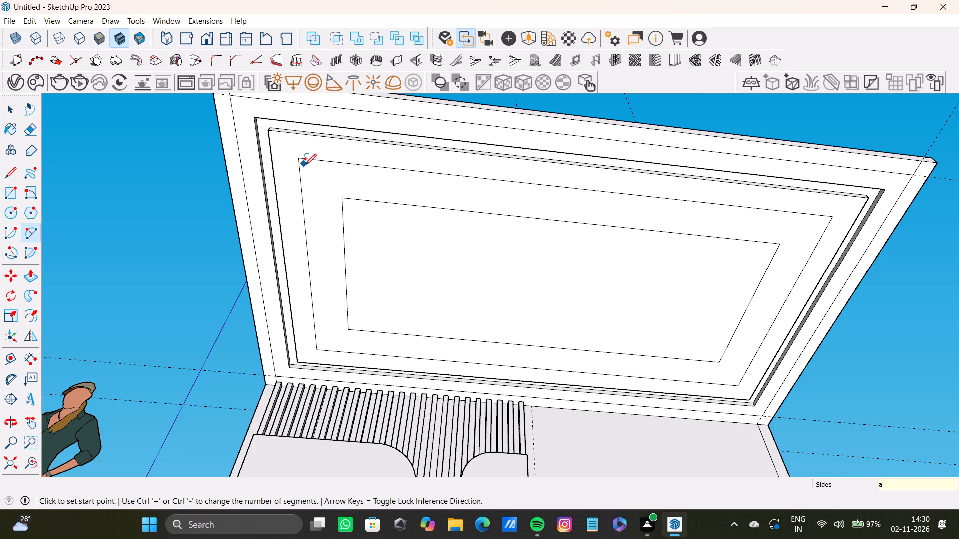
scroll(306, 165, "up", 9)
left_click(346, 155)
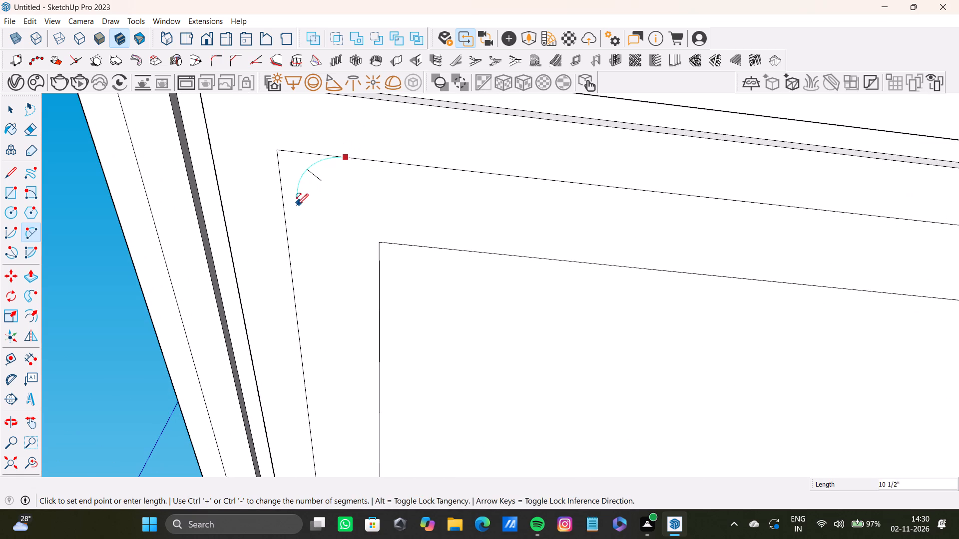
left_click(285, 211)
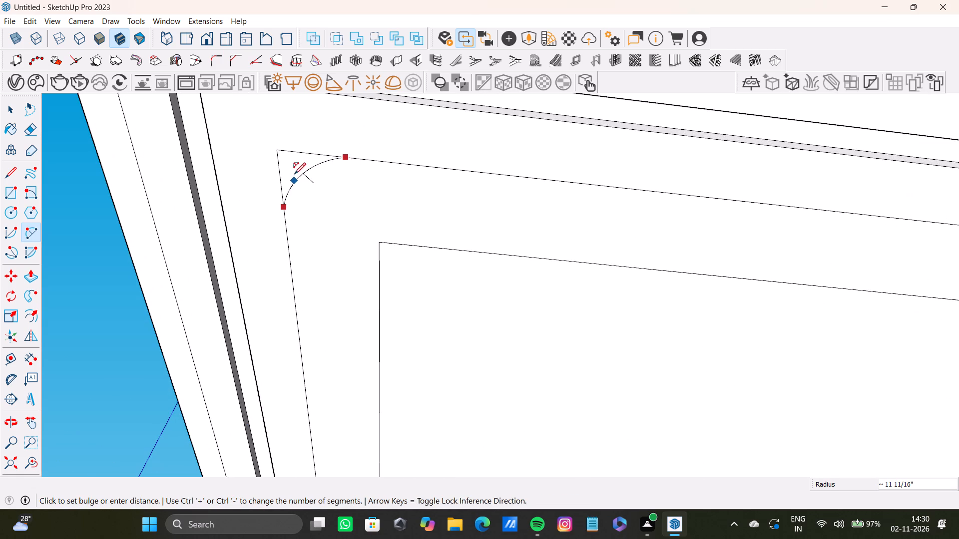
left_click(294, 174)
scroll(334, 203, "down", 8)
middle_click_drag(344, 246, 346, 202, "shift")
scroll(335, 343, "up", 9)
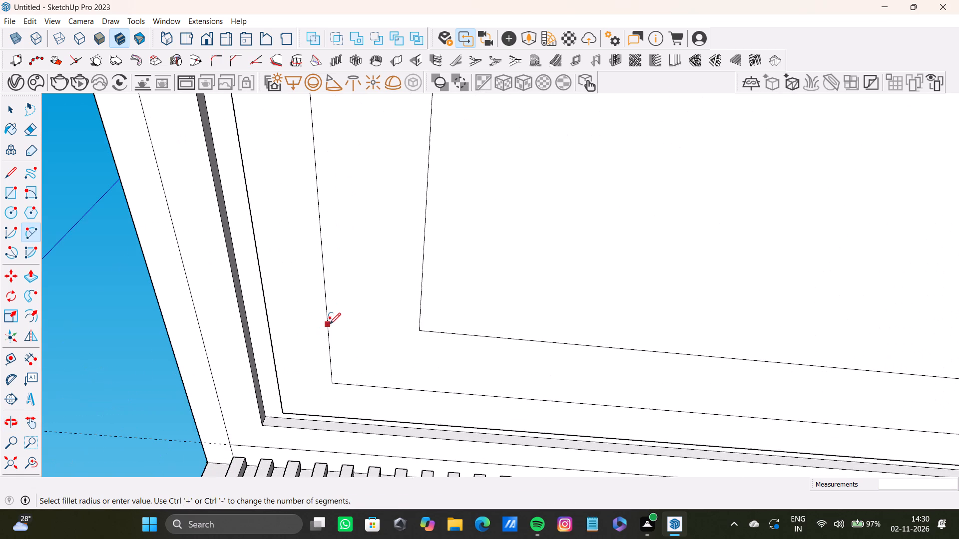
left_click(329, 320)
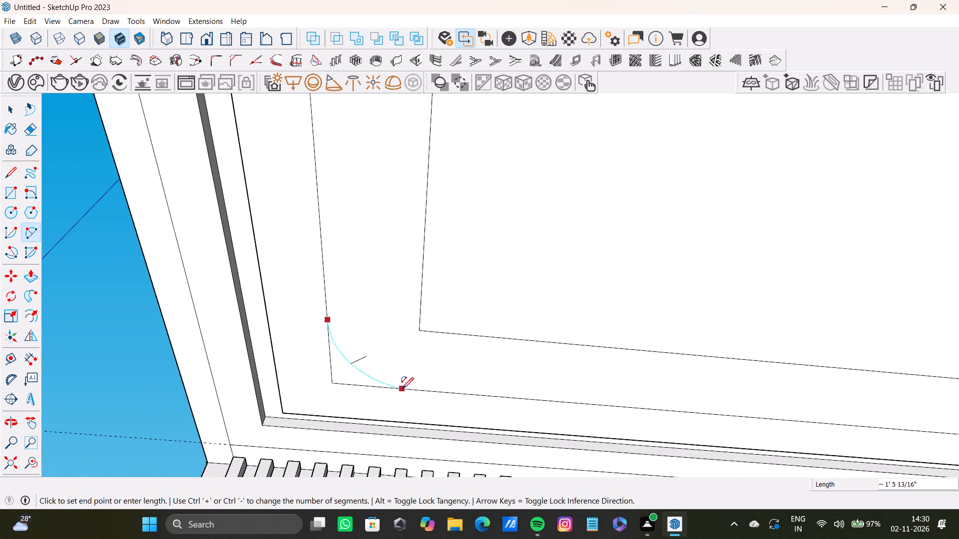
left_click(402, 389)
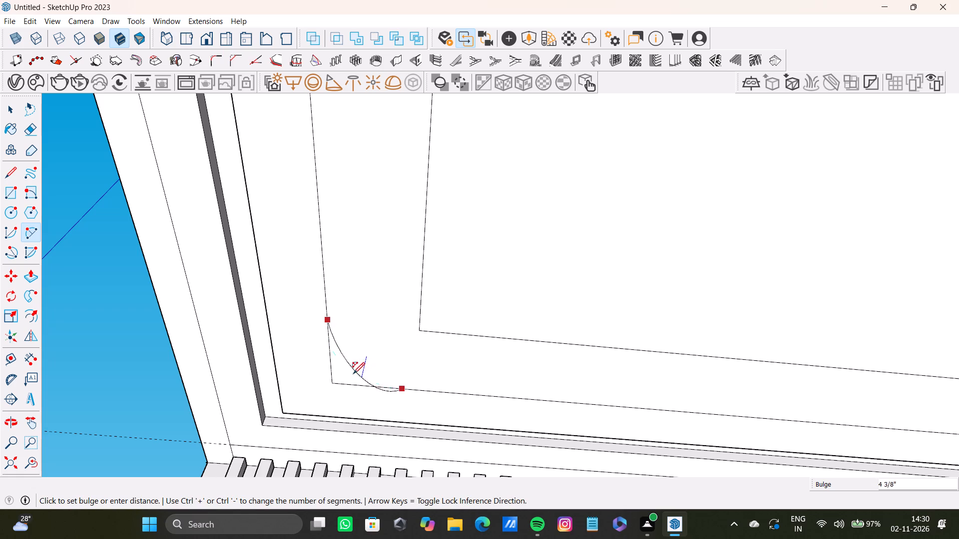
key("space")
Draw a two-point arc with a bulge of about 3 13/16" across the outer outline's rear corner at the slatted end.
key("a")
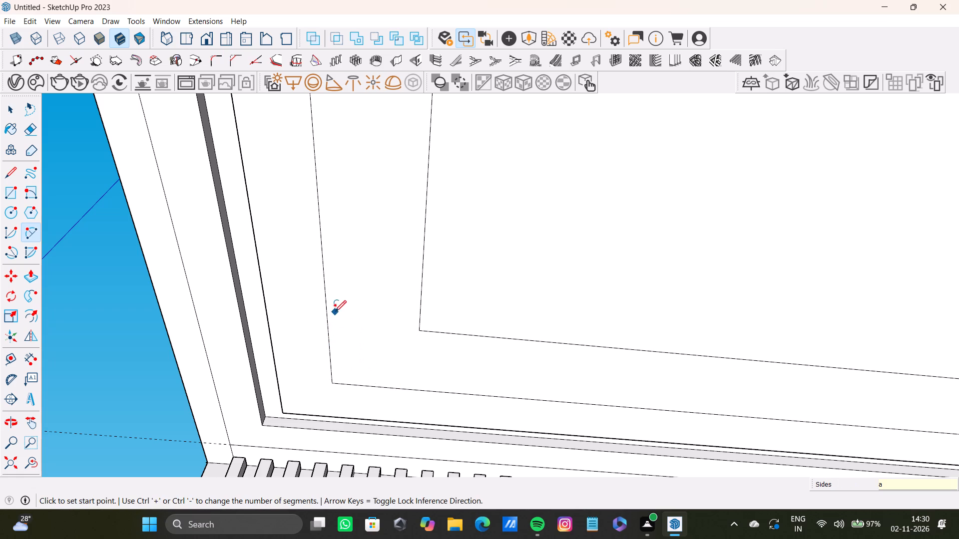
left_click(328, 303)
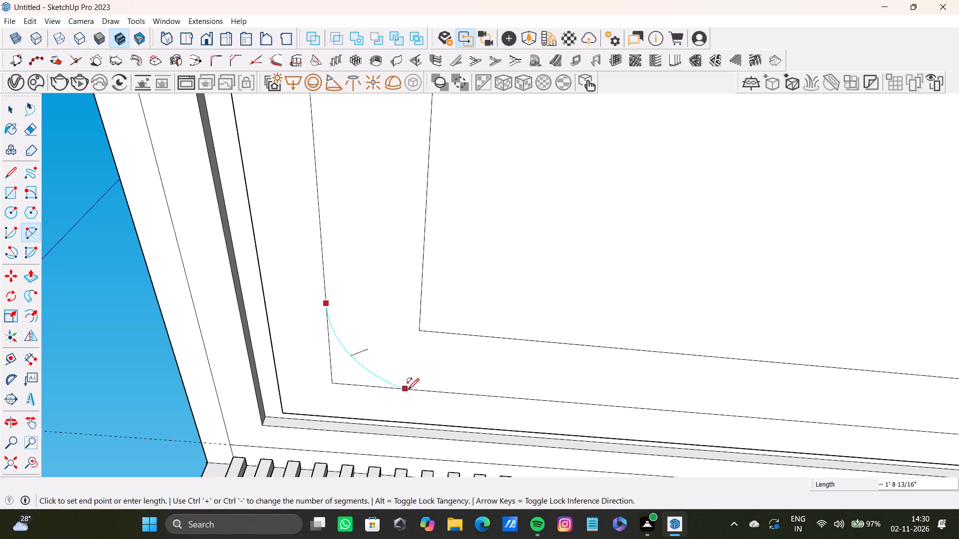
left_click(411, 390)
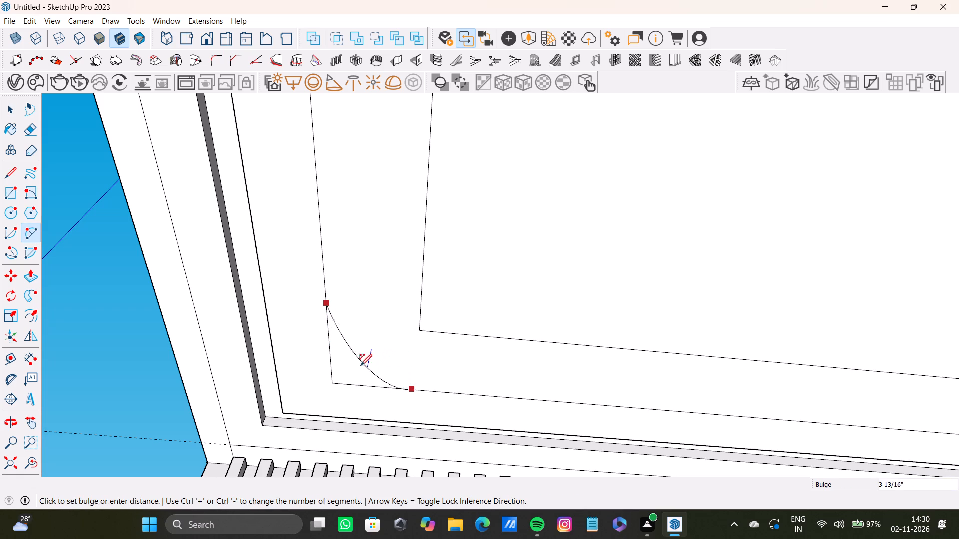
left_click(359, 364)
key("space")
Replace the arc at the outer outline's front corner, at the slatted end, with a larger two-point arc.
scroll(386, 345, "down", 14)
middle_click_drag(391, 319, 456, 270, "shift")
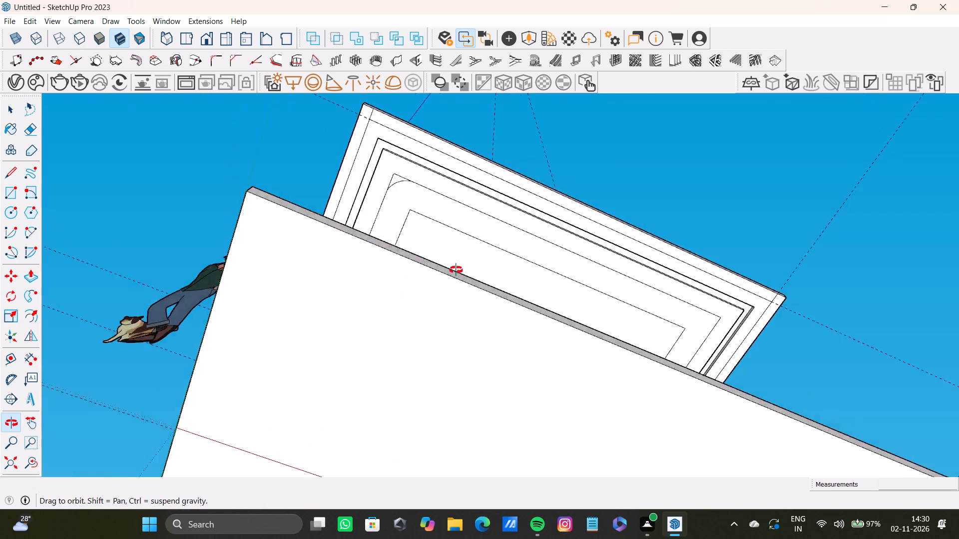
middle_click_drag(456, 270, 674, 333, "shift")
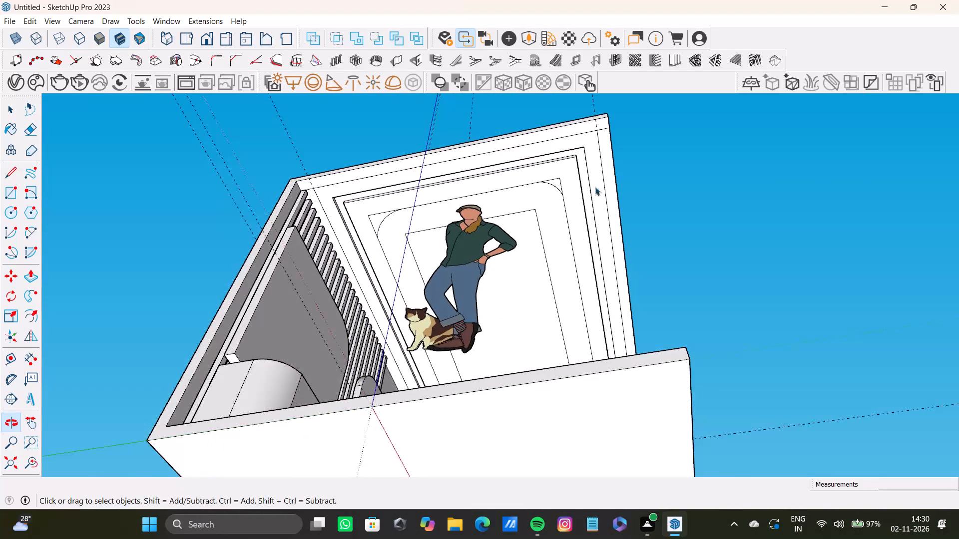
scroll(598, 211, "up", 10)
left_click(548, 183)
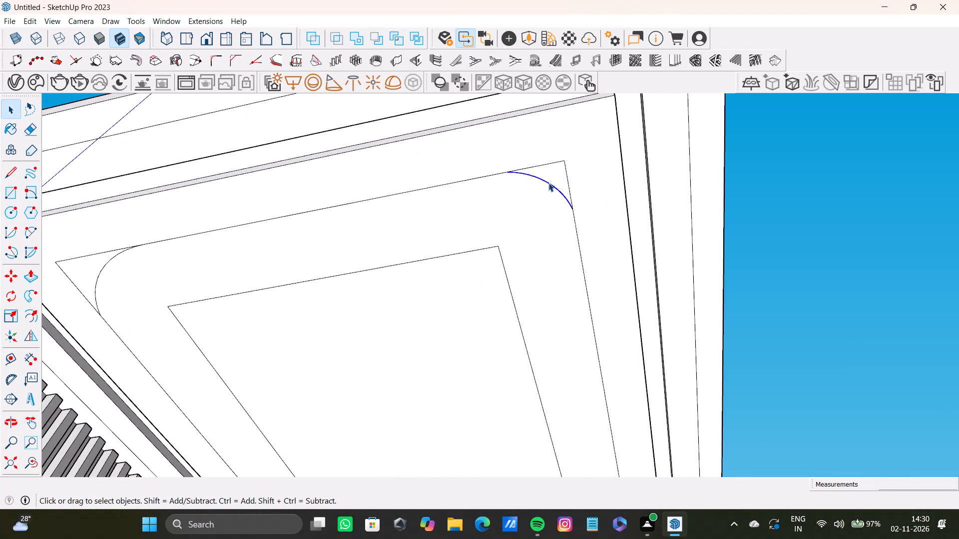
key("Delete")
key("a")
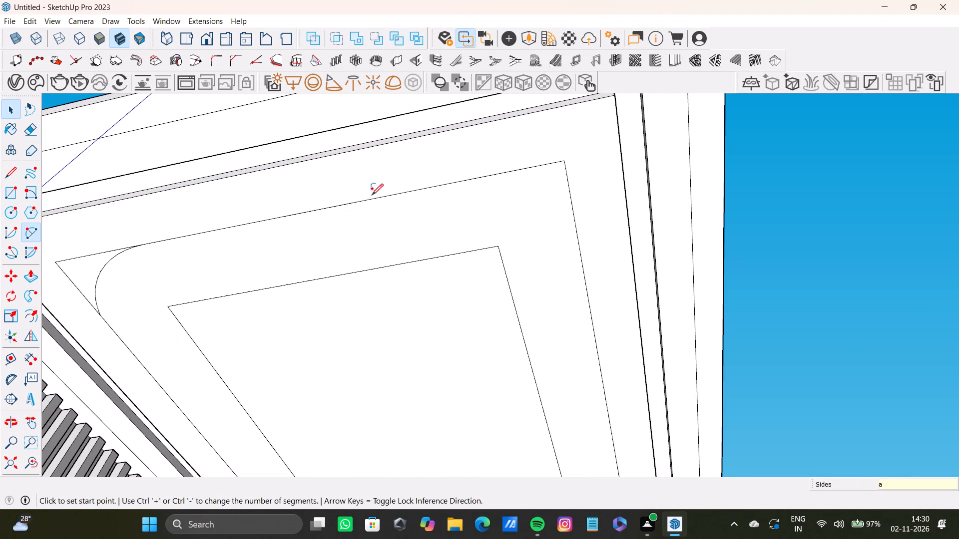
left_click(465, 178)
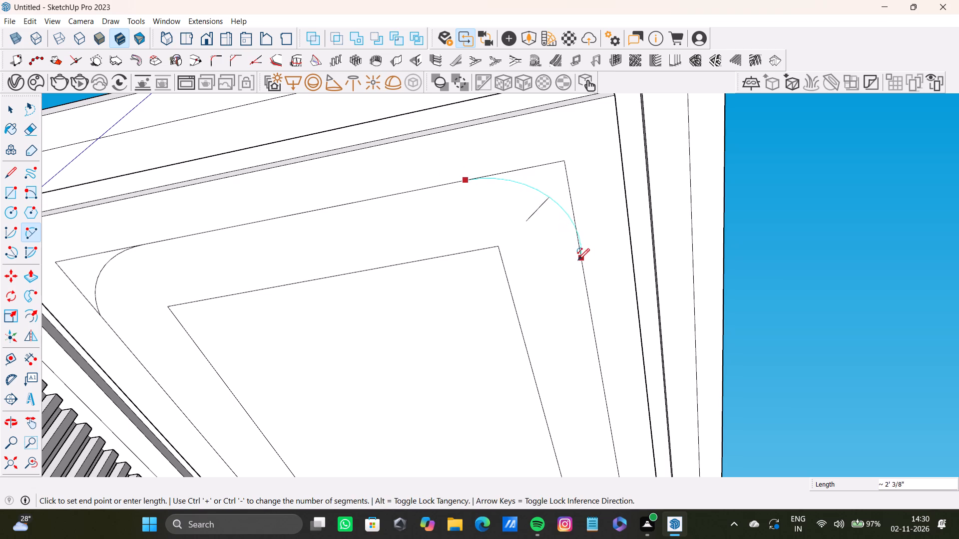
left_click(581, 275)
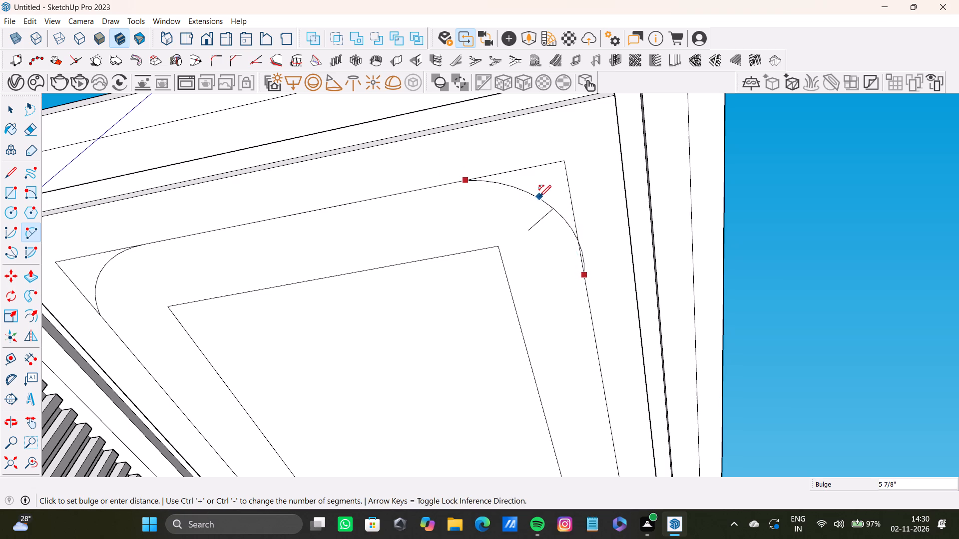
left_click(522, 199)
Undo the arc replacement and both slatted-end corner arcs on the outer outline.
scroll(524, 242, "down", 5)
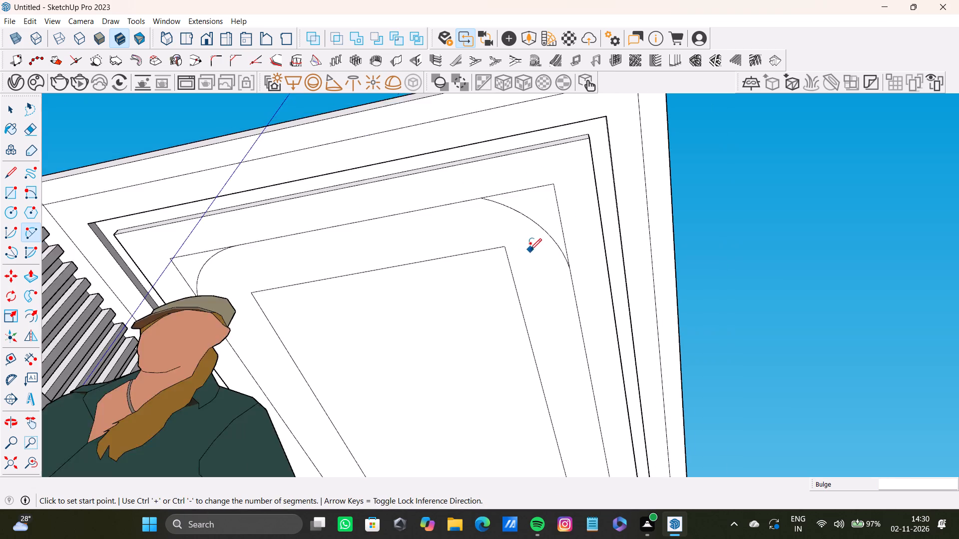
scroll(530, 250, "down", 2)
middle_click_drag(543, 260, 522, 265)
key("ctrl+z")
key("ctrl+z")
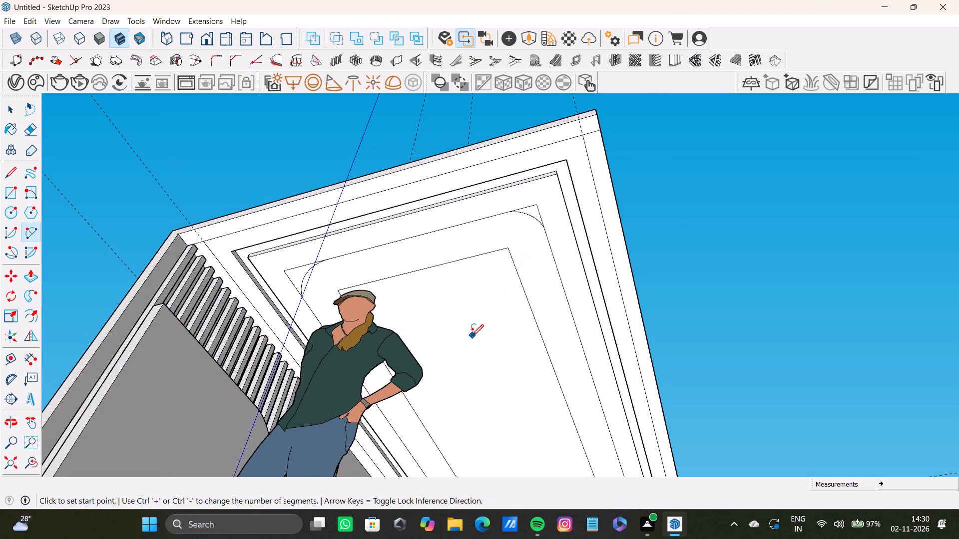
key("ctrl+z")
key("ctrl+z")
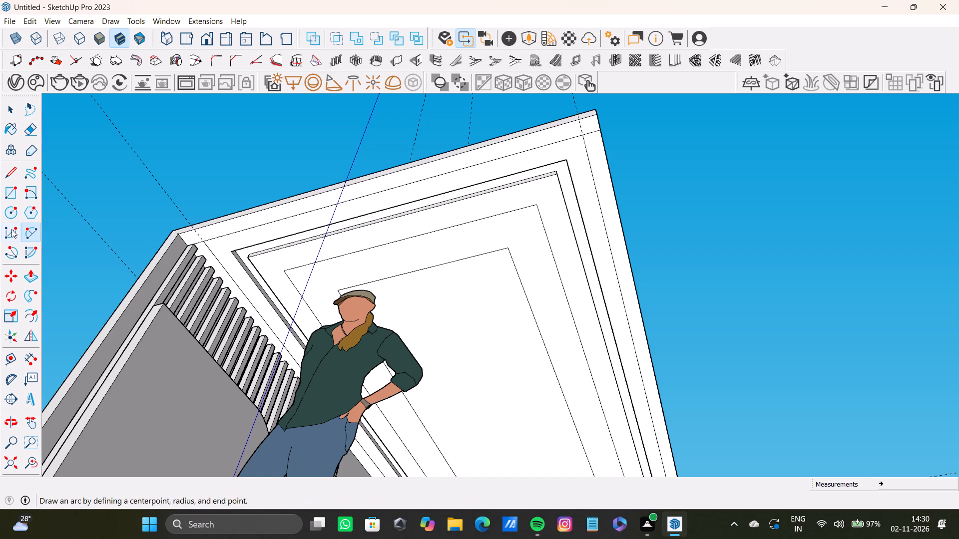
Draw a small two-point arc about 6 7/16" across the outer outline's rear corner at the slatted end.
left_click(31, 234)
scroll(296, 291, "up", 15)
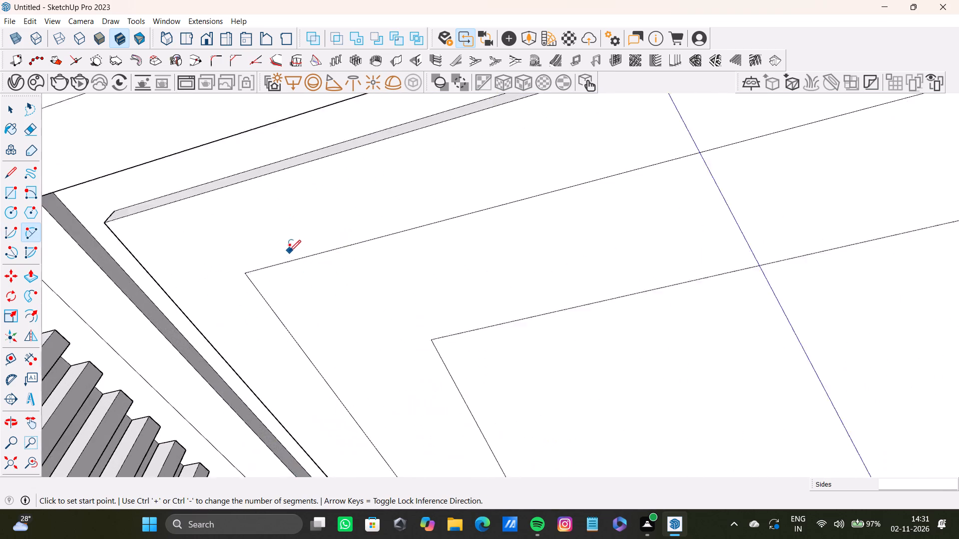
scroll(289, 252, "up", 1)
left_click(288, 265)
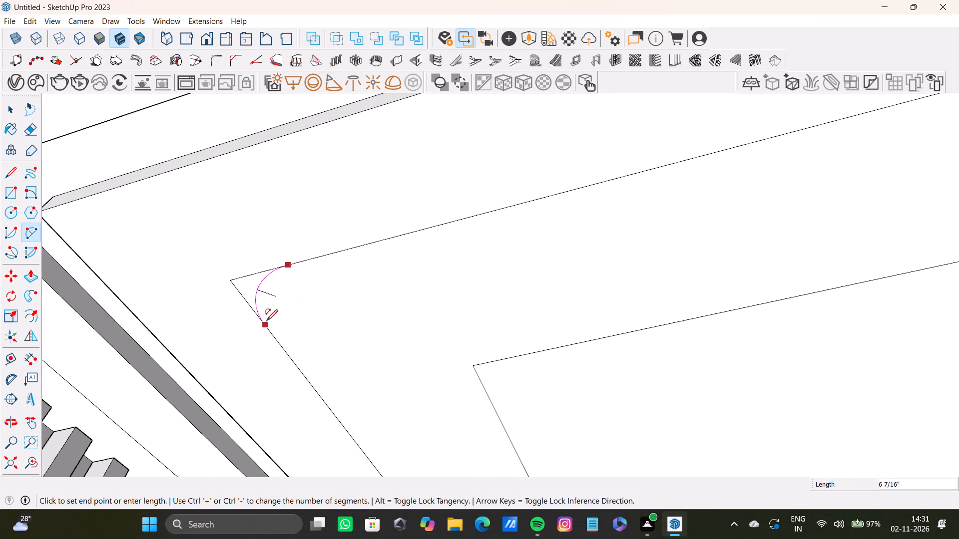
left_click(265, 322)
left_click(259, 285)
scroll(381, 316, "down", 9)
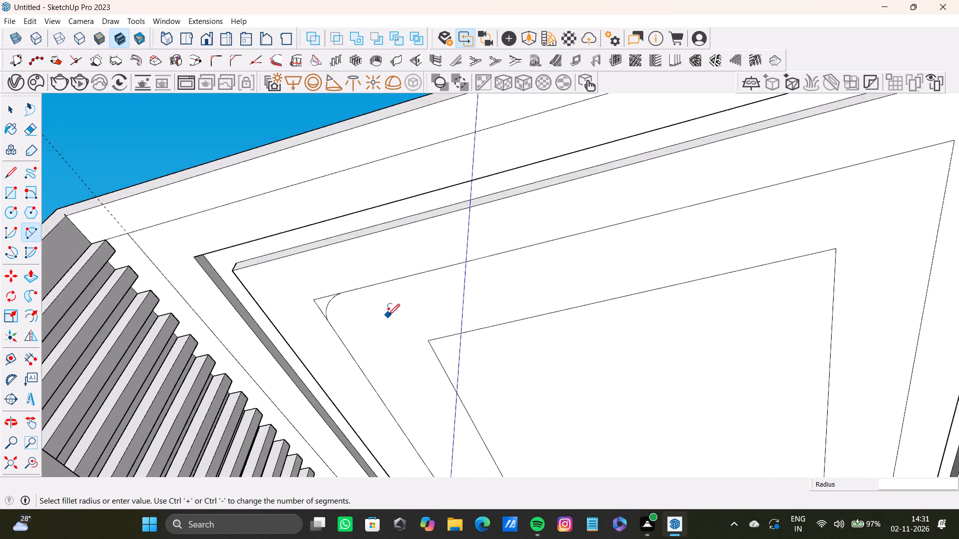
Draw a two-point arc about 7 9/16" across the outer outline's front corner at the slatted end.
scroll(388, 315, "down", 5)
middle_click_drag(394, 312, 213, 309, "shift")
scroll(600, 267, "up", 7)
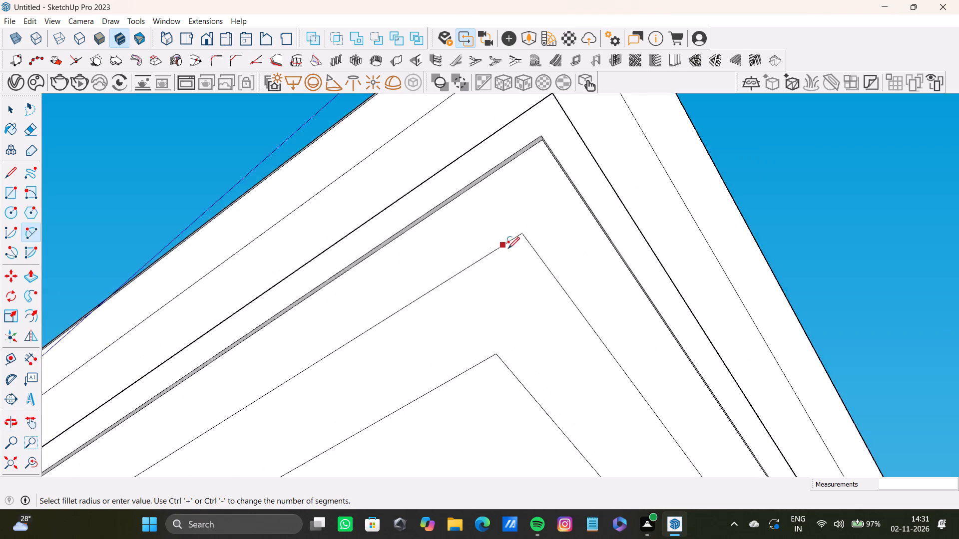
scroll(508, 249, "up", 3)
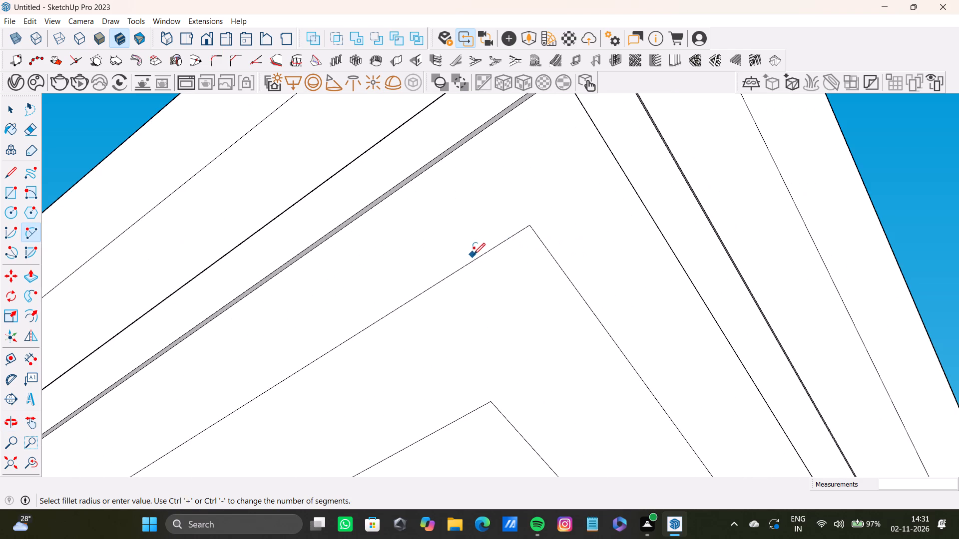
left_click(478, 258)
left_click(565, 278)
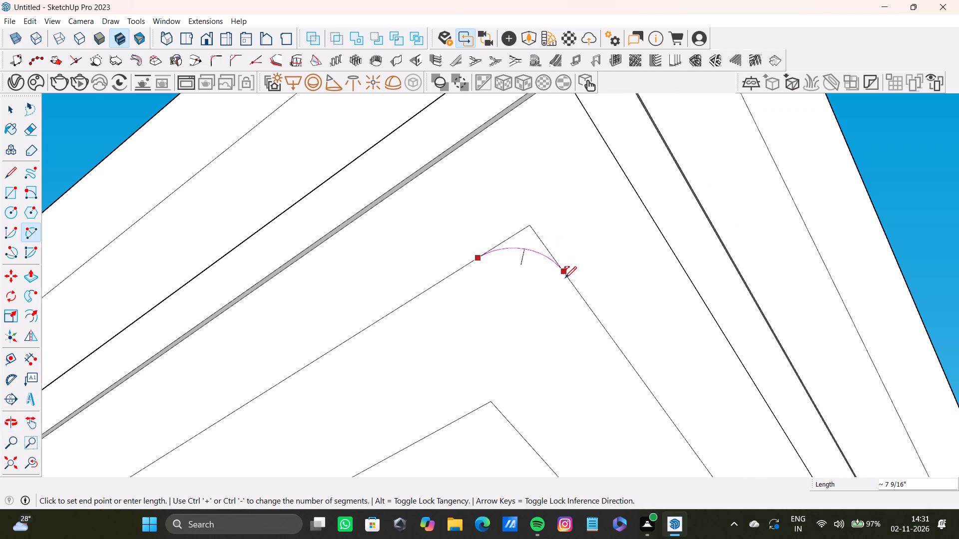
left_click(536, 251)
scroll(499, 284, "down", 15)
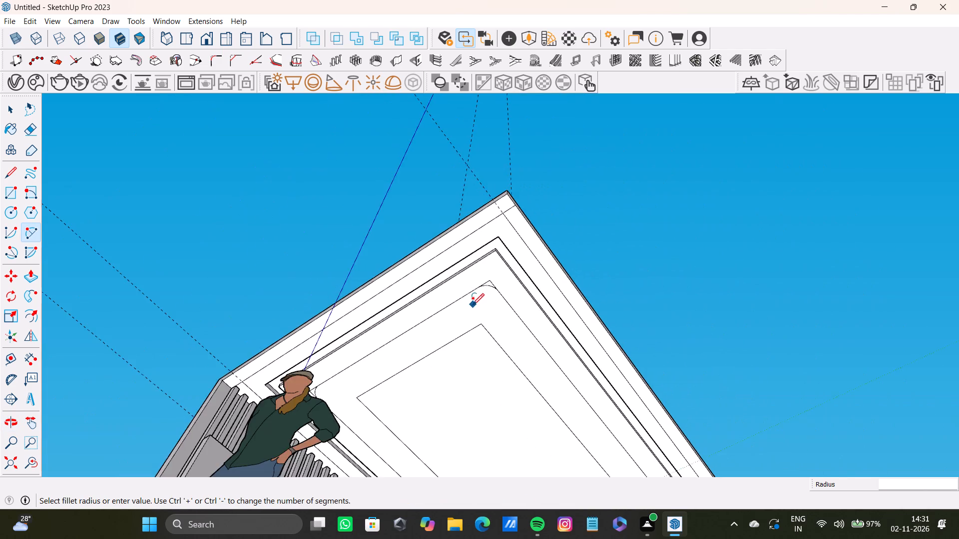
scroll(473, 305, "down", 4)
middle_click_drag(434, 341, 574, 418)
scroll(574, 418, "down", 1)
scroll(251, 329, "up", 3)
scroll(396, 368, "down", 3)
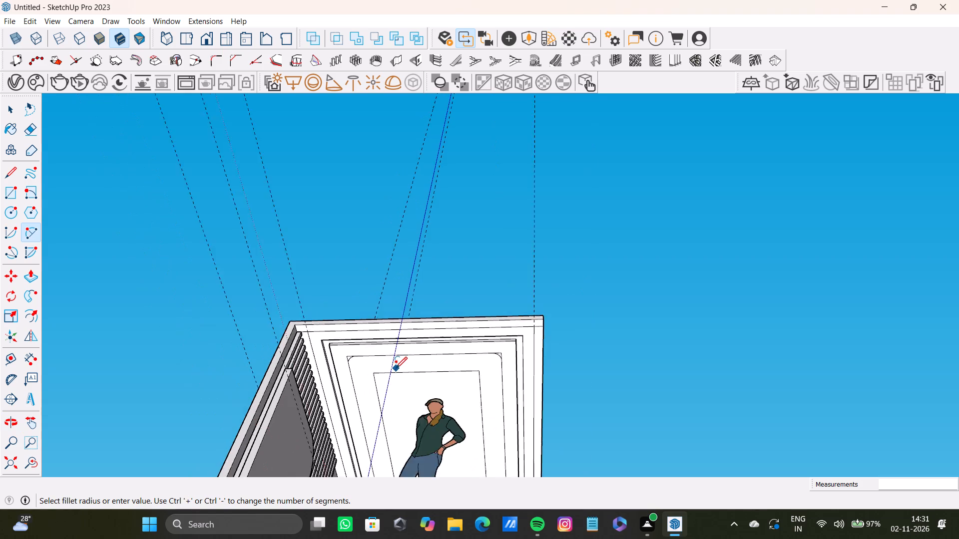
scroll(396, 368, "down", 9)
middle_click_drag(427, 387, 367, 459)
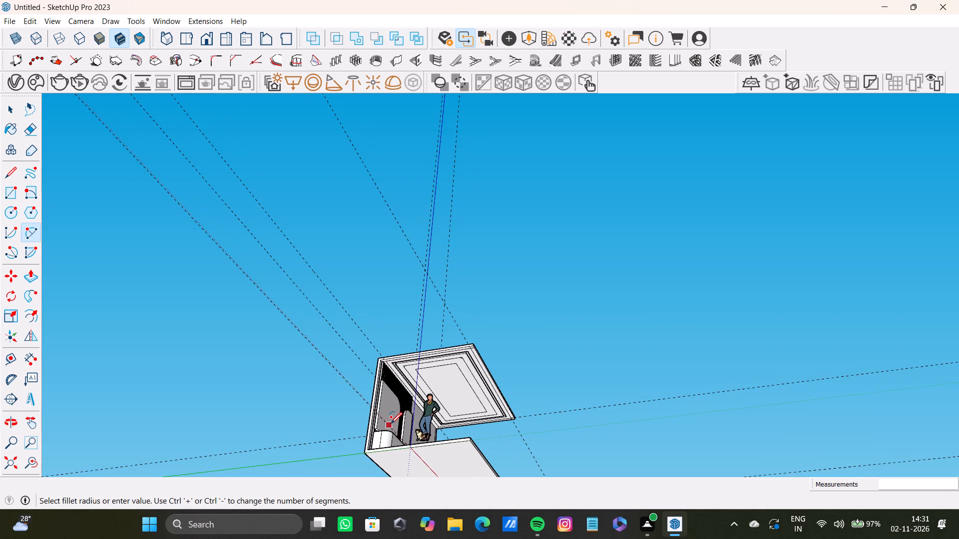
Undo both slatted-end corner arcs and the outer outline on the canopy underside.
scroll(386, 376, "up", 6)
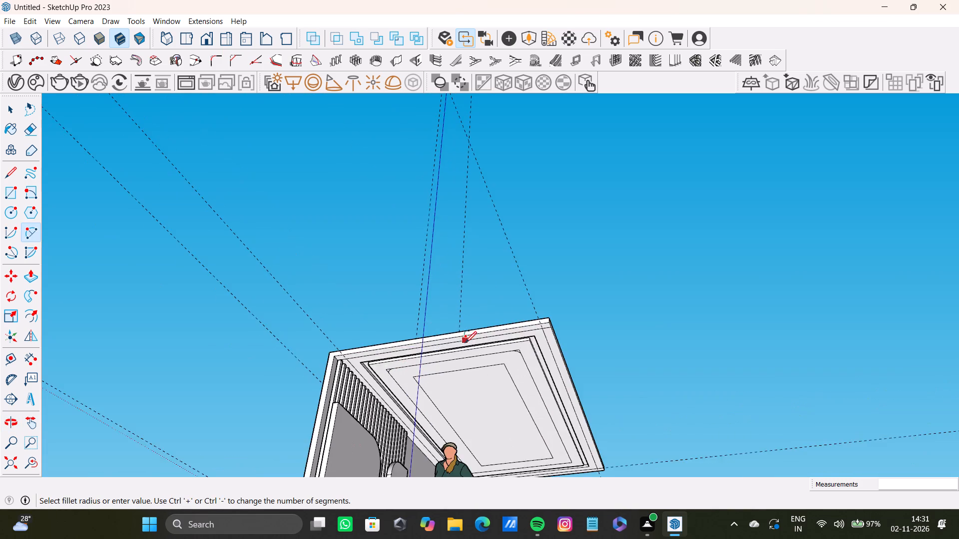
scroll(465, 343, "up", 9)
key("ctrl+z")
key("ctrl+z")
key("ctrl+z")
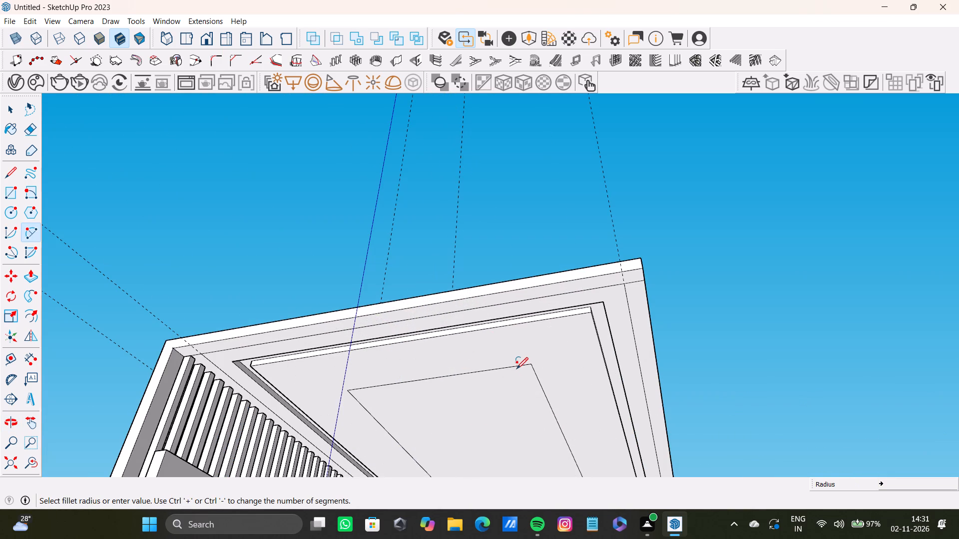
Examine the canopy underside and its central outline from below at several angles.
scroll(449, 376, "down", 8)
middle_click_drag(416, 366, 269, 378)
middle_click(265, 378)
scroll(538, 401, "up", 4)
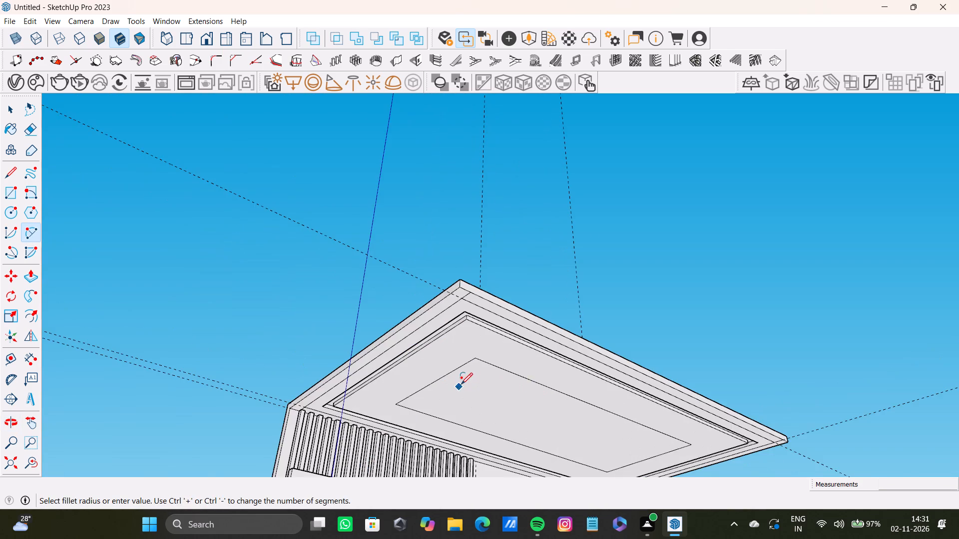
scroll(462, 384, "up", 7)
scroll(449, 369, "down", 7)
middle_click_drag(449, 367, 455, 235, "shift")
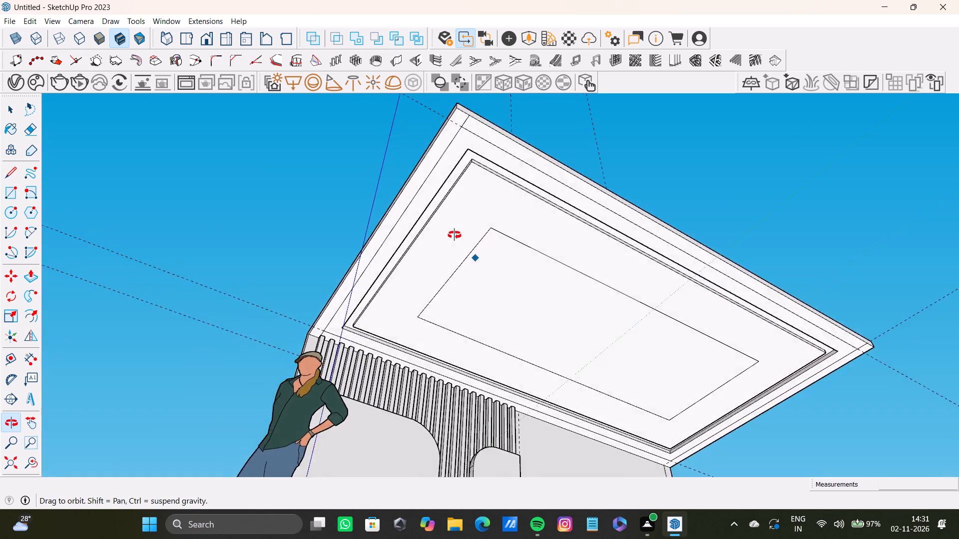
middle_click_drag(455, 235, 490, 274, "shift")
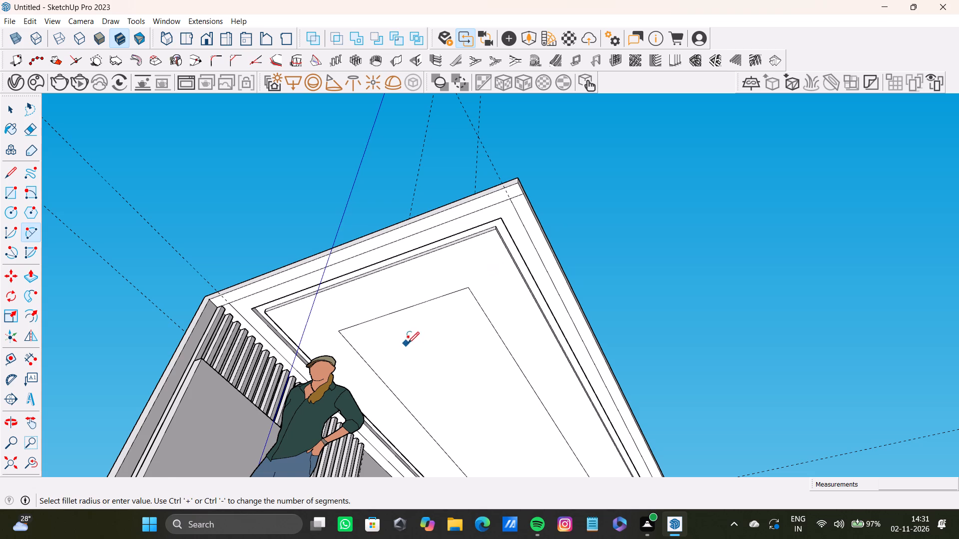
scroll(408, 343, "down", 13)
middle_click_drag(408, 359, 390, 350)
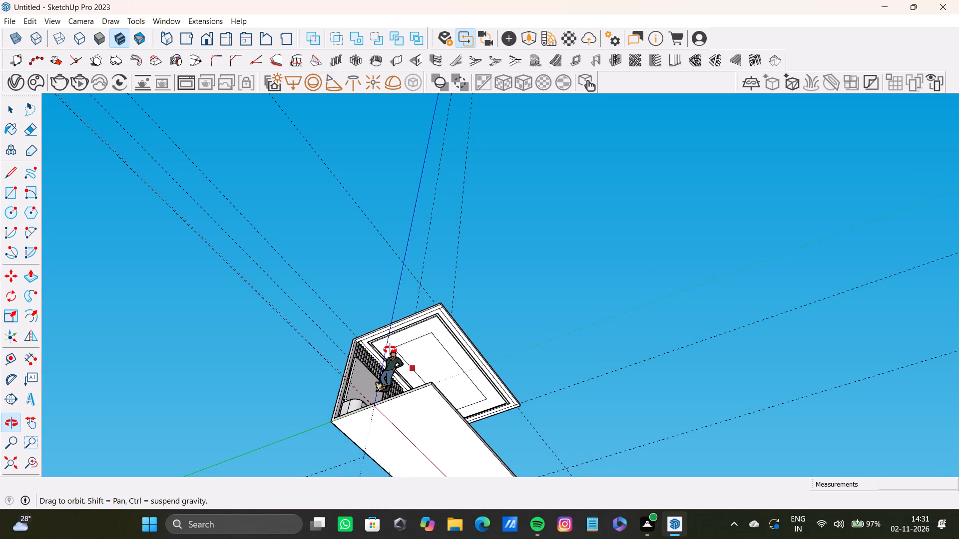
middle_click_drag(390, 350, 356, 320)
scroll(394, 296, "down", 1, "shift")
scroll(421, 310, "up", 8)
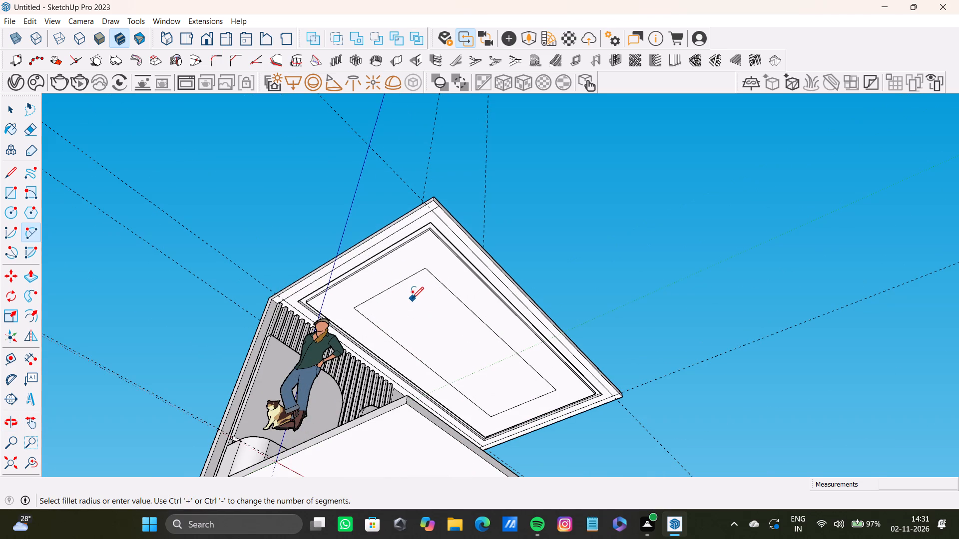
scroll(365, 292, "up", 8)
scroll(369, 285, "down", 2)
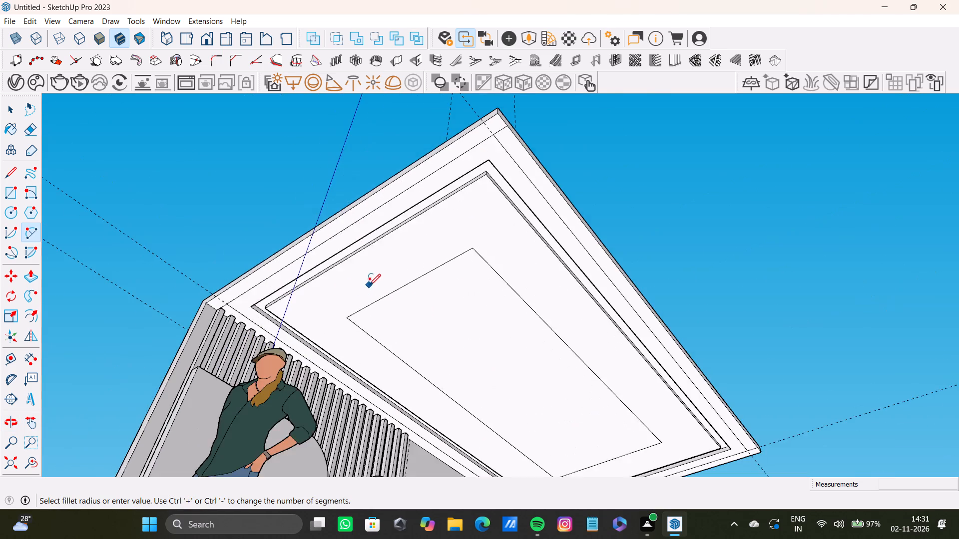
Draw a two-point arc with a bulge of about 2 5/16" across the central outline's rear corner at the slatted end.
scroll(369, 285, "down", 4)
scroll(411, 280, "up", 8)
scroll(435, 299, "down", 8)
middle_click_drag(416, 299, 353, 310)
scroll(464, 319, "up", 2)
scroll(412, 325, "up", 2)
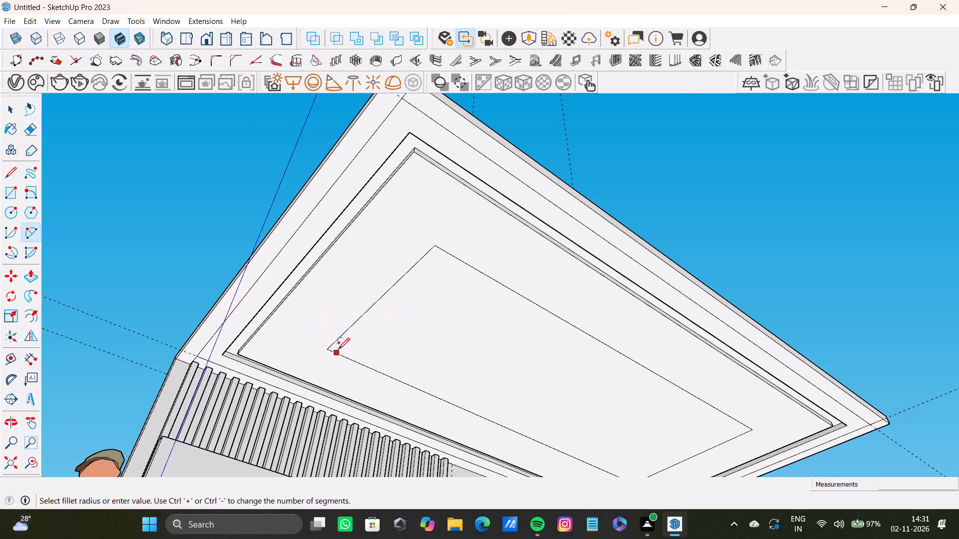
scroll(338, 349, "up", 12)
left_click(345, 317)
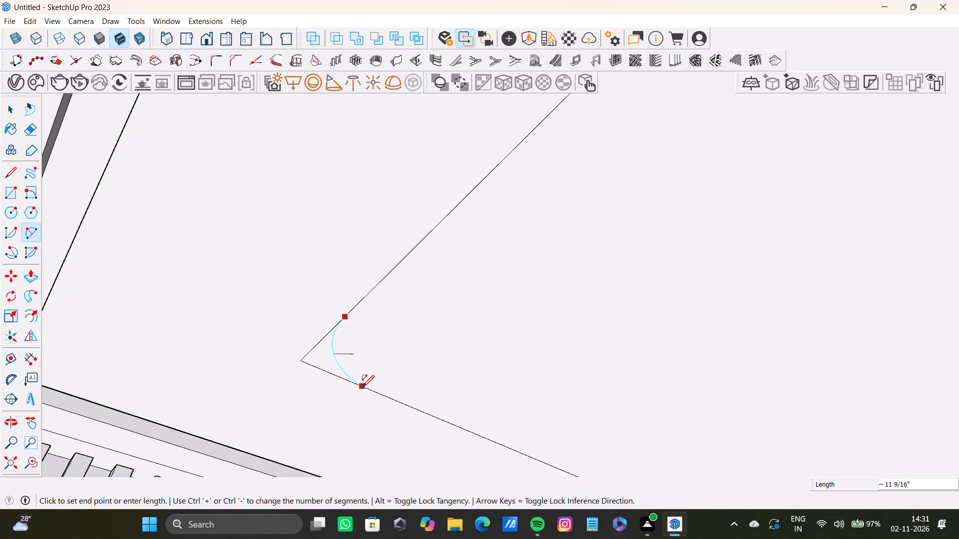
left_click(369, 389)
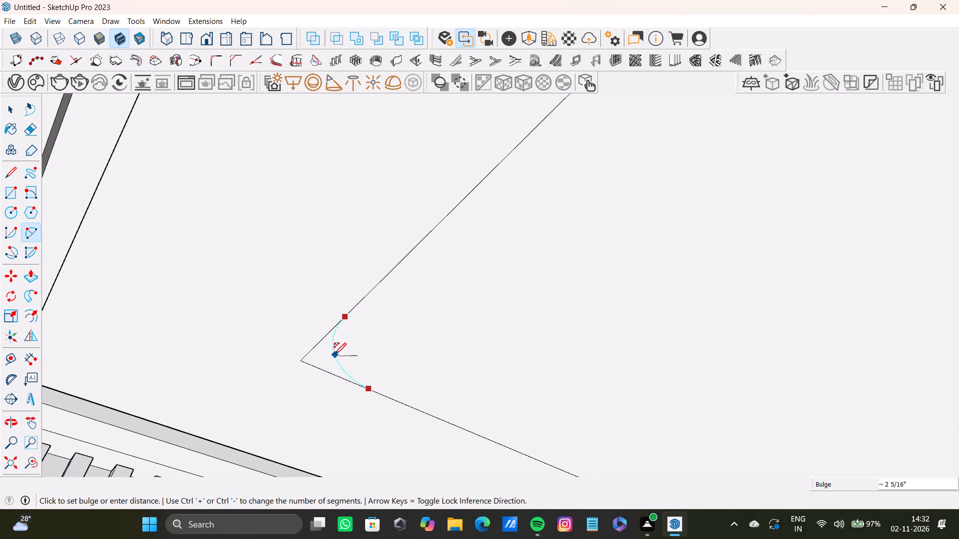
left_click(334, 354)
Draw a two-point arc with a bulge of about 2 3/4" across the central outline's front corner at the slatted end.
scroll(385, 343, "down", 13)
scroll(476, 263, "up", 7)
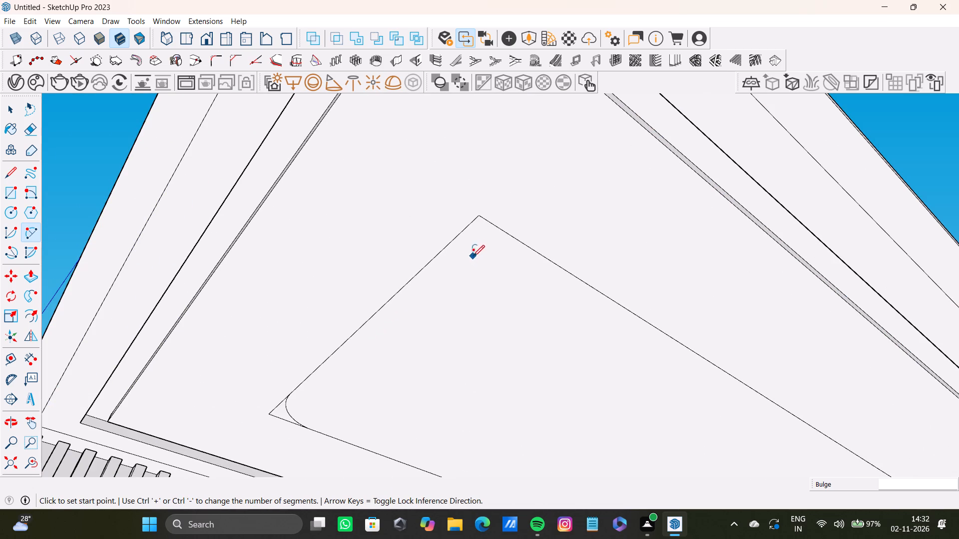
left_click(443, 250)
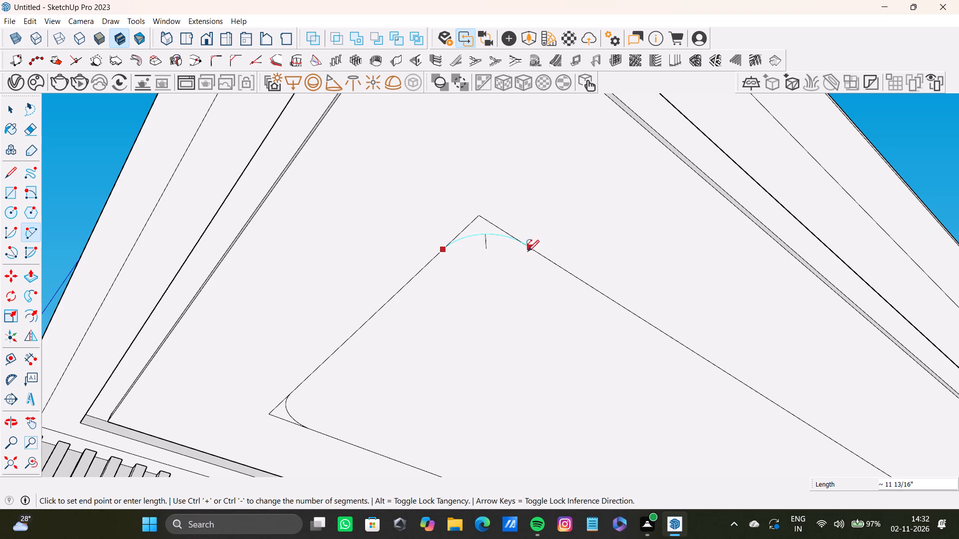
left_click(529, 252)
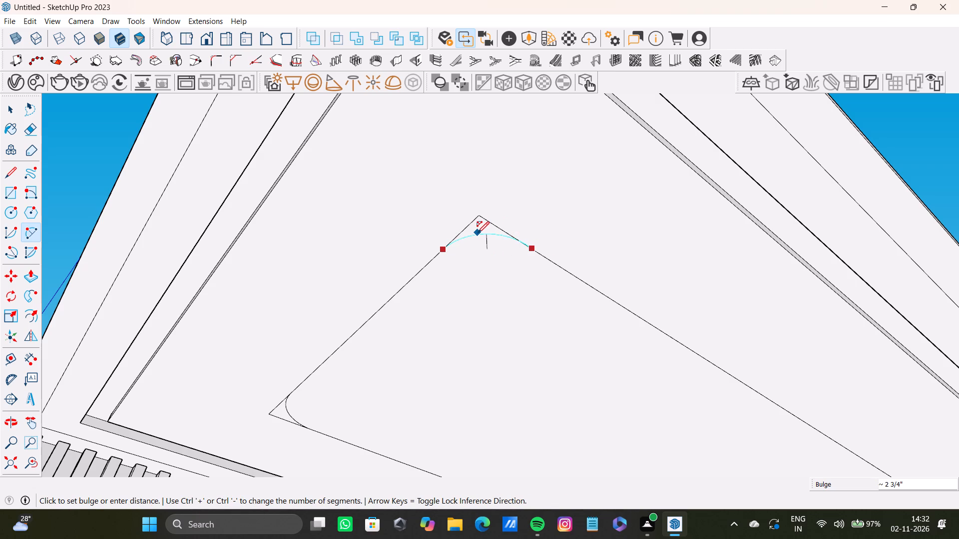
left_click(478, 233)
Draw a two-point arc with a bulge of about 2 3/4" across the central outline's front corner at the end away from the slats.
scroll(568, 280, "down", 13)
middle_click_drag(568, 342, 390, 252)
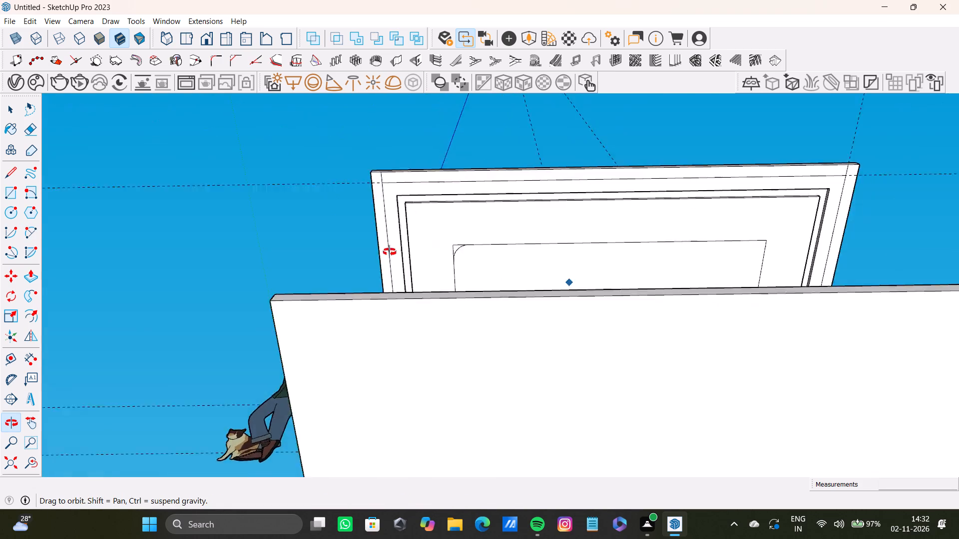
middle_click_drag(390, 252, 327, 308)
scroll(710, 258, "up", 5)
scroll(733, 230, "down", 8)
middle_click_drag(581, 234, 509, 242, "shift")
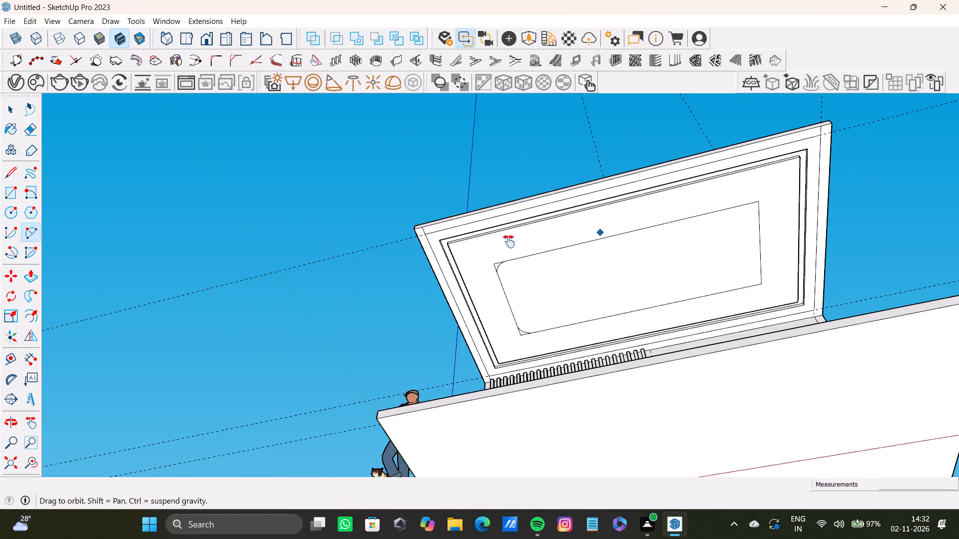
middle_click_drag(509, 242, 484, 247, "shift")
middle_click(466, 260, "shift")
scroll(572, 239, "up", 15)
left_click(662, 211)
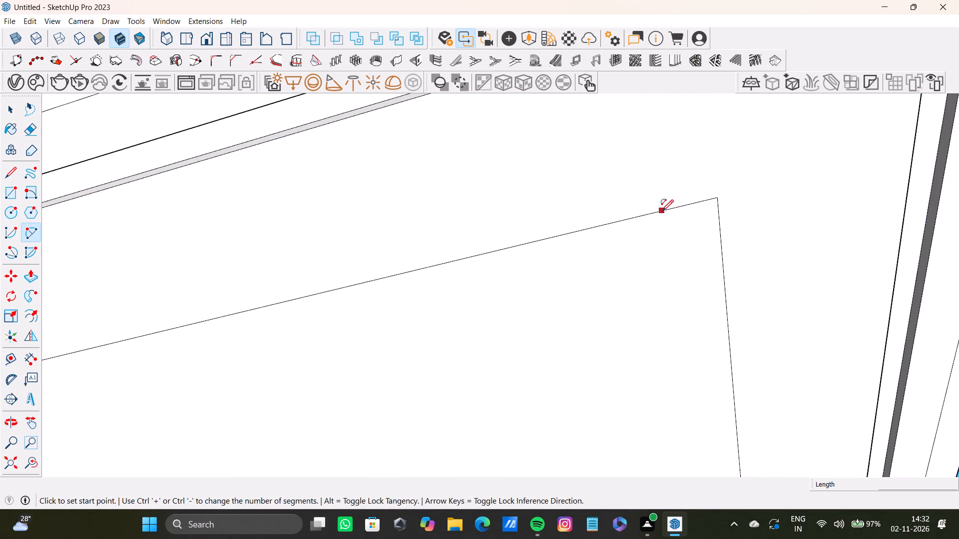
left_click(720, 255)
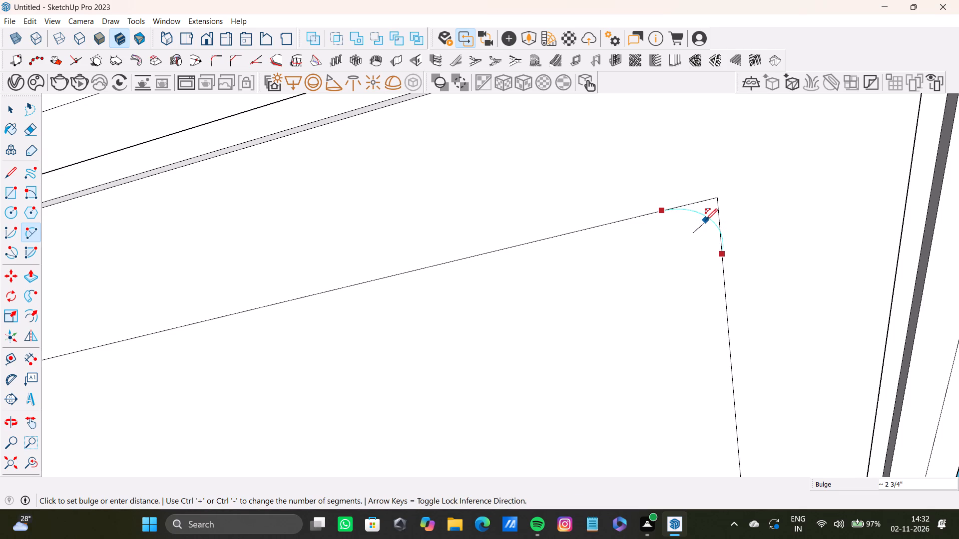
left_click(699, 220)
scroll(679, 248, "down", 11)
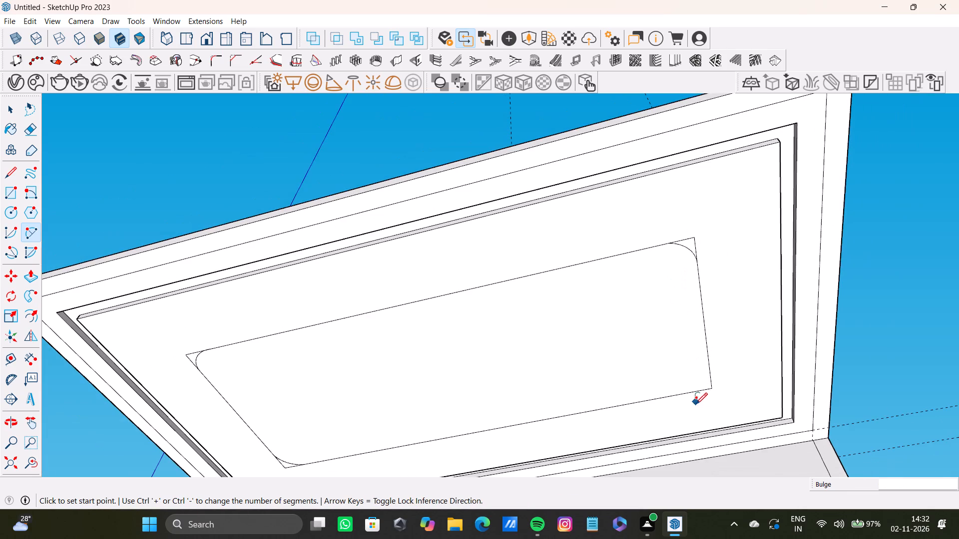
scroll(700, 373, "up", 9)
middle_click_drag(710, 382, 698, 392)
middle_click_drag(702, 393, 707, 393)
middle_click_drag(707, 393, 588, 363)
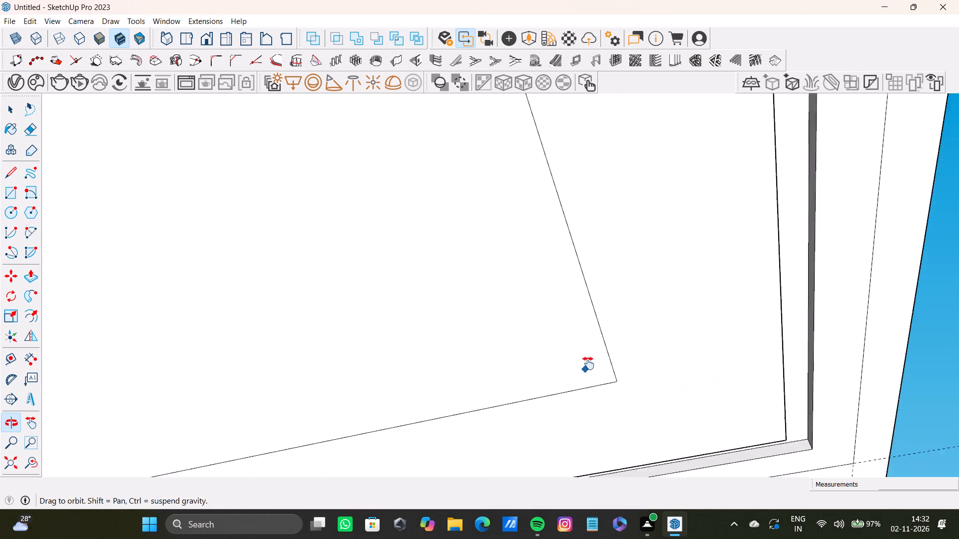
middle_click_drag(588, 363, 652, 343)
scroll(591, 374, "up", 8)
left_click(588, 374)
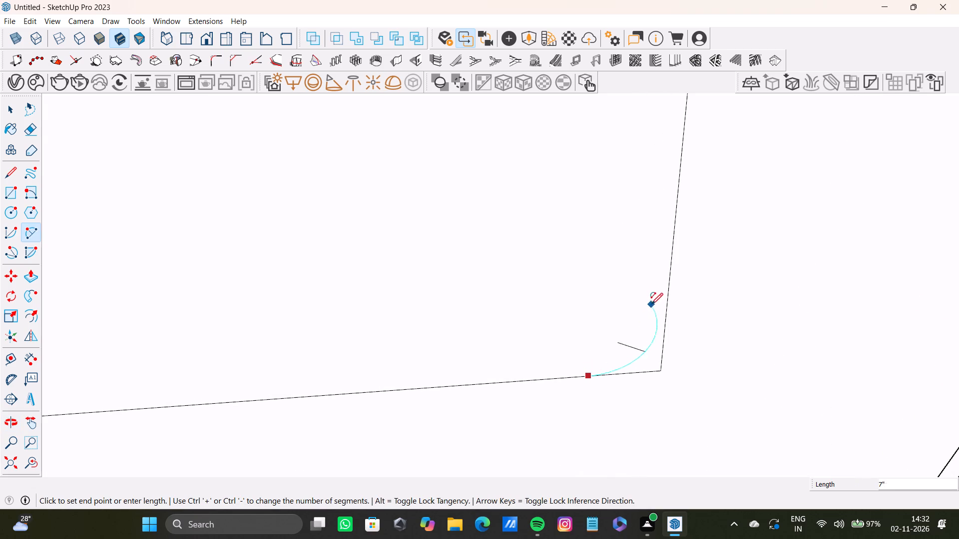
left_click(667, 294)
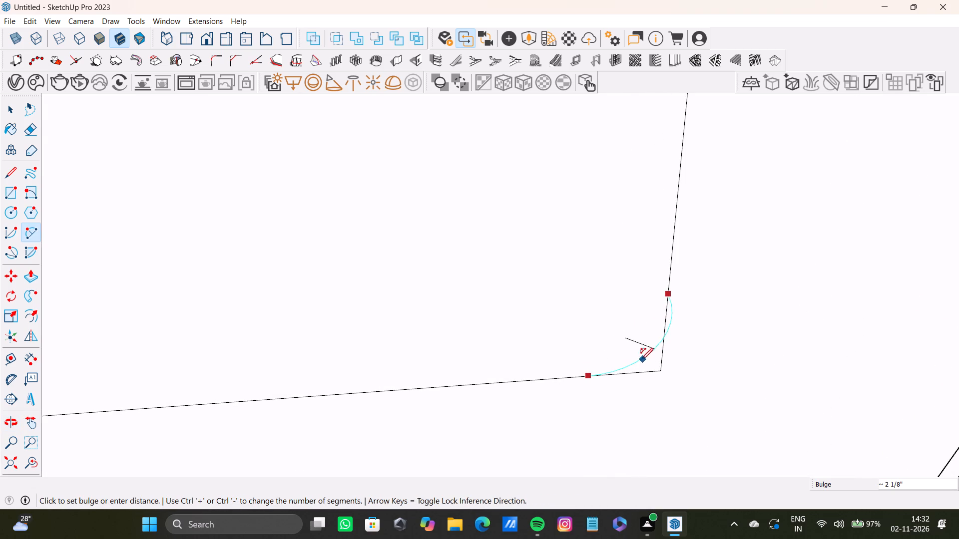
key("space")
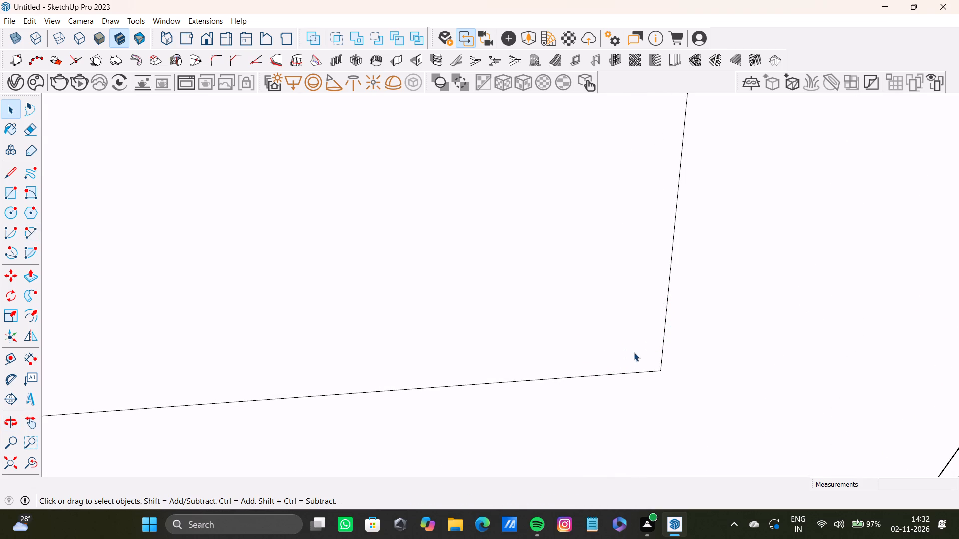
Undo the central outline's corner arcs, the outline itself and the recess of the border strip around the canopy underside.
scroll(497, 319, "down", 20)
scroll(497, 319, "down", 4)
scroll(13, 391, "down", 5, "shift")
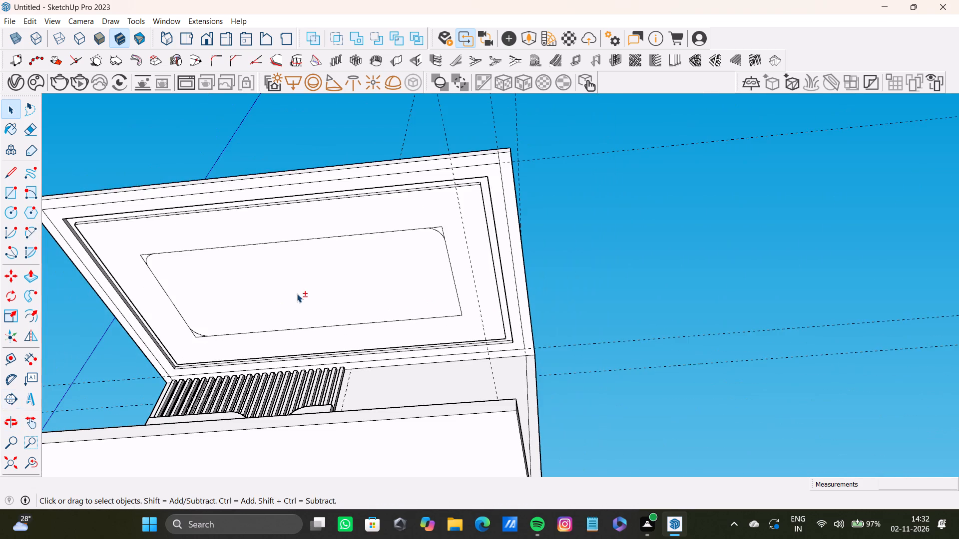
scroll(297, 293, "down", 4, "shift")
middle_click_drag(299, 291, 554, 315, "shift")
key("ctrl+z")
key("ctrl+z")
key("ctrl+z")
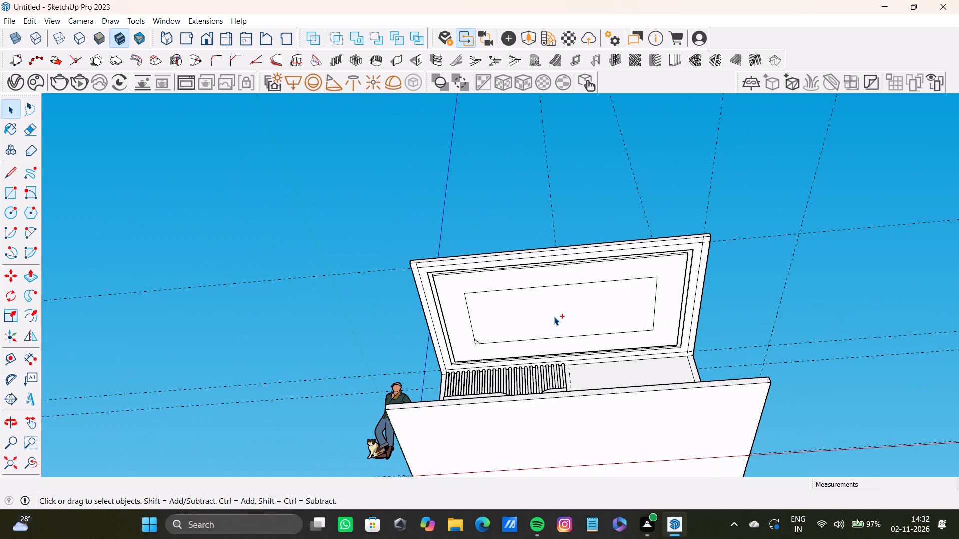
key("ctrl+z")
key("ctrl+z")
key("ctrl+z")
Push the narrow border strip on the canopy underside about 2 1/4" into the canopy.
scroll(450, 285, "up", 11)
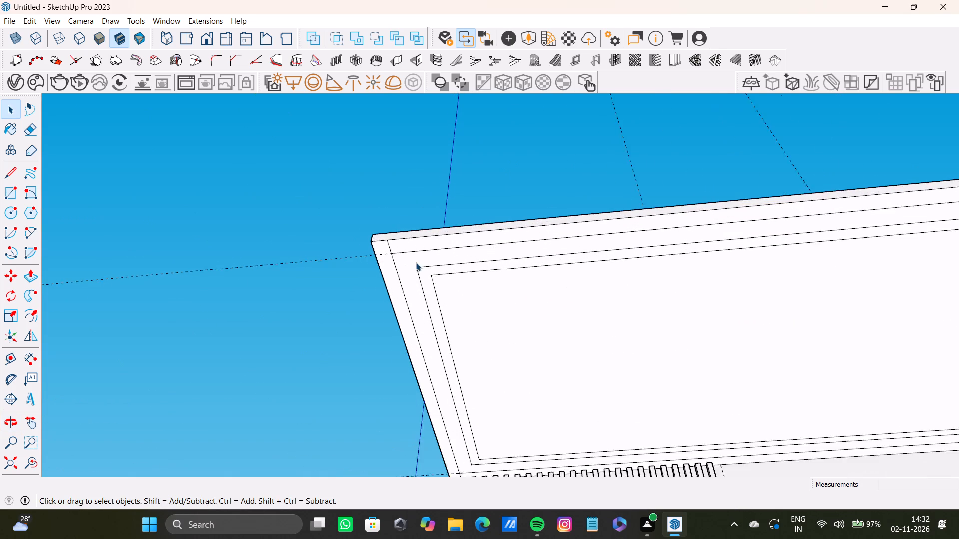
scroll(416, 262, "up", 3)
scroll(457, 292, "up", 5)
left_click(434, 275)
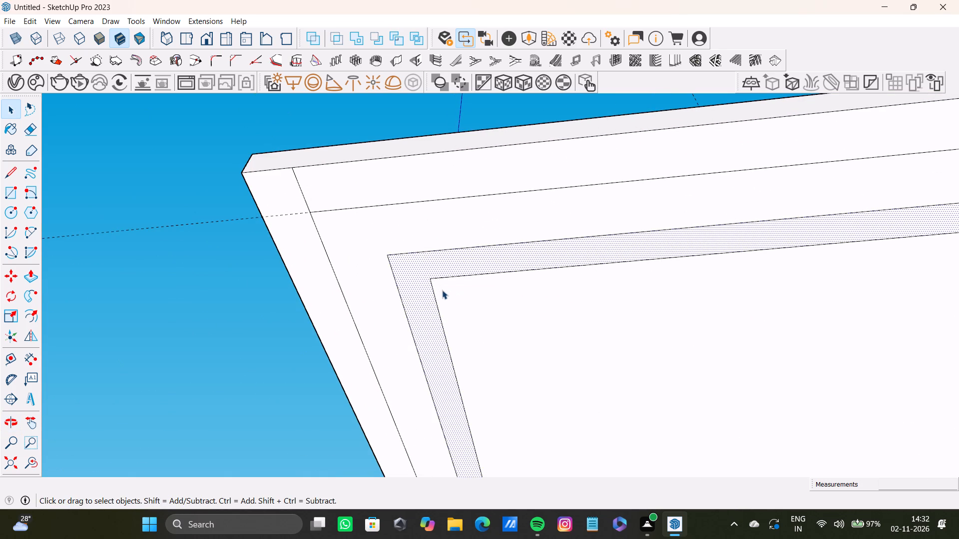
scroll(451, 294, "down", 4)
key("p")
left_click_drag(444, 276, 441, 267)
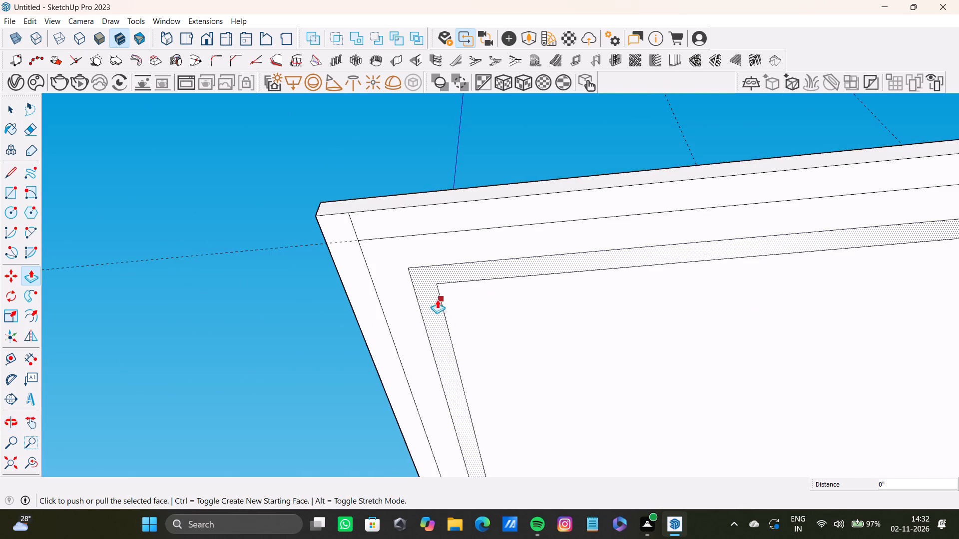
scroll(437, 299, "up", 6)
left_click_drag(427, 268, 425, 251)
scroll(425, 255, "down", 11, "shift")
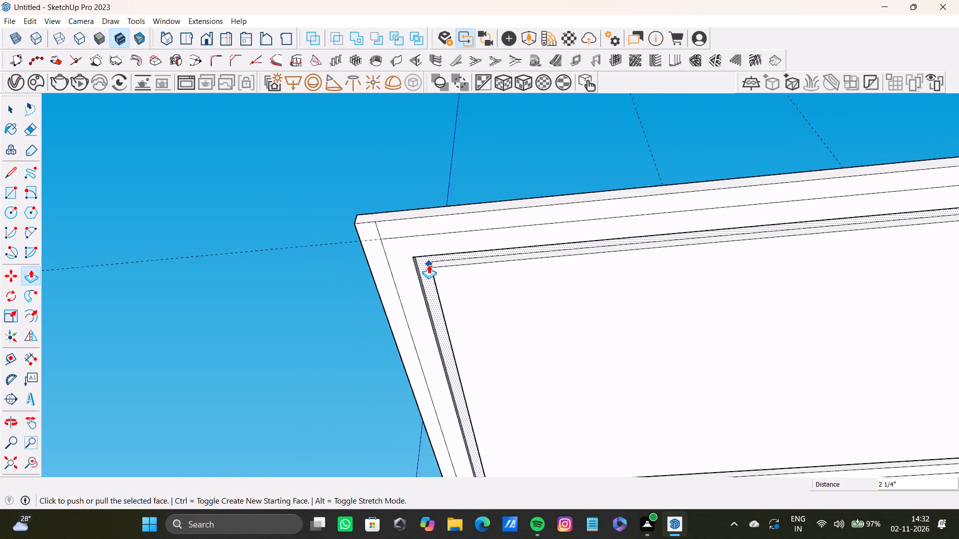
Undo the border strip's recess and the inset outlines on the canopy underside.
scroll(429, 265, "down", 3, "shift")
scroll(500, 279, "down", 5)
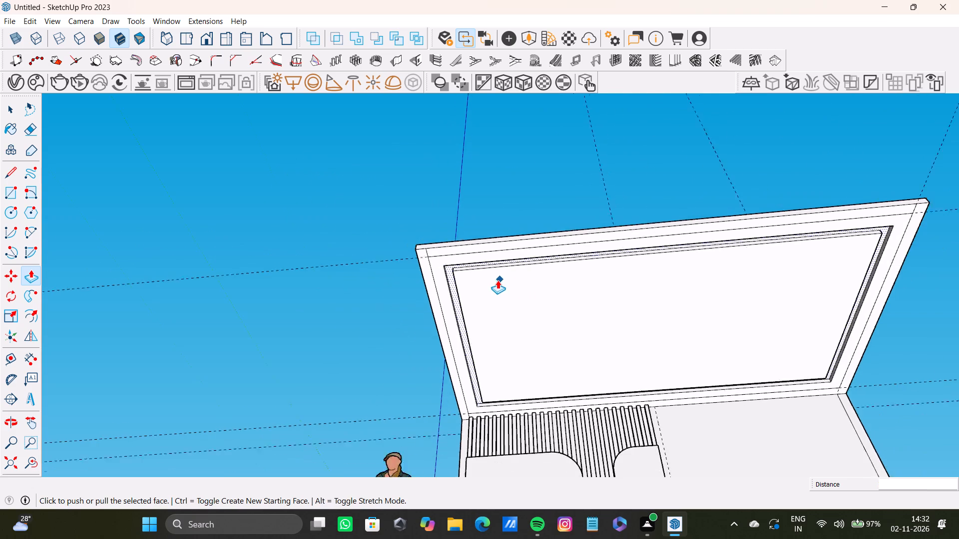
scroll(497, 280, "down", 1)
scroll(448, 272, "up", 8)
scroll(479, 265, "down", 8)
key("ctrl+z")
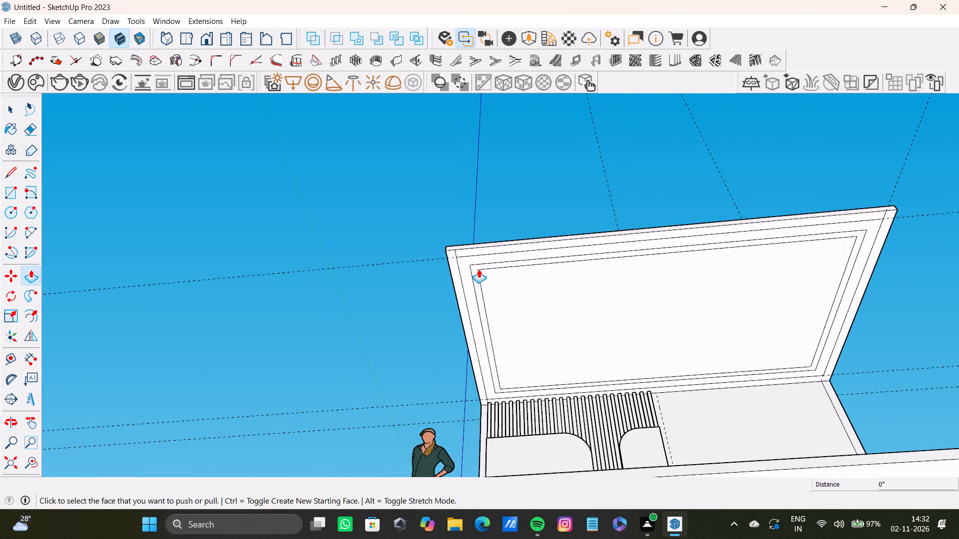
scroll(482, 269, "up", 12)
scroll(455, 245, "down", 3)
scroll(524, 264, "down", 10)
middle_click_drag(524, 264, 404, 254, "shift")
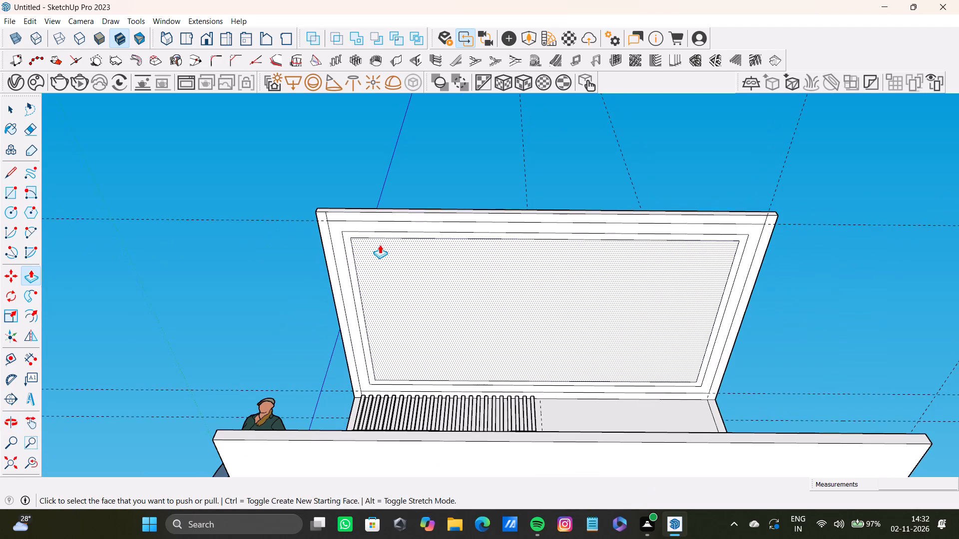
key("ctrl+z")
key("ctrl+z")
key("ctrl+z")
key("ctrl+z")
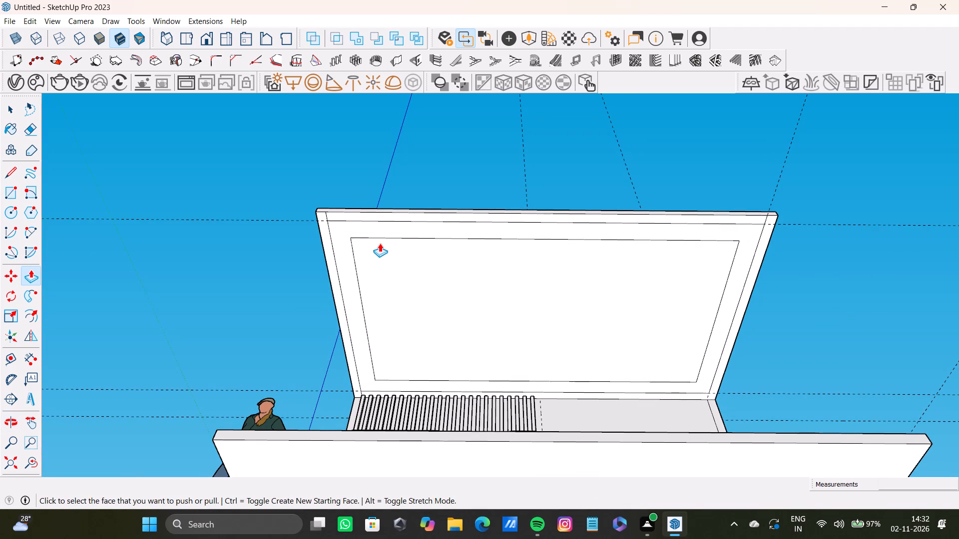
key("ctrl+z")
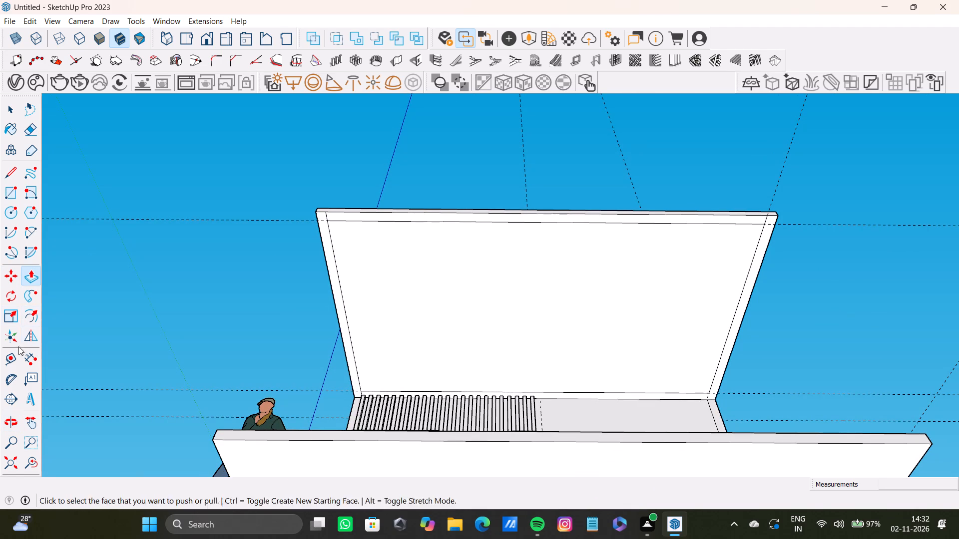
Offset the canopy underside's face inward, and offset the resulting inner face again, making two nested rectangular outlines.
left_click(34, 314)
left_click_drag(500, 301, 445, 322)
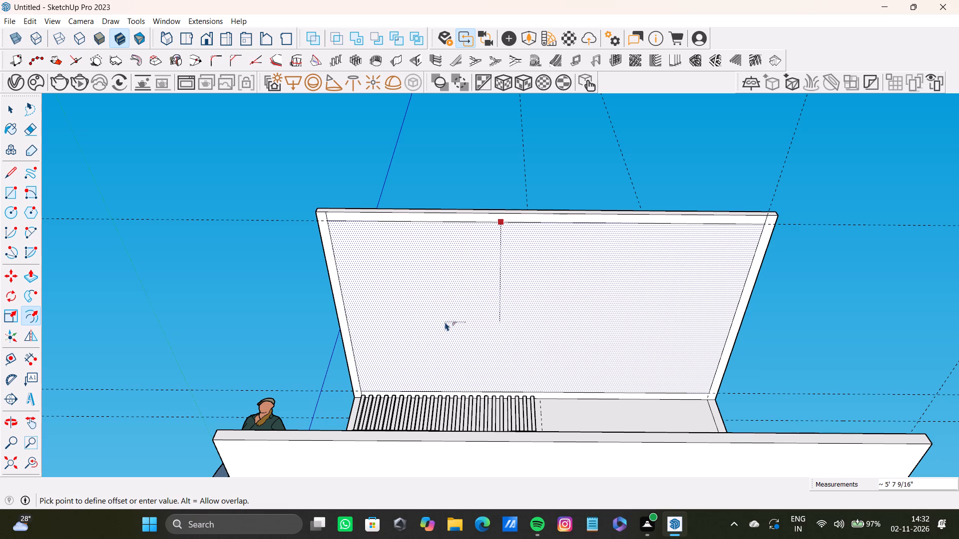
left_click_drag(445, 322, 433, 244)
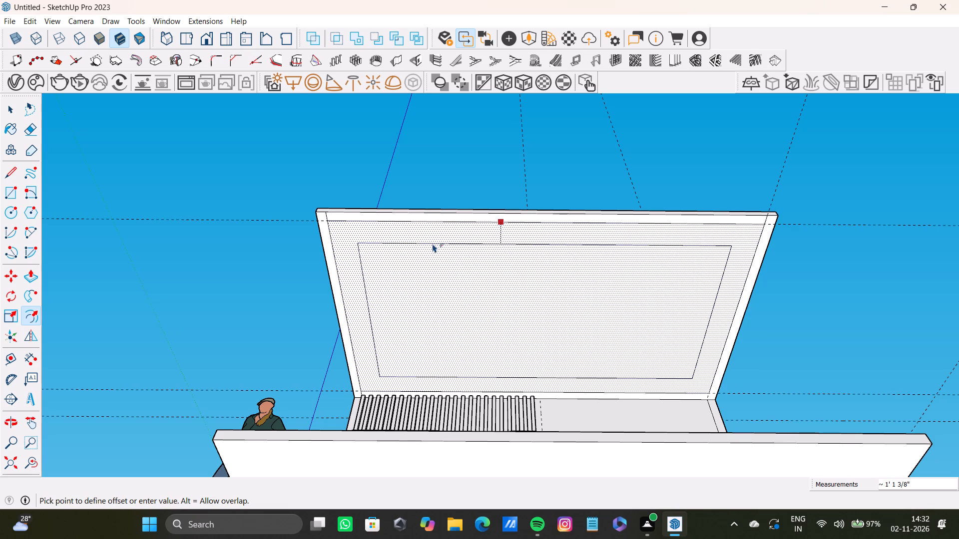
left_click_drag(433, 244, 434, 234)
left_click_drag(435, 288, 432, 272)
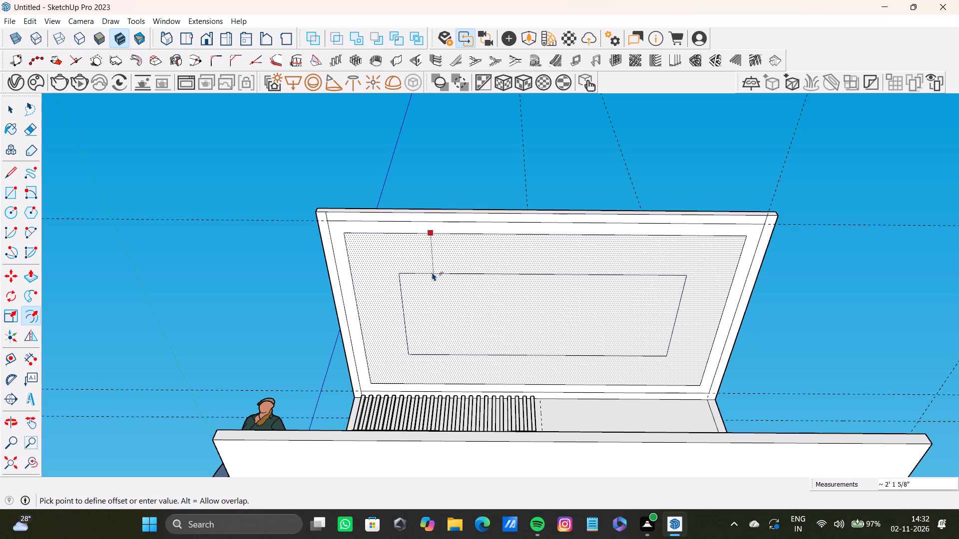
left_click_drag(432, 272, 431, 256)
Examine the new nested outlines on the canopy underside from several angles.
scroll(473, 298, "down", 5)
middle_click_drag(458, 284, 286, 299)
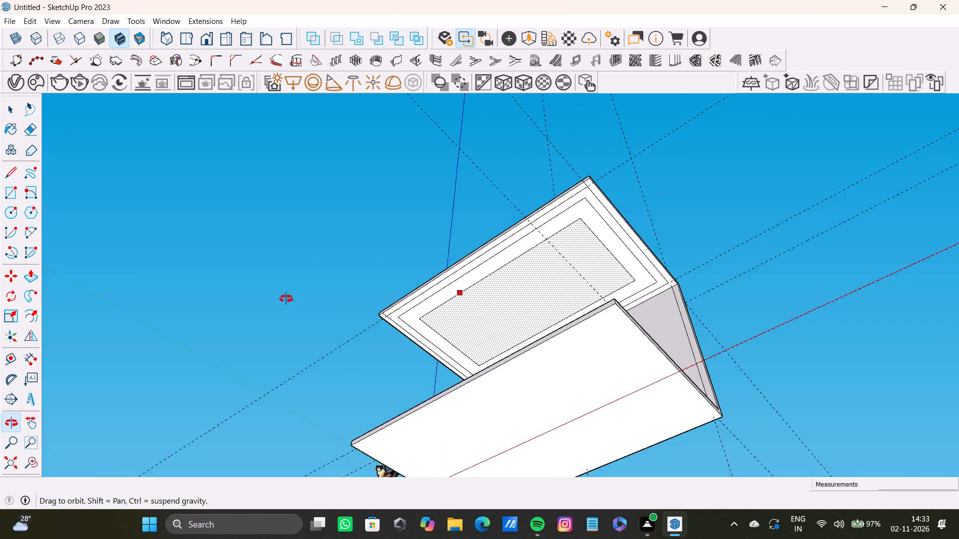
middle_click_drag(286, 299, 814, 358)
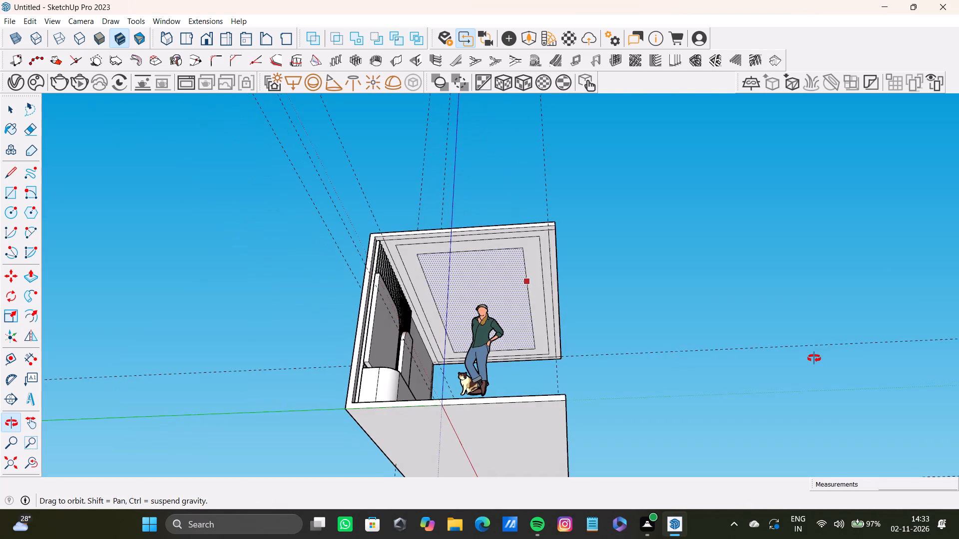
middle_click_drag(814, 358, 811, 358)
middle_click_drag(554, 356, 371, 408)
scroll(514, 284, "up", 3)
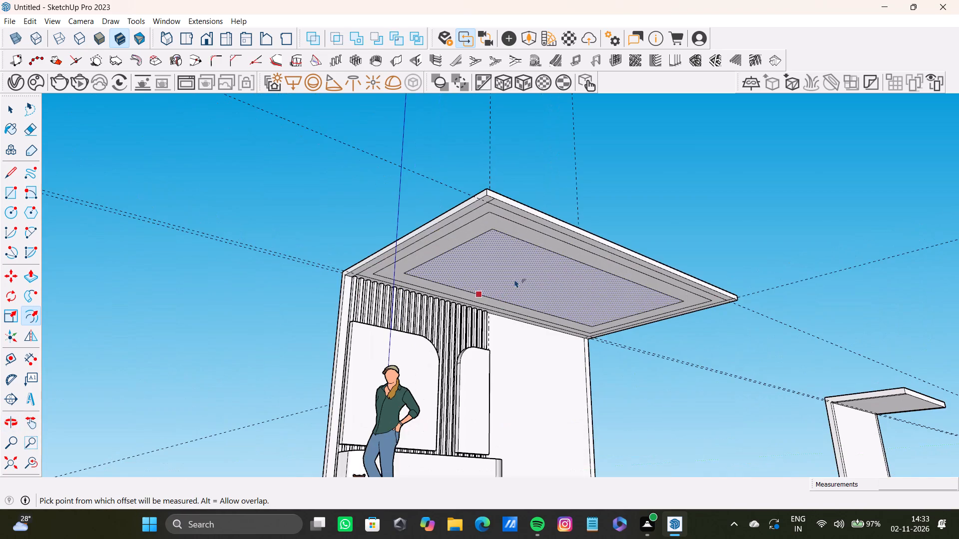
scroll(454, 232, "up", 12)
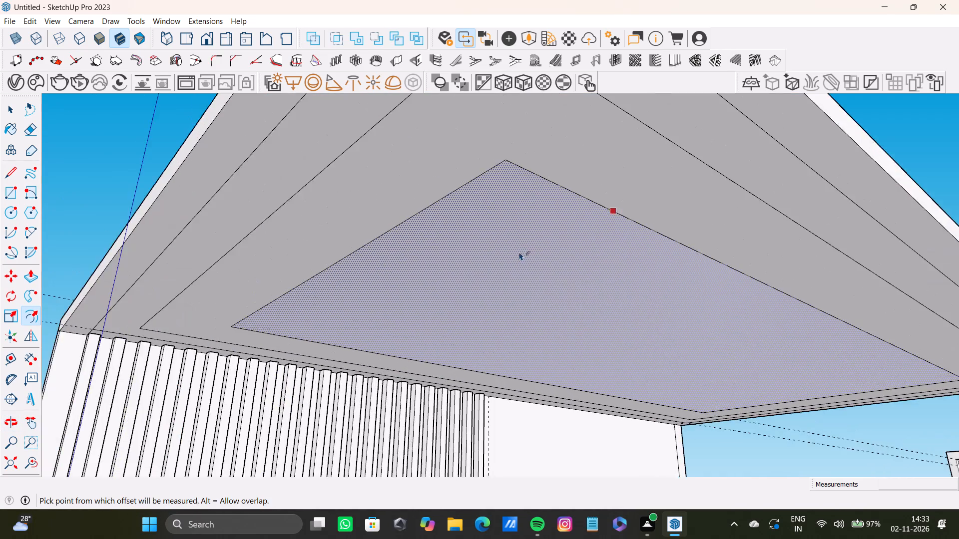
scroll(519, 252, "up", 2)
middle_click_drag(510, 247, 418, 231)
scroll(407, 230, "down", 17)
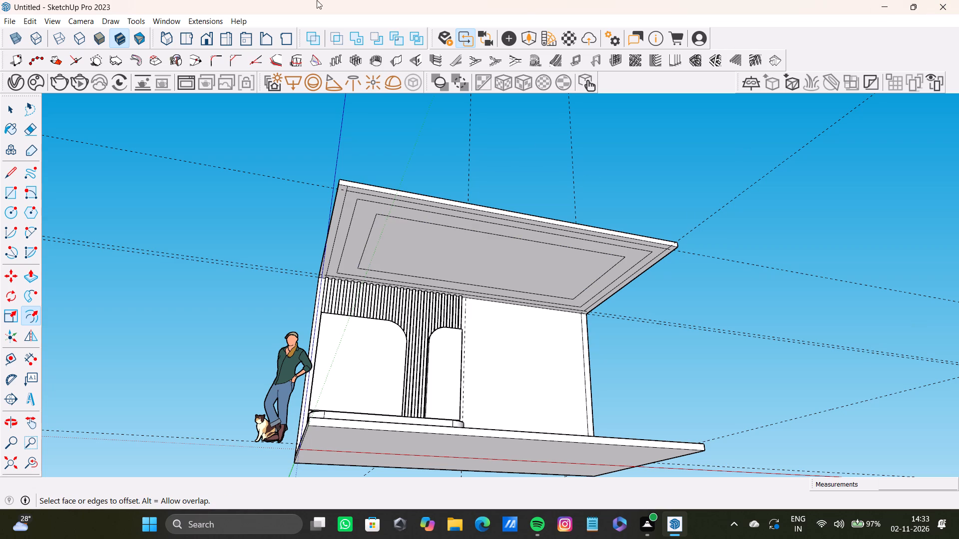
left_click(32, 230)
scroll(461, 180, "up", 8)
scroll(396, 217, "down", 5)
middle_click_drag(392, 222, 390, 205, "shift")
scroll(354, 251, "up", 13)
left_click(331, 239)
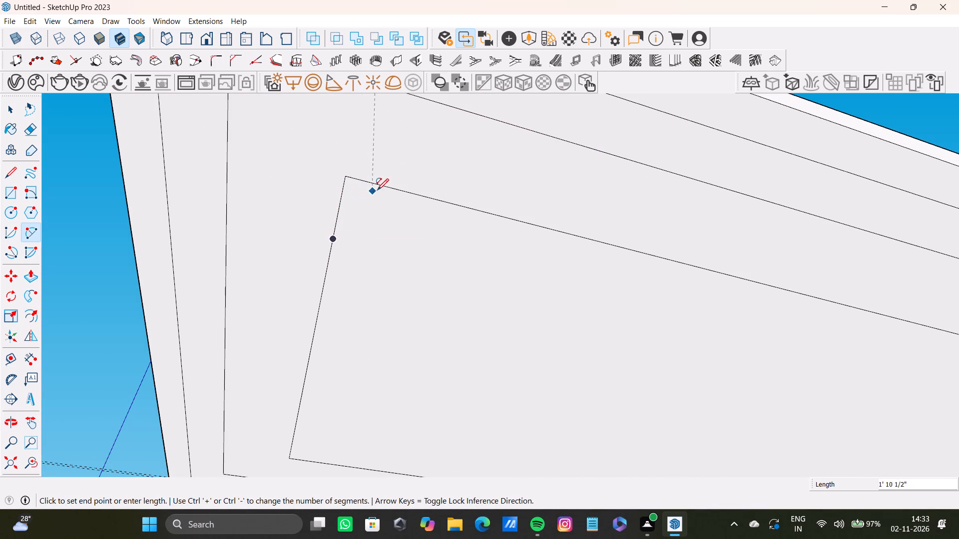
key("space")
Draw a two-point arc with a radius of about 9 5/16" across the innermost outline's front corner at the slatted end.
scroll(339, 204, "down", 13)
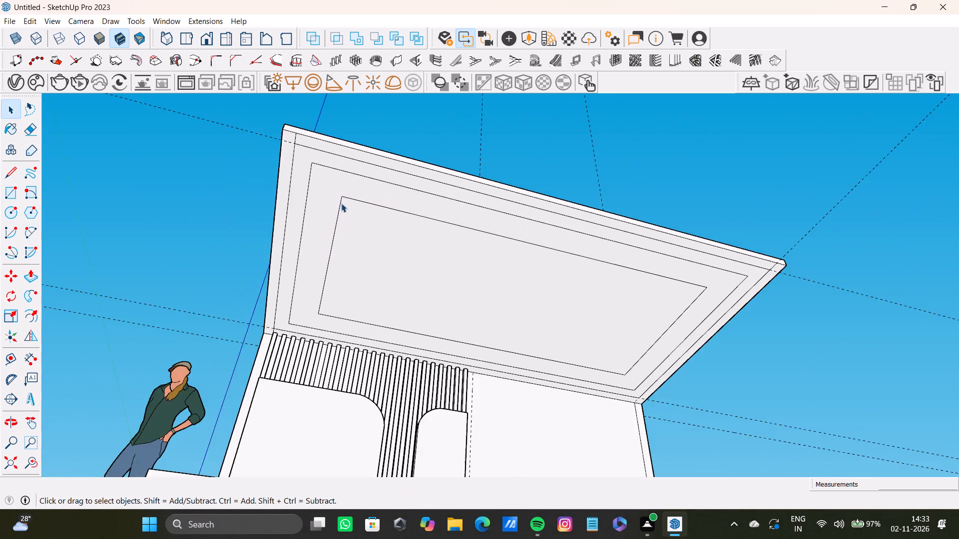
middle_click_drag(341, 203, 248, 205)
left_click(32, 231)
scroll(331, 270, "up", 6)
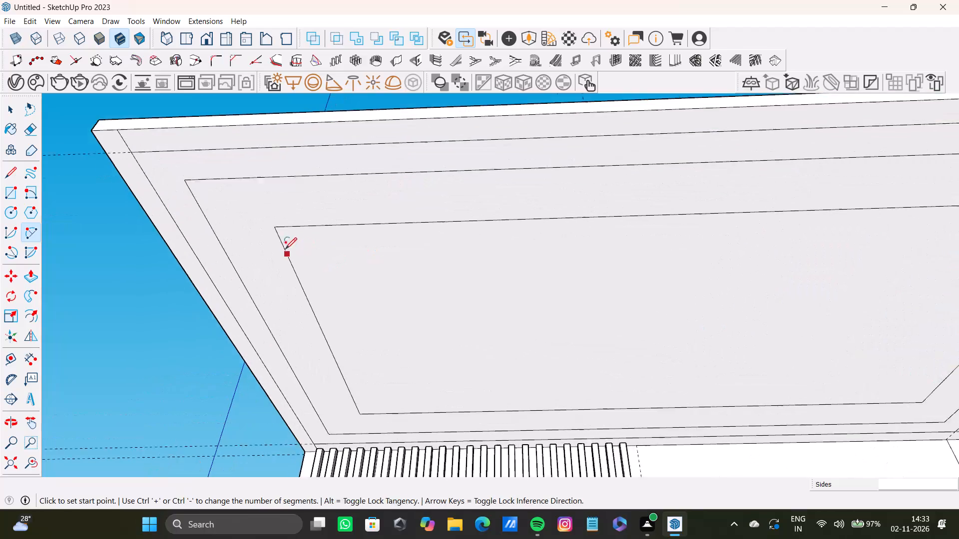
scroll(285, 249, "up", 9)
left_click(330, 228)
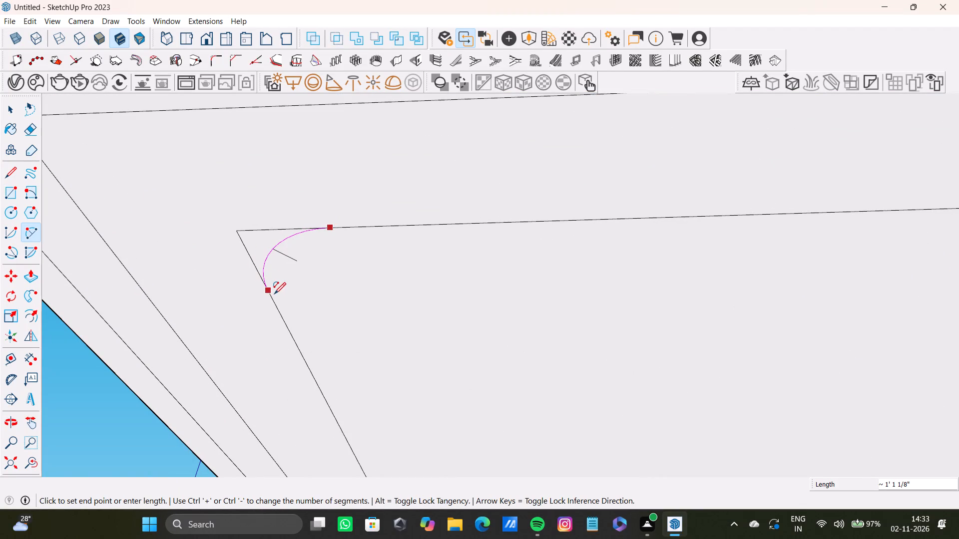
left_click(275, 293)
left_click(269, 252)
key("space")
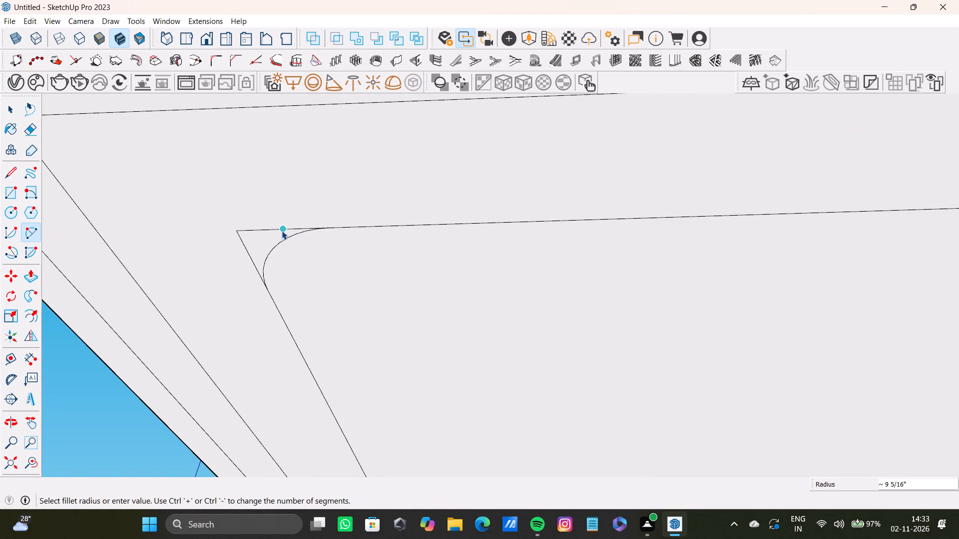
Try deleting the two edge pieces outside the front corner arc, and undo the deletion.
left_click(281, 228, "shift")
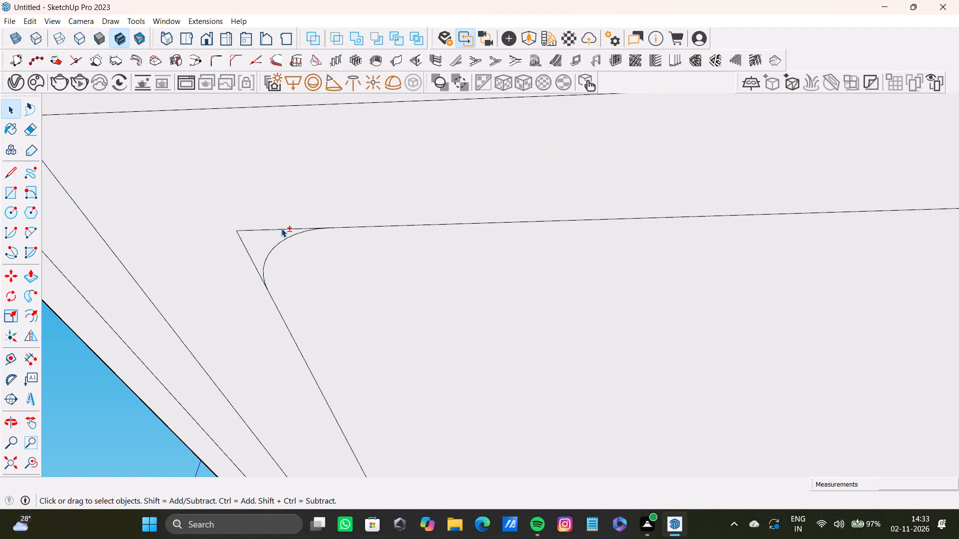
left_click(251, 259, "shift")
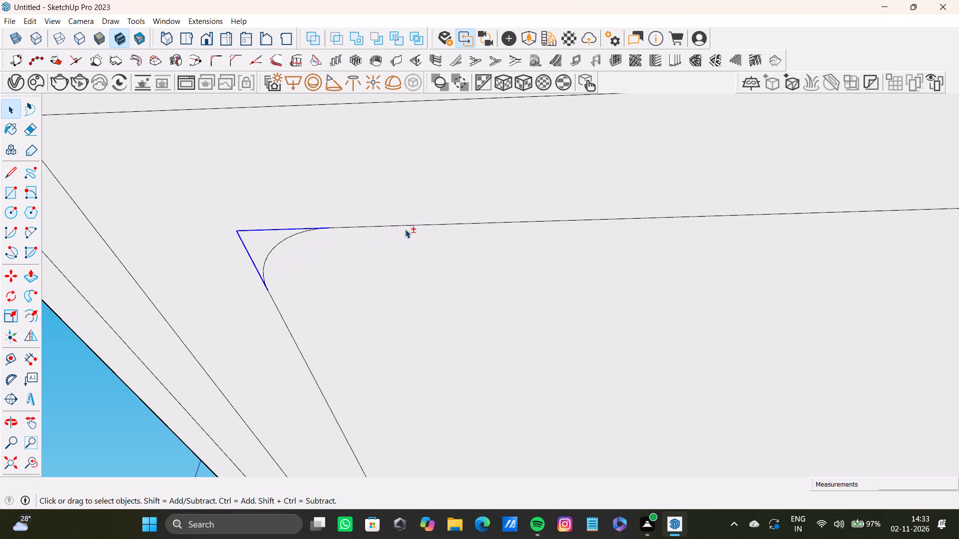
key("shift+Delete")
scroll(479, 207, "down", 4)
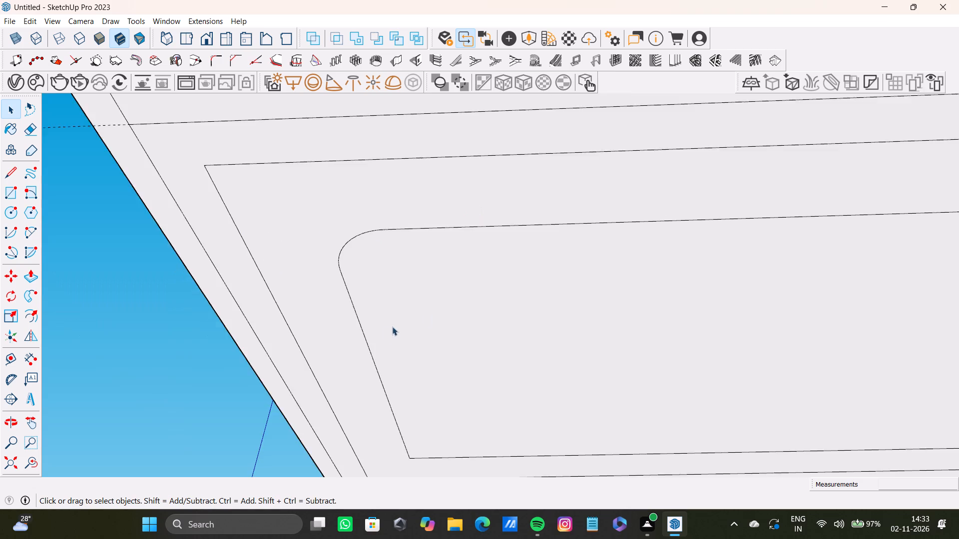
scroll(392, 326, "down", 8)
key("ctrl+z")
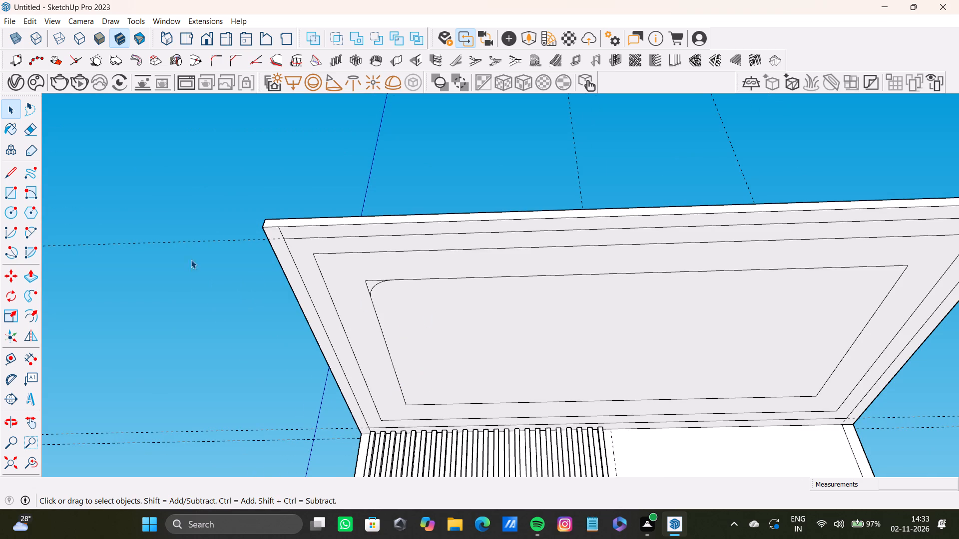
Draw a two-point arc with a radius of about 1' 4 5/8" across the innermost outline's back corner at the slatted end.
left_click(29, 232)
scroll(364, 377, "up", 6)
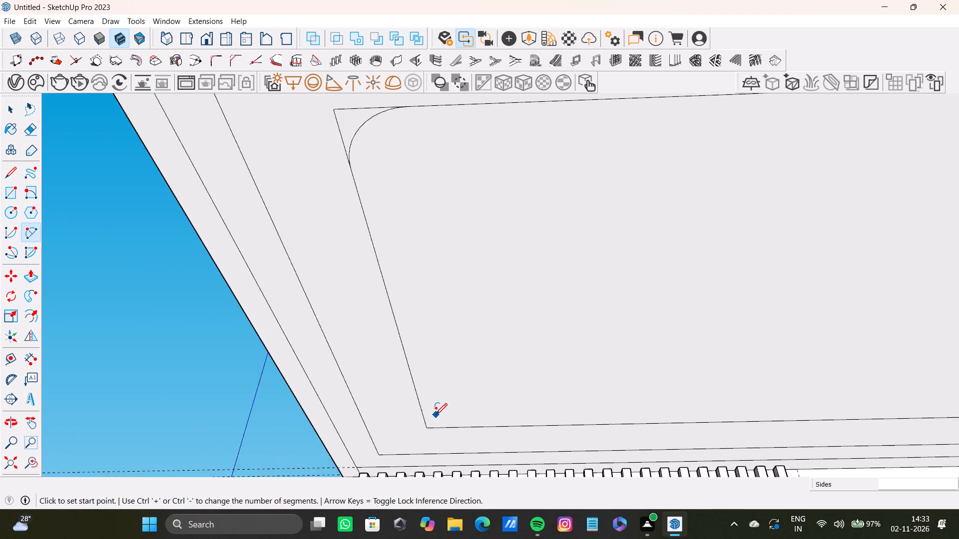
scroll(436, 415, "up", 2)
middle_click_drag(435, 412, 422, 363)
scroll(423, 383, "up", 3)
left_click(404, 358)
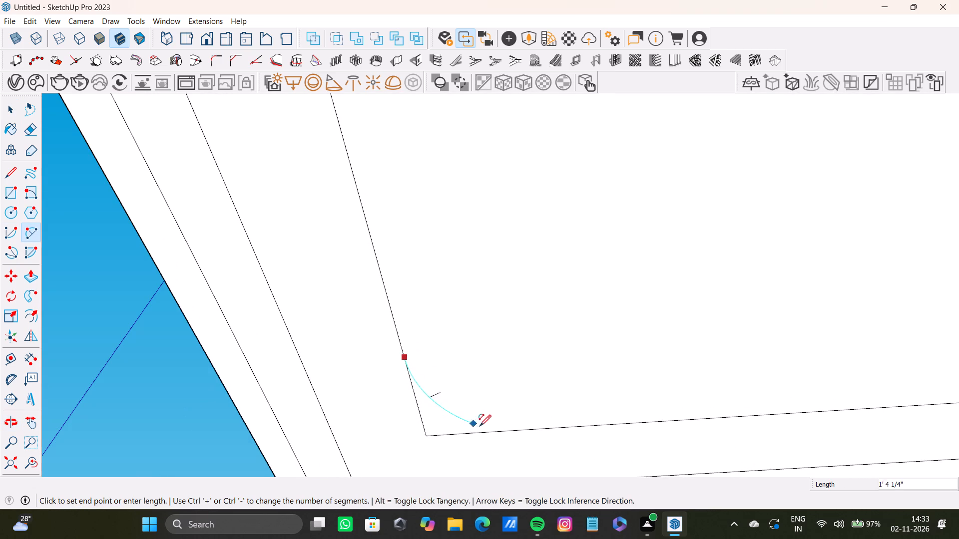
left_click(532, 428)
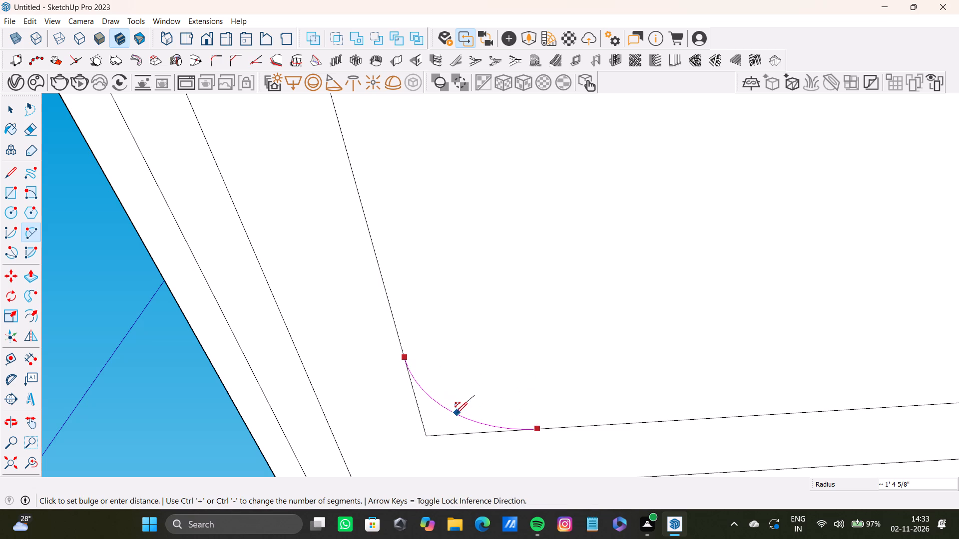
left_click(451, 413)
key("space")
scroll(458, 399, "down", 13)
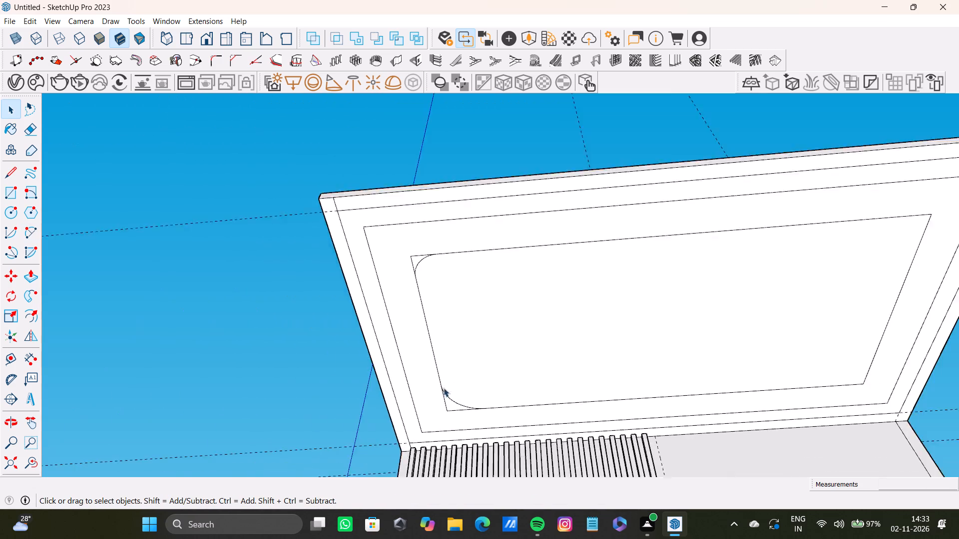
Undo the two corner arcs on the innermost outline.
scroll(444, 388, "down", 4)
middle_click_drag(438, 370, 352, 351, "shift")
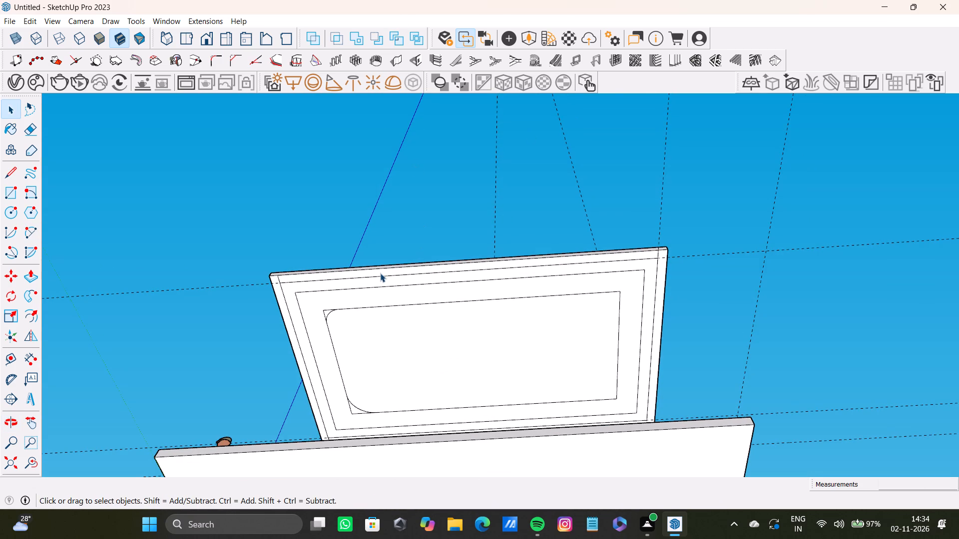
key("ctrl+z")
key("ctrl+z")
Place guides 1' inside both short edges of the innermost outline on the canopy underside.
scroll(324, 334, "up", 5)
middle_click_drag(382, 334, 399, 360, "shift")
key("t")
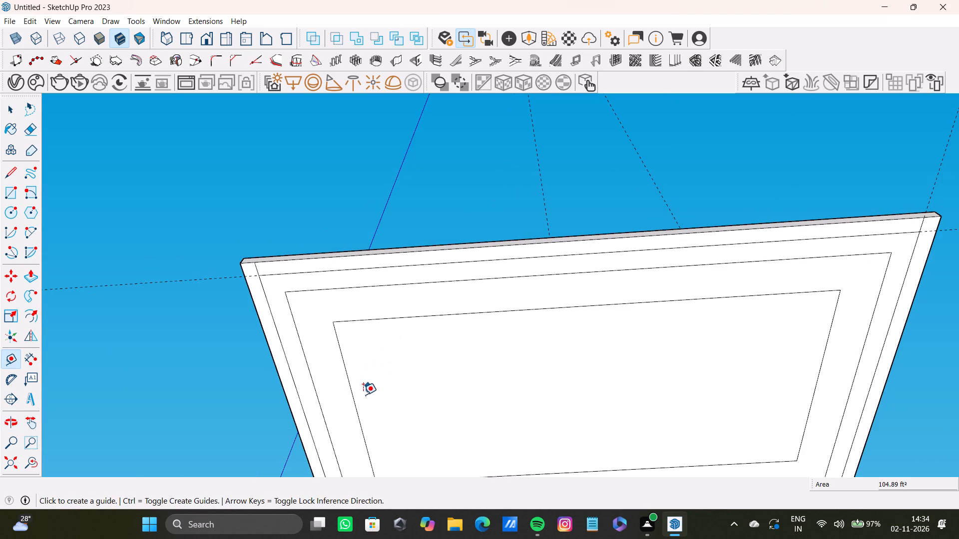
left_click(357, 407)
scroll(388, 393, "down", 4)
middle_click_drag(388, 393, 392, 428, "shift")
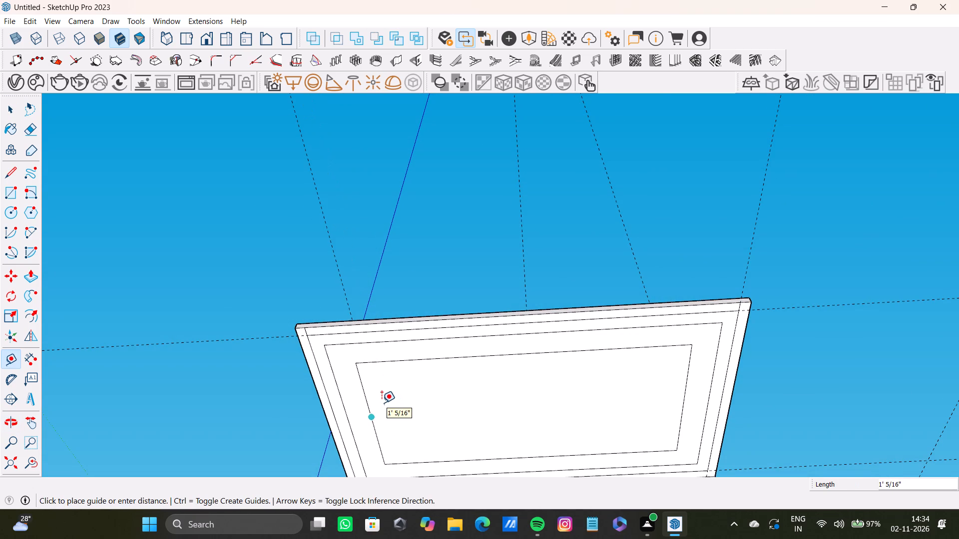
type("1'")
key("Return")
left_click_drag(685, 402, 669, 403)
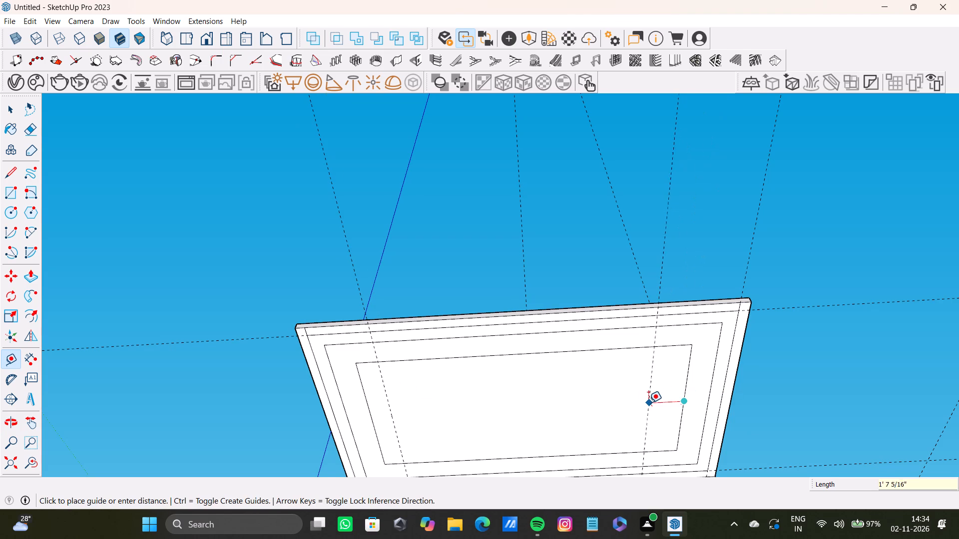
type("1'")
key("Return")
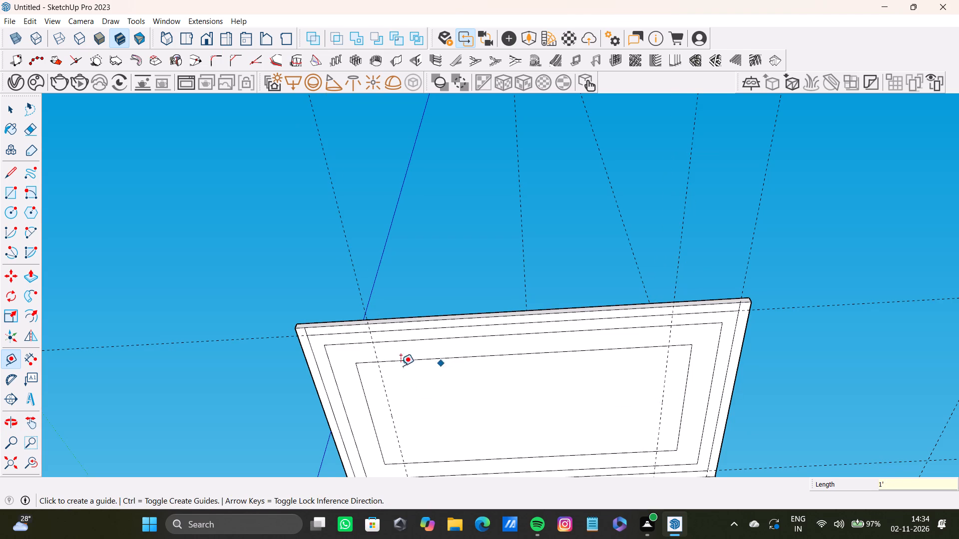
Place guides 1' inside both long edges of the innermost outline on the canopy underside.
left_click_drag(391, 359, 392, 364)
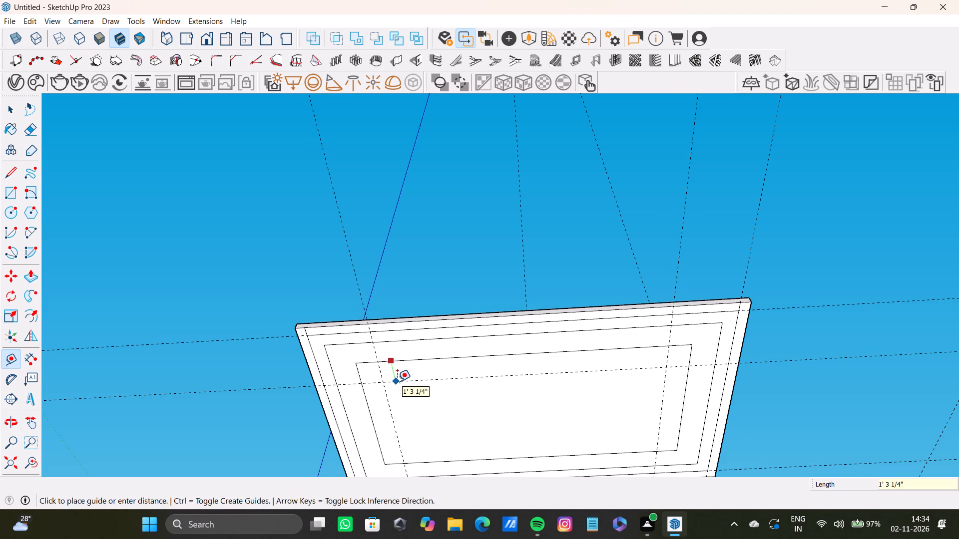
type("1'")
key("Return")
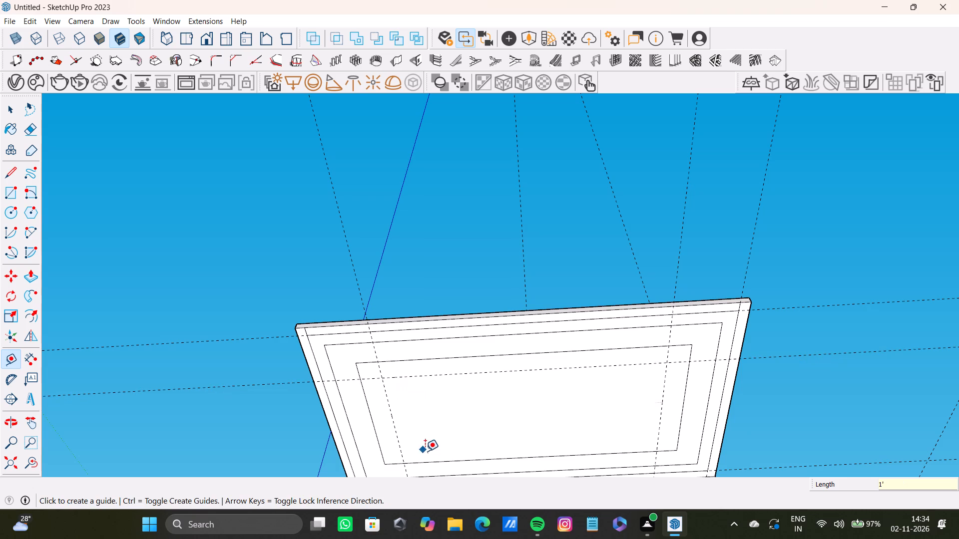
left_click(448, 459)
key("1")
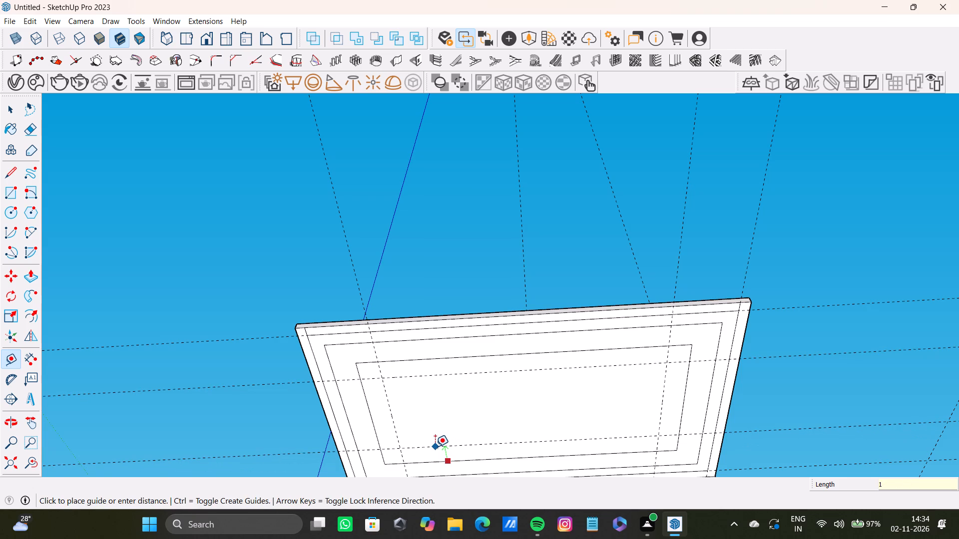
key("apostrophe")
key("Return")
key("space")
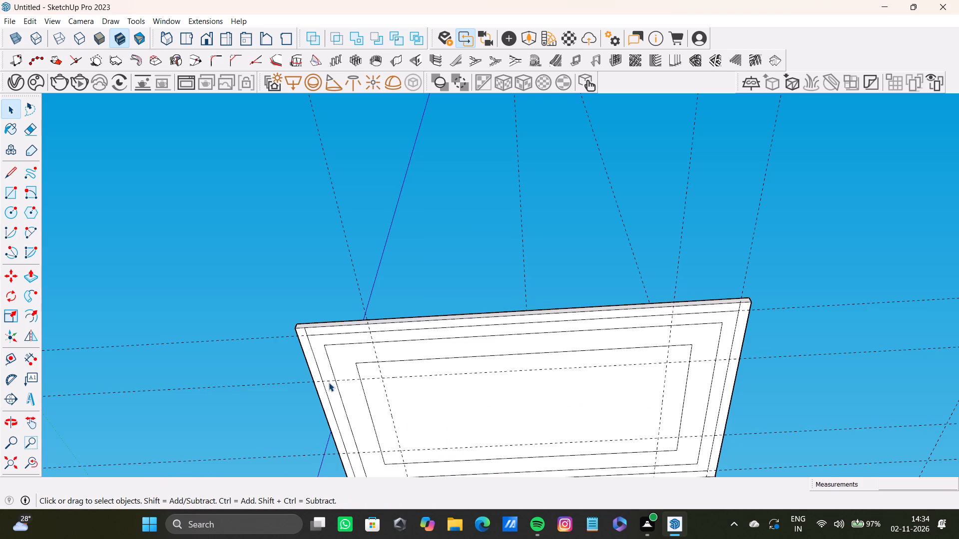
Draw a two-point arc across the innermost outline's front corner at the slatted end, between the 1' guide intersections.
scroll(362, 386, "up", 20)
middle_click_drag(376, 374, 341, 374)
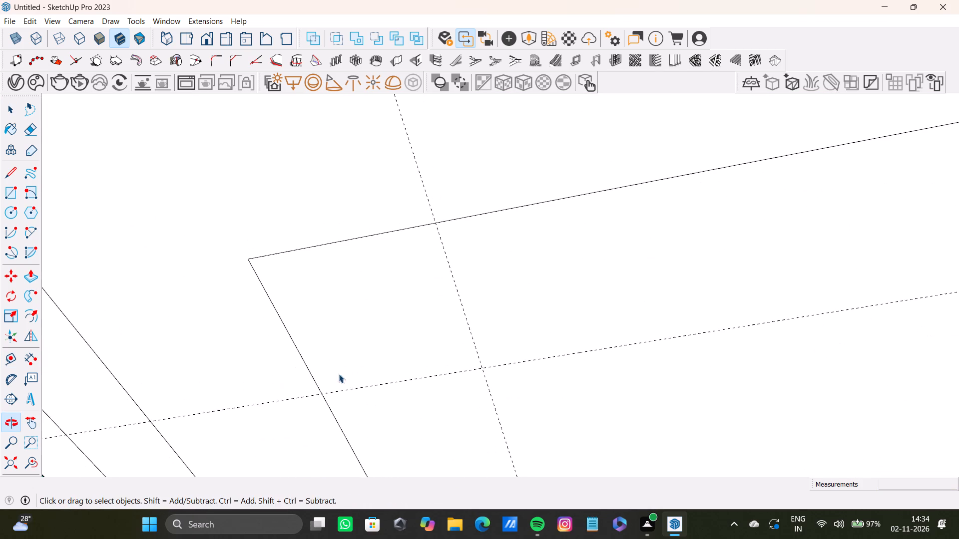
scroll(506, 274, "down", 7)
key("a")
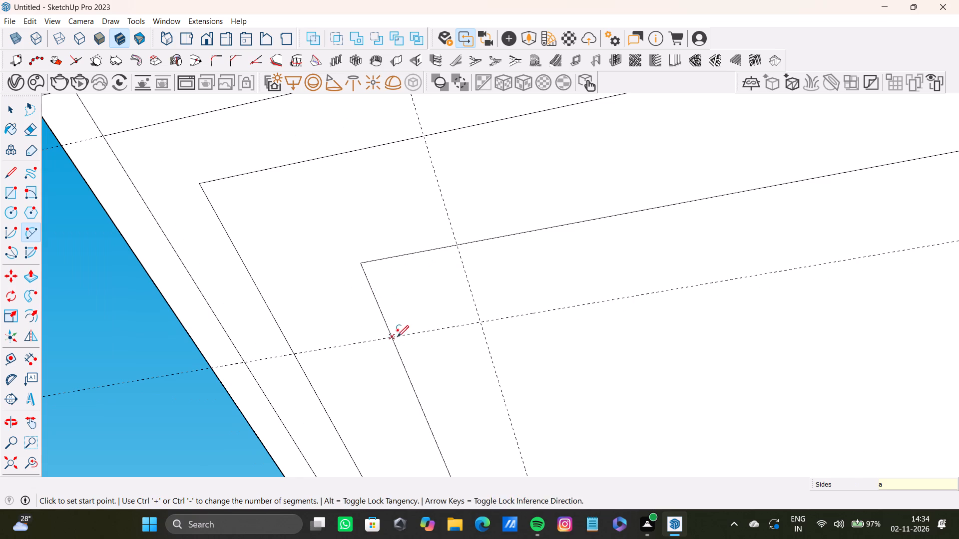
left_click(394, 338)
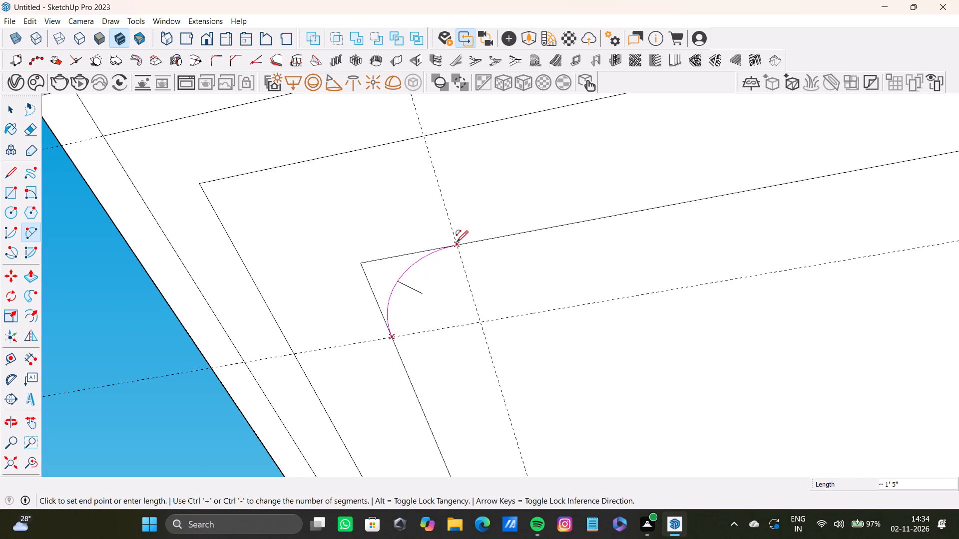
left_click(457, 243)
left_click(417, 265)
Draw a two-point arc across the innermost outline's back corner at the slatted end, between the 1' guide intersections.
scroll(487, 312, "down", 7)
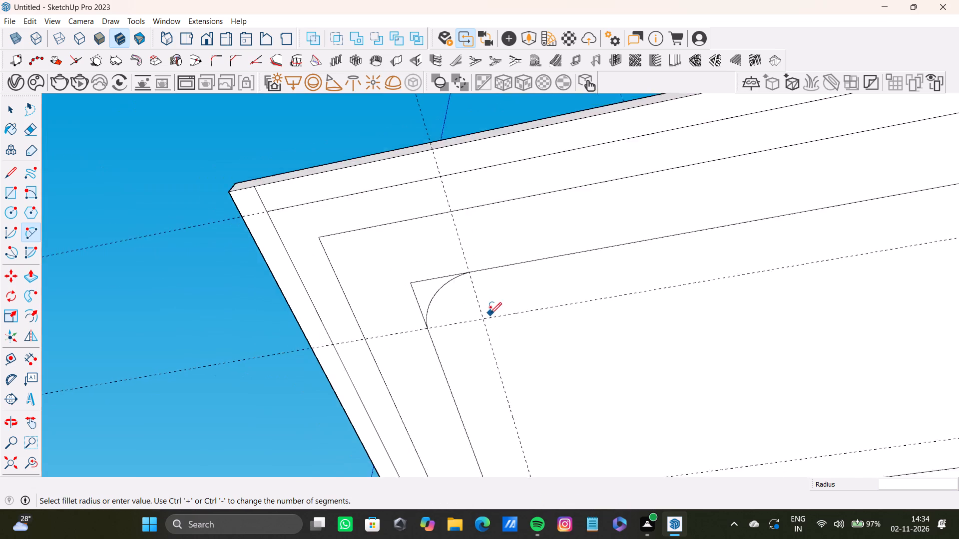
scroll(490, 314, "down", 2)
middle_click_drag(512, 348, 371, 258, "shift")
scroll(402, 398, "up", 8)
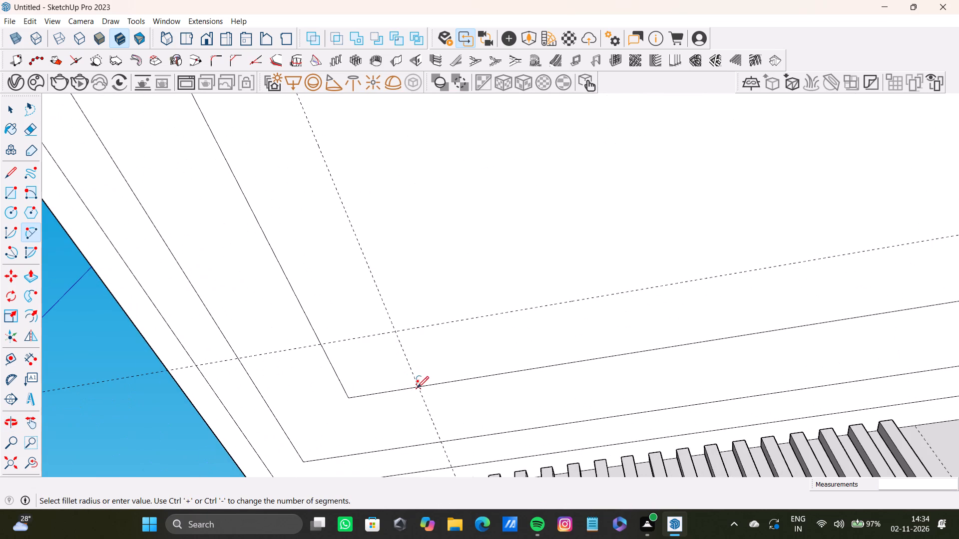
left_click(417, 388)
left_click(320, 345)
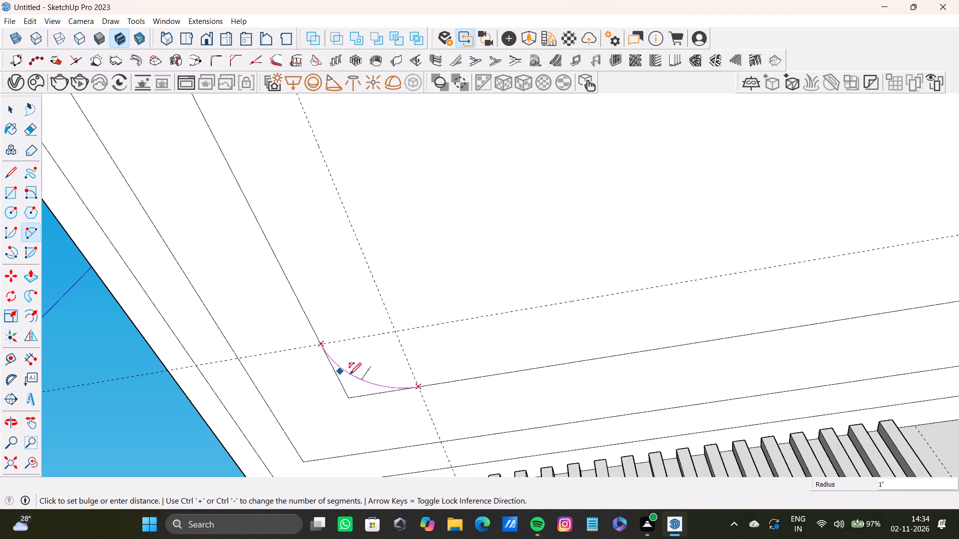
scroll(363, 376, "down", 4)
middle_click_drag(363, 376, 584, 355)
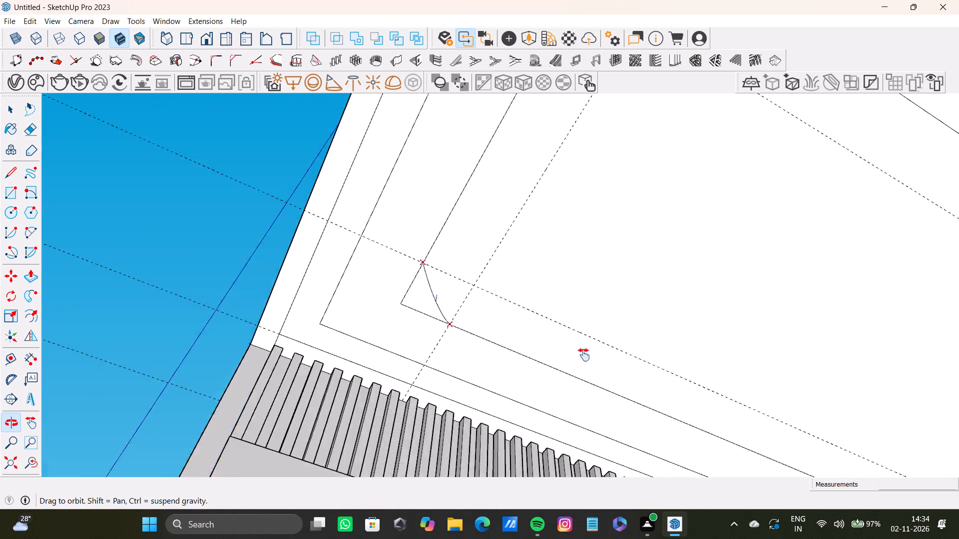
middle_click_drag(584, 355, 712, 386)
scroll(226, 348, "up", 2)
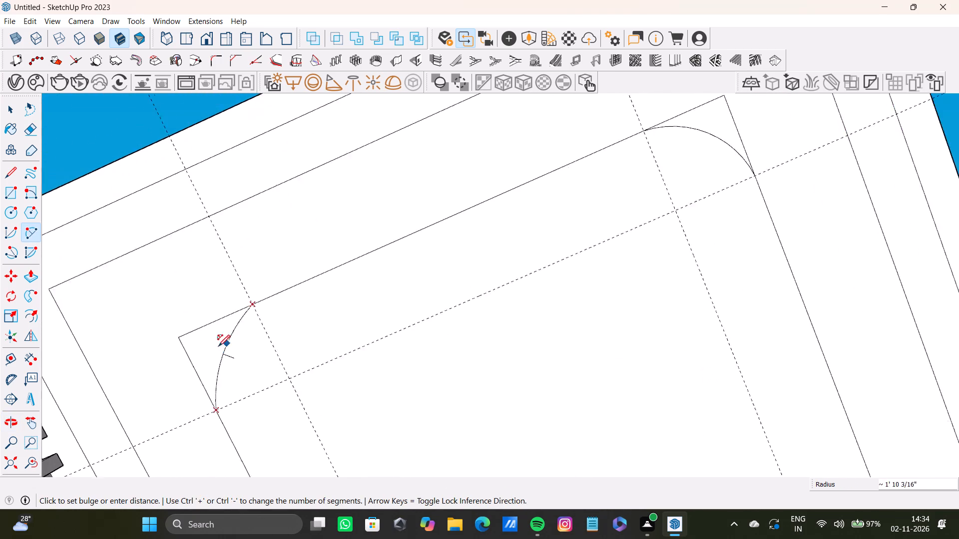
scroll(218, 346, "up", 2)
left_click(210, 339)
Draw a two-point arc across the innermost outline's back corner at the end without slats, between the 1' guide intersections.
scroll(480, 316, "down", 6)
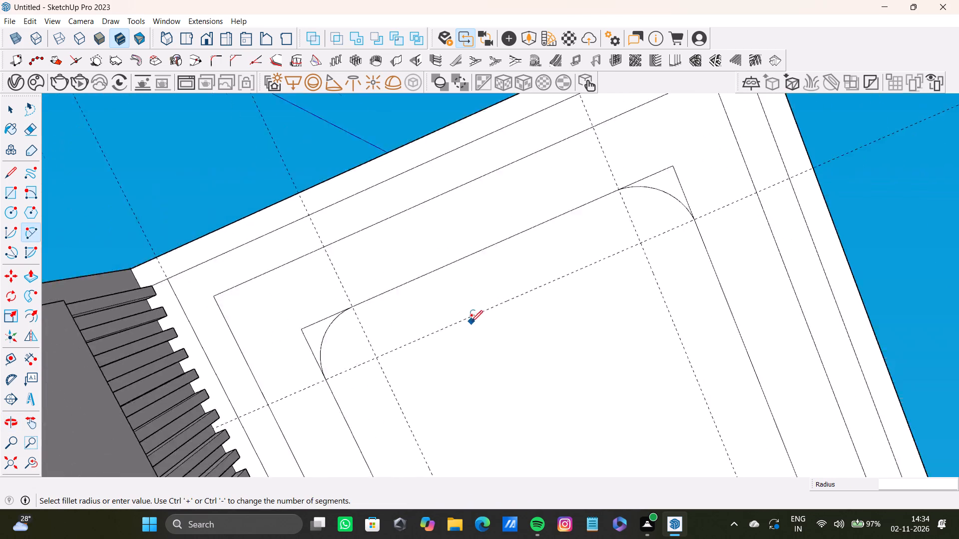
scroll(471, 322, "down", 7)
left_click(31, 464)
left_click(10, 464)
middle_click_drag(500, 264, 405, 496)
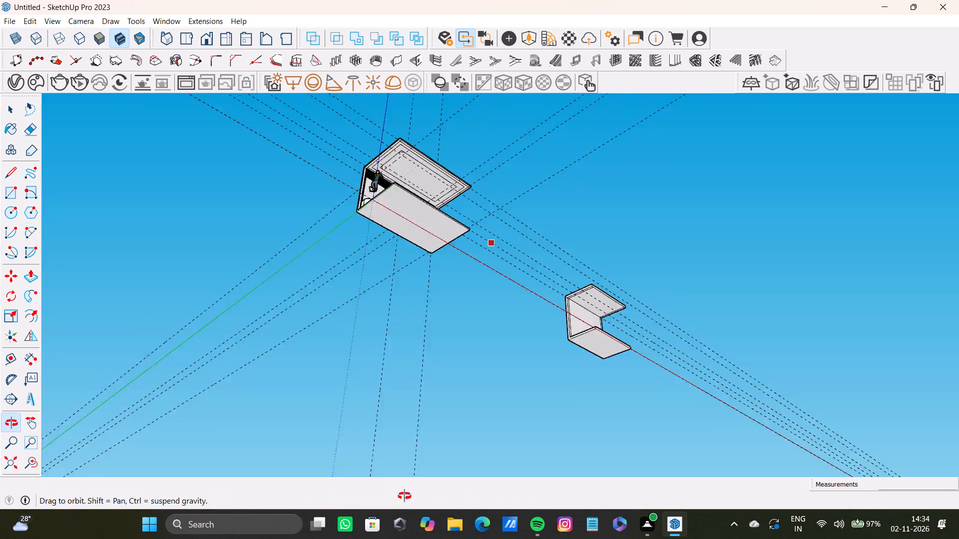
middle_click_drag(405, 496, 407, 511)
scroll(312, 150, "up", 11)
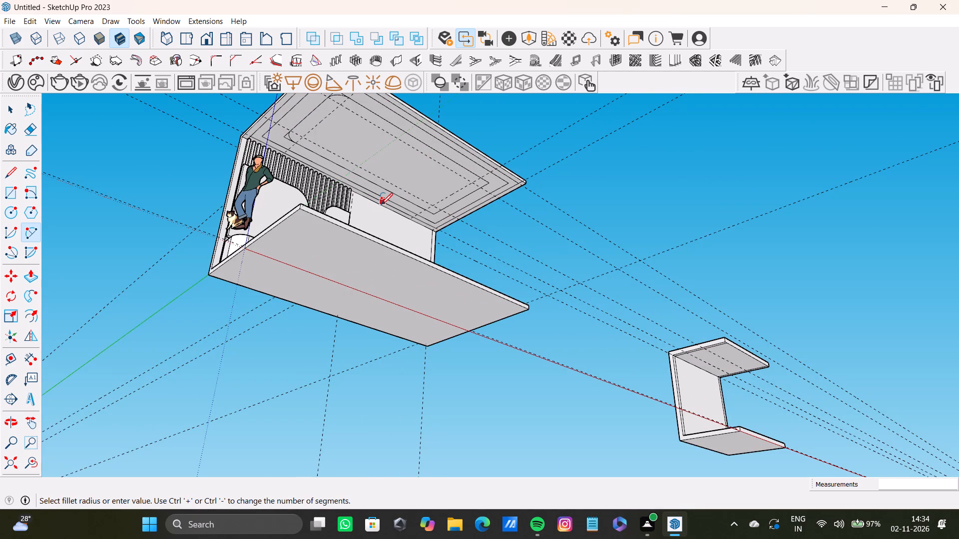
scroll(440, 164, "up", 4)
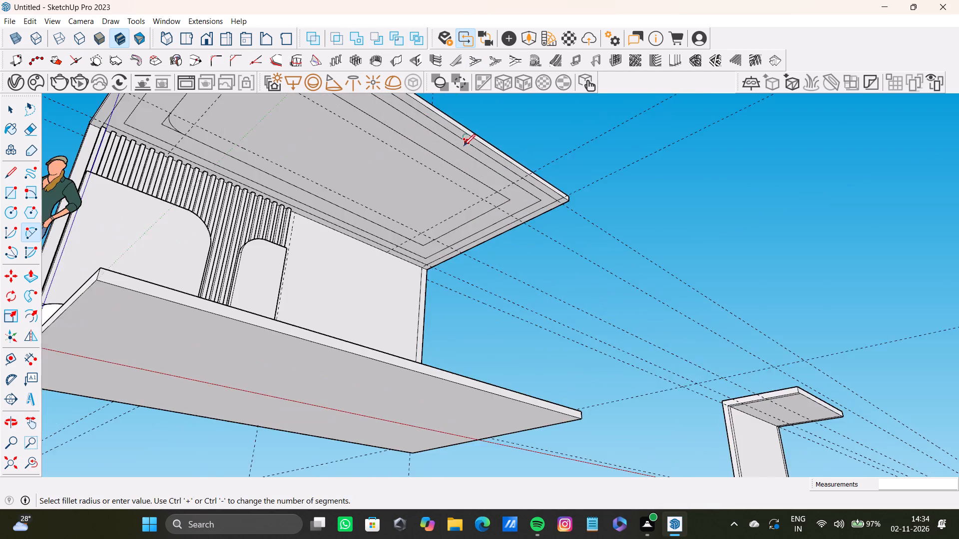
scroll(464, 146, "up", 20)
scroll(464, 146, "up", 2)
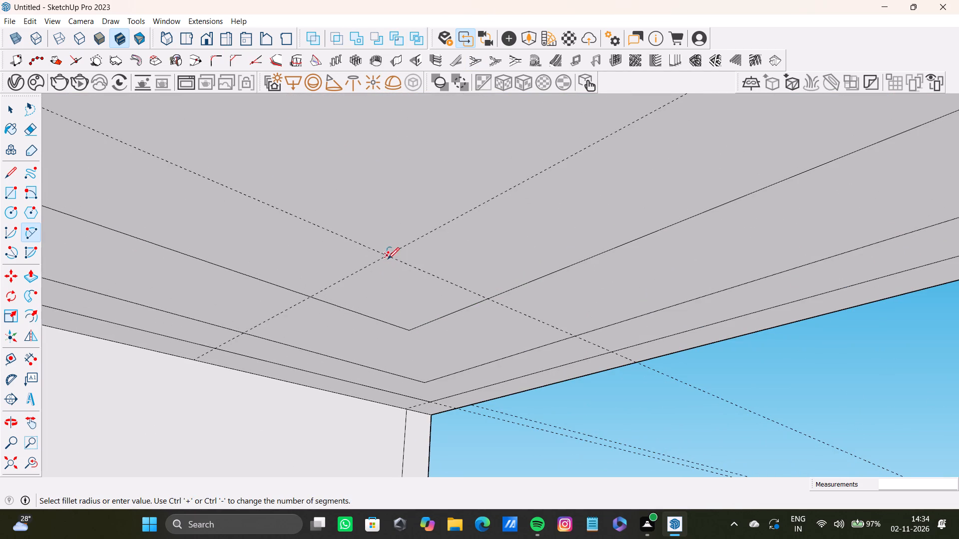
left_click(316, 296)
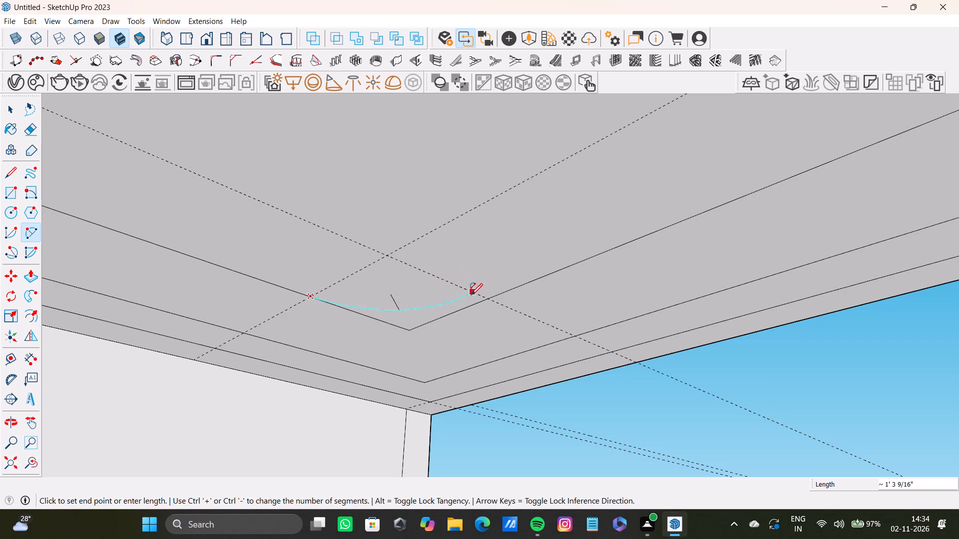
left_click(486, 297)
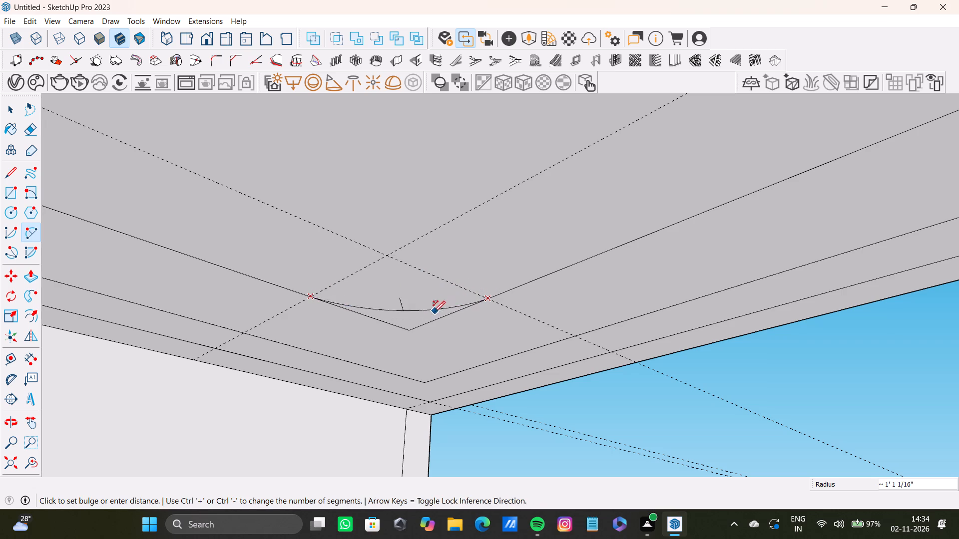
scroll(421, 299, "down", 3)
middle_click_drag(423, 299, 451, 362, "shift")
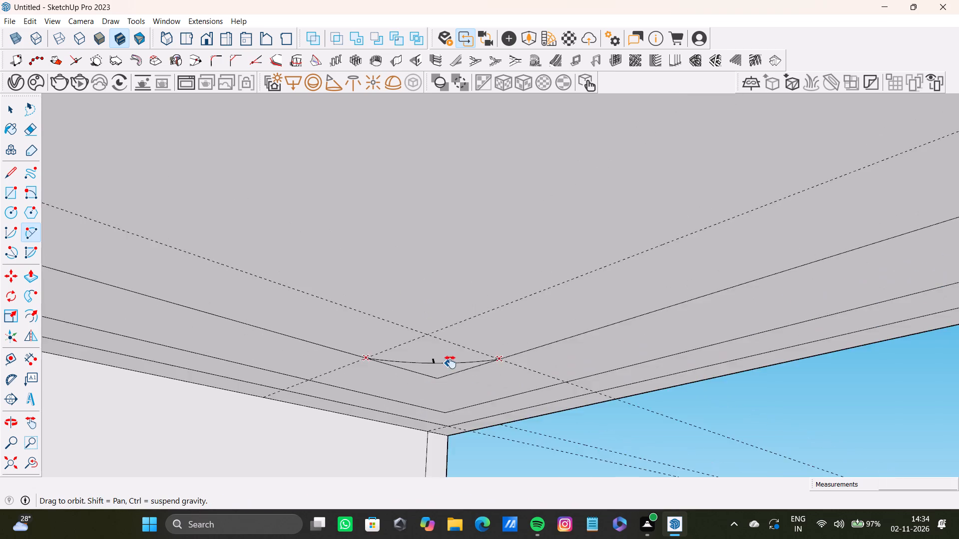
middle_click_drag(451, 362, 350, 266, "shift")
scroll(354, 277, "up", 4)
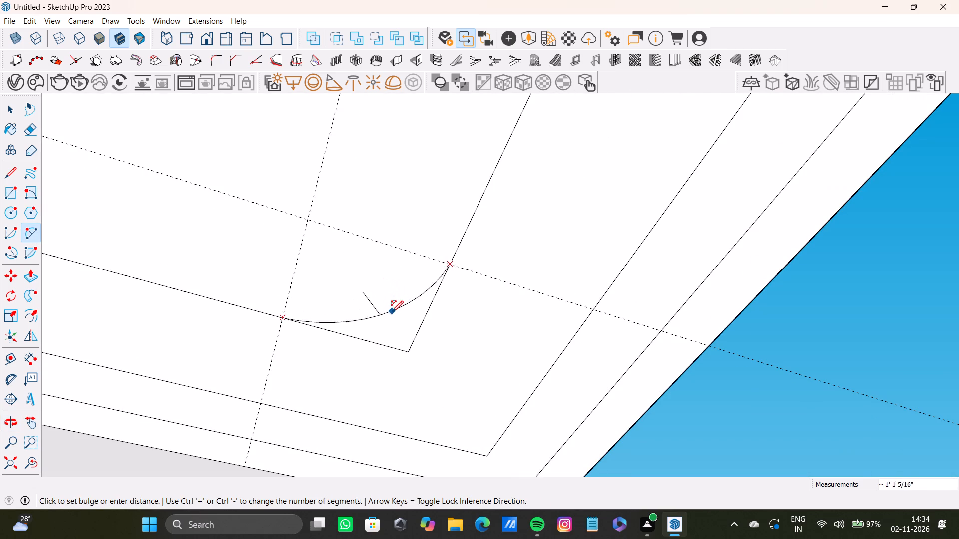
left_click(393, 315)
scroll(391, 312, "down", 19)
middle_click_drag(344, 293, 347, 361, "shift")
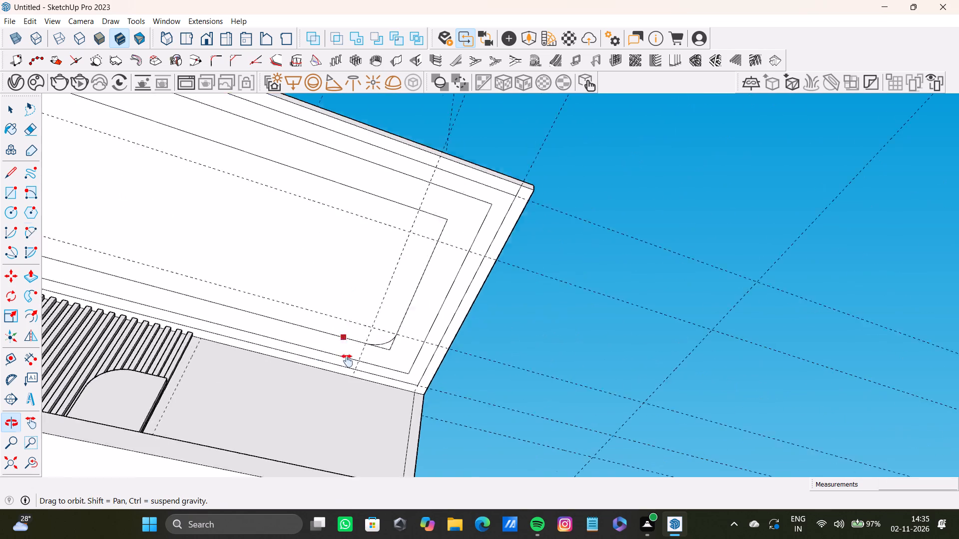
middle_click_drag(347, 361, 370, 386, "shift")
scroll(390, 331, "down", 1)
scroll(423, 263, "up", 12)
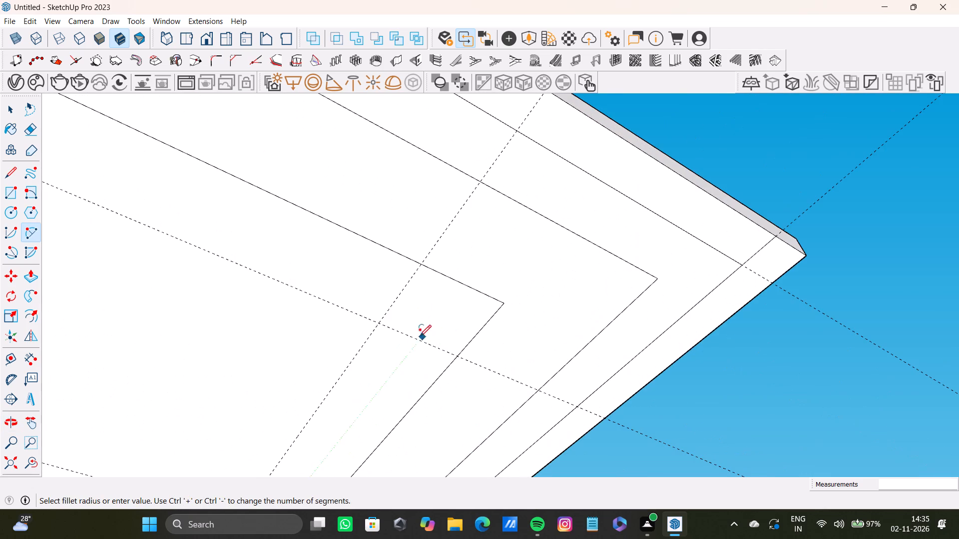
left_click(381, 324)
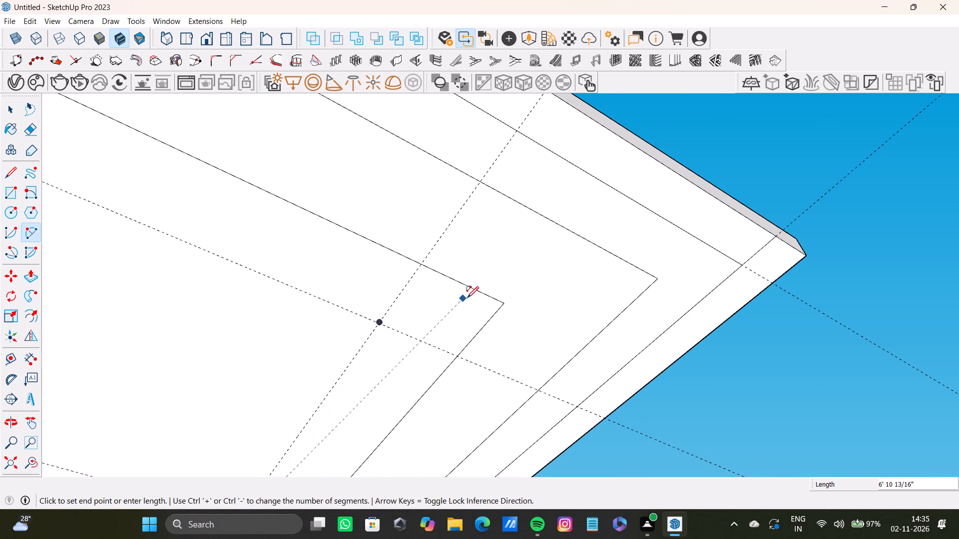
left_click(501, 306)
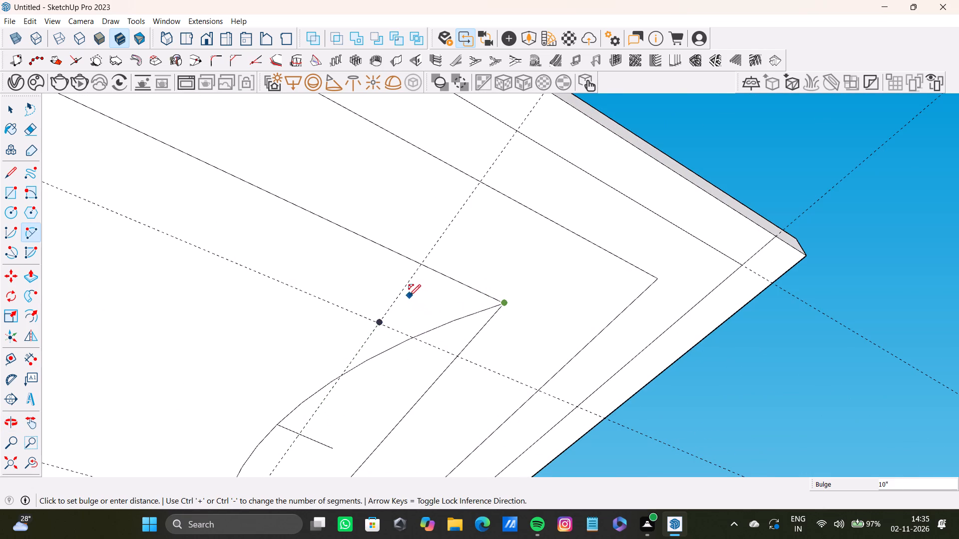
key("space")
Draw a two-point arc with a 1' radius across the innermost outline's front corner at the end without slats.
scroll(418, 301, "down", 8)
middle_click_drag(428, 314, 442, 278, "shift")
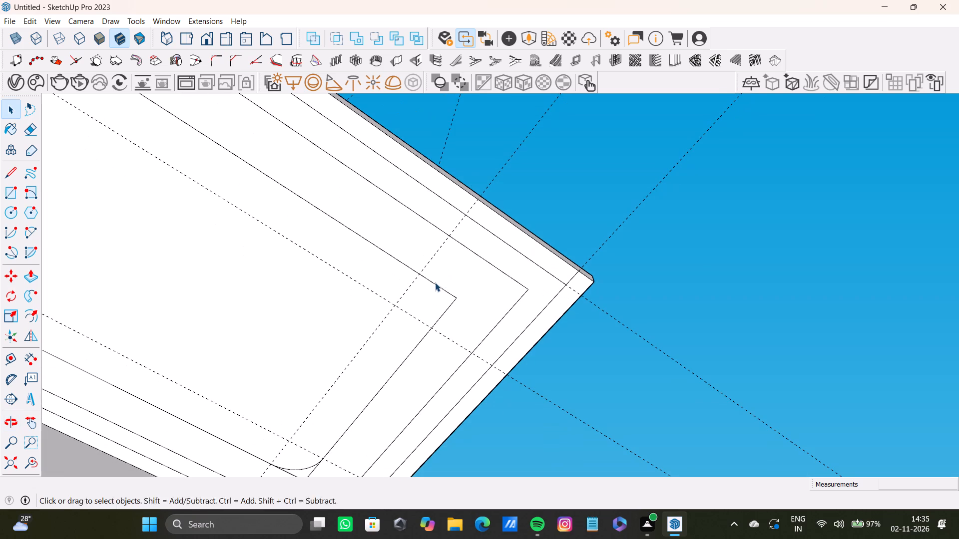
key("a")
scroll(386, 327, "up", 7)
left_click(453, 229)
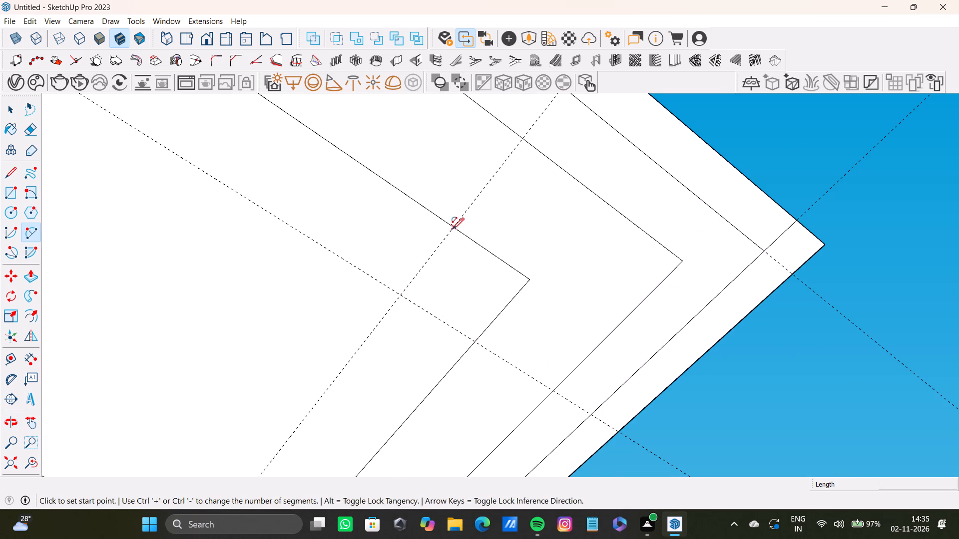
left_click(474, 338)
left_click(491, 283)
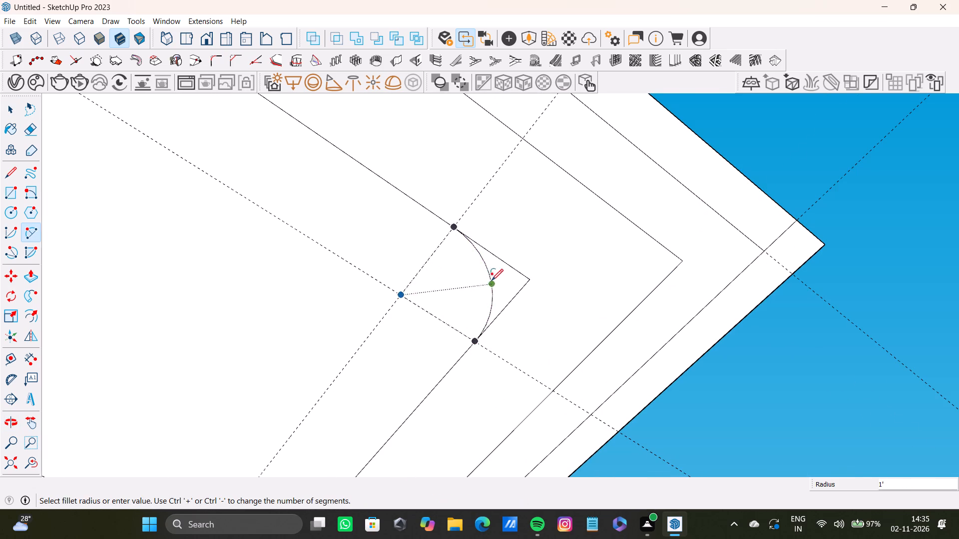
key("space")
Examine the corner arcs of the innermost outline and the canopy underside as a whole.
scroll(403, 264, "down", 14)
scroll(429, 314, "up", 2)
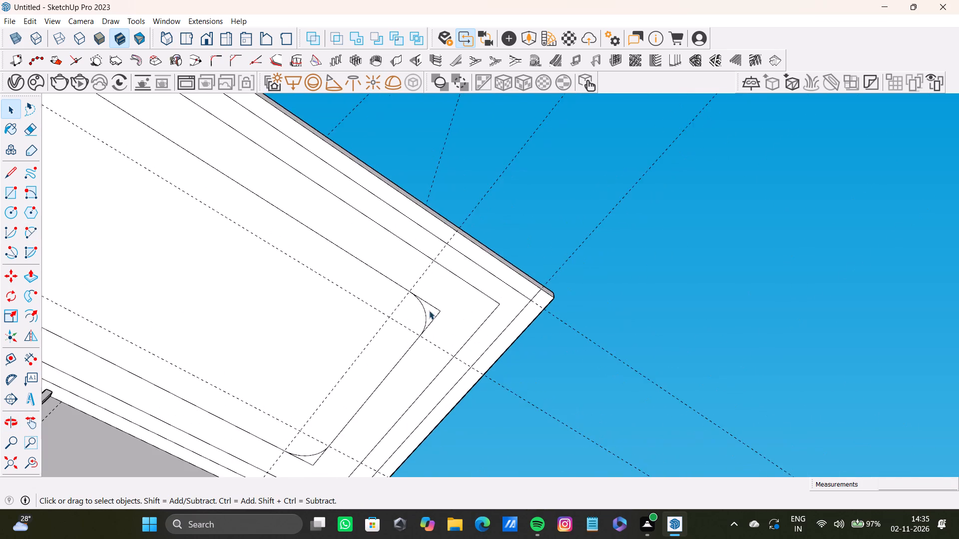
scroll(429, 310, "up", 5)
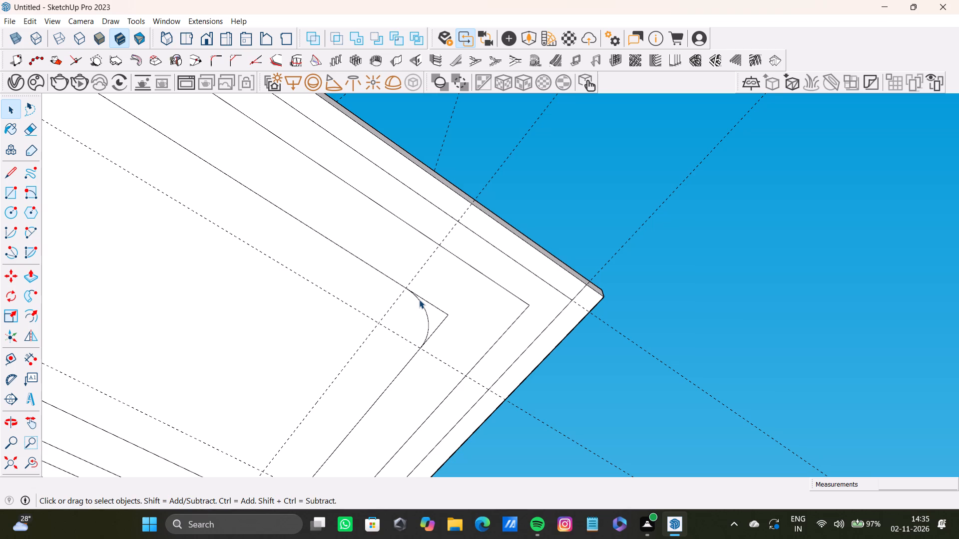
scroll(383, 306, "down", 14)
middle_click_drag(351, 278, 365, 289, "ctrl")
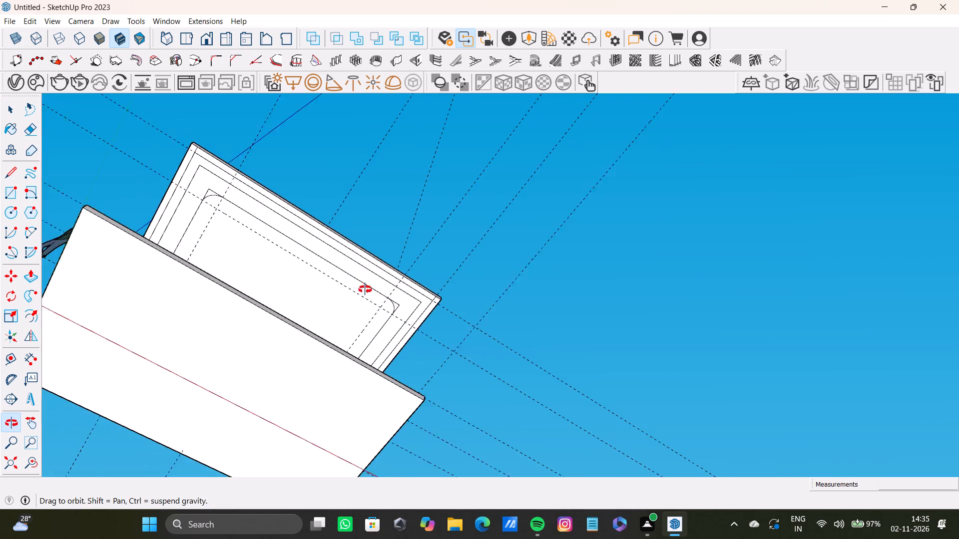
middle_click_drag(365, 289, 247, 367, "ctrl")
scroll(238, 332, "down", 8)
middle_click_drag(254, 333, 366, 324, "shift")
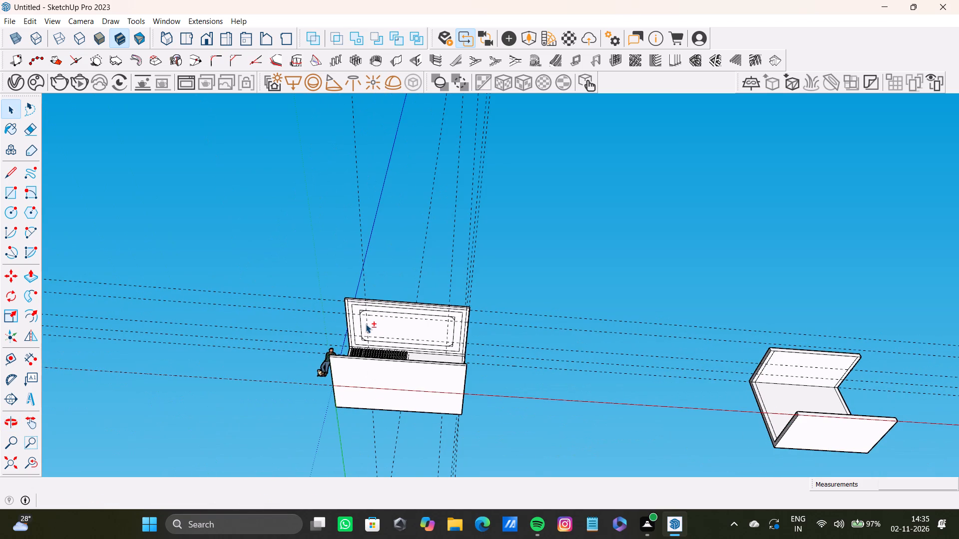
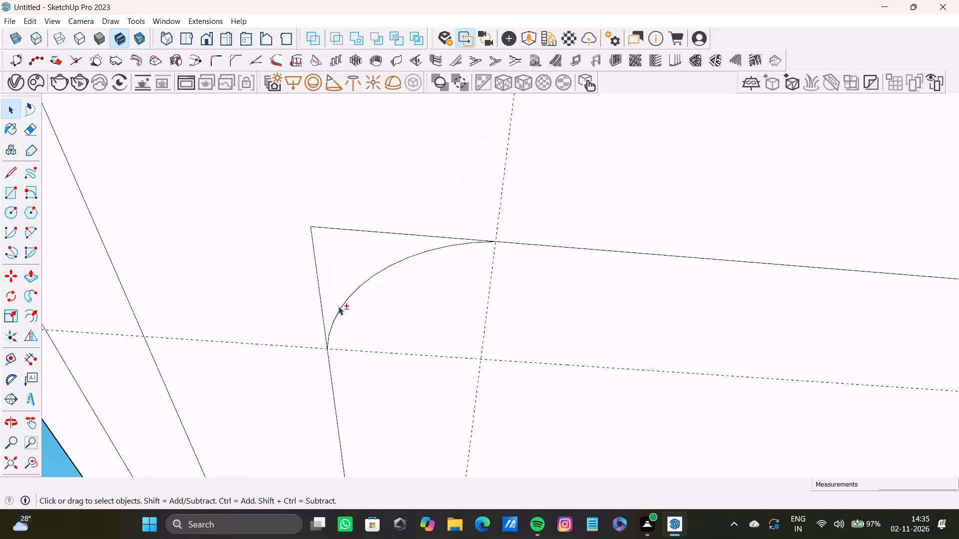
Delete the leftover straight edge segments outside the corner arcs at all four corners of the innermost outline.
left_click(320, 307, "shift")
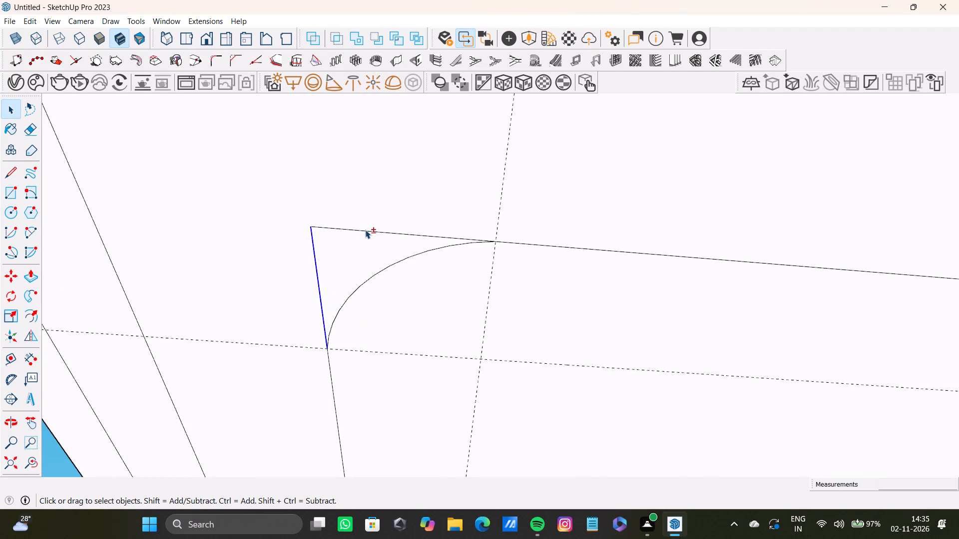
left_click(365, 230, "shift")
scroll(370, 299, "down", 9, "shift")
middle_click_drag(389, 365, 359, 239, "shift")
scroll(382, 420, "up", 7, "shift")
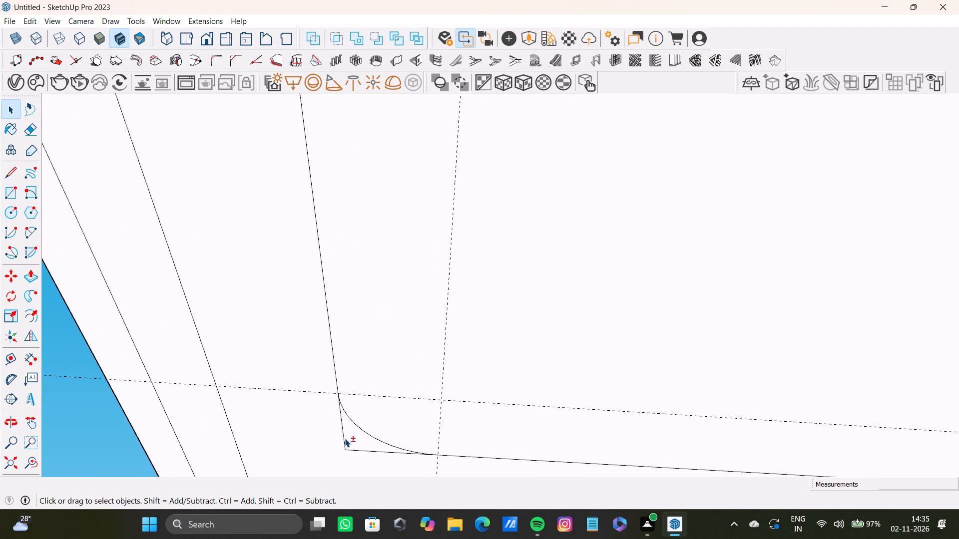
left_click(345, 438, "shift")
left_click(381, 453, "shift")
scroll(384, 443, "down", 9, "shift")
middle_click_drag(537, 349, 126, 352, "shift")
scroll(802, 257, "up", 1, "shift")
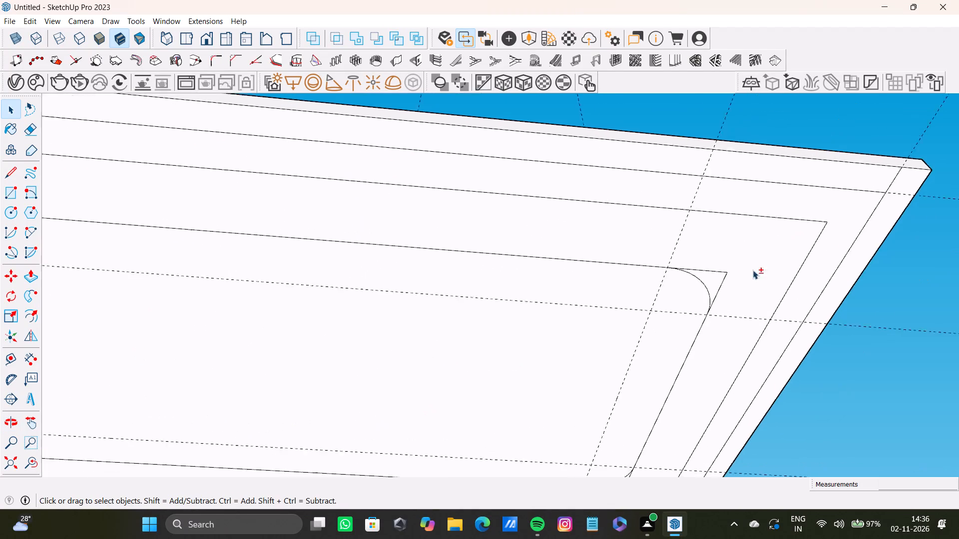
scroll(753, 270, "up", 6, "shift")
left_click(707, 270, "shift")
left_click(711, 292, "shift")
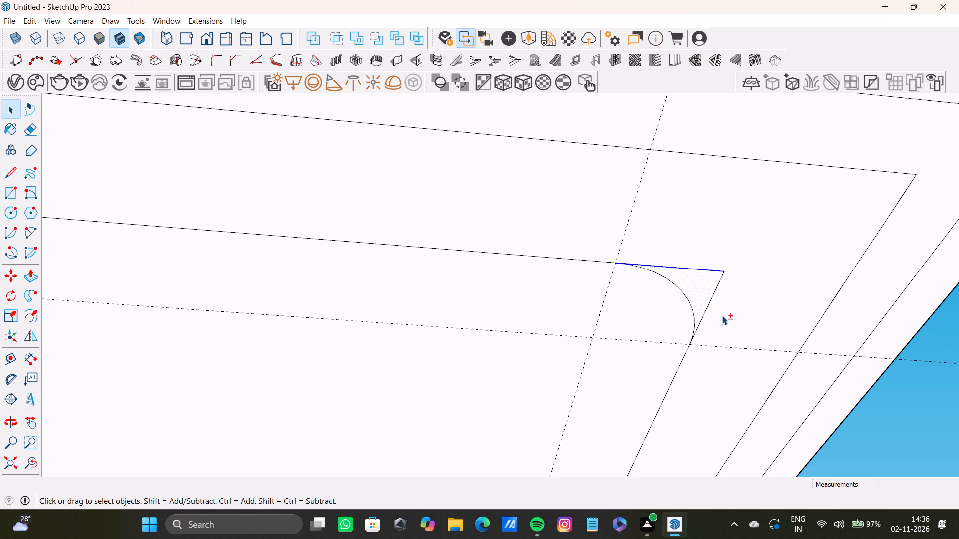
scroll(723, 322, "down", 9, "shift")
middle_click_drag(698, 325, 679, 274, "shift")
scroll(689, 245, "up", 4, "shift")
left_click(684, 272, "shift")
left_click(692, 281, "shift")
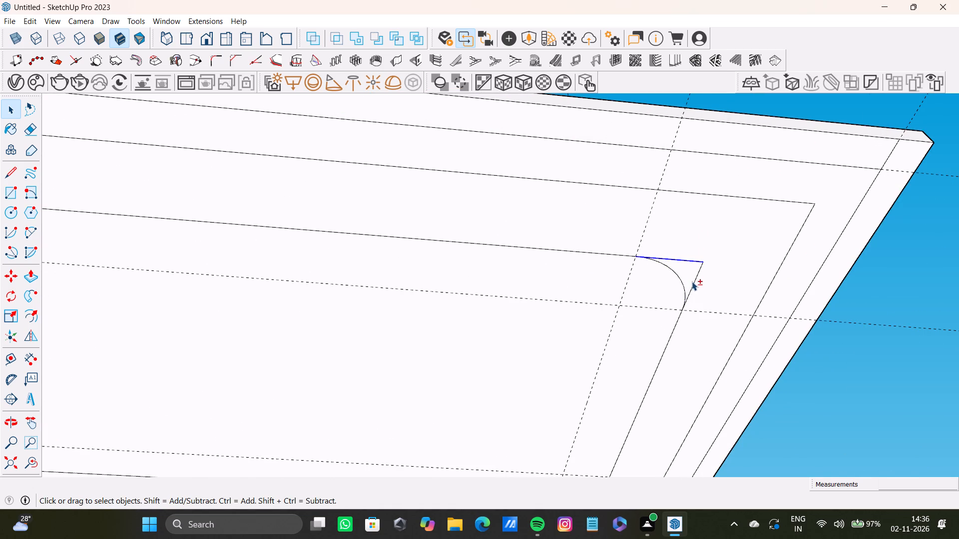
scroll(703, 329, "down", 4, "shift")
middle_click_drag(696, 332, 673, 205, "shift")
scroll(677, 150, "up", 8, "shift")
left_click(661, 161, "shift")
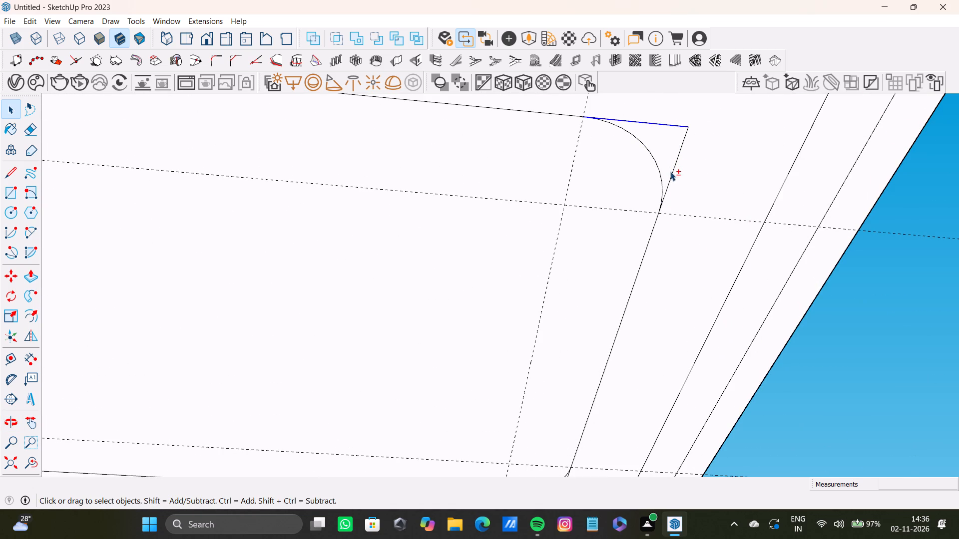
left_click(670, 172, "shift")
left_click(665, 151, "shift")
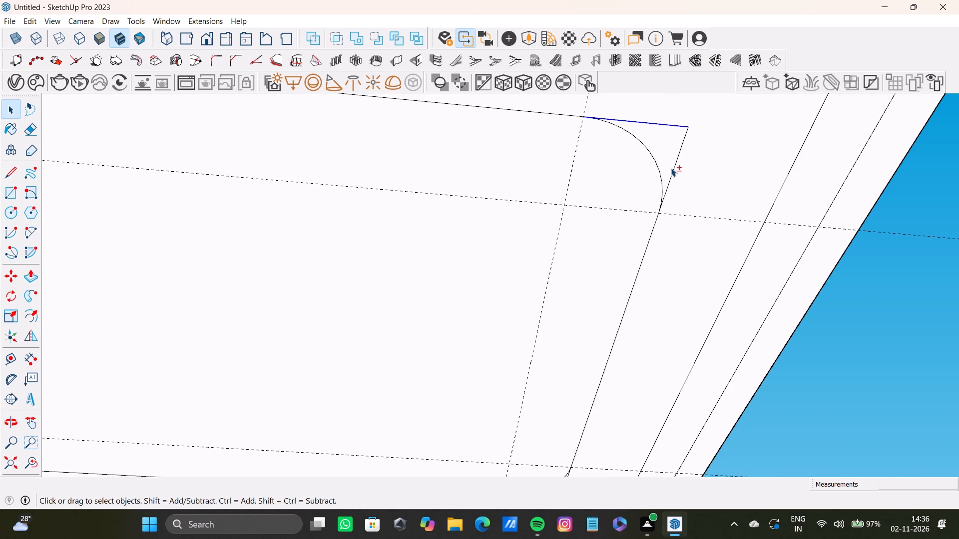
left_click(671, 171, "shift")
scroll(683, 200, "down", 7, "shift")
middle_click_drag(631, 273, 629, 154, "shift")
scroll(613, 273, "up", 9, "shift")
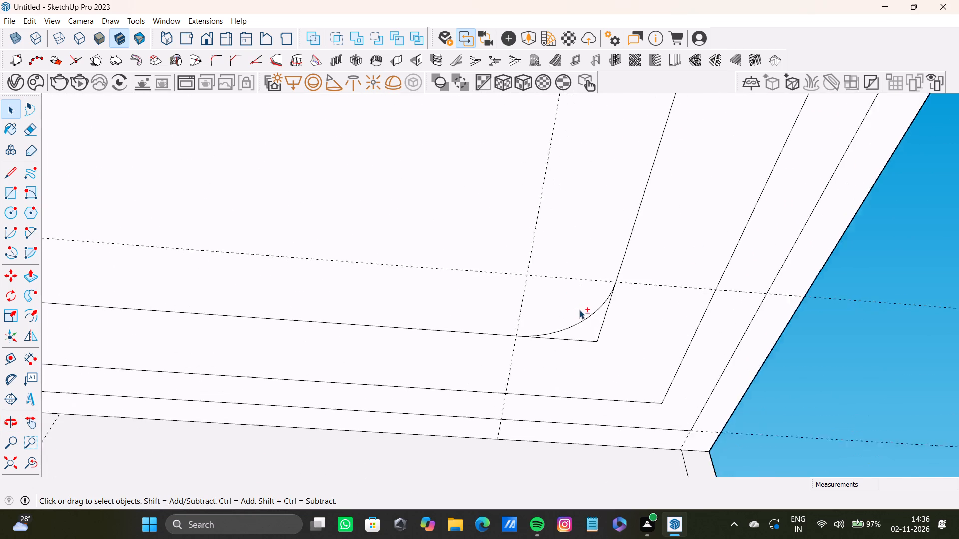
scroll(579, 310, "up", 5, "shift")
left_click(618, 332, "shift")
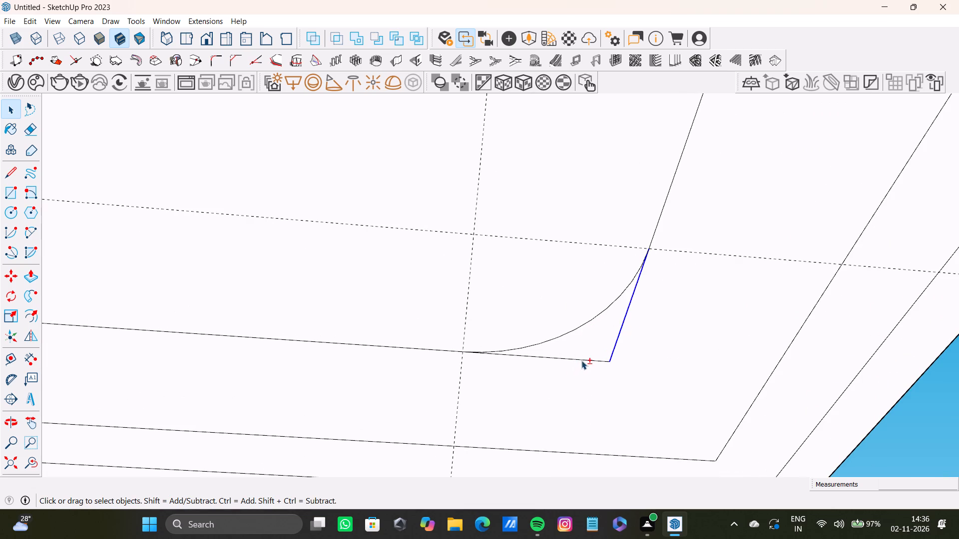
left_click(581, 360, "shift")
key("Delete")
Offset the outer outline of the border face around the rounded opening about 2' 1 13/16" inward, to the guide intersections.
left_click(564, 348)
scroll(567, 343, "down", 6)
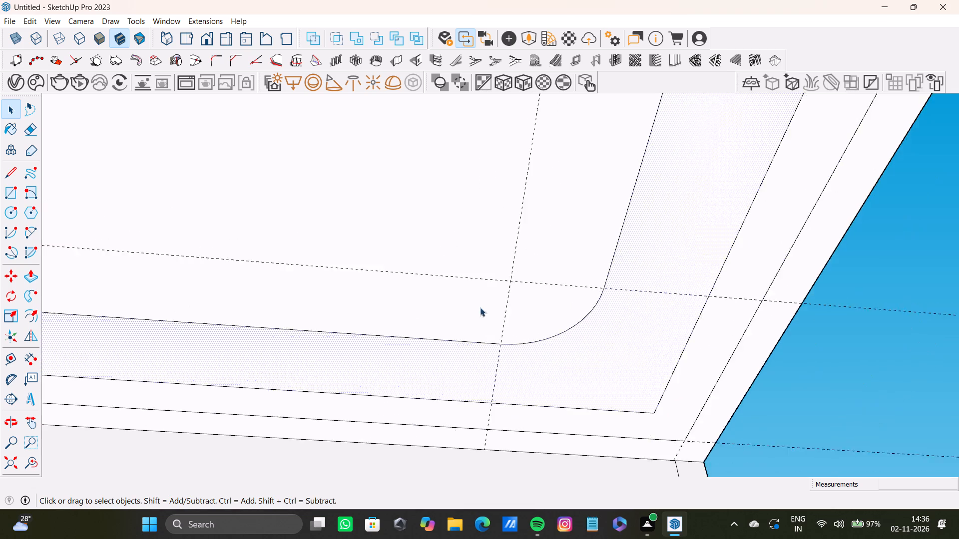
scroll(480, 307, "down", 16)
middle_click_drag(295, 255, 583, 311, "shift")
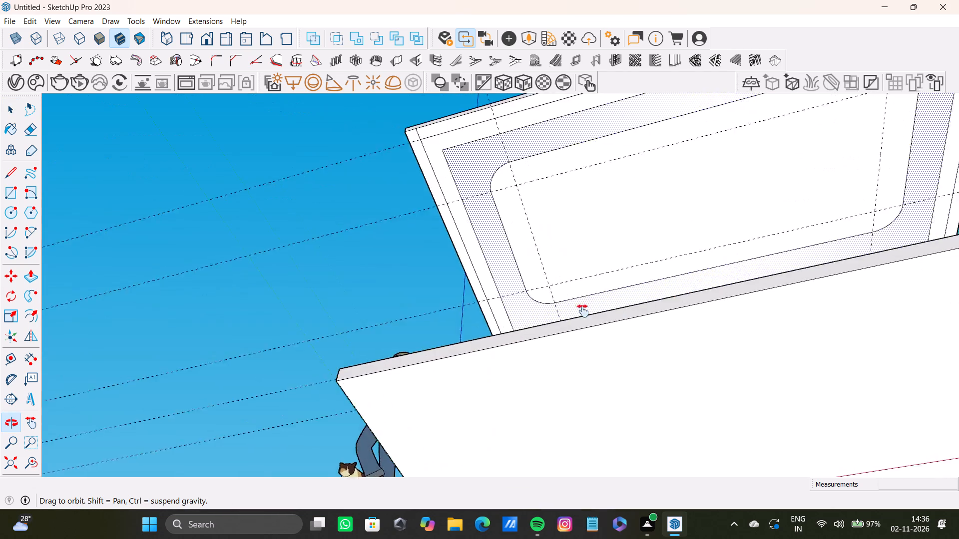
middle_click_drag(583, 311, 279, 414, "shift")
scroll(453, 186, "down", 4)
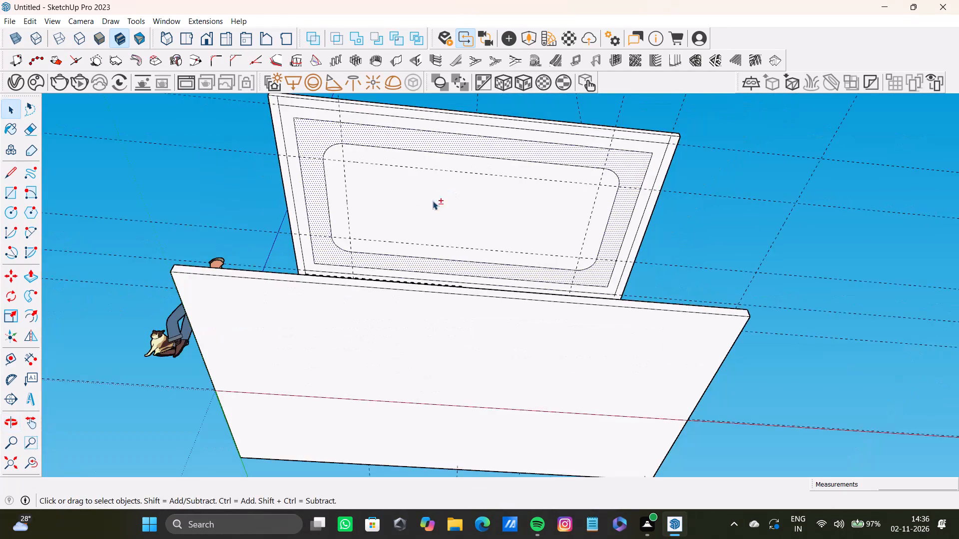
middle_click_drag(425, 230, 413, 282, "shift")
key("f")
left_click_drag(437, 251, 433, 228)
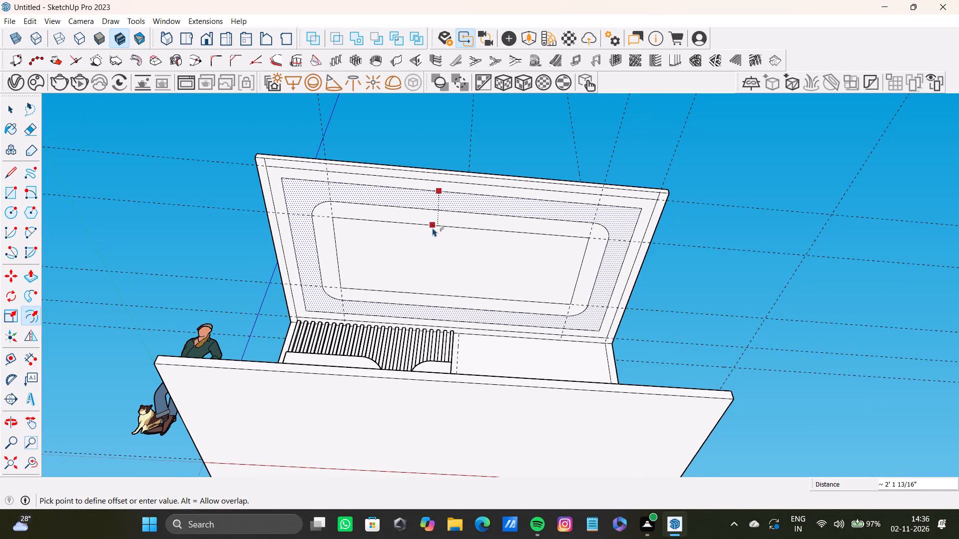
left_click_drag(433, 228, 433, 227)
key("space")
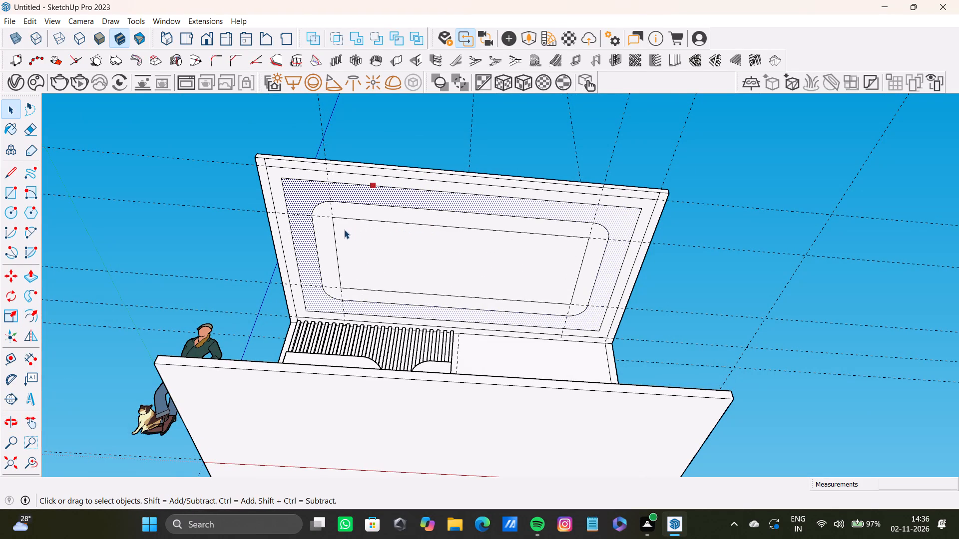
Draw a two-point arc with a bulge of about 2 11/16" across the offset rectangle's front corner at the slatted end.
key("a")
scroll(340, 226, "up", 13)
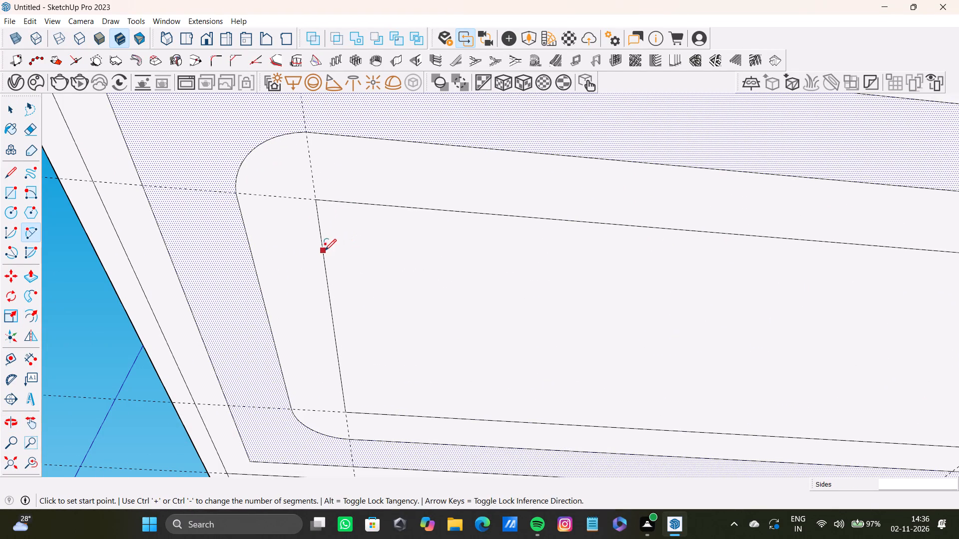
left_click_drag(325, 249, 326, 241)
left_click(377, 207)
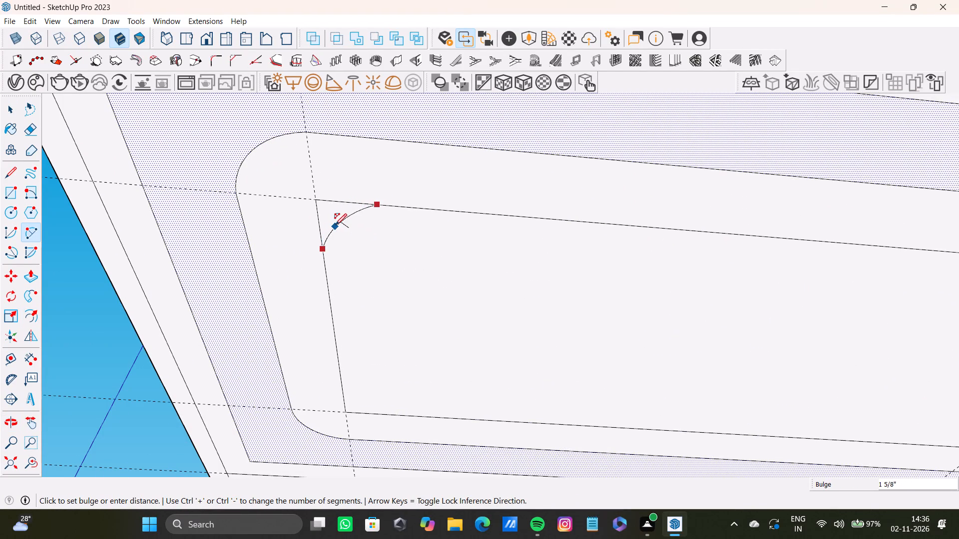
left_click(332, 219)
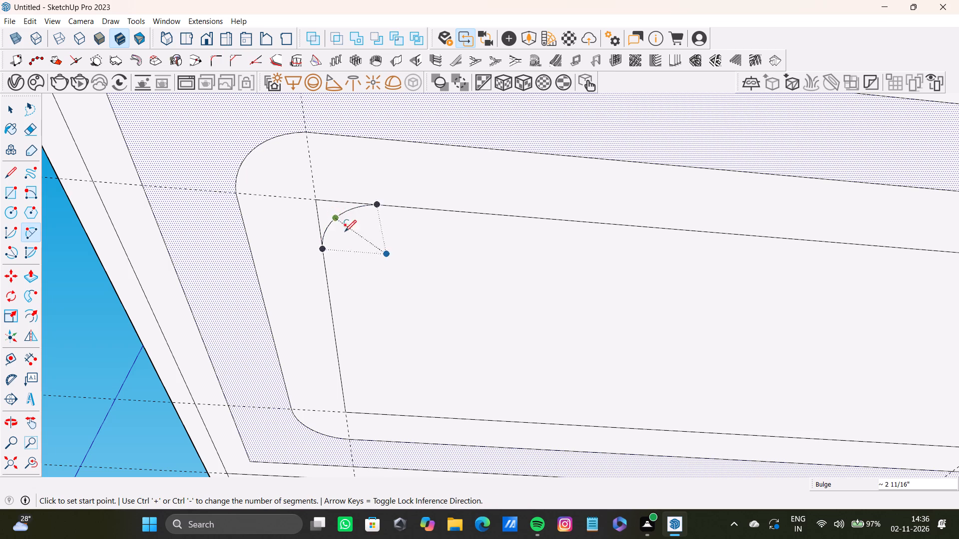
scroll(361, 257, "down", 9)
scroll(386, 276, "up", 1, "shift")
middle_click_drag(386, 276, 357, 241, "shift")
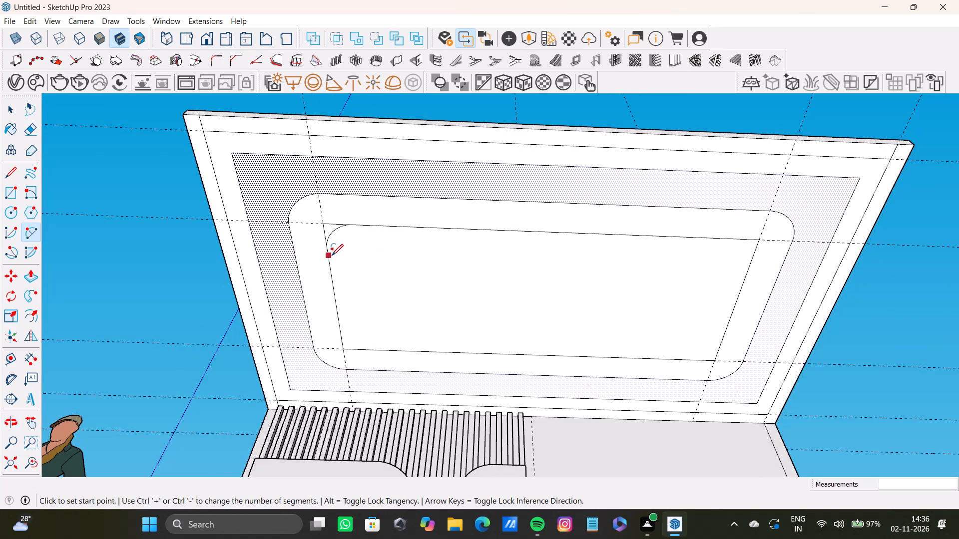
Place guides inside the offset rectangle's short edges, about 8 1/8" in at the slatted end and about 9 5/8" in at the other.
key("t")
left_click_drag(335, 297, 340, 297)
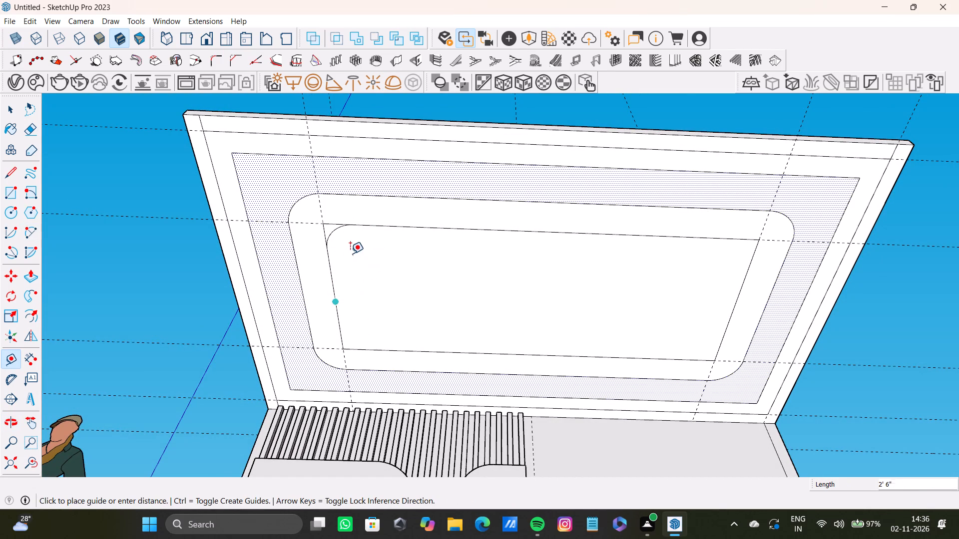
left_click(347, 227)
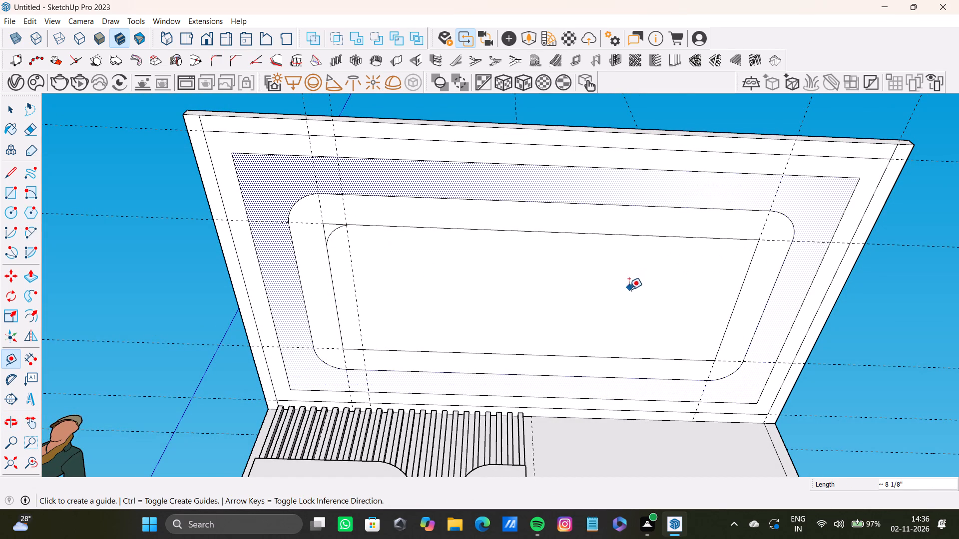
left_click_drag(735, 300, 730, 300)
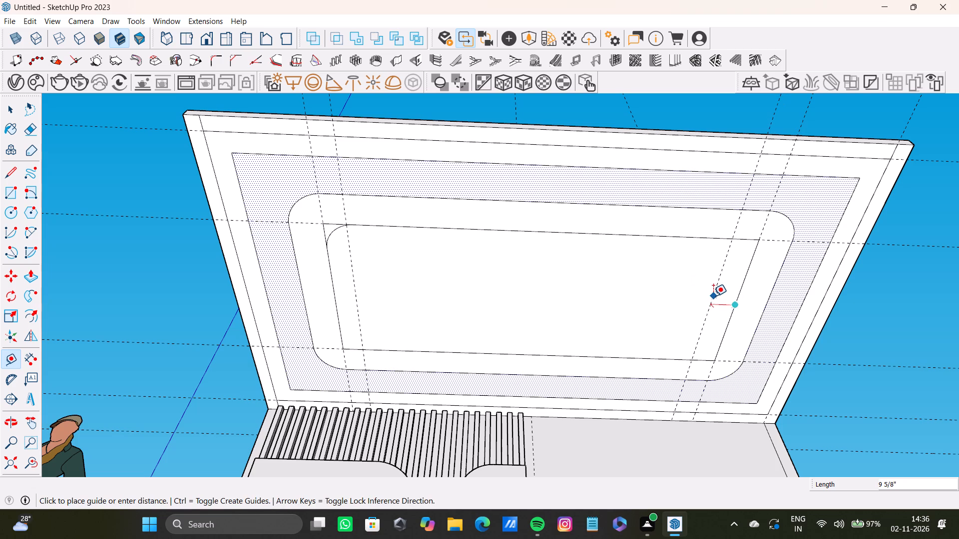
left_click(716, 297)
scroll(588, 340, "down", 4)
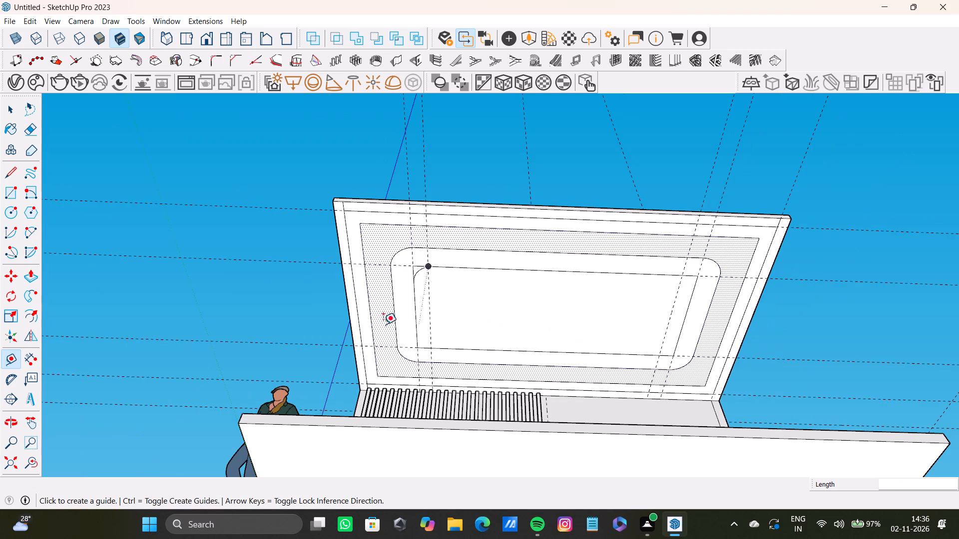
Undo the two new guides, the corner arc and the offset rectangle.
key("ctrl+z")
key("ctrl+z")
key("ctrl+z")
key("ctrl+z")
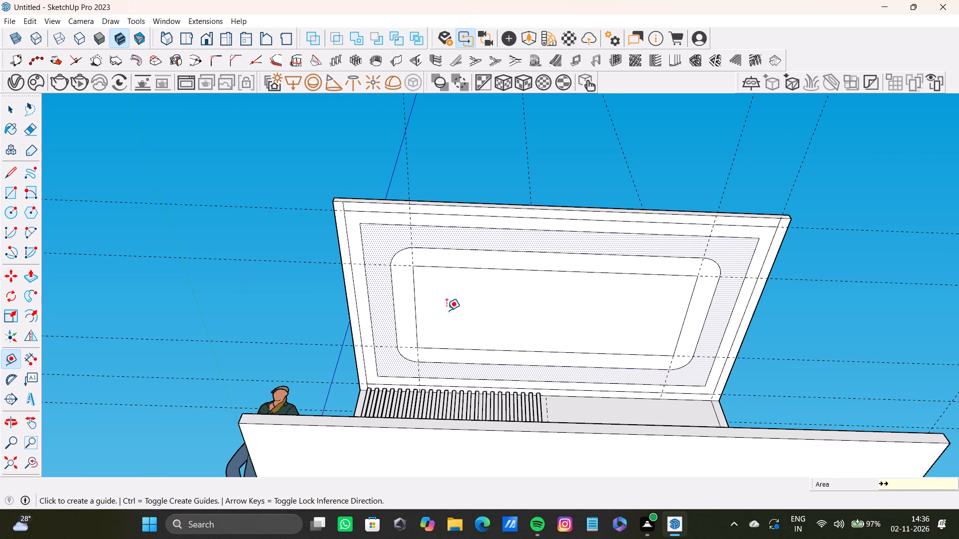
Draw a rectangle about 12' 10 1/4" by 5' 3/4" inside the rounded outline, between opposite guide intersections.
key("r")
scroll(425, 272, "up", 3)
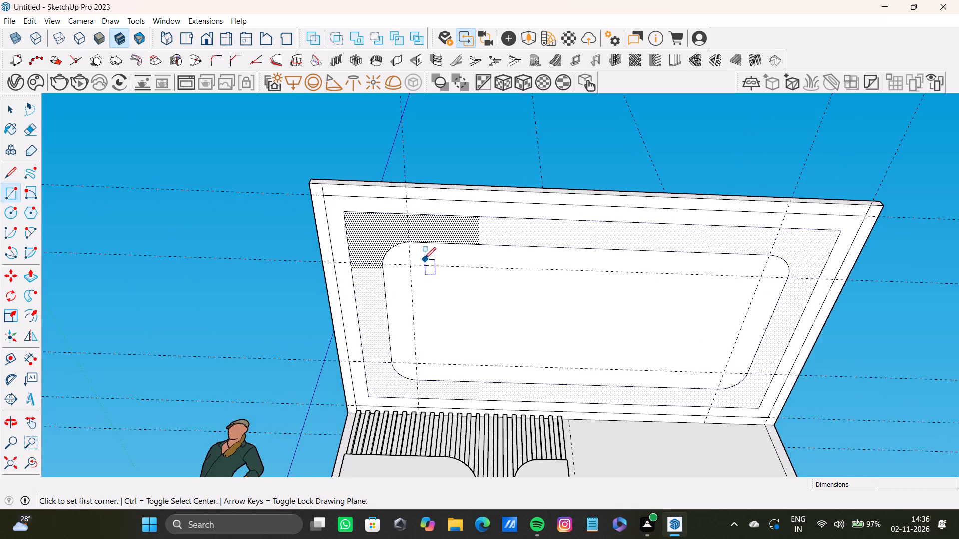
scroll(424, 259, "up", 3)
left_click(406, 268)
scroll(577, 327, "down", 7)
middle_click_drag(601, 343, 535, 347, "shift")
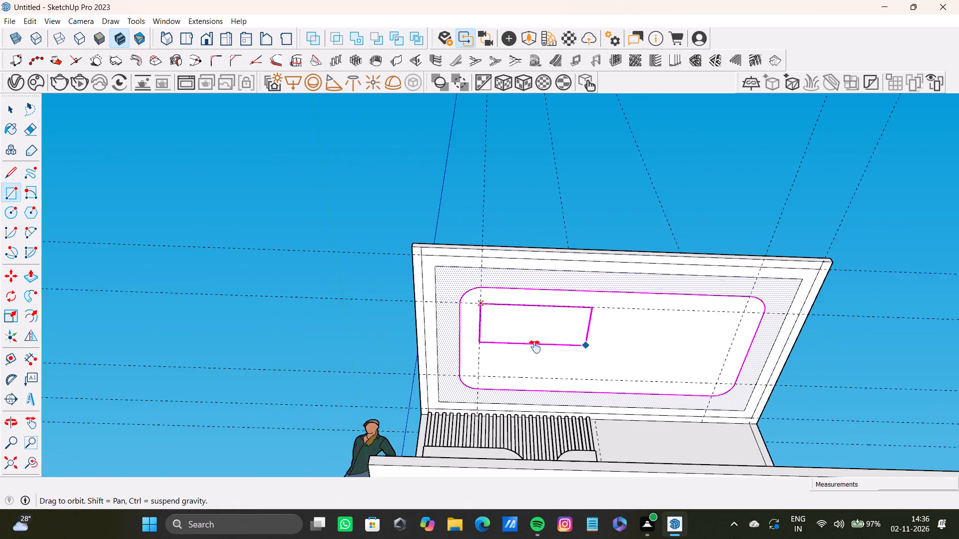
middle_click_drag(535, 347, 530, 347, "shift")
left_click(664, 385)
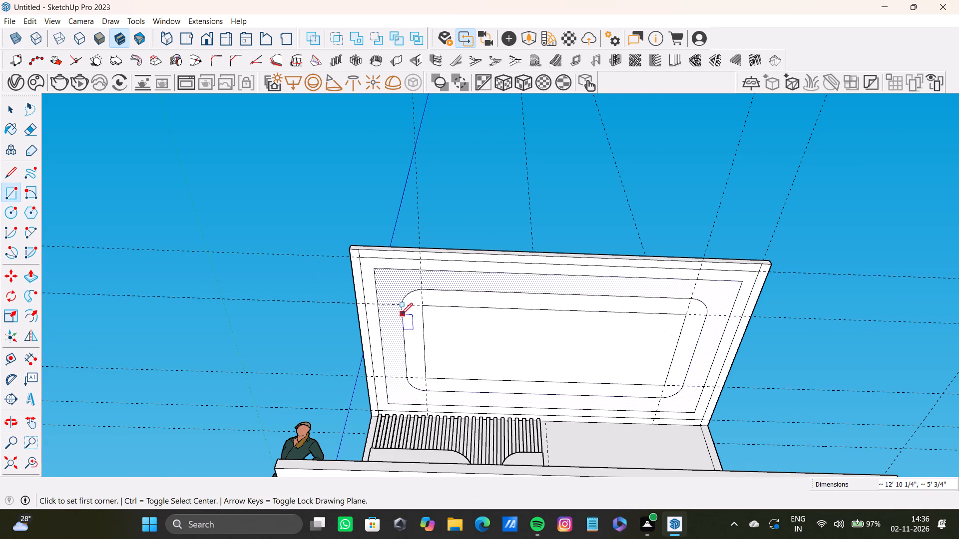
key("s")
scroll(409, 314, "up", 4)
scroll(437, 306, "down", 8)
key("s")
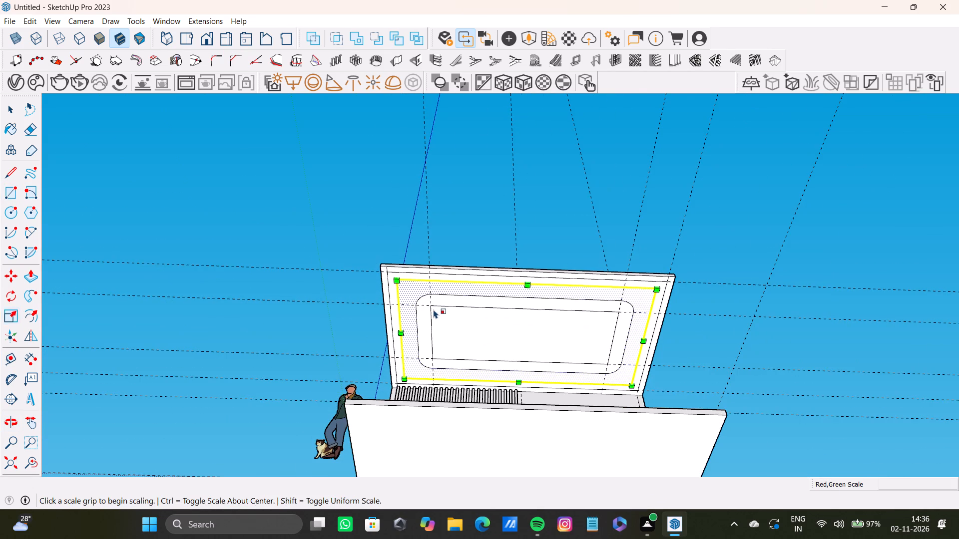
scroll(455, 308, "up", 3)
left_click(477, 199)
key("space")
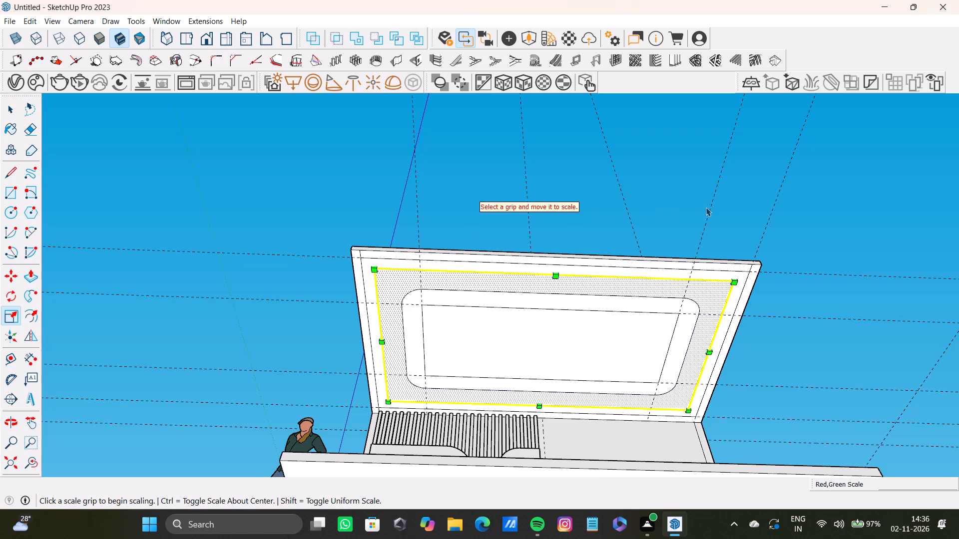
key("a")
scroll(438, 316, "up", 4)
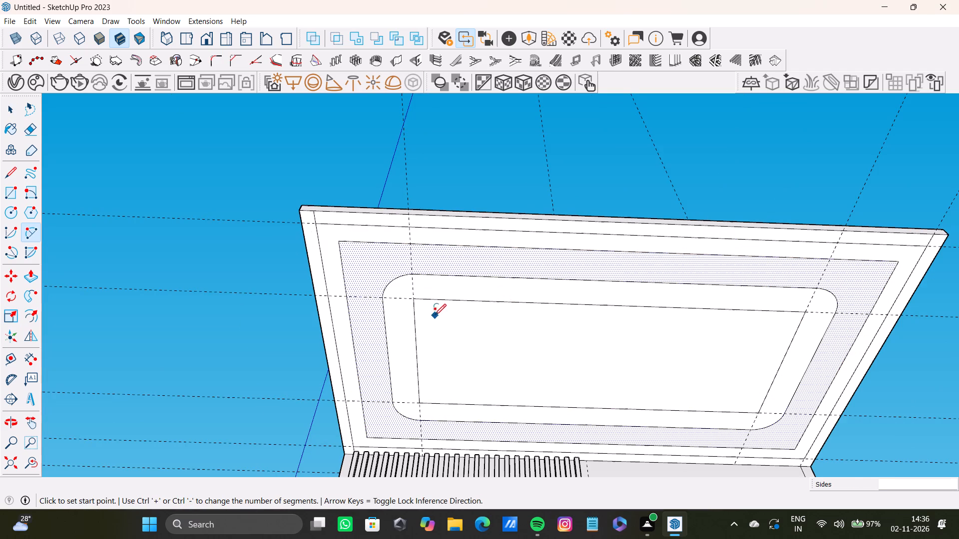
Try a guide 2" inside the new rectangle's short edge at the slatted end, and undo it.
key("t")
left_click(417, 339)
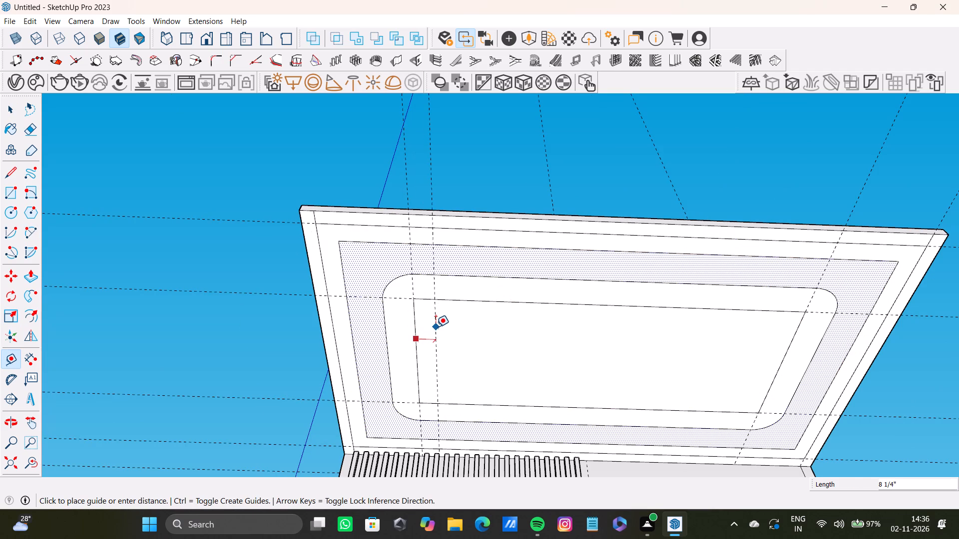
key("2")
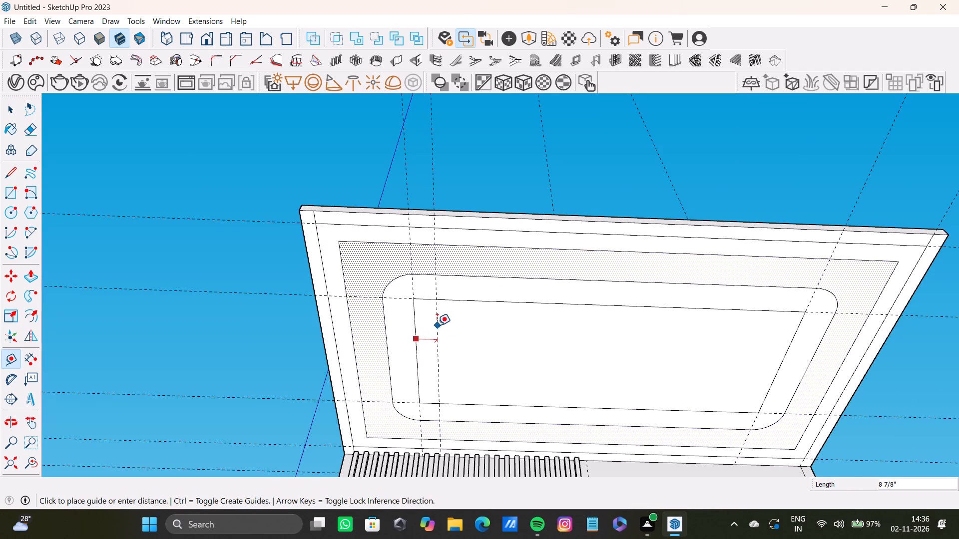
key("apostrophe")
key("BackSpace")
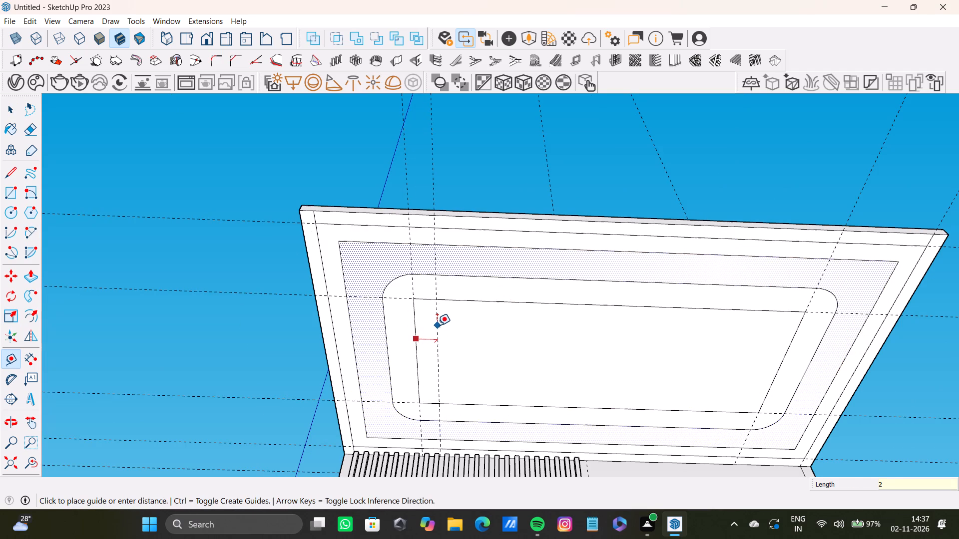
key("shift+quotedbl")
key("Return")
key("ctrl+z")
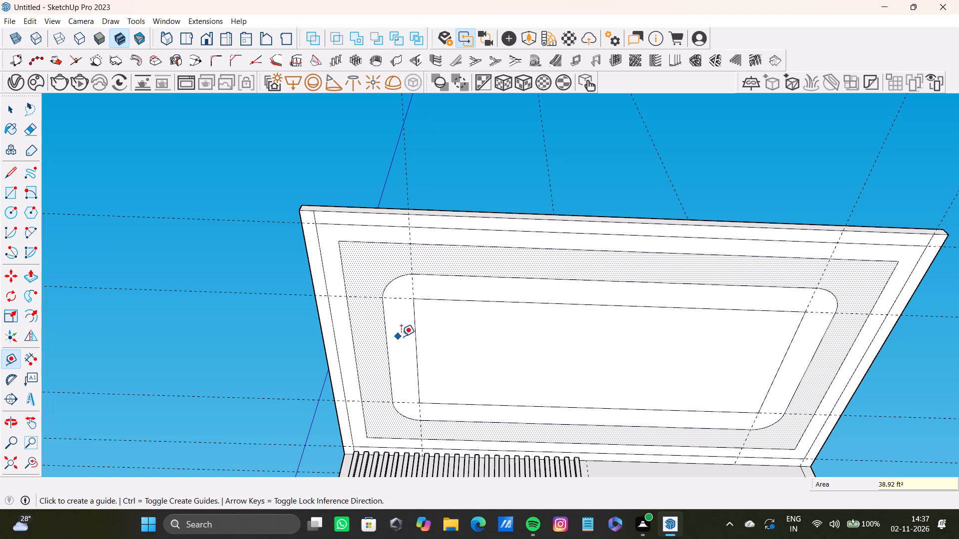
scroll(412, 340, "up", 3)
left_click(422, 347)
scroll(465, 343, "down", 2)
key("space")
Place guides 1' inside both short edges of the new rectangle on the canopy underside.
key("t")
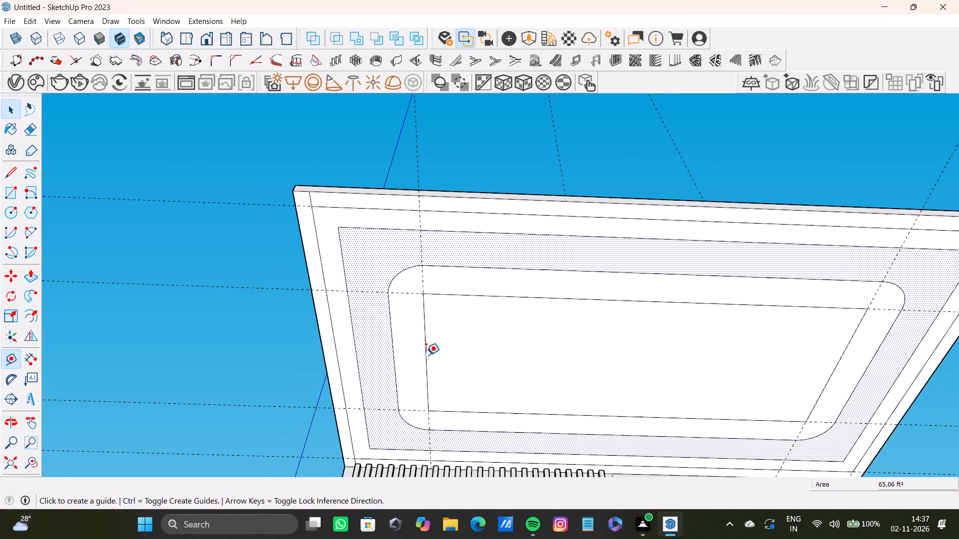
left_click(426, 359)
scroll(456, 353, "down", 8)
middle_click_drag(458, 353, 434, 349, "shift")
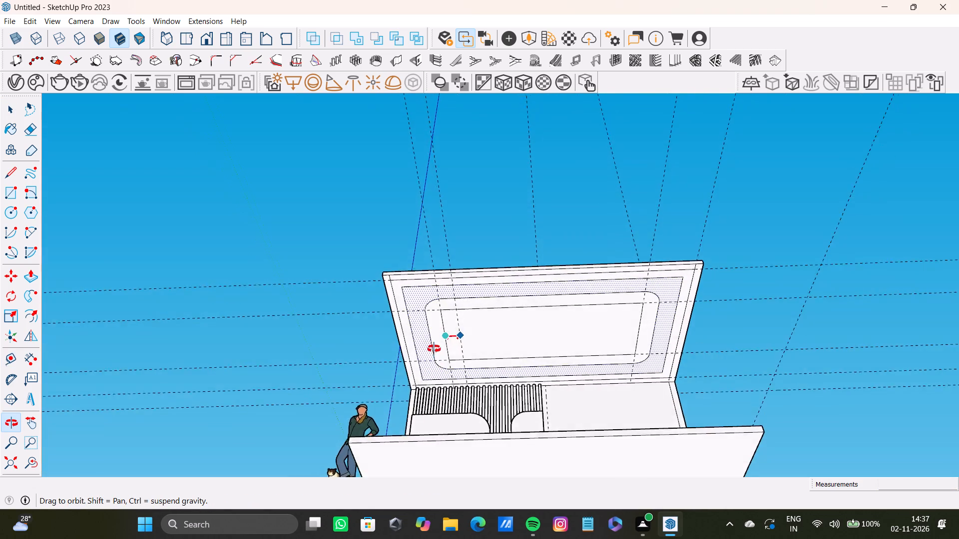
middle_click_drag(434, 349, 434, 323, "shift")
scroll(439, 317, "up", 6)
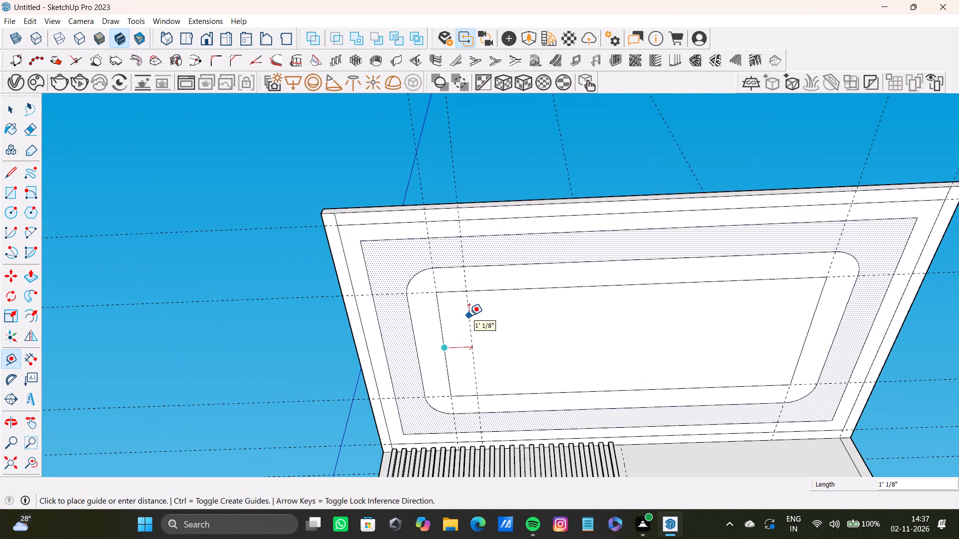
type("1'")
key("Return")
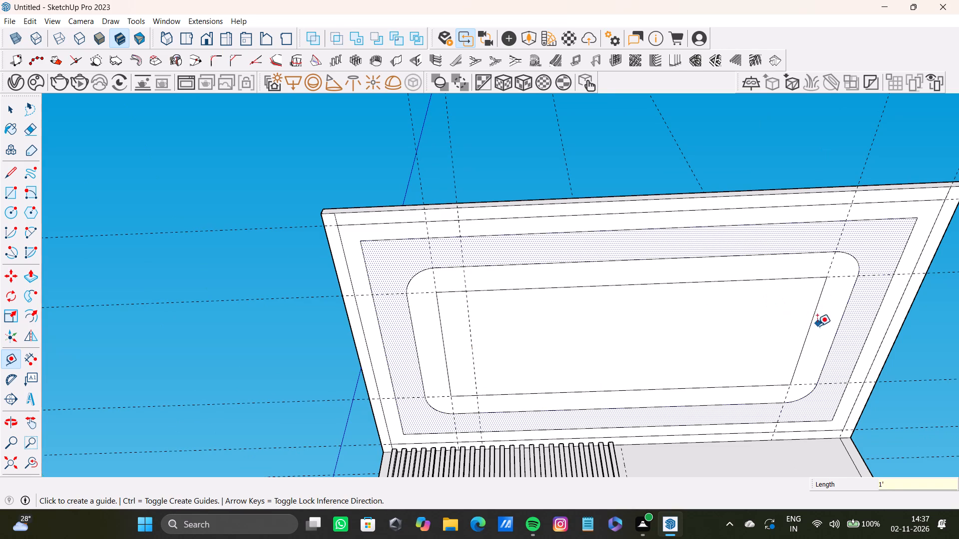
left_click(808, 335)
type("1'")
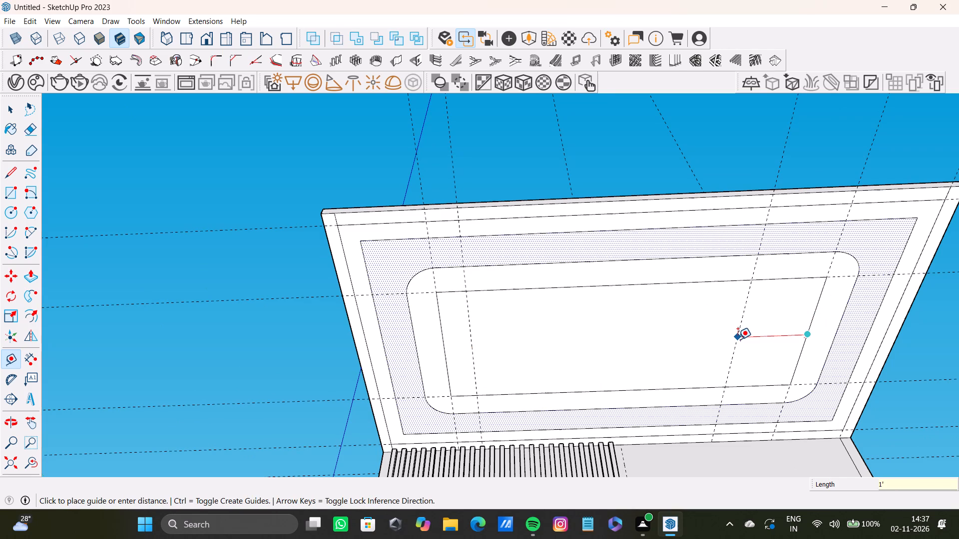
key("Return")
Place guides 1' inside both long edges of the inner rectangle on the canopy underside.
left_click(766, 277)
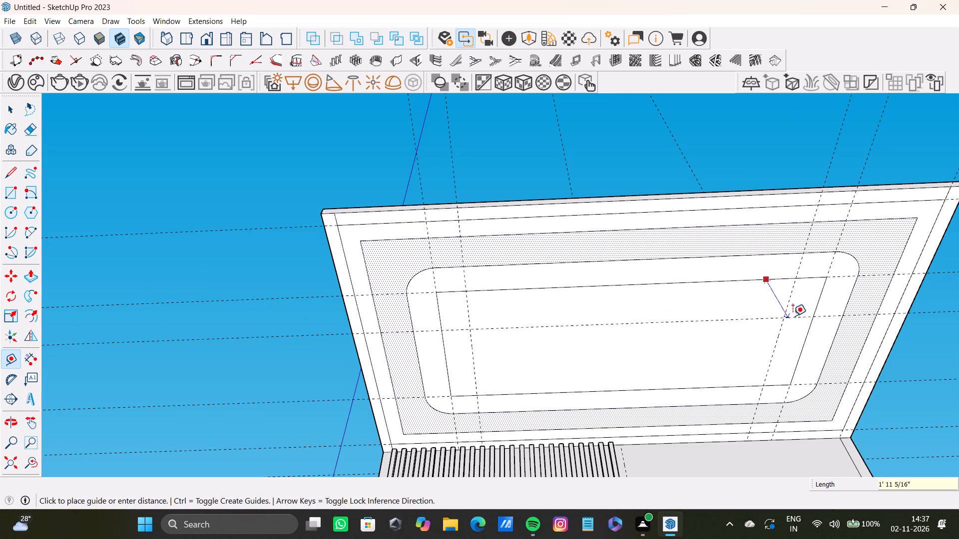
type("1'")
key("Return")
left_click(731, 387)
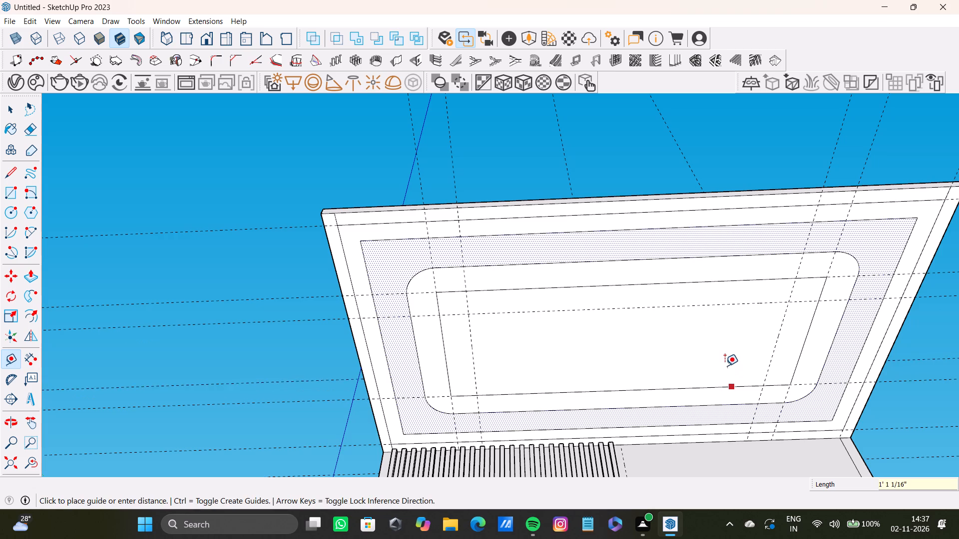
type("1'")
key("Return")
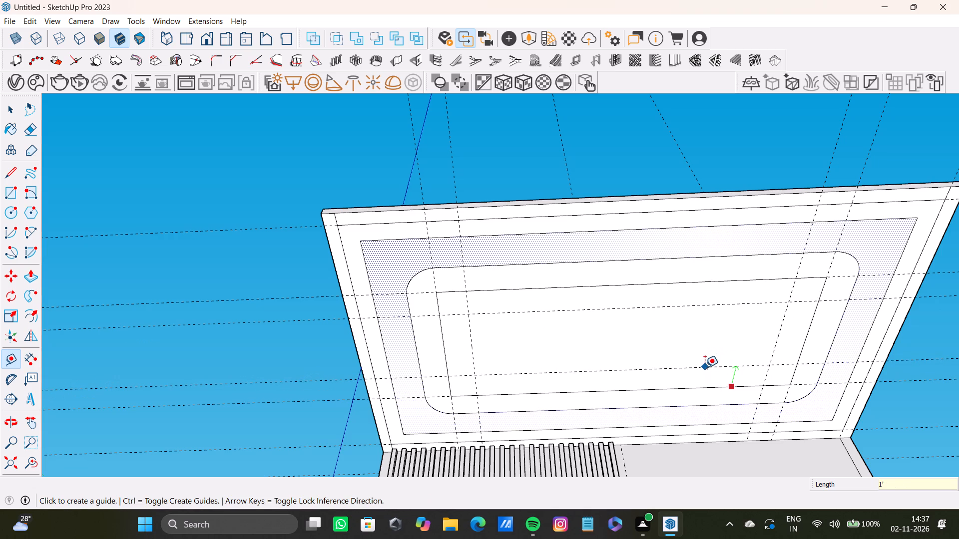
key("space")
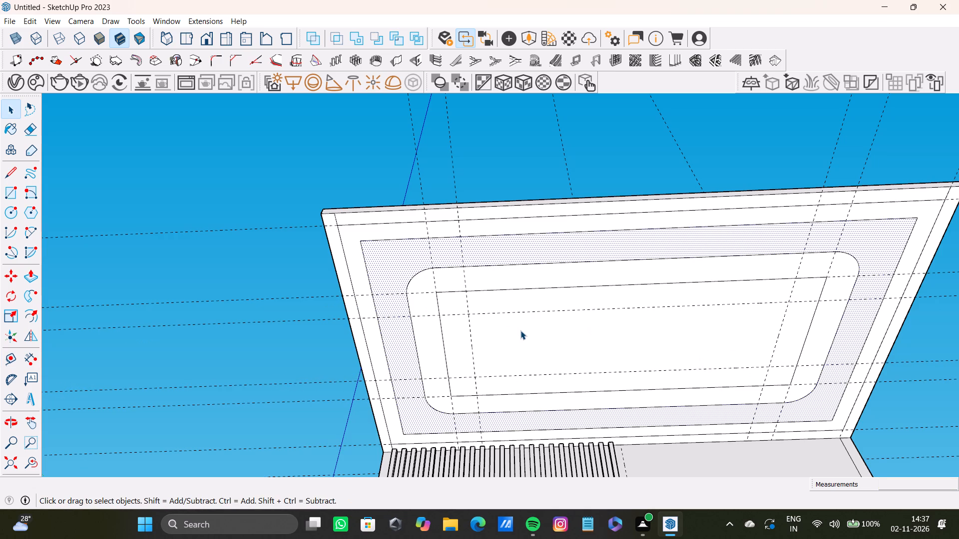
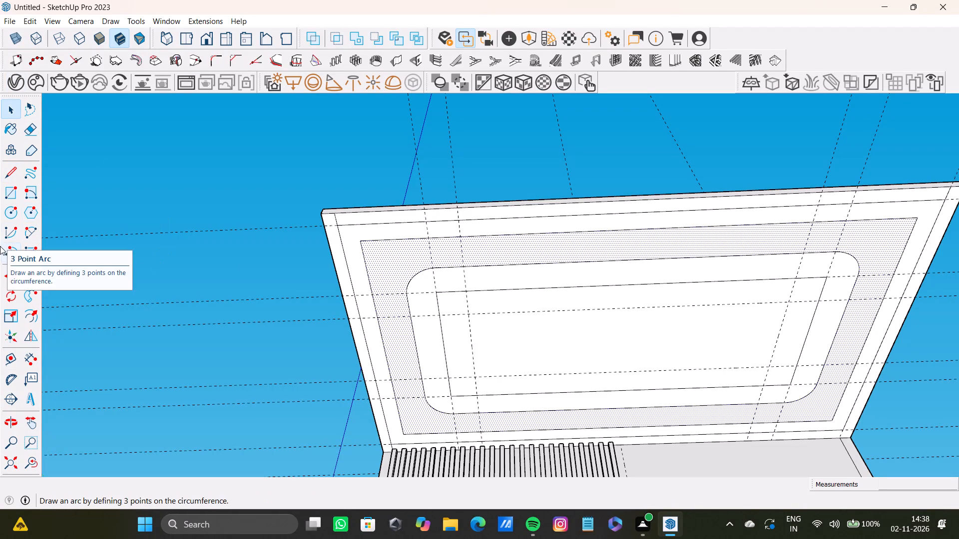
Draw a two-point arc with a bulge of about 4 3/16" across the inner rectangle's upper-left corner, between the guide intersections.
left_click(28, 227)
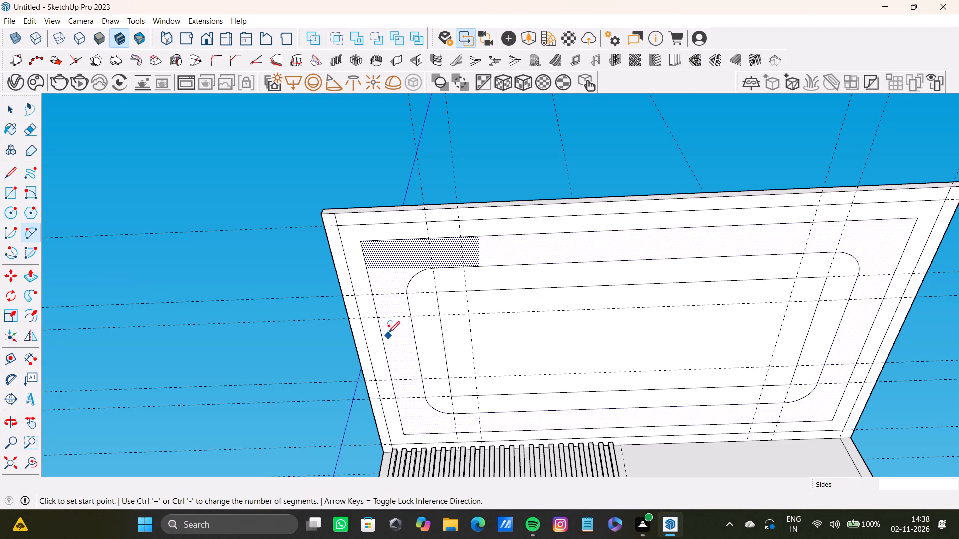
key("a")
scroll(484, 331, "up", 8)
middle_click_drag(465, 300, 446, 294)
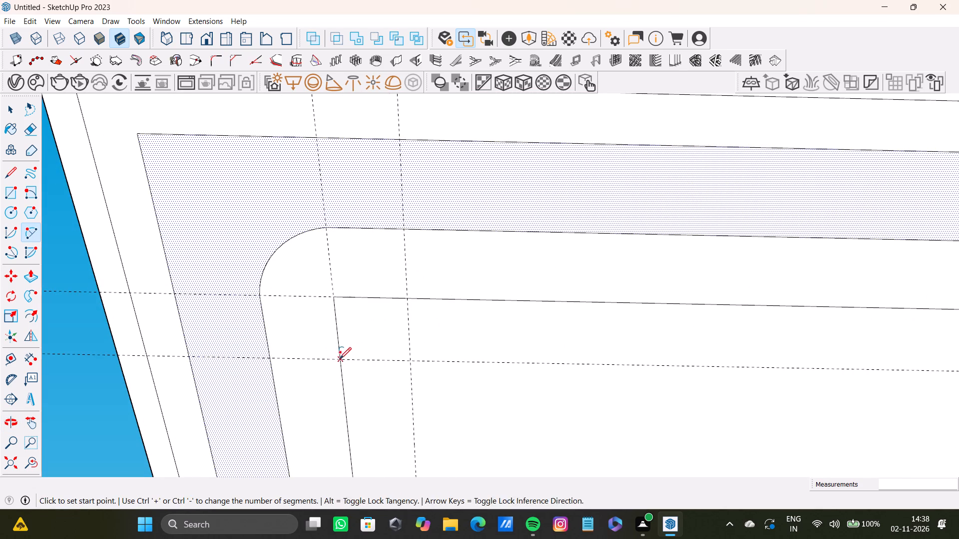
left_click(340, 357)
left_click(408, 297)
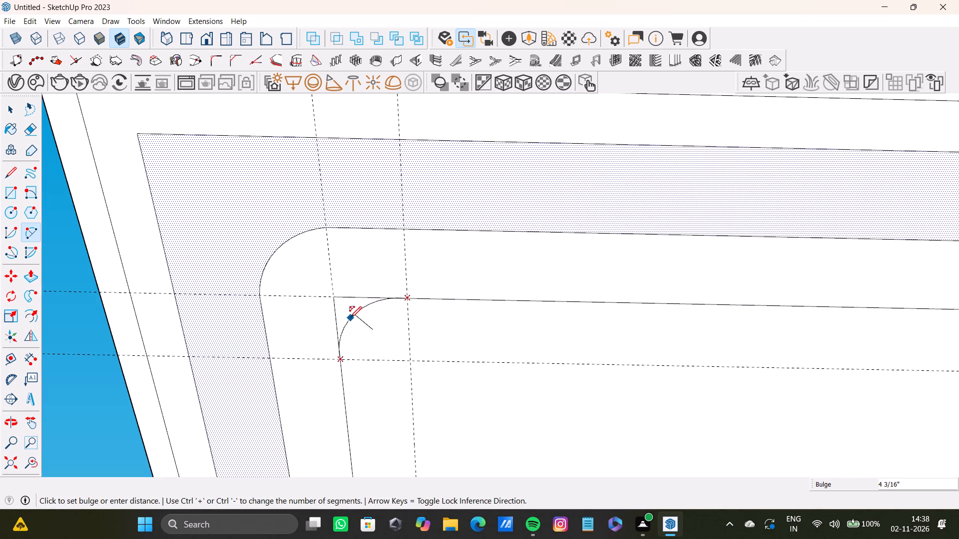
left_click(355, 316)
Draw a two-point arc with a chord of about 1' 5" across the inner rectangle's lower-left corner, between the guide intersections.
scroll(358, 317, "down", 5)
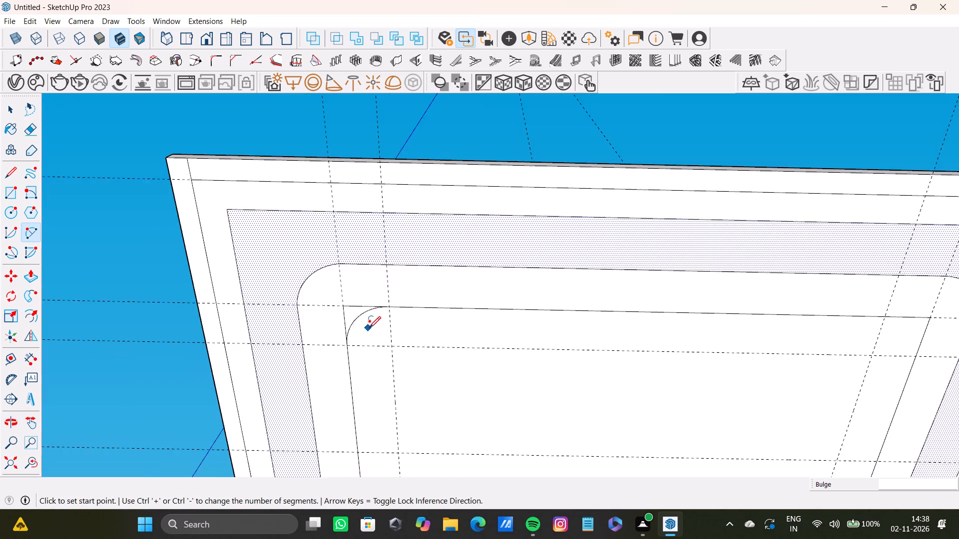
scroll(369, 328, "down", 3)
middle_click_drag(391, 363, 390, 294, "shift")
scroll(393, 422, "up", 3)
scroll(407, 327, "up", 1)
middle_click_drag(405, 329, 356, 414)
scroll(392, 391, "up", 8)
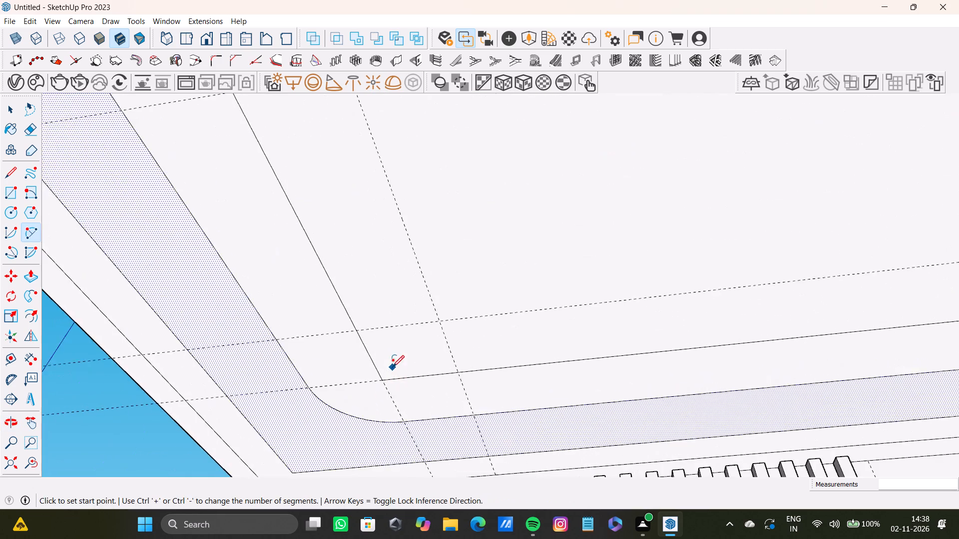
middle_click_drag(393, 366, 394, 330)
left_click(357, 301)
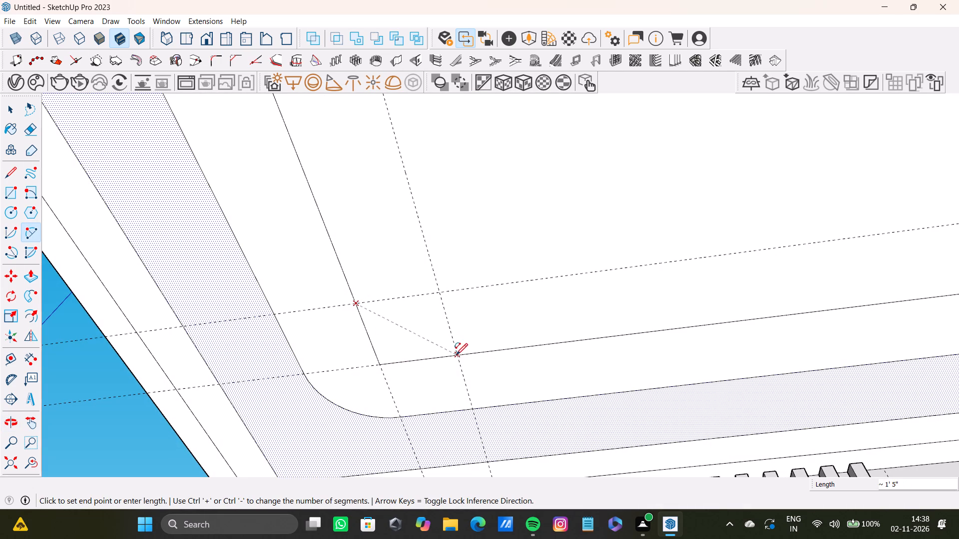
left_click(457, 355)
left_click(392, 344)
Draw a two-point arc with a chord of about 1' 5" across the inner rectangle's upper-right corner, between the guide intersections.
scroll(411, 342, "down", 6)
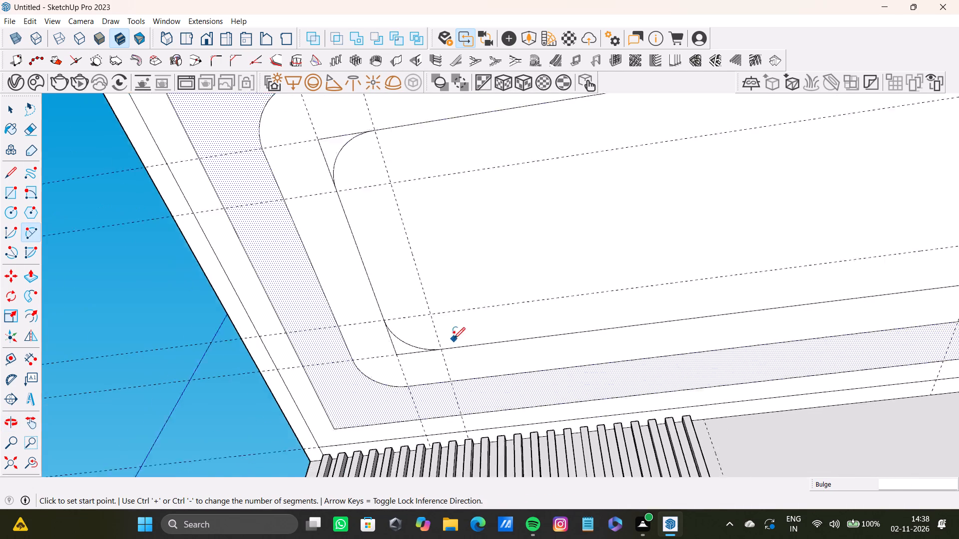
scroll(454, 339, "down", 8)
middle_click_drag(533, 357, 460, 407, "shift")
scroll(600, 321, "up", 9)
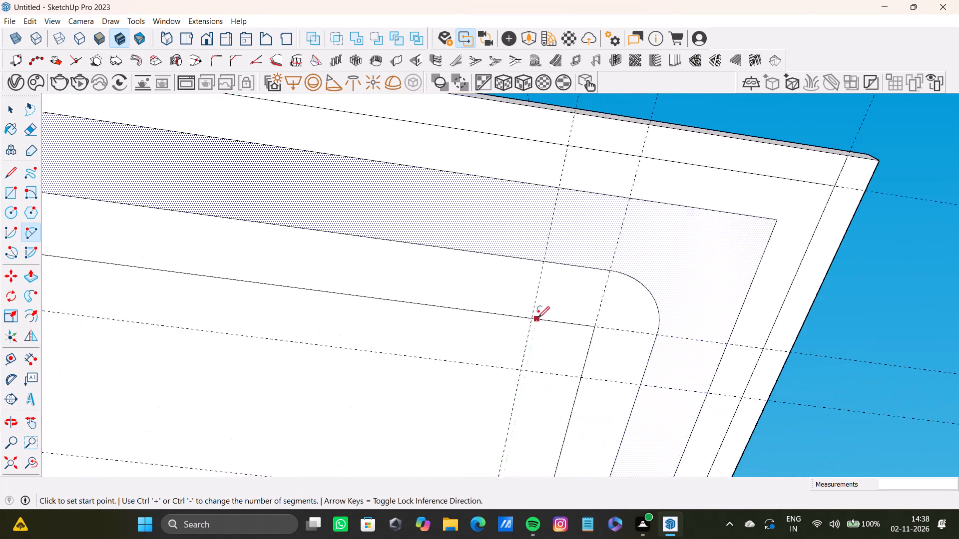
scroll(538, 318, "up", 1)
left_click_drag(533, 318, 540, 328)
key("space")
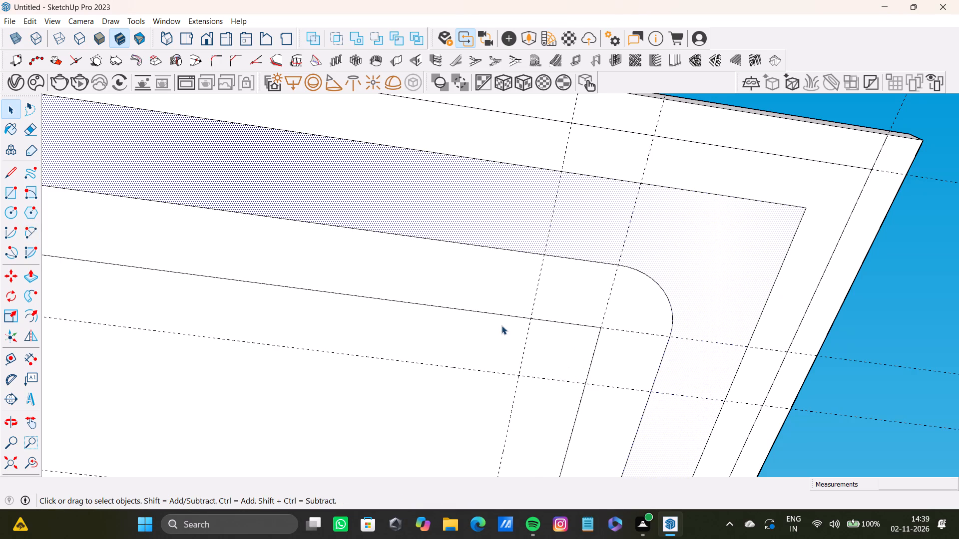
key("a")
left_click(532, 318)
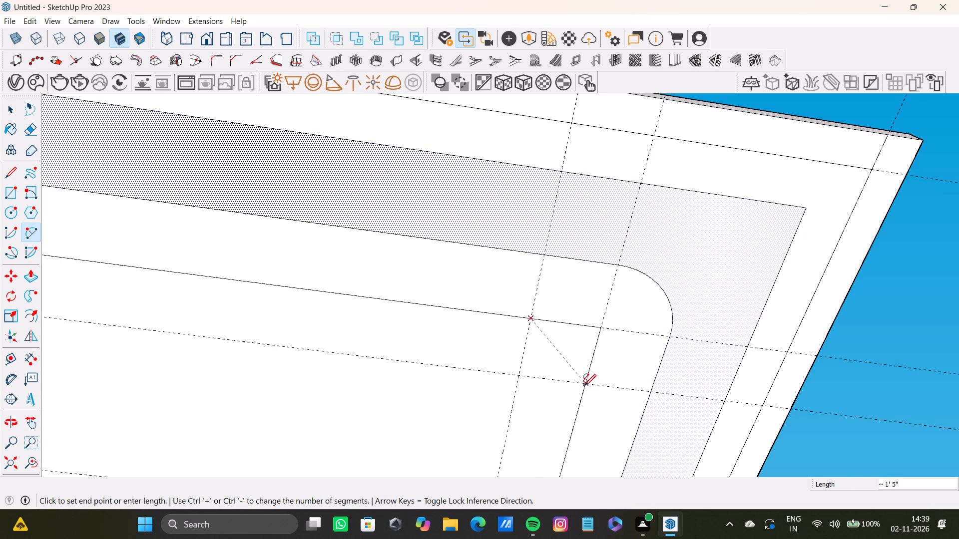
left_click(584, 386)
left_click(574, 342)
Draw a two-point arc across the inner rectangle's lower-right corner, between the guide intersections.
scroll(560, 364, "down", 8)
middle_click_drag(558, 369, 572, 314, "shift")
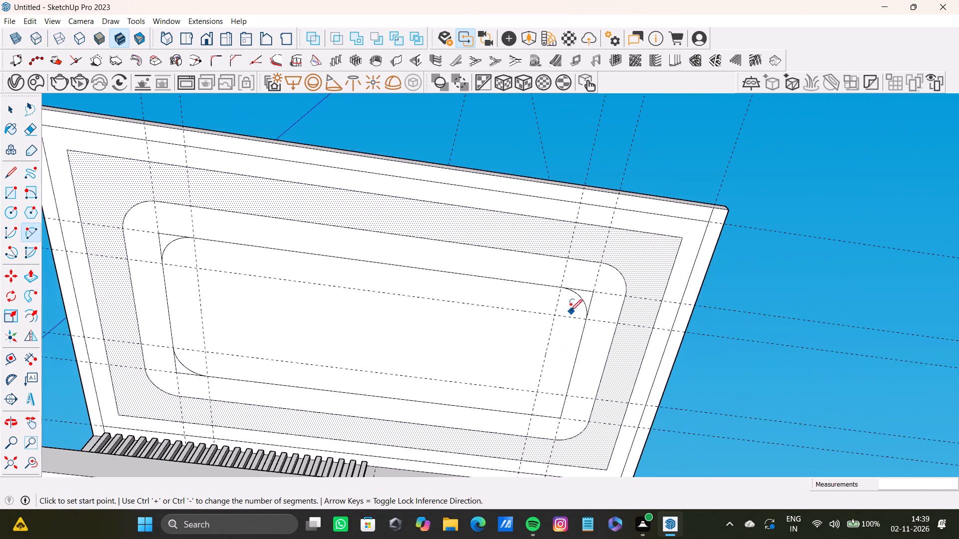
scroll(538, 424, "up", 7)
left_click(523, 405)
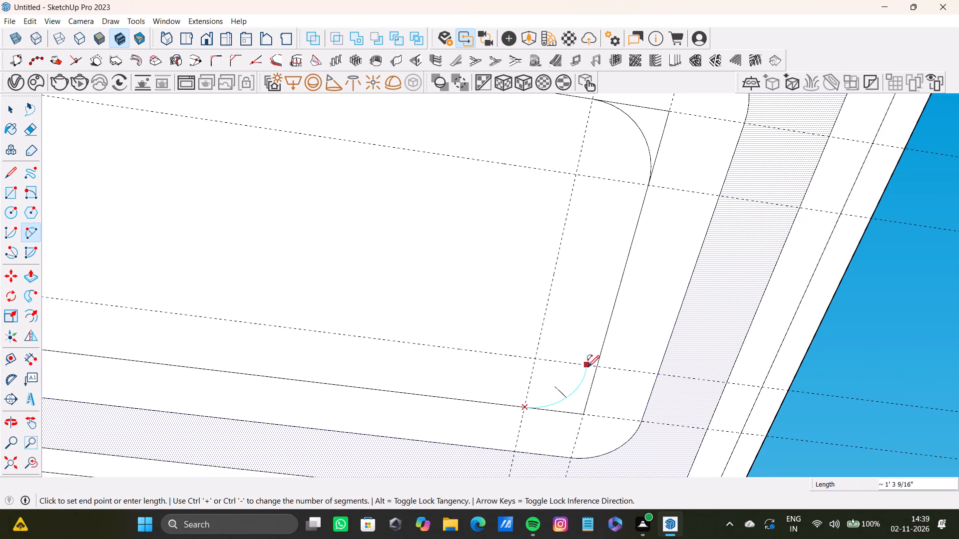
left_click(594, 367)
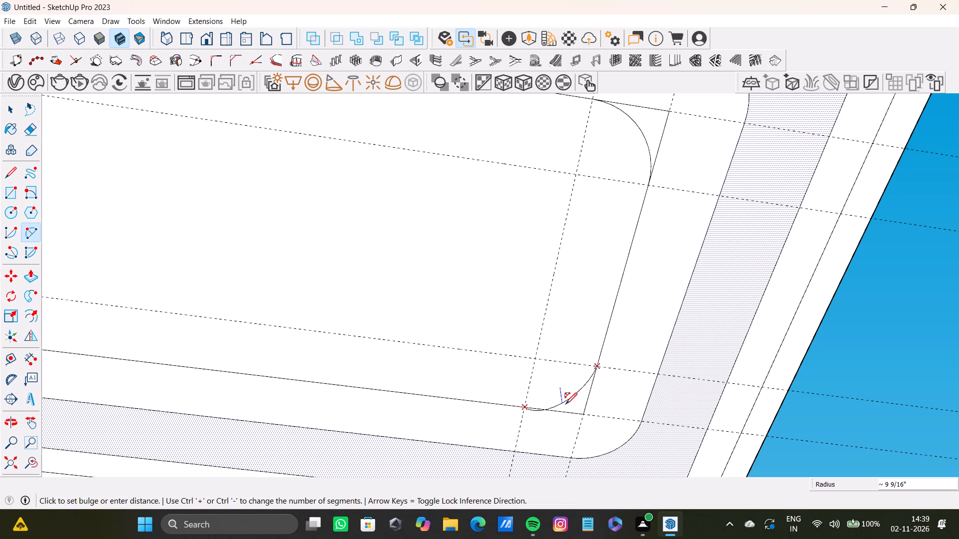
left_click(574, 400)
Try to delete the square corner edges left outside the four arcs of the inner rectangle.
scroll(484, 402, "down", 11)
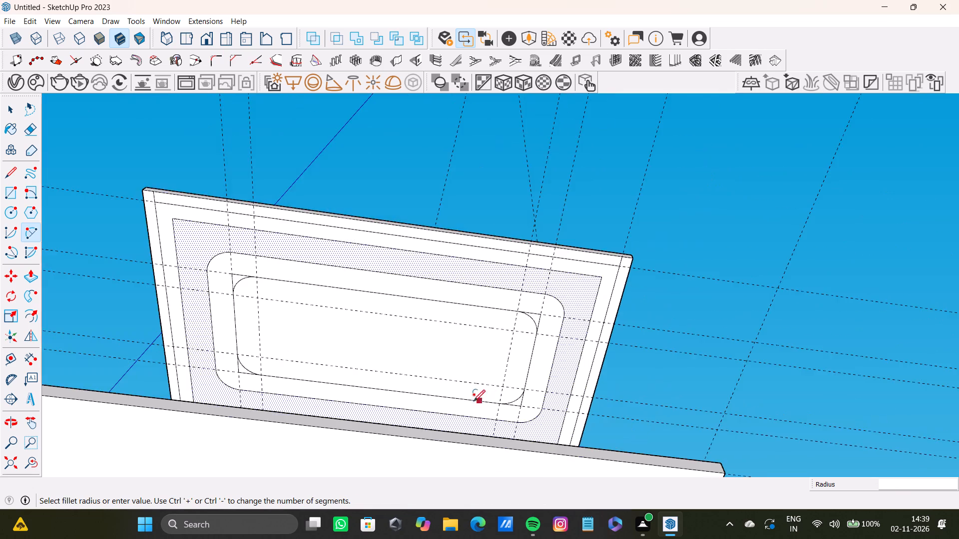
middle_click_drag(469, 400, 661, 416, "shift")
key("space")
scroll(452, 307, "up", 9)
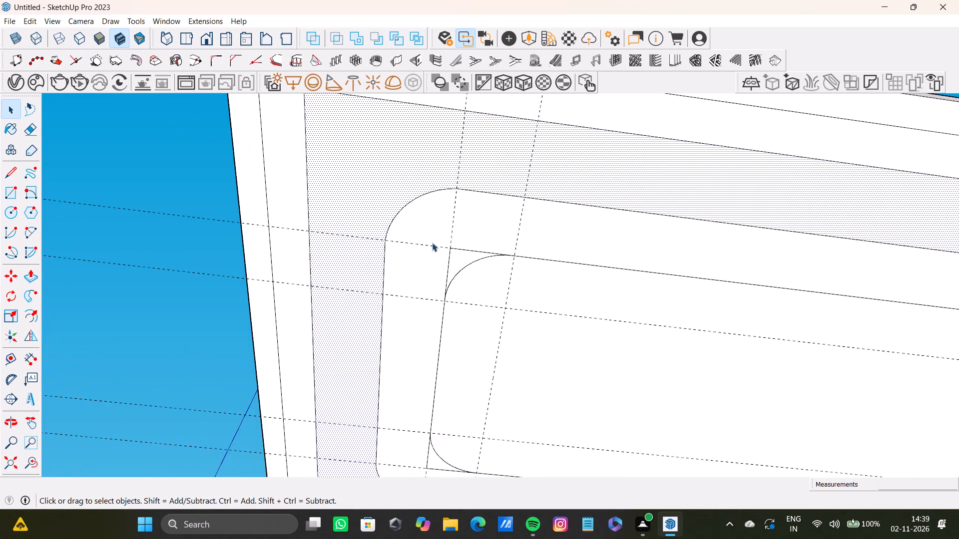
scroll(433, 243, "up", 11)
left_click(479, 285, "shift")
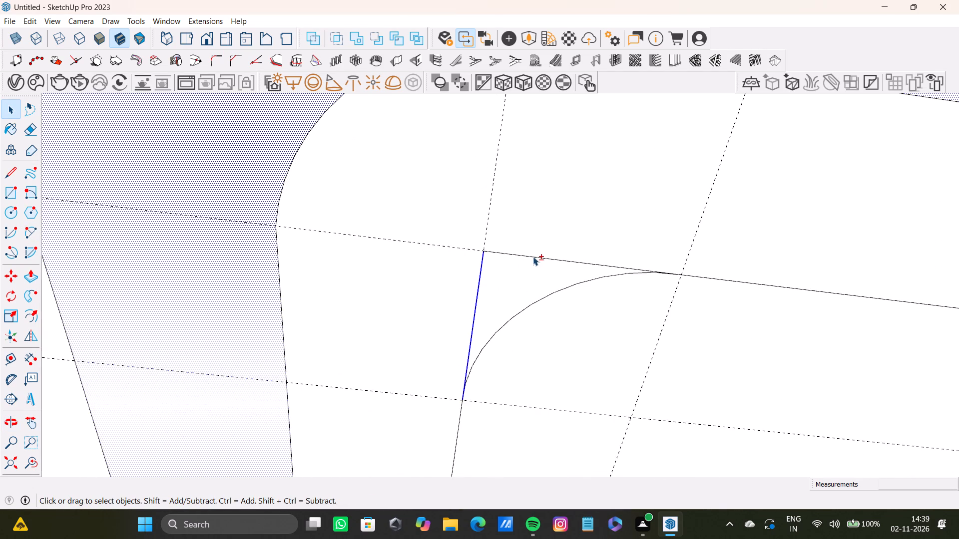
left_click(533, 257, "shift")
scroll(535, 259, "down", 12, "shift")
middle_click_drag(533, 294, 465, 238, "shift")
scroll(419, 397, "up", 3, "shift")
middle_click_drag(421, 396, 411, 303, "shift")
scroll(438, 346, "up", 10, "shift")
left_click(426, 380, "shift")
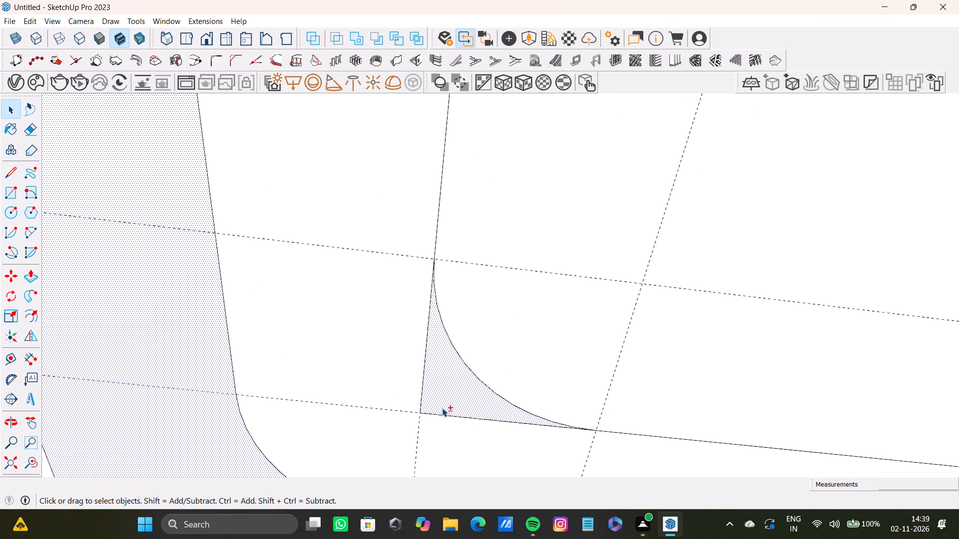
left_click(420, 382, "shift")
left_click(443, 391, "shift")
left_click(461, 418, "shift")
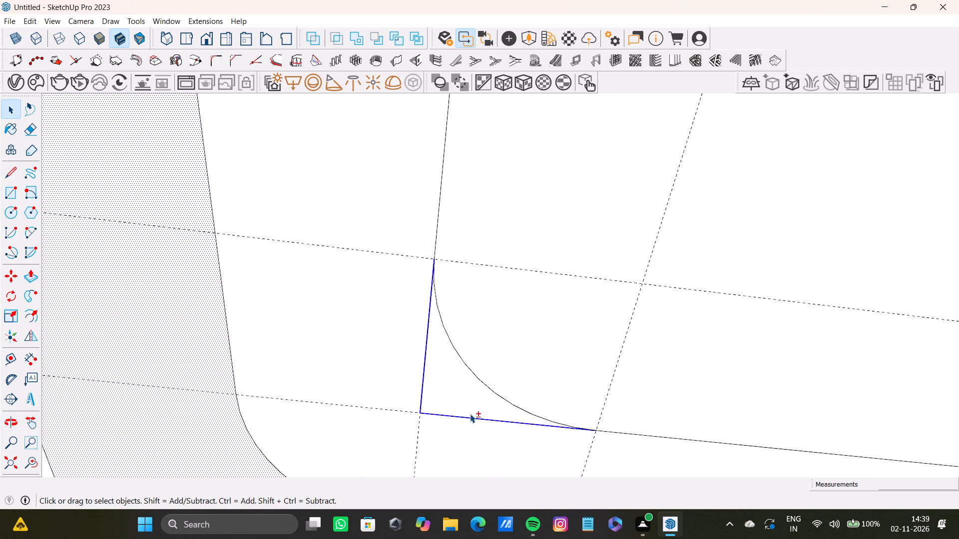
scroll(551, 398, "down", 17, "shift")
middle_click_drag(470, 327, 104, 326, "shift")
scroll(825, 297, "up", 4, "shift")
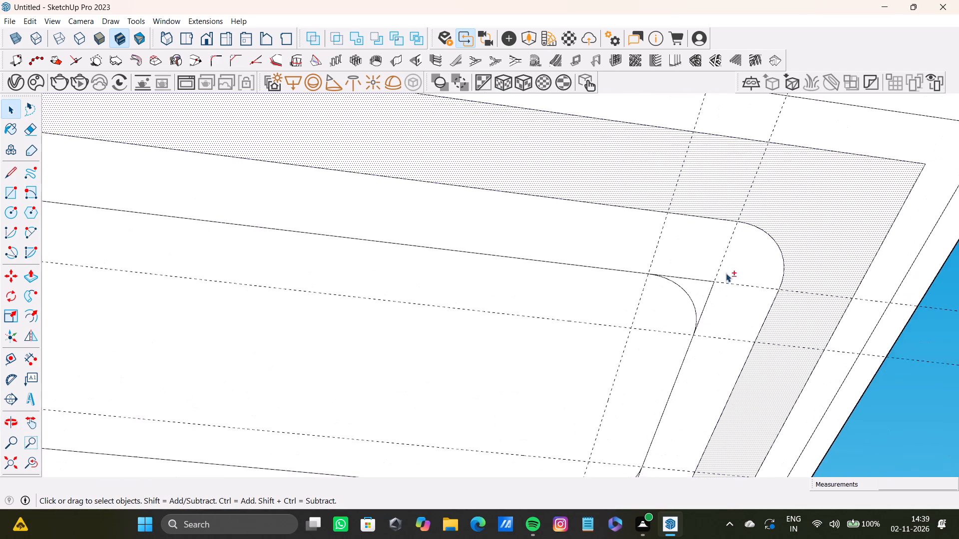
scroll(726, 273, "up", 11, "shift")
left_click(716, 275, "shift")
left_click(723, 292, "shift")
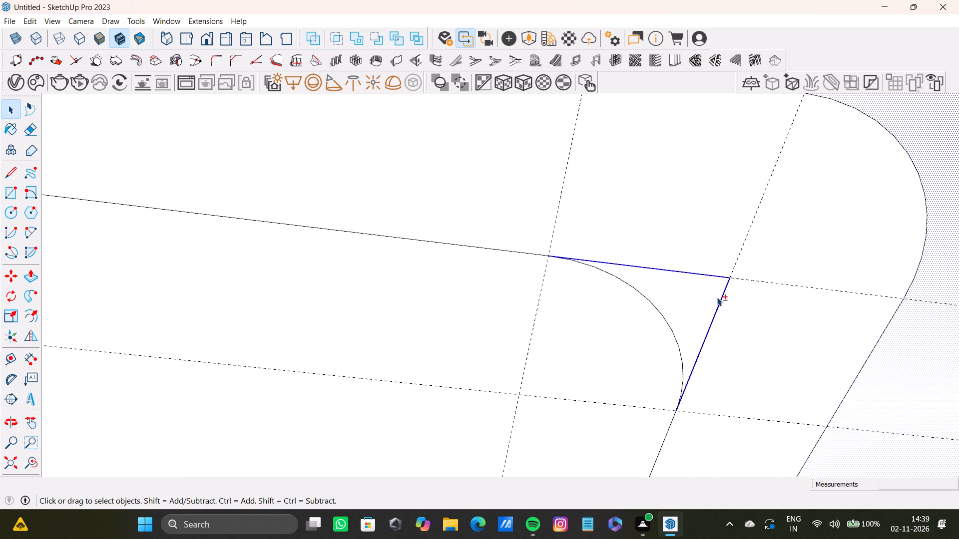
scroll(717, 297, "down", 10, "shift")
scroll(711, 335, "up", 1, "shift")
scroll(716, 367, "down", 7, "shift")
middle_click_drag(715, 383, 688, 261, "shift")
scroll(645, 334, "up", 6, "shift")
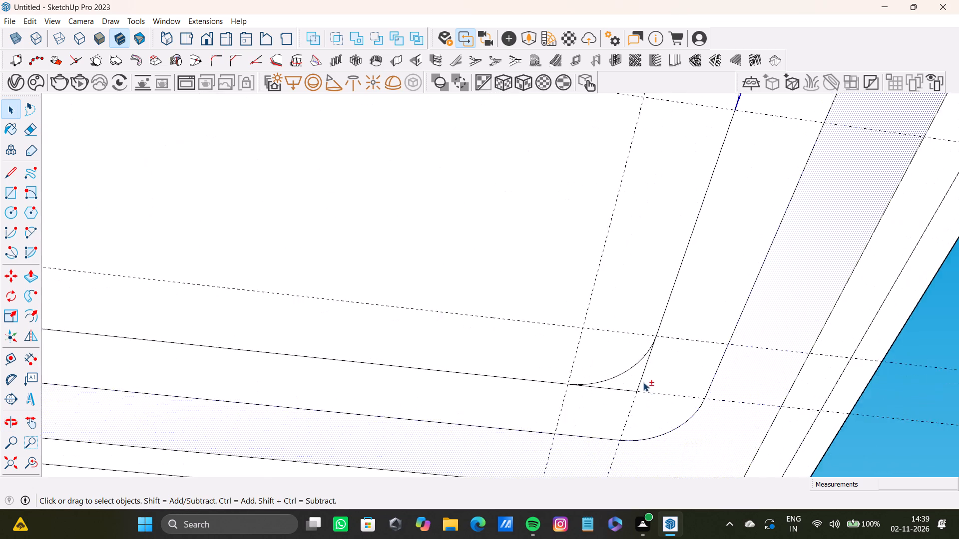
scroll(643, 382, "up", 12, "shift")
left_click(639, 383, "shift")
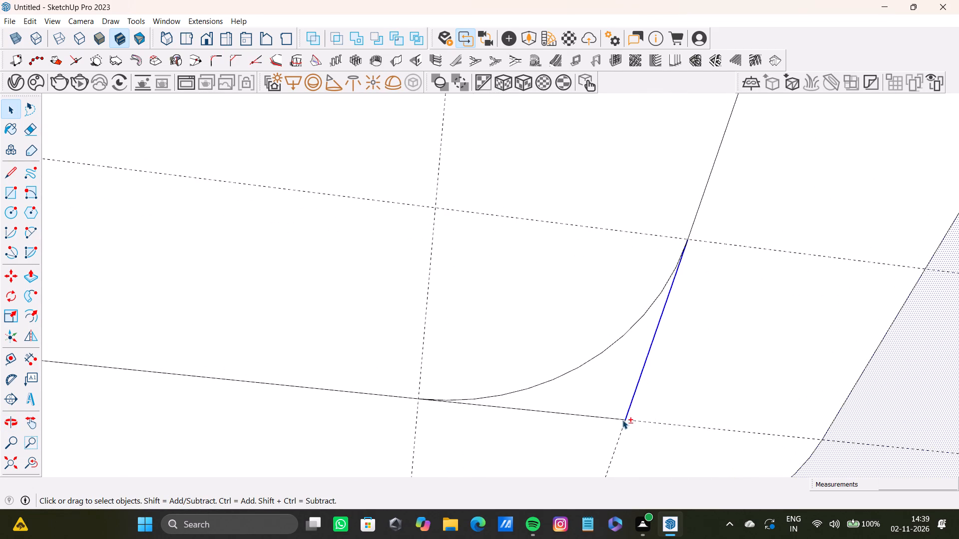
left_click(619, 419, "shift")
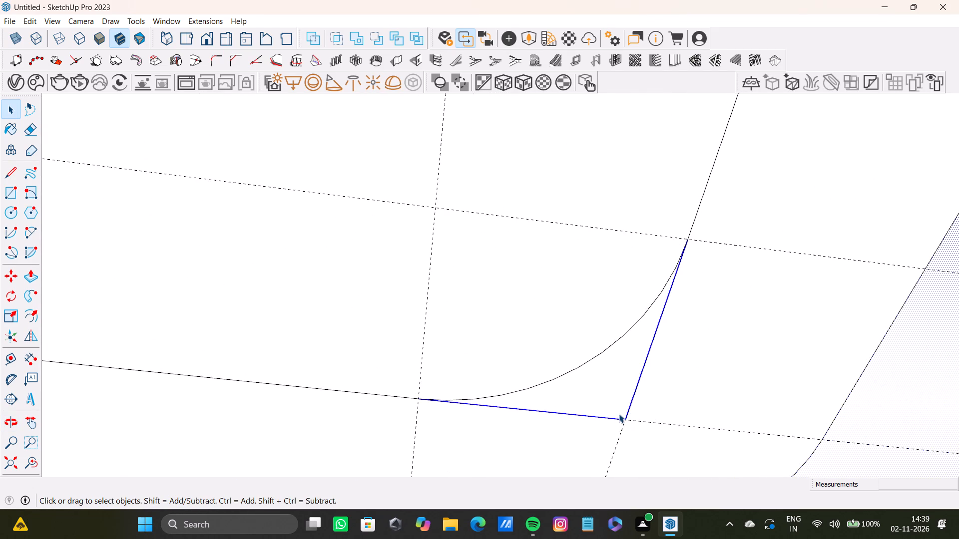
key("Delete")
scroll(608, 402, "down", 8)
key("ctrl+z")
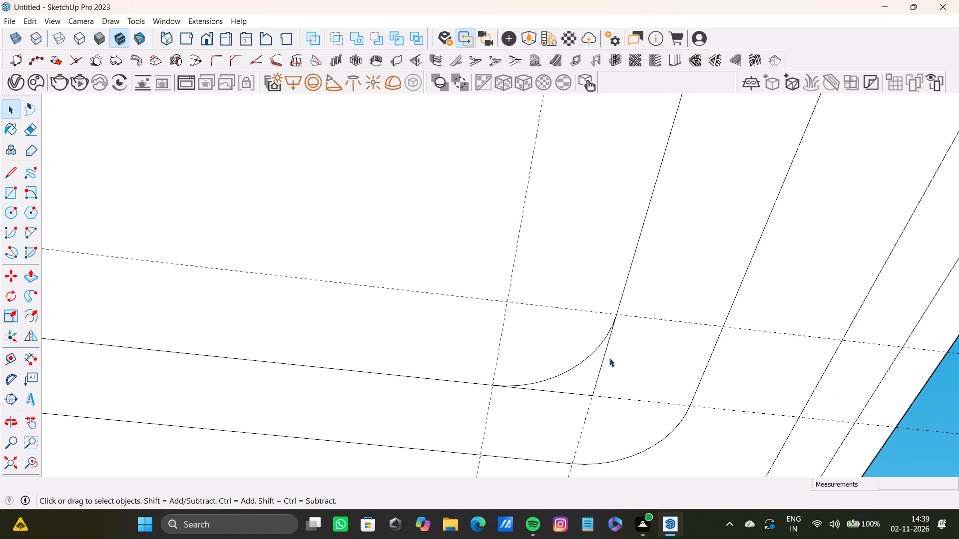
Select the leftover square corner edges outside the arcs at all four corners of the inner rounded rectangle and delete them.
scroll(574, 359, "down", 5, "shift")
scroll(591, 367, "up", 7)
left_click(591, 365)
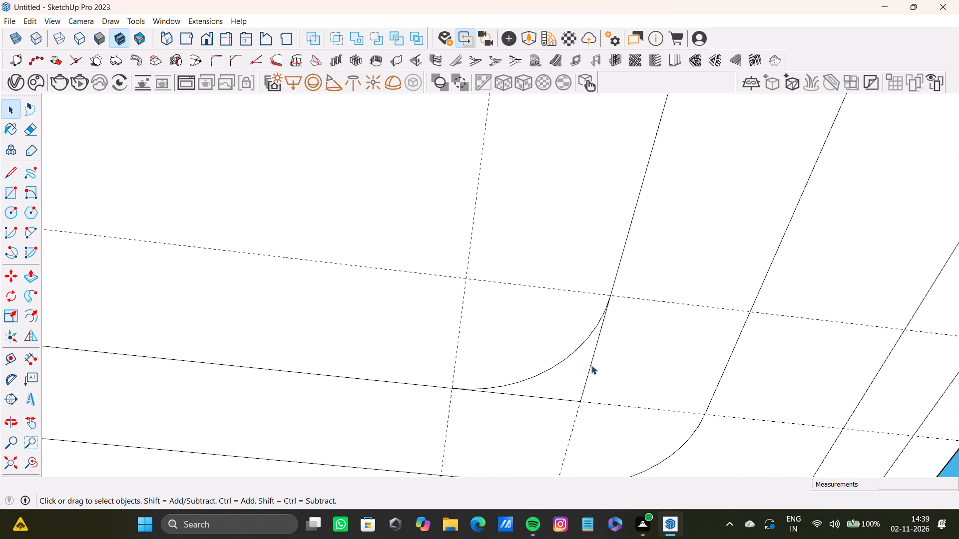
left_click(568, 399)
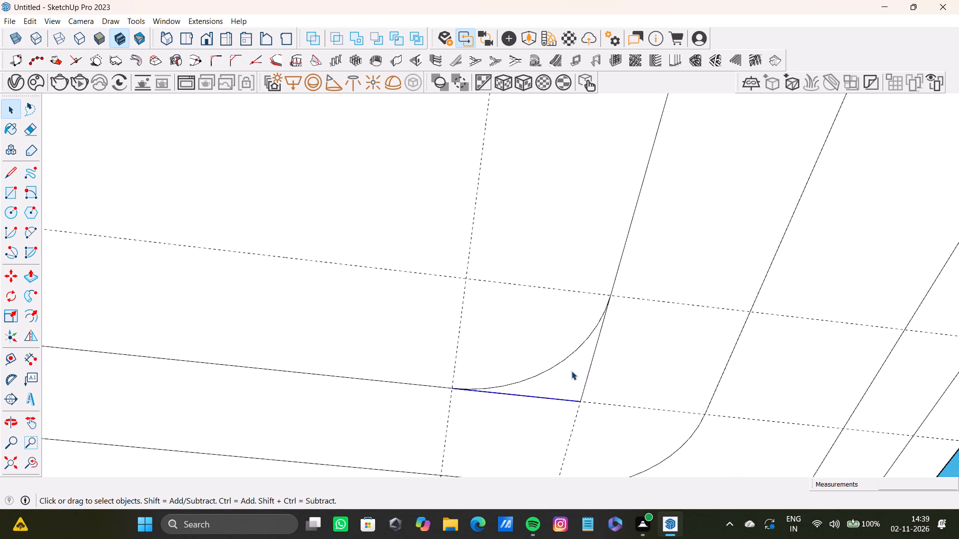
left_click(584, 382, "shift")
scroll(583, 346, "down", 9, "shift")
middle_click_drag(567, 168, 560, 390, "shift")
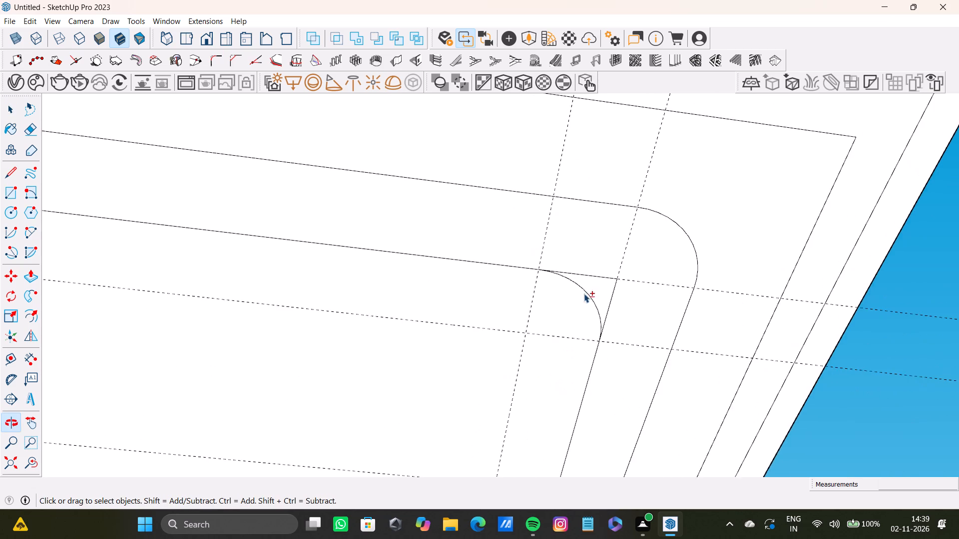
scroll(589, 267, "up", 9, "shift")
left_click(631, 286, "shift")
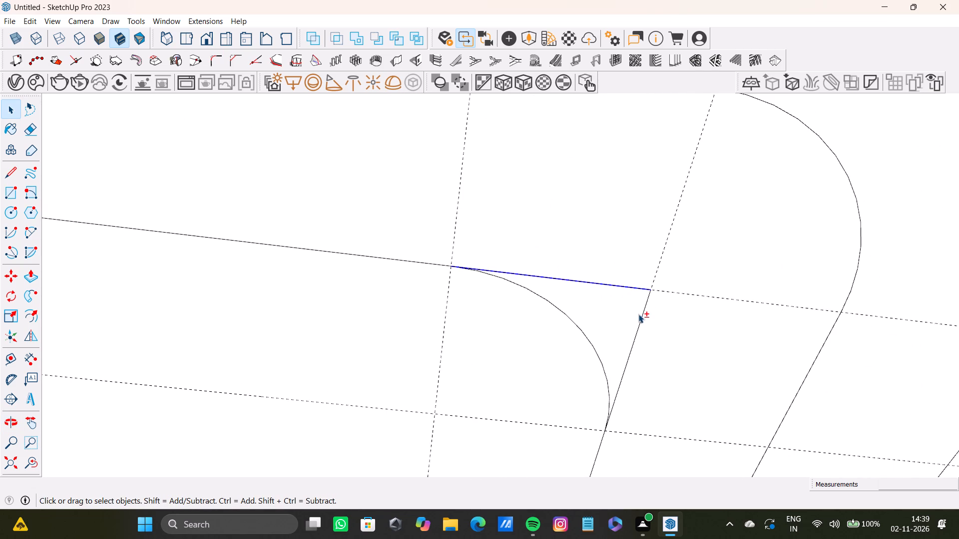
left_click(638, 314, "shift")
left_click(635, 314, "shift")
left_click(639, 326, "shift")
scroll(603, 328, "down", 12, "shift")
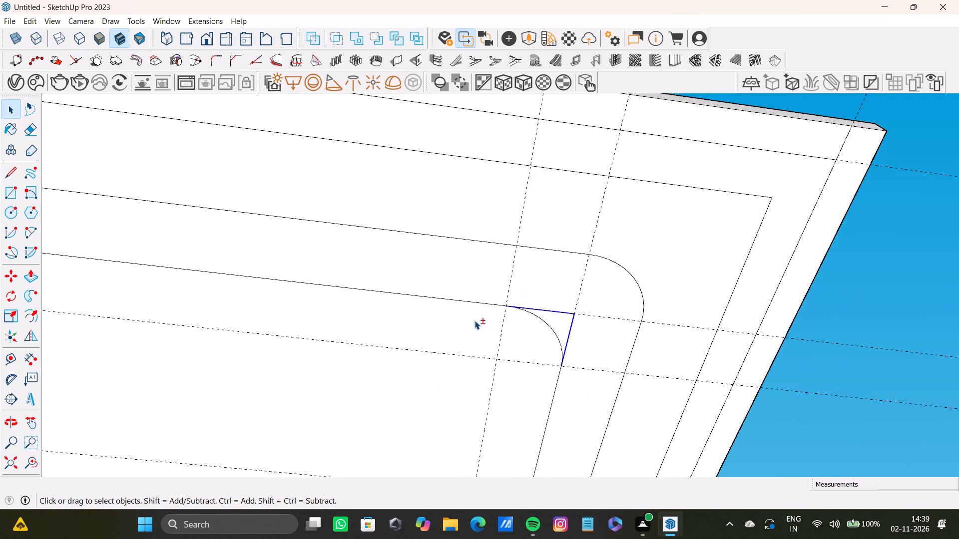
scroll(475, 320, "down", 3, "shift")
middle_click_drag(472, 318, 737, 272, "shift")
scroll(227, 262, "up", 3, "shift")
middle_click_drag(232, 259, 540, 324, "shift")
scroll(540, 324, "up", 8, "shift")
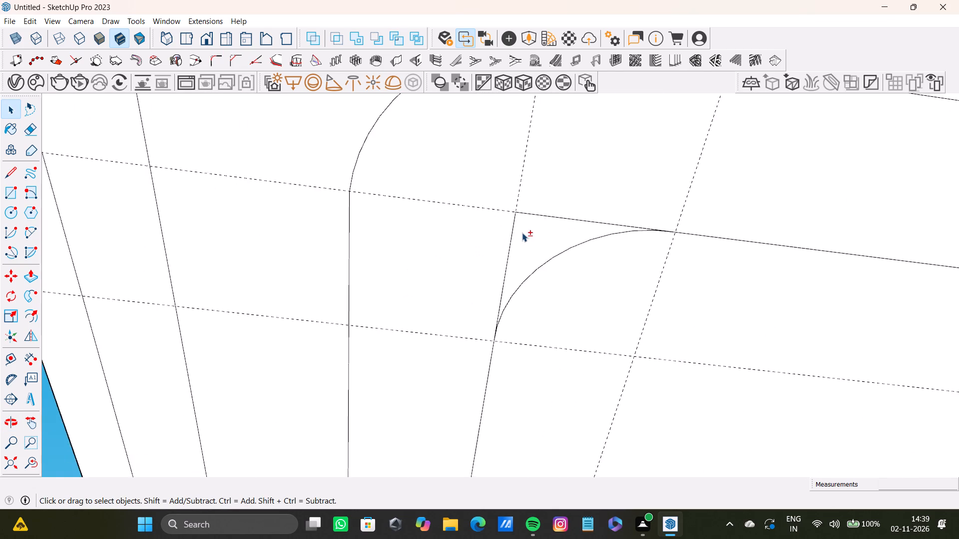
scroll(522, 233, "up", 3, "shift")
left_click(506, 268, "shift")
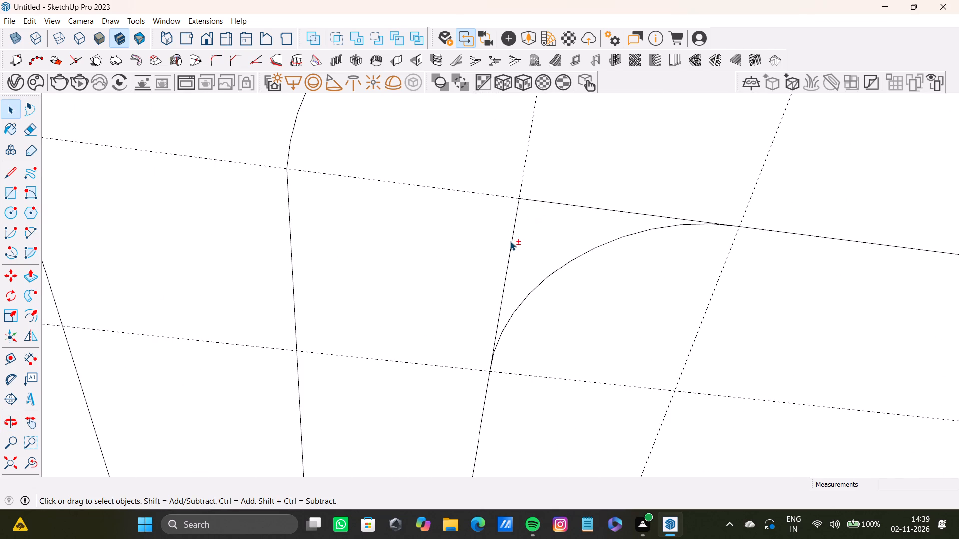
left_click(510, 241, "shift")
left_click(537, 200, "shift")
scroll(543, 267, "down", 12, "shift")
middle_click_drag(543, 318, 500, 207, "shift")
scroll(463, 265, "down", 2, "shift")
middle_click_drag(462, 274, 451, 138, "shift")
scroll(483, 285, "up", 4, "shift")
left_click(33, 455, "shift")
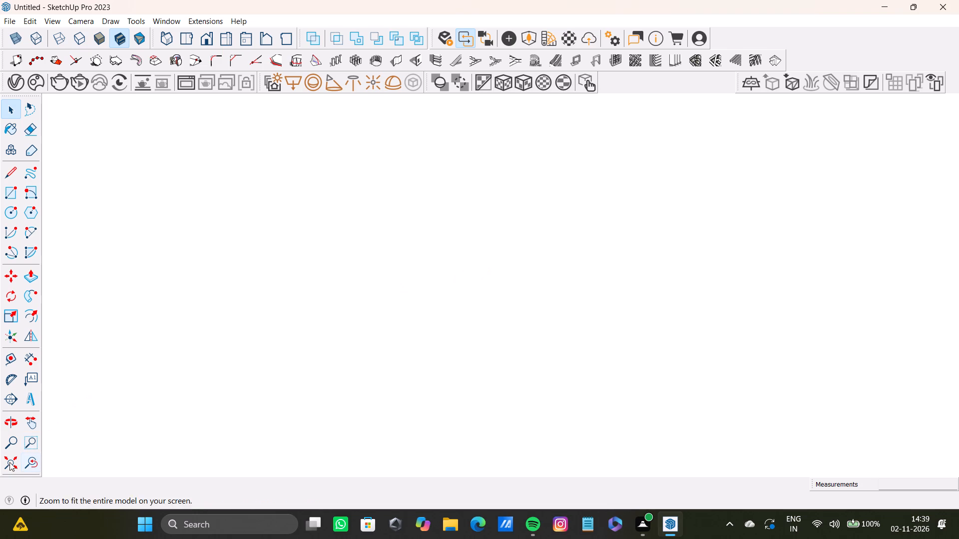
left_click(10, 461, "shift")
middle_click_drag(237, 198, 366, 284, "shift")
scroll(243, 269, "up", 6, "shift")
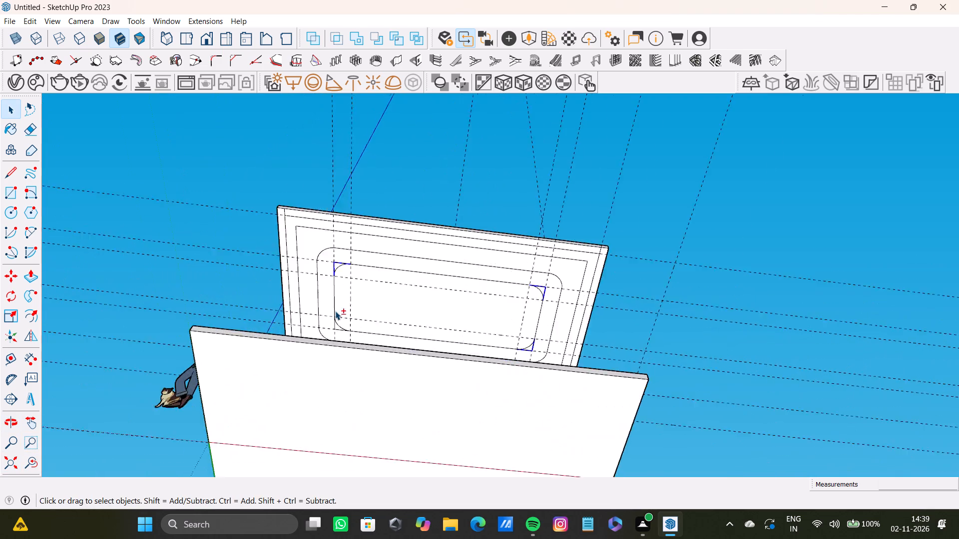
scroll(335, 311, "up", 3, "shift")
middle_click_drag(338, 313, 339, 358)
scroll(356, 334, "up", 20)
scroll(356, 334, "up", 4)
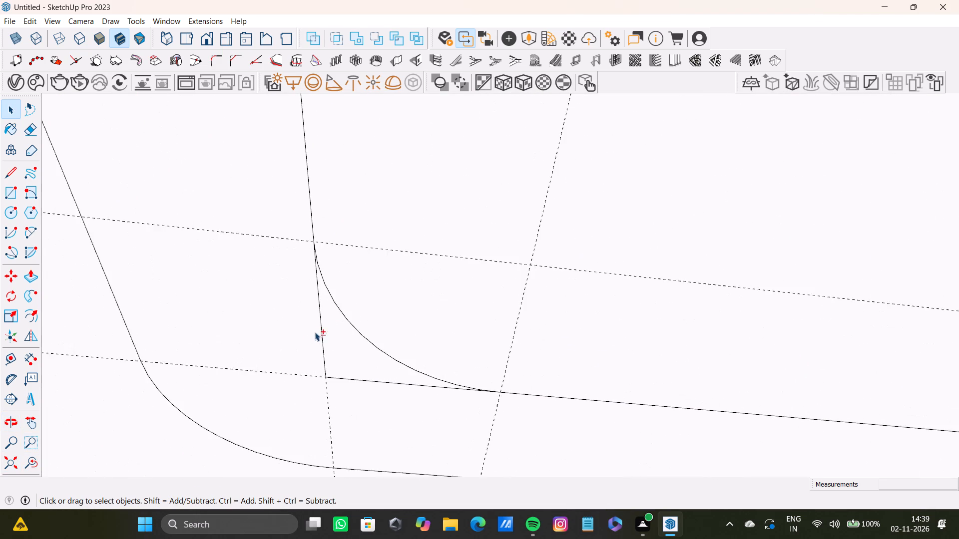
left_click(321, 337, "shift")
left_click(301, 341, "shift")
left_click(324, 352, "shift")
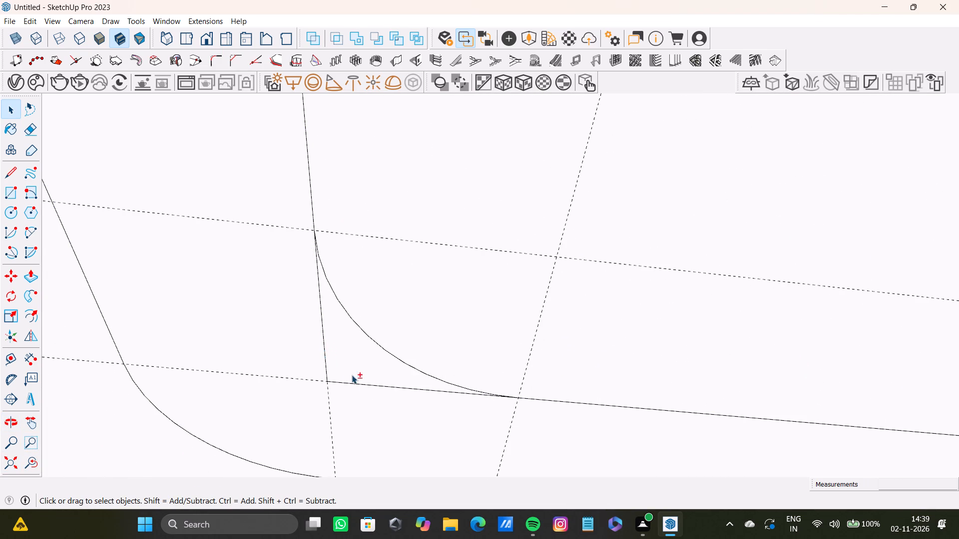
left_click(394, 385, "shift")
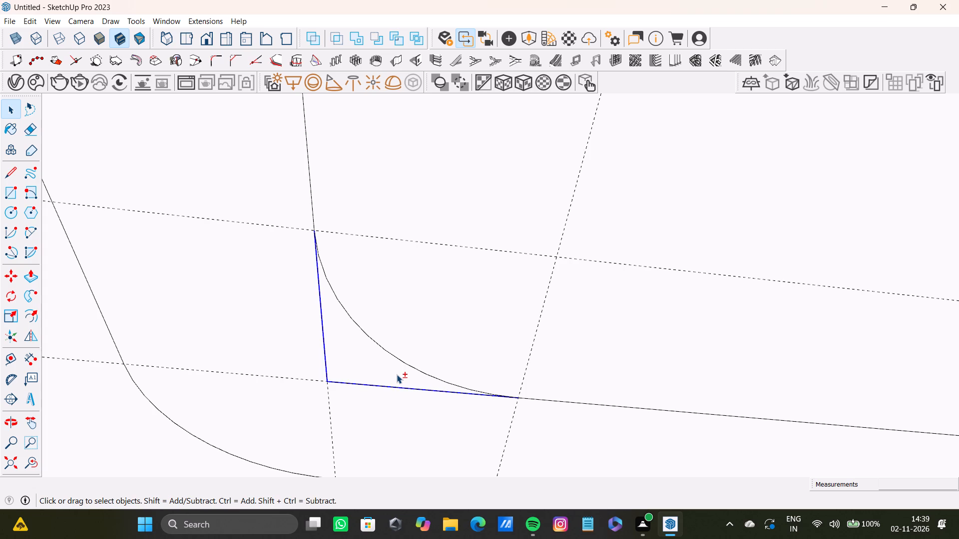
key("shift+Delete")
key("space")
Offset the inner rounded rectangle's outline slightly inward on the ceiling panel to form a narrow ring.
scroll(397, 374, "down", 20)
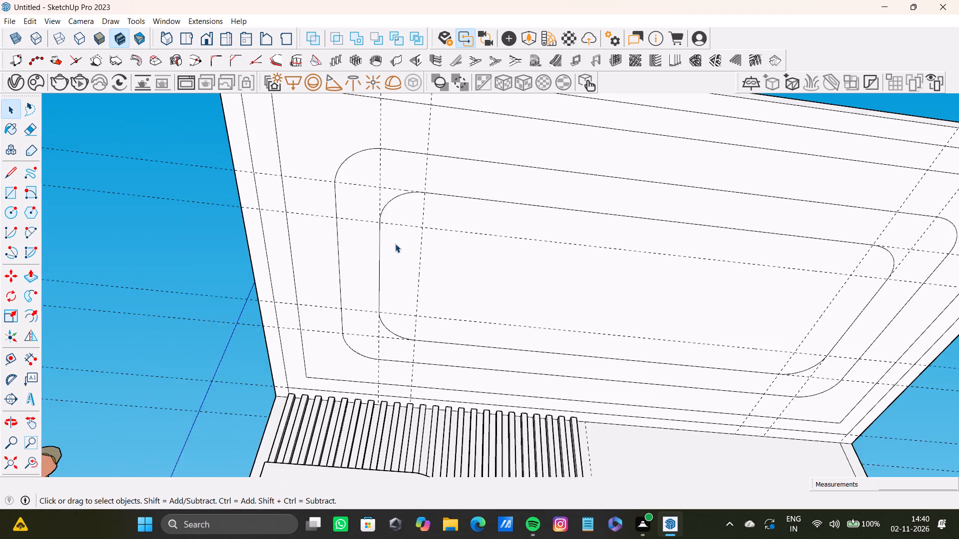
scroll(395, 244, "down", 4)
middle_click_drag(437, 251, 174, 239, "shift")
scroll(257, 246, "down", 4)
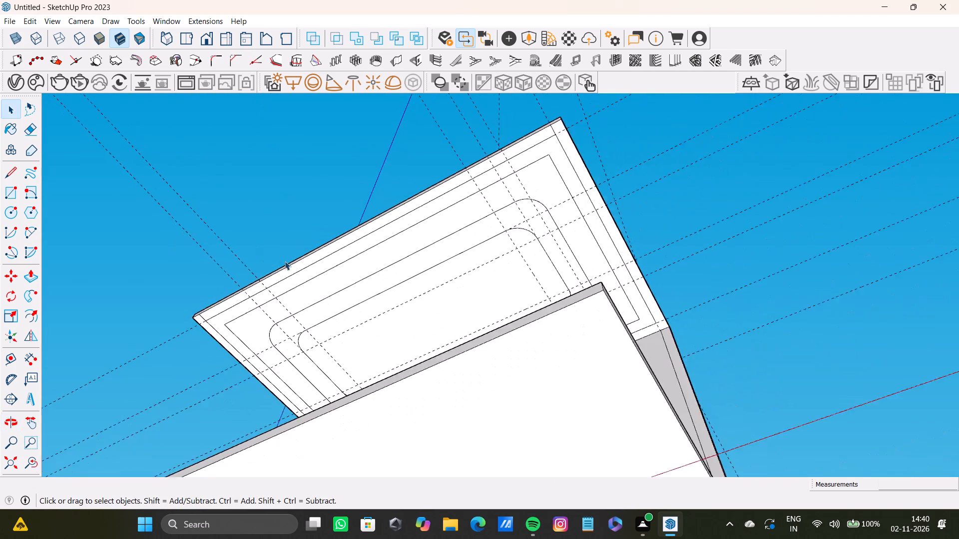
scroll(285, 261, "down", 2)
middle_click_drag(310, 325, 317, 357)
scroll(331, 310, "up", 15)
left_click(326, 311)
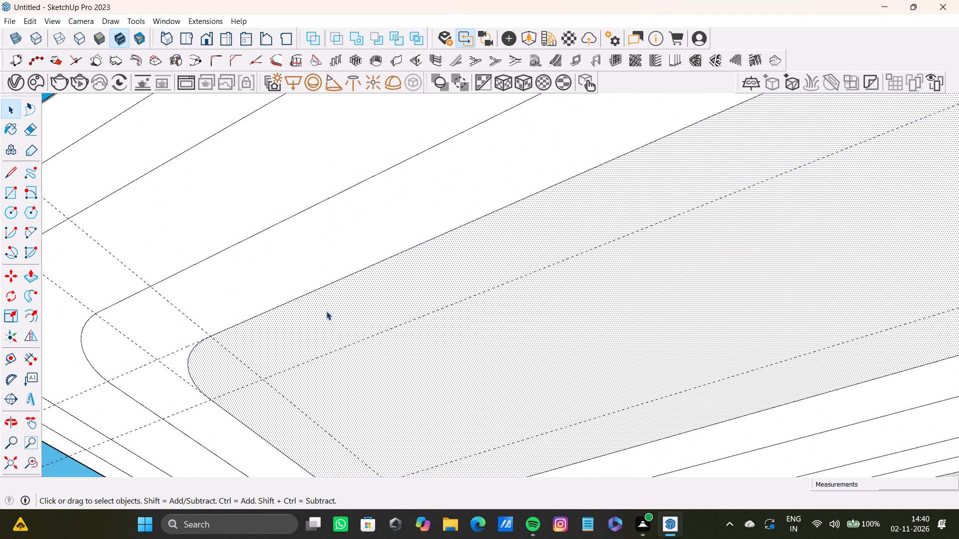
key("f")
left_click_drag(319, 316, 276, 323)
key("space")
Offset the outer rounded rectangle's outline slightly inward to form a second narrow ring around the first.
left_click(255, 262)
key("f")
left_click_drag(256, 261, 250, 269)
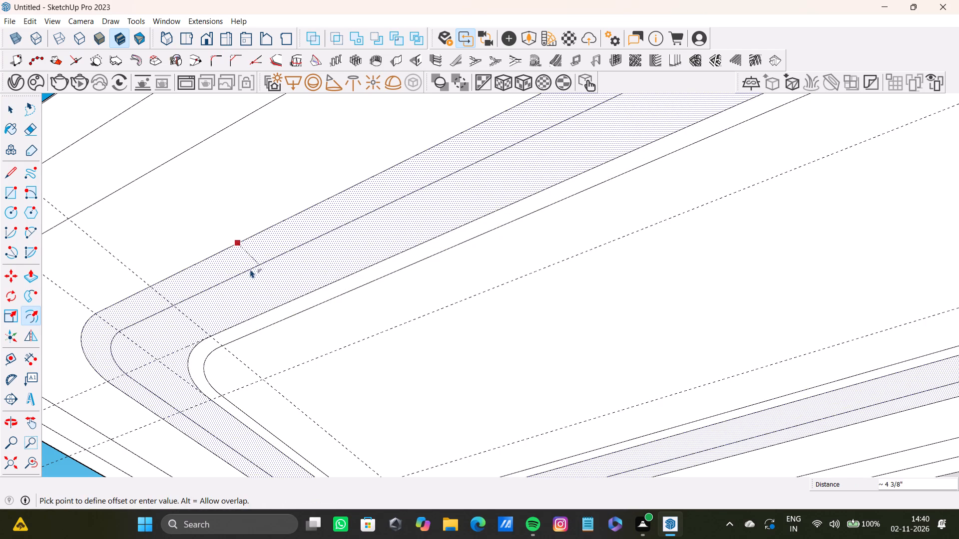
left_click_drag(250, 269, 246, 254)
key("space")
Push the outer rounded ring about 9/16" into the ceiling panel to form a recessed groove.
scroll(239, 297, "down", 9)
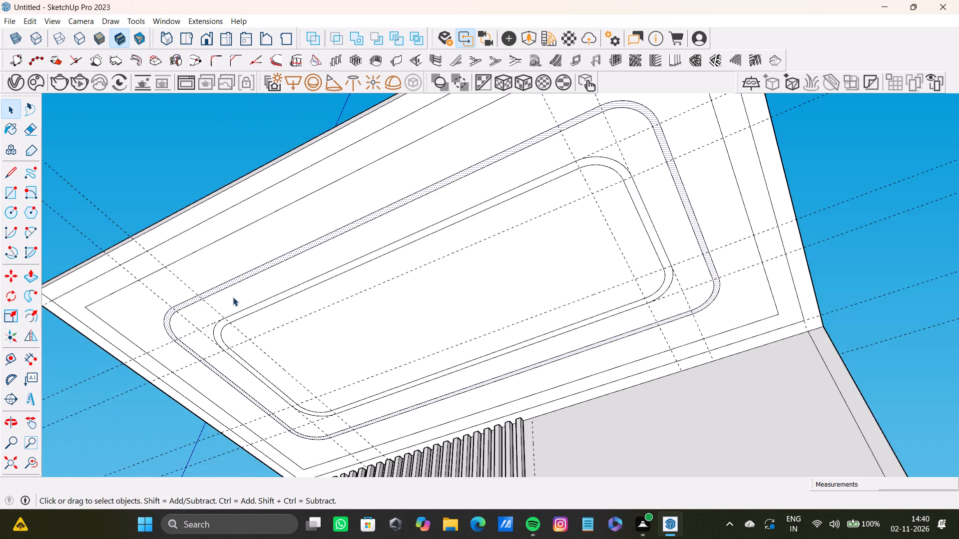
scroll(233, 297, "down", 4)
middle_click_drag(363, 275, 295, 314)
key("space")
scroll(500, 212, "up", 13)
left_click(455, 193)
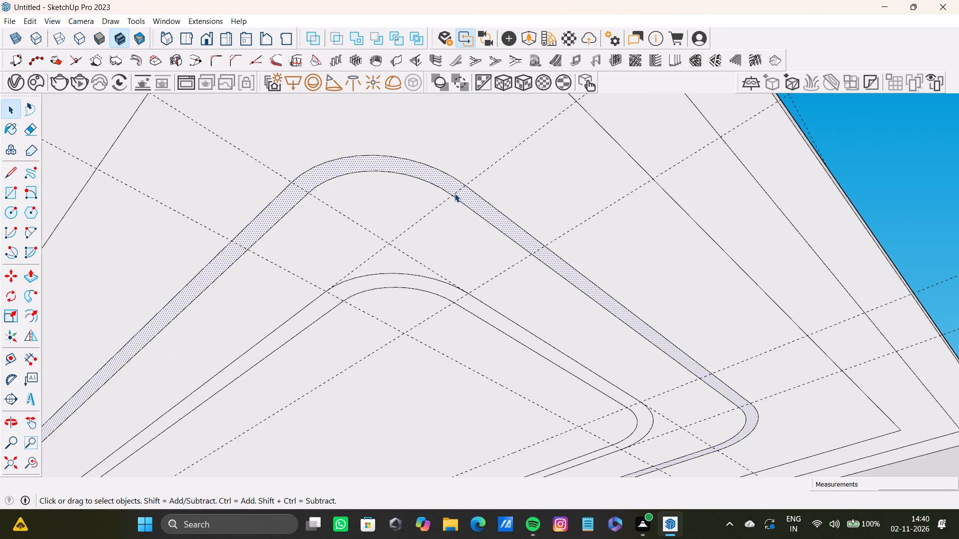
left_click(461, 196)
key("p")
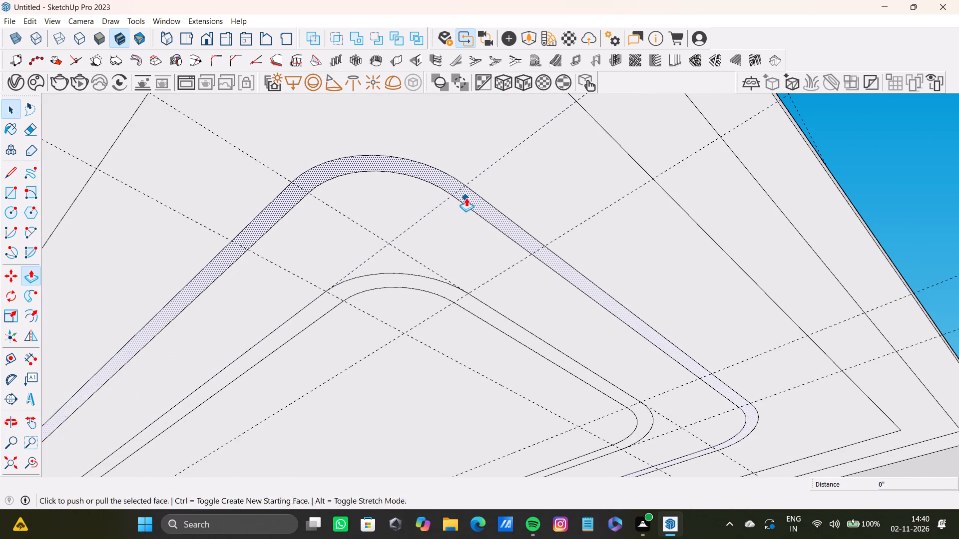
left_click_drag(466, 198, 474, 190)
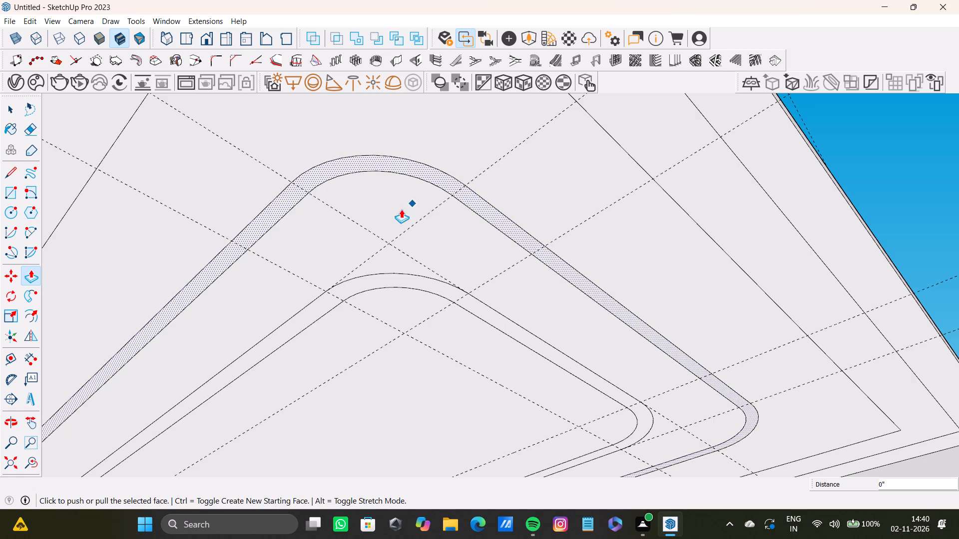
scroll(401, 213, "down", 4)
scroll(441, 218, "up", 11)
scroll(460, 197, "down", 3)
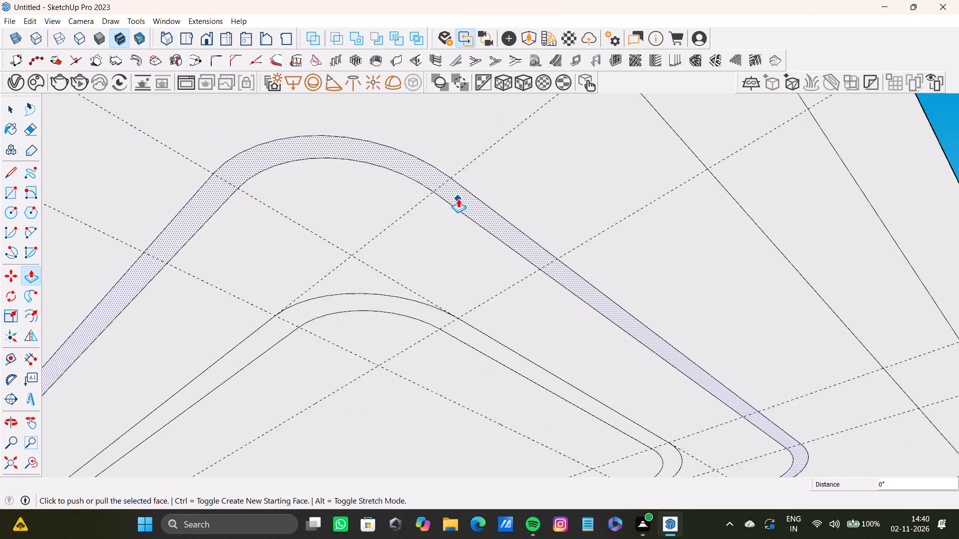
scroll(458, 199, "down", 10)
middle_click_drag(447, 320, 365, 326, "shift")
scroll(395, 263, "up", 11)
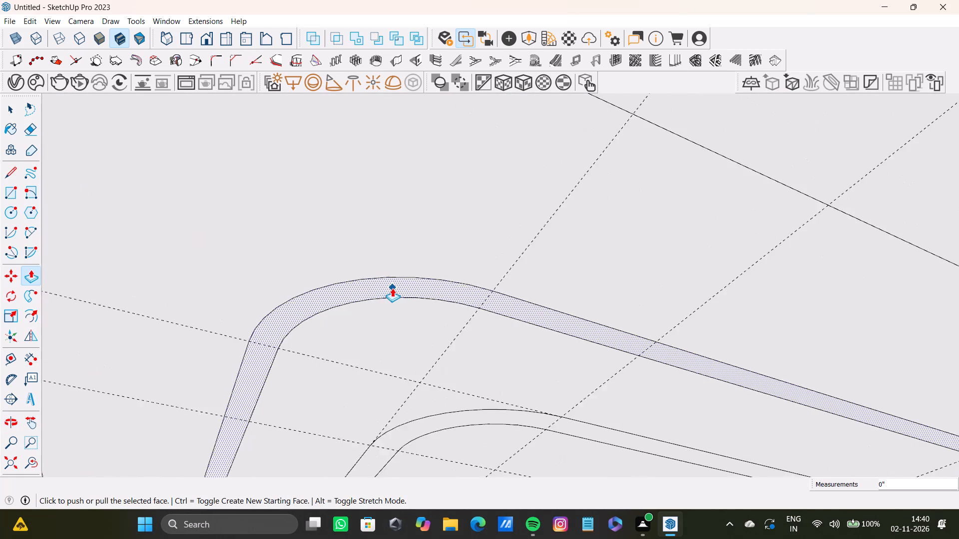
scroll(392, 288, "up", 5)
left_click_drag(393, 288, 399, 276)
scroll(403, 292, "down", 6)
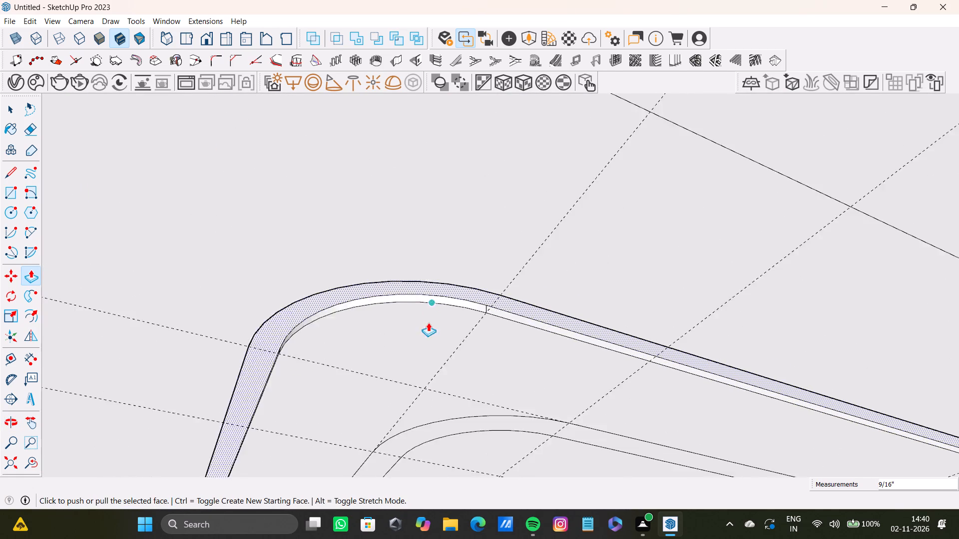
scroll(428, 322, "down", 8)
middle_click_drag(437, 330, 409, 276, "shift")
key("space")
Push the inner rounded ring about 3/4" into the ceiling panel to form a second recessed groove.
scroll(424, 350, "up", 8)
left_click(438, 309)
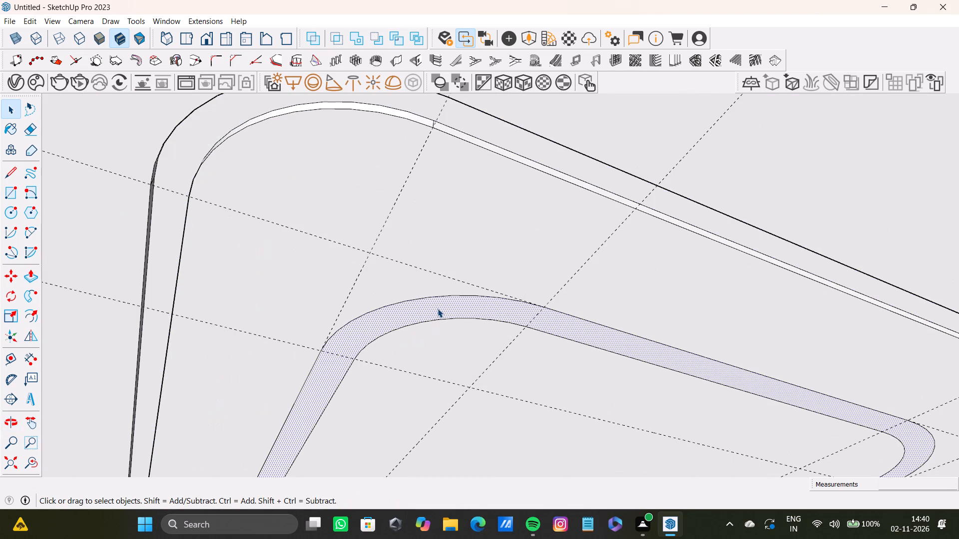
key("p")
left_click_drag(437, 308, 445, 296)
scroll(458, 306, "up", 8)
left_click_drag(477, 309, 485, 289)
scroll(399, 335, "down", 20)
scroll(399, 335, "down", 6)
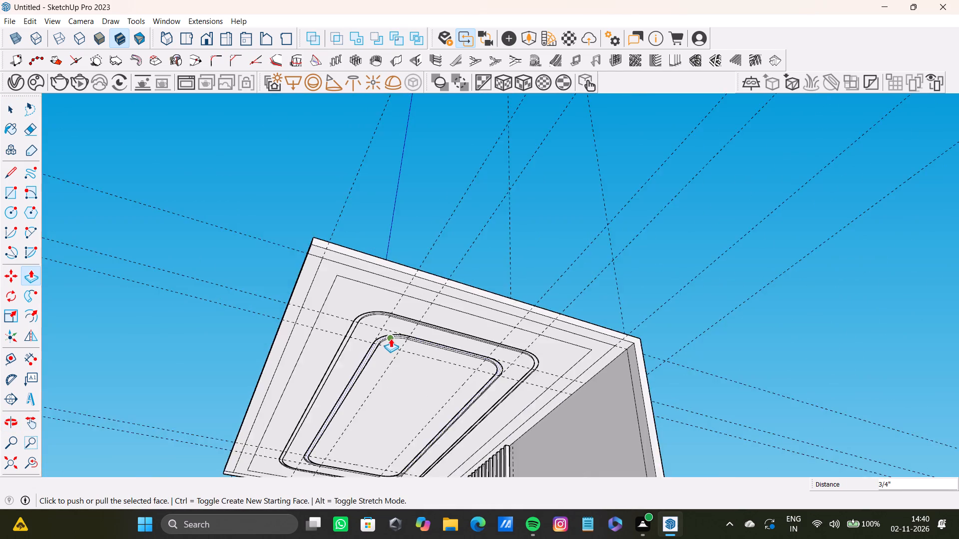
Examine both rounded ceiling grooves up close and from below, together with the slatted wall and the whole booth.
scroll(391, 338, "down", 9)
middle_click_drag(378, 342, 638, 349)
scroll(335, 314, "down", 5)
middle_click_drag(330, 328, 613, 353)
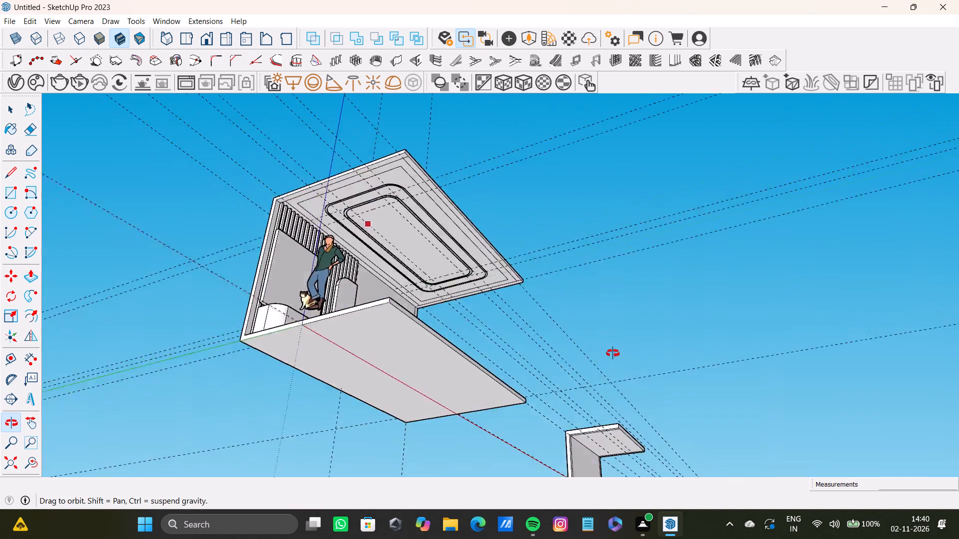
middle_click_drag(613, 353, 320, 483)
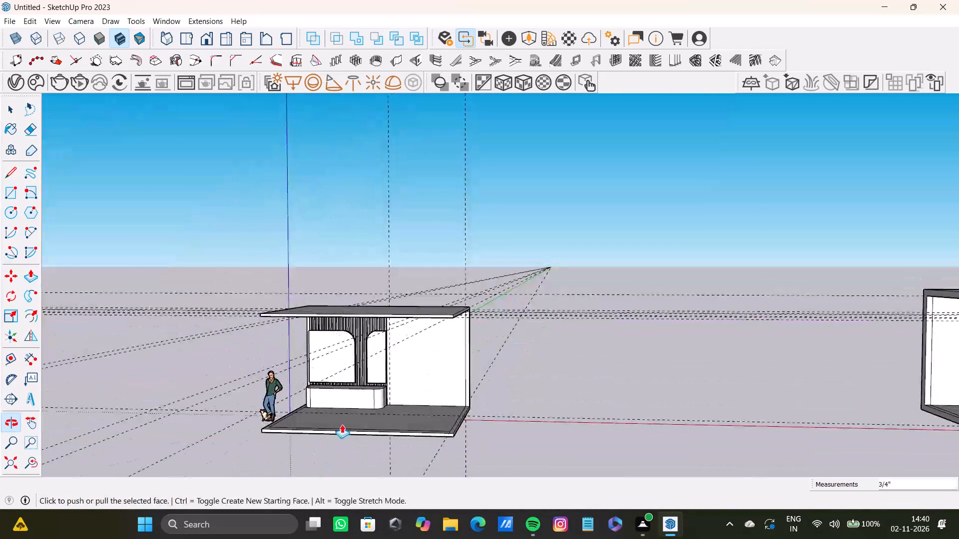
scroll(356, 375, "down", 9, "shift")
scroll(360, 366, "up", 1)
middle_click_drag(360, 366, 285, 380)
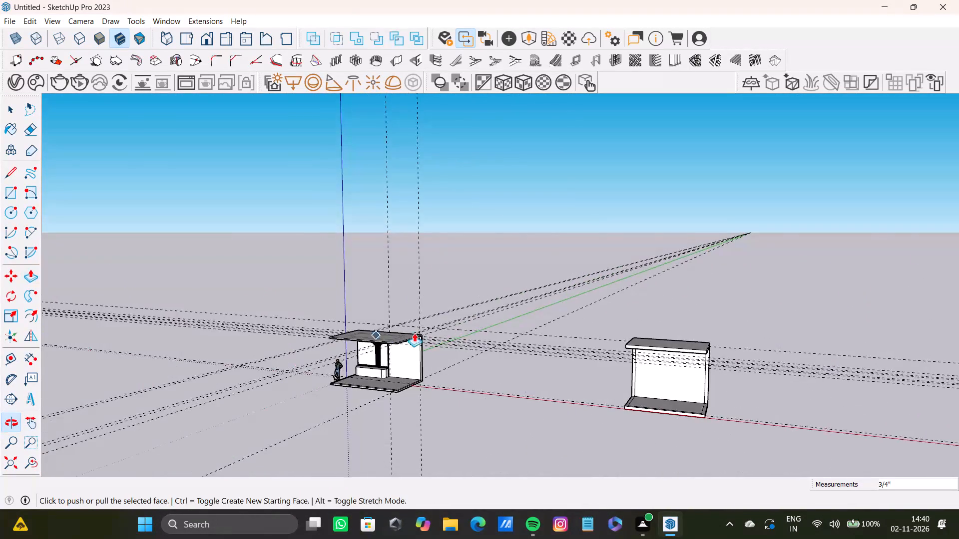
scroll(421, 333, "up", 19)
middle_click_drag(390, 350, 402, 242)
scroll(359, 93, "up", 20)
scroll(359, 93, "up", 4)
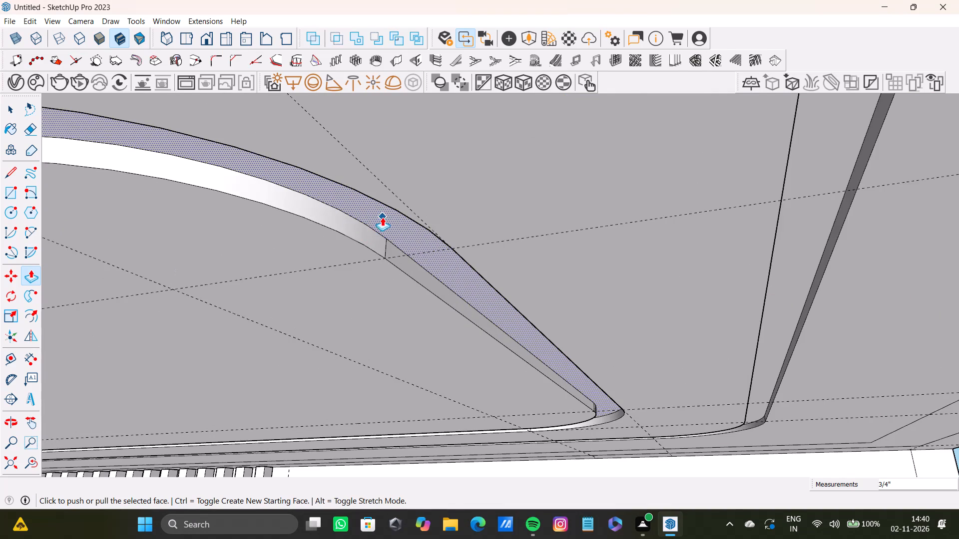
scroll(413, 197, "down", 15)
middle_click_drag(394, 194, 440, 254, "shift")
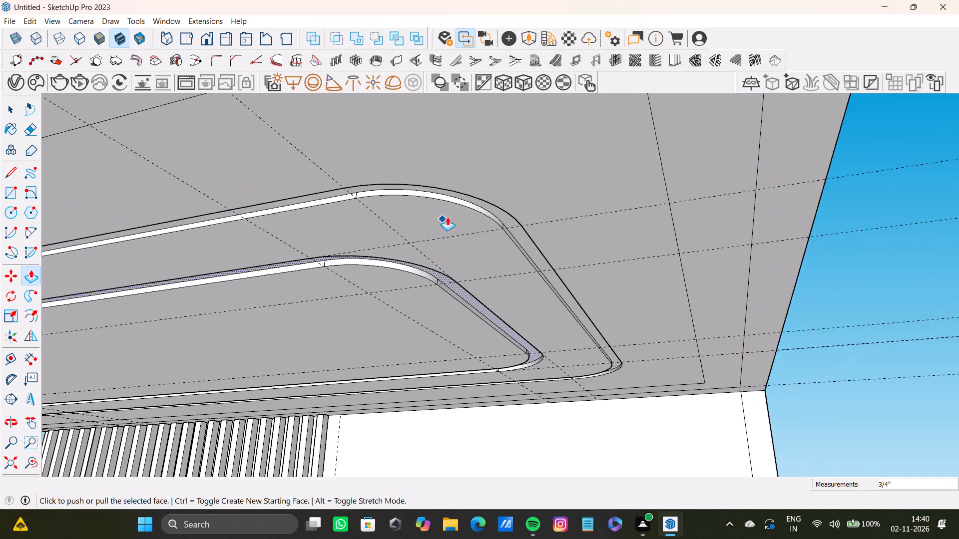
scroll(447, 216, "up", 18)
key("space")
scroll(495, 220, "down", 15)
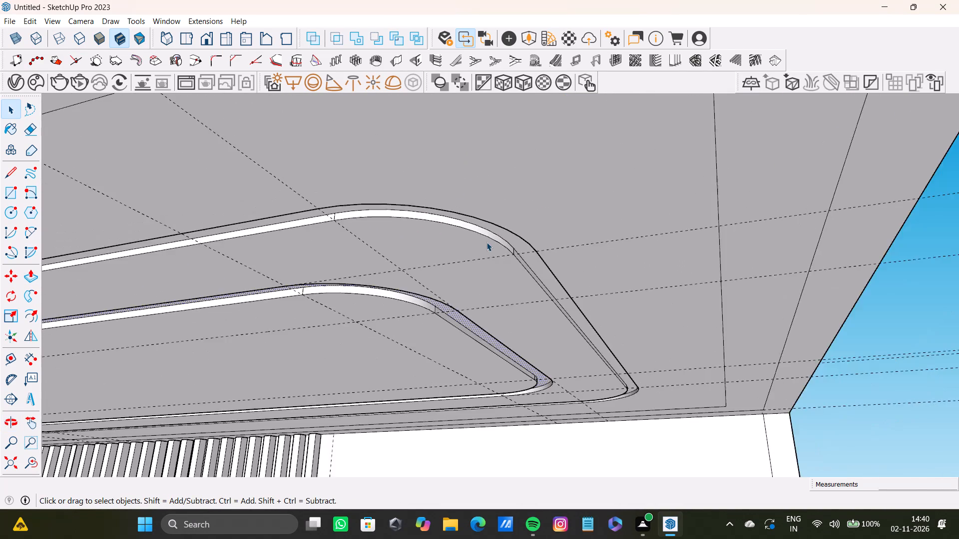
scroll(486, 242, "down", 19)
middle_click_drag(475, 261, 632, 139, "shift")
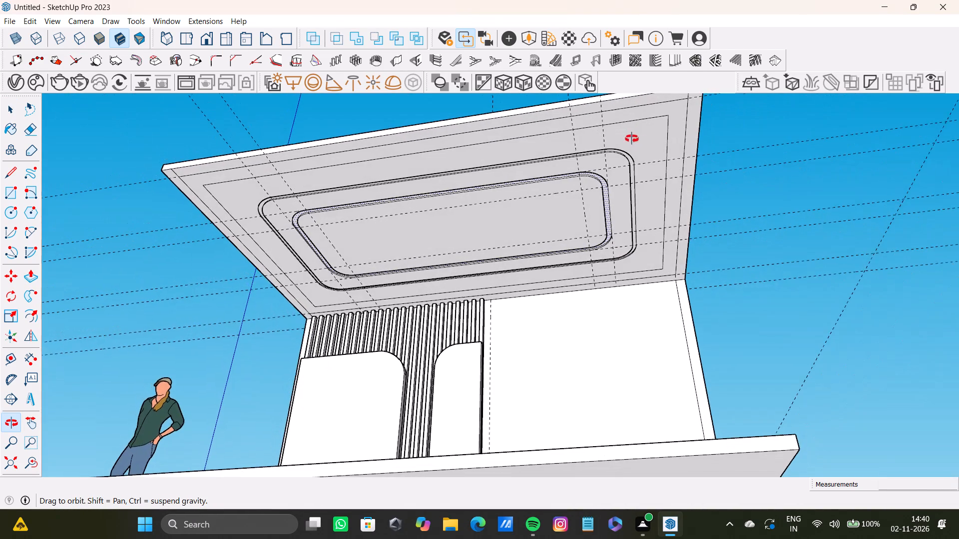
middle_click_drag(632, 139, 632, 138, "shift")
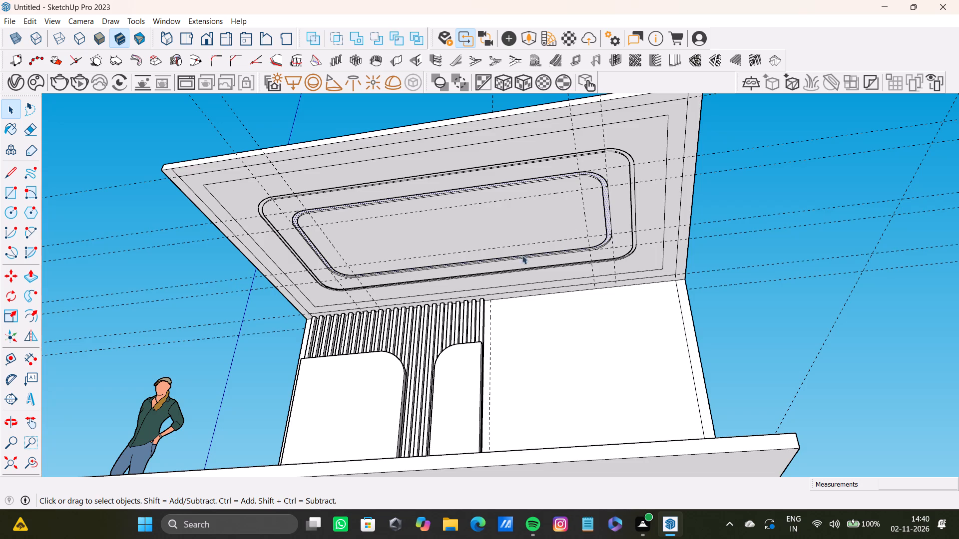
scroll(497, 317, "down", 8)
middle_click_drag(498, 316, 491, 446)
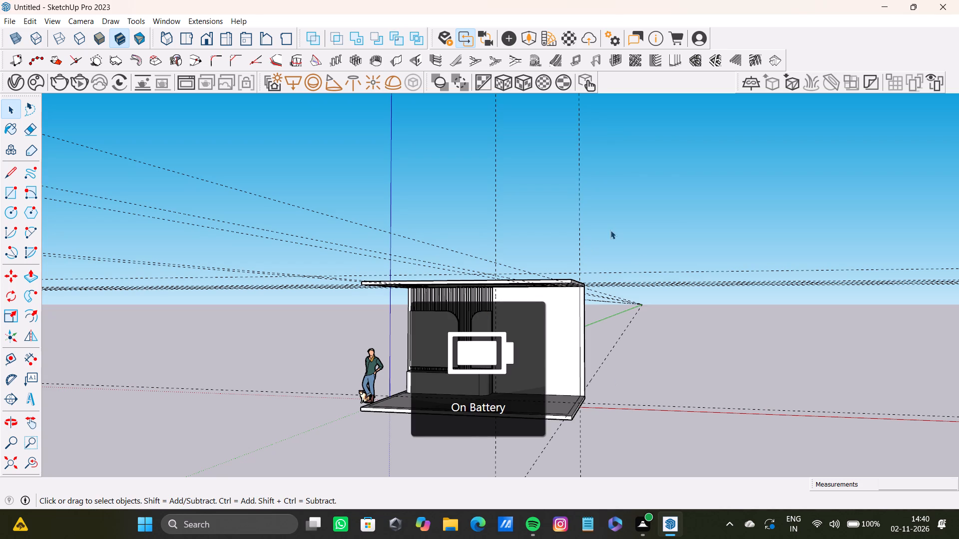
key("space")
scroll(505, 330, "up", 19)
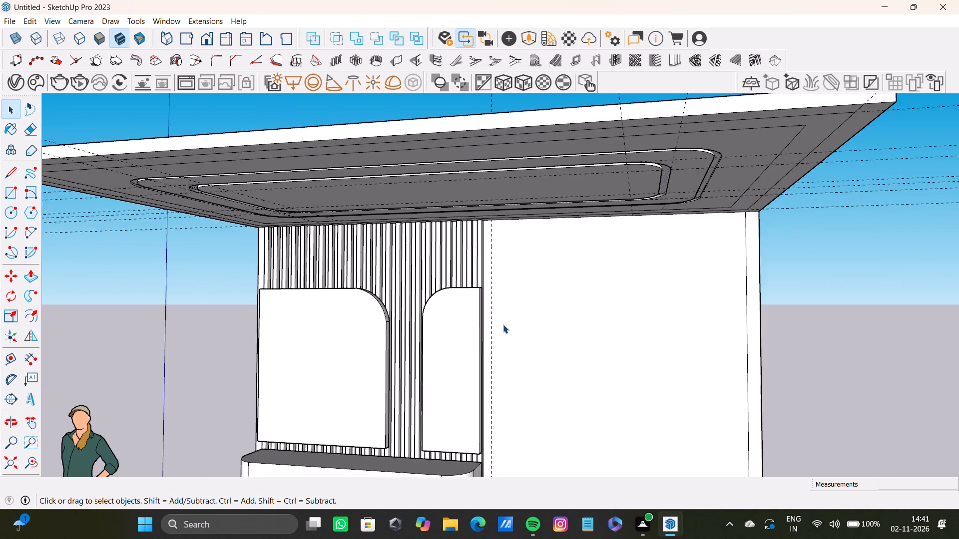
Place a vertical guide on the blank back wall, 2' in from the vertical line near its outer edge.
scroll(502, 313, "down", 9)
middle_click_drag(497, 313, 528, 284, "shift")
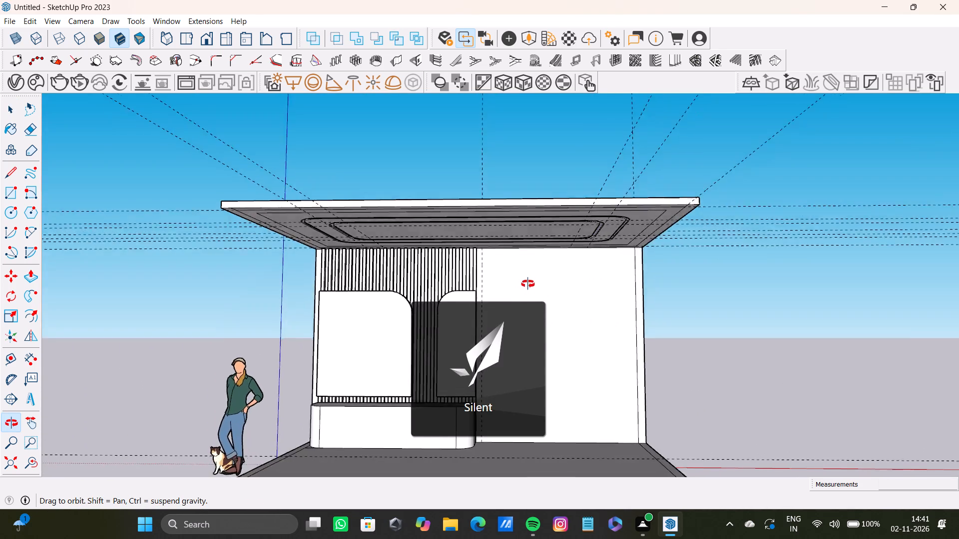
middle_click_drag(528, 284, 499, 299, "shift")
scroll(518, 307, "down", 9)
middle_click_drag(517, 307, 456, 332, "shift")
scroll(465, 337, "up", 3)
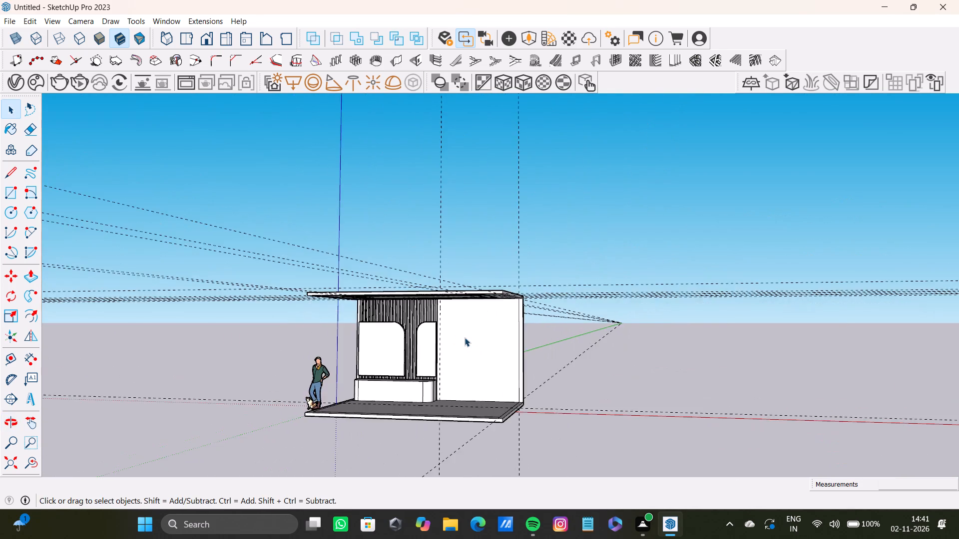
scroll(465, 337, "up", 13)
key("r")
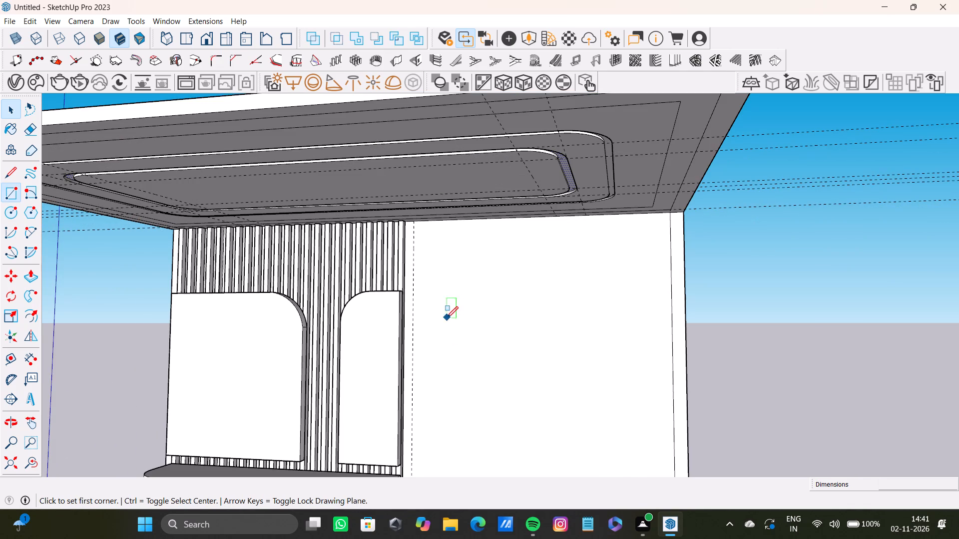
key("t")
left_click_drag(672, 324, 666, 323)
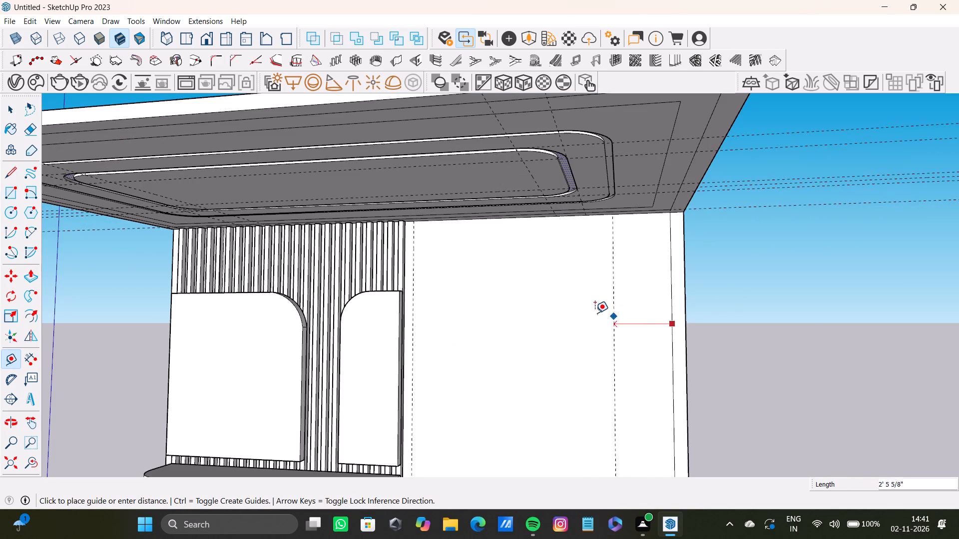
scroll(596, 312, "down", 8)
middle_click_drag(596, 312, 562, 254, "shift")
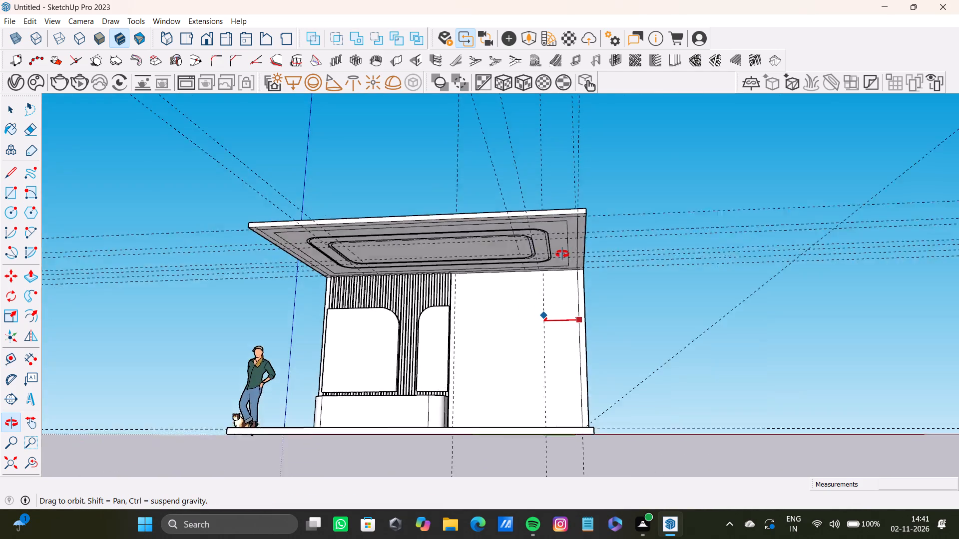
middle_click_drag(562, 254, 581, 306, "shift")
scroll(554, 317, "up", 7)
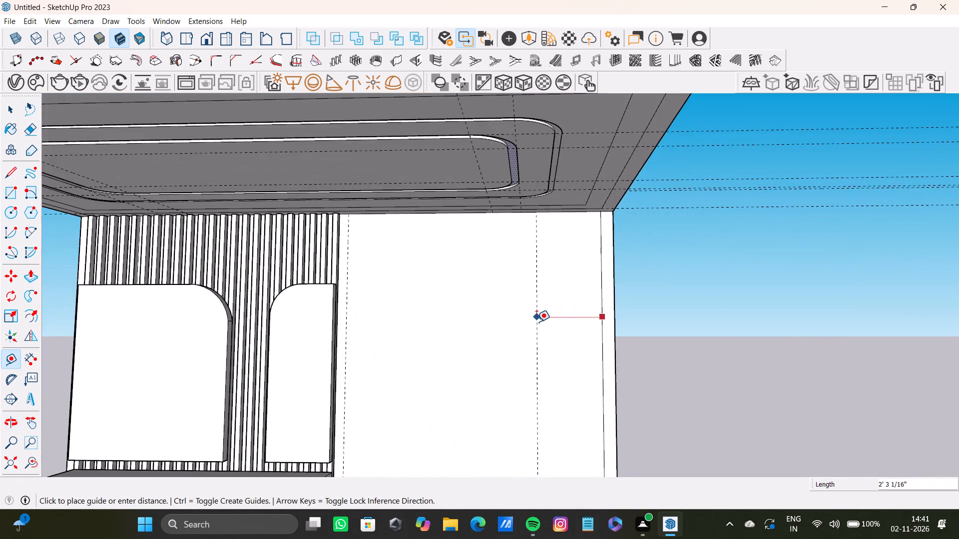
scroll(535, 322, "down", 7)
middle_click_drag(535, 322, 536, 349, "shift")
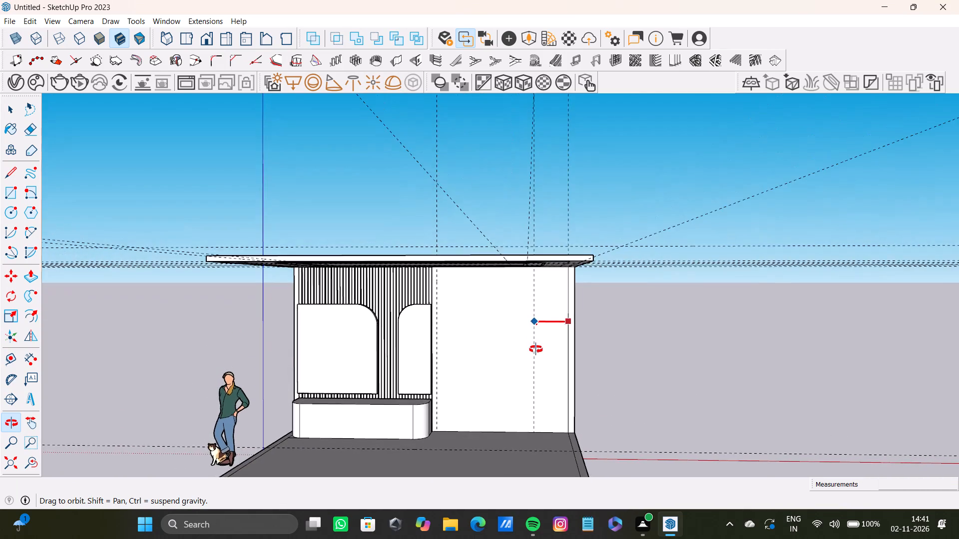
middle_click_drag(536, 349, 520, 286, "shift")
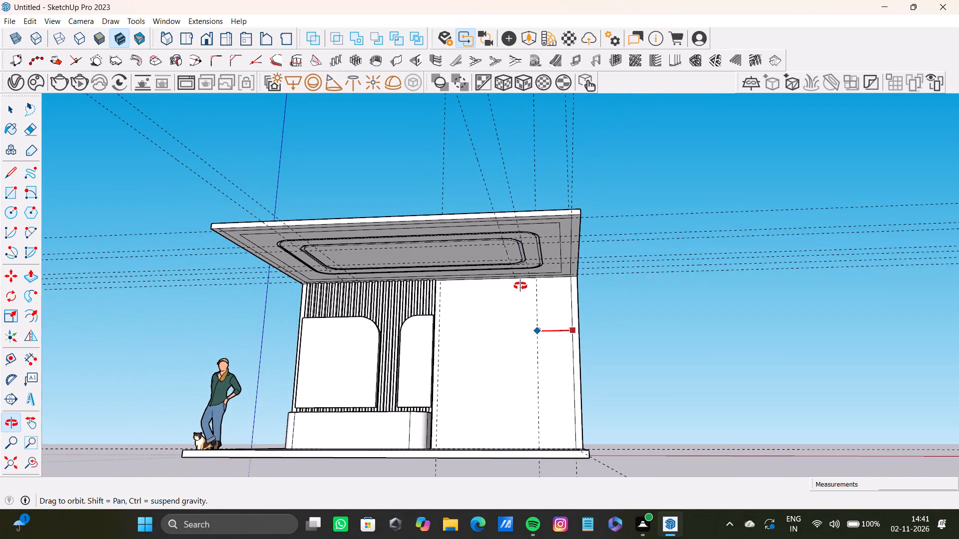
middle_click_drag(520, 286, 521, 293, "shift")
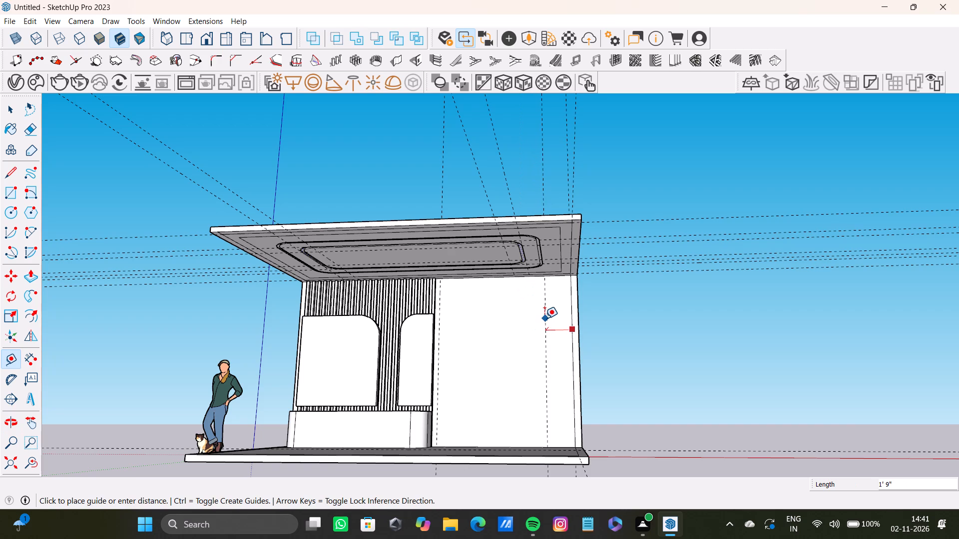
type("2'")
key("Return")
Place a horizontal guide on the blank wall, 2' below its top edge at the ceiling.
scroll(528, 280, "up", 13)
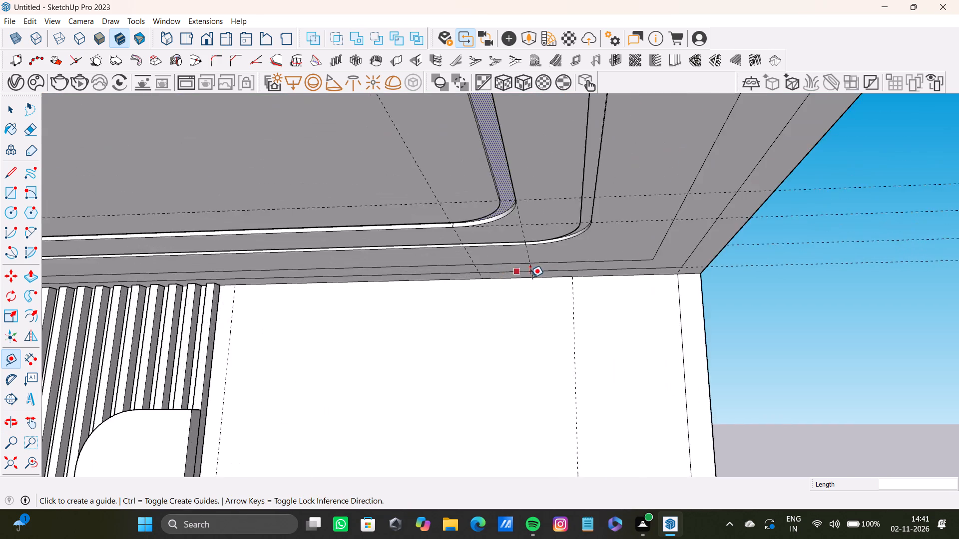
scroll(530, 277, "up", 6)
left_click(545, 278)
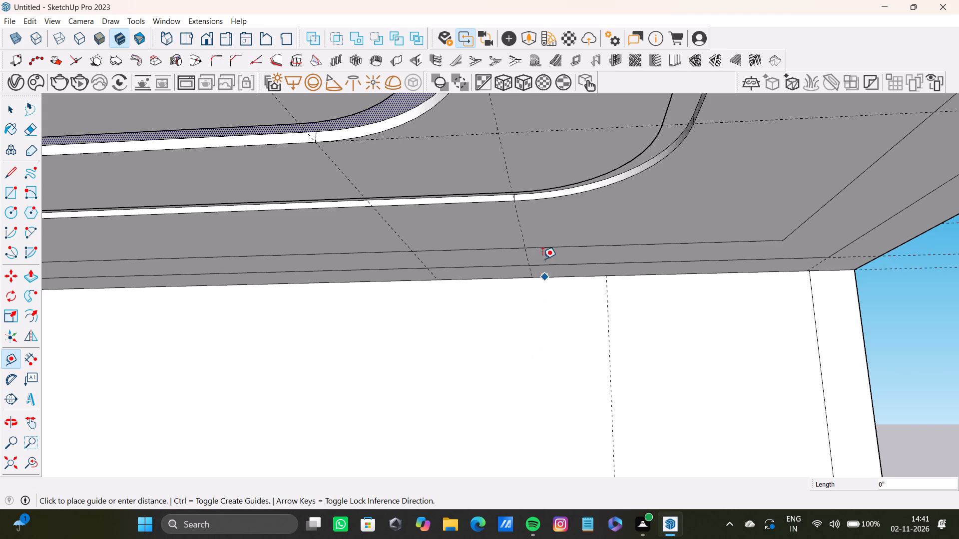
type("2'")
key("Return")
Delete the vertical guide on the blank wall that runs beside the last slat.
scroll(412, 310, "down", 14)
middle_click_drag(426, 348, 443, 294, "shift")
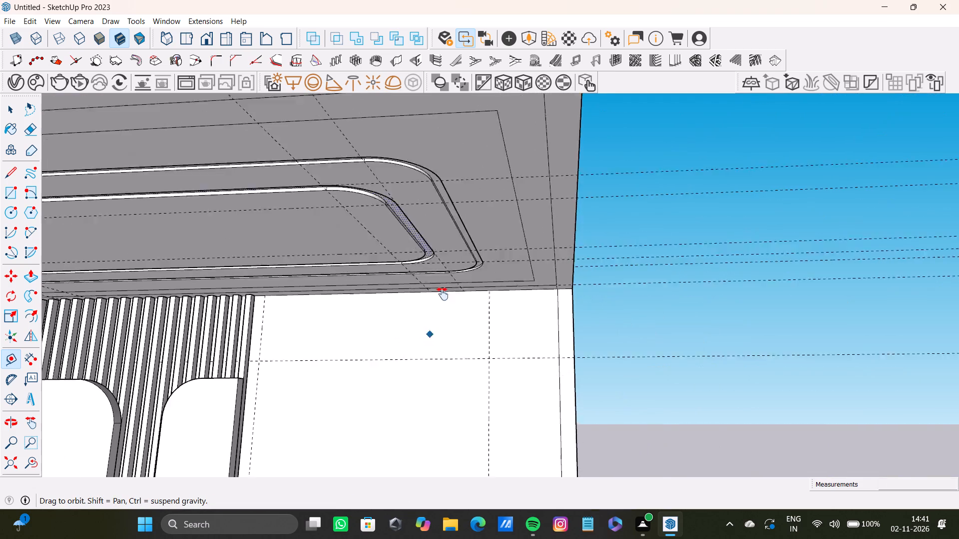
middle_click_drag(443, 294, 401, 232, "shift")
key("space")
scroll(306, 267, "up", 10)
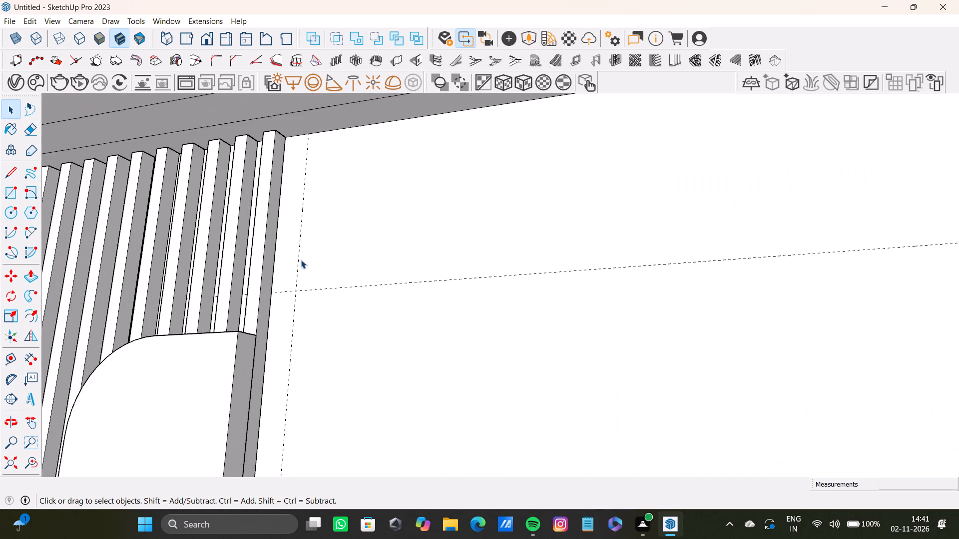
scroll(301, 260, "up", 1)
left_click(295, 264)
left_click(297, 268)
key("Delete")
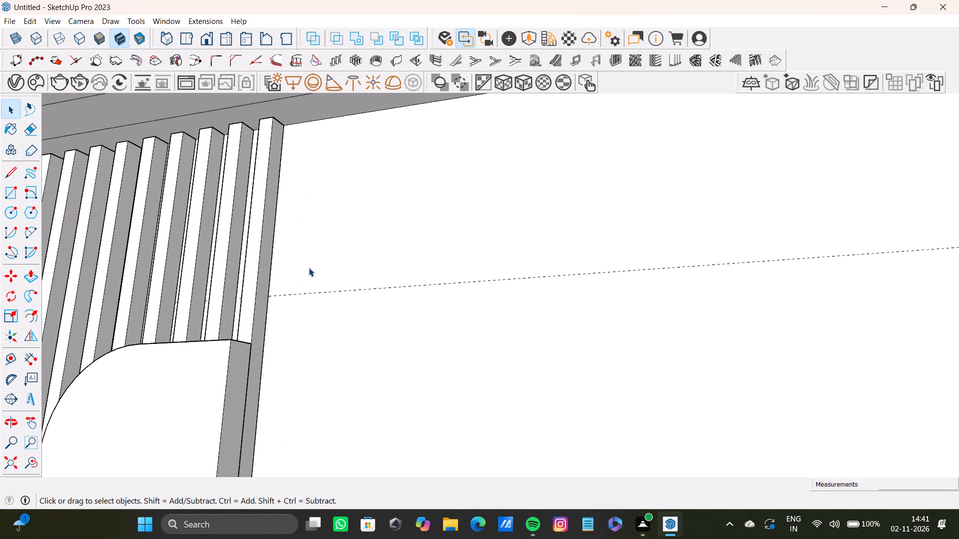
key("space")
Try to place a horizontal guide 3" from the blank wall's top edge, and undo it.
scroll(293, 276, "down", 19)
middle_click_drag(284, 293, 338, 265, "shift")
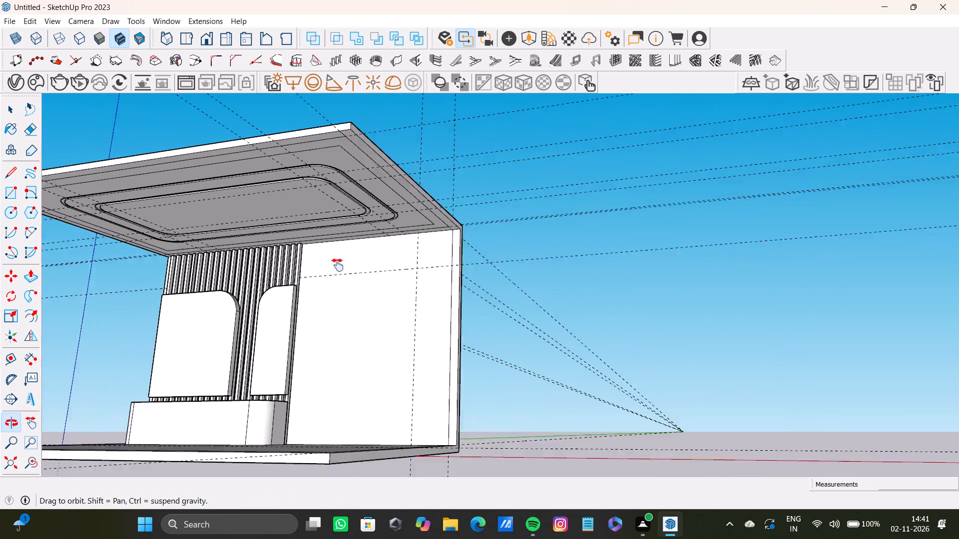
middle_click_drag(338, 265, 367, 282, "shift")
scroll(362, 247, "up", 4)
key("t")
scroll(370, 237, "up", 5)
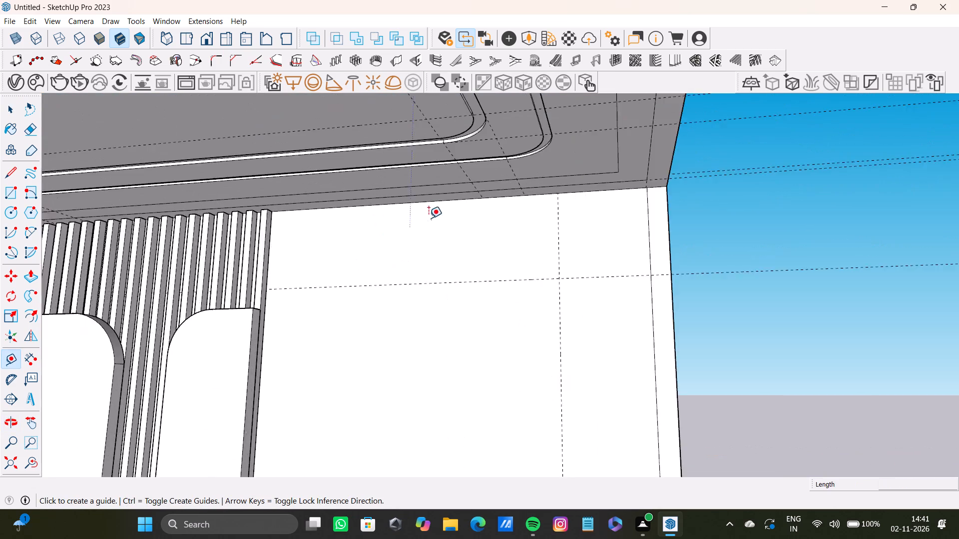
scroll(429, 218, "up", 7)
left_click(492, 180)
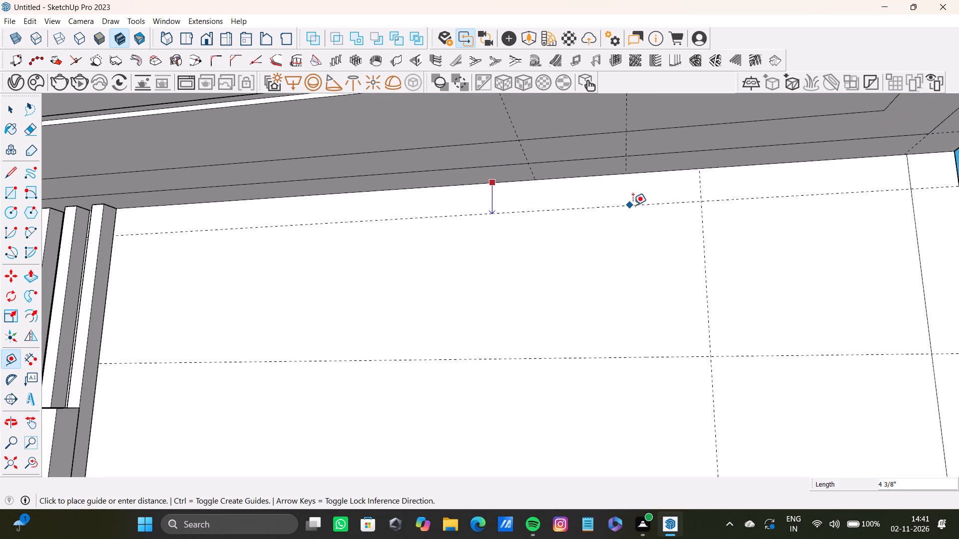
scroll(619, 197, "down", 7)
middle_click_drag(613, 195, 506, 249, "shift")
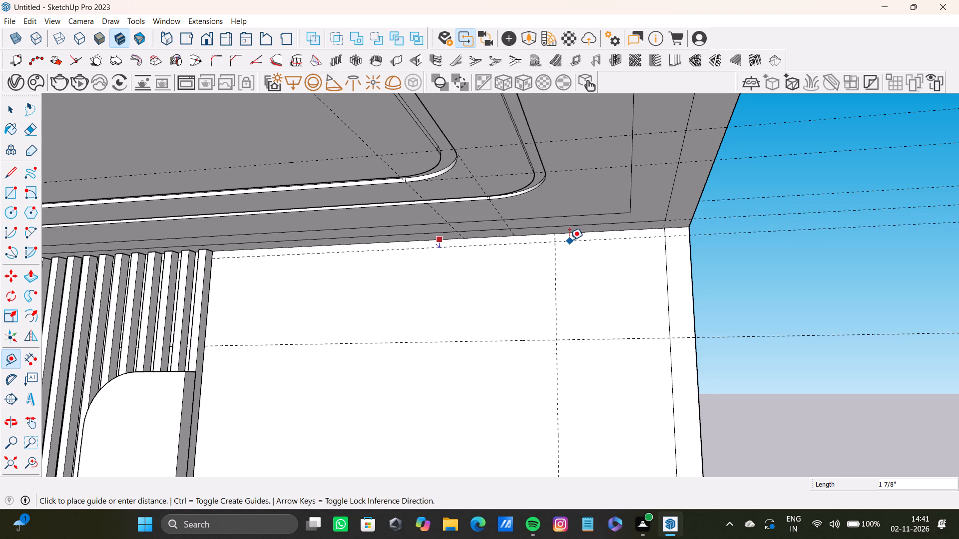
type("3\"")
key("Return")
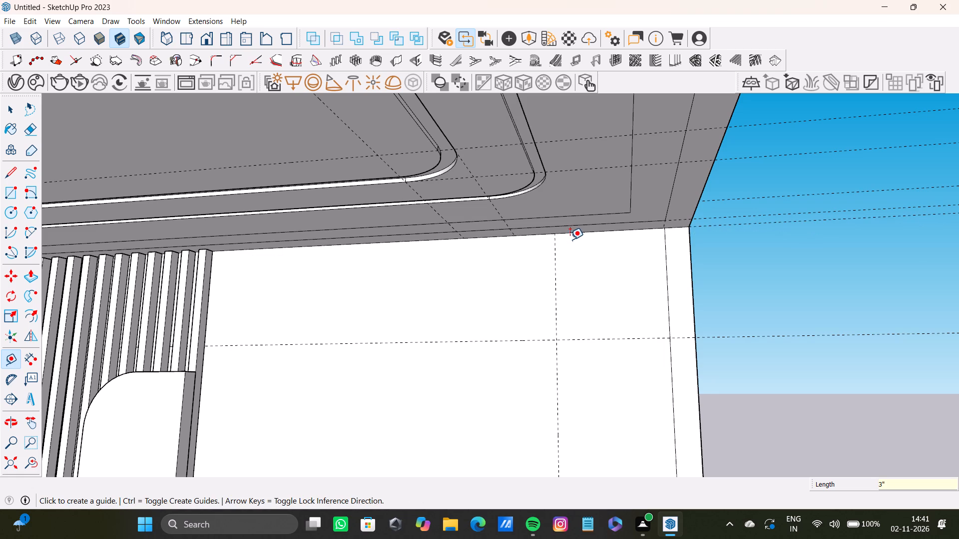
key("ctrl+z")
Place a horizontal guide on the blank wall, 3" below its top edge.
scroll(543, 249, "up", 8)
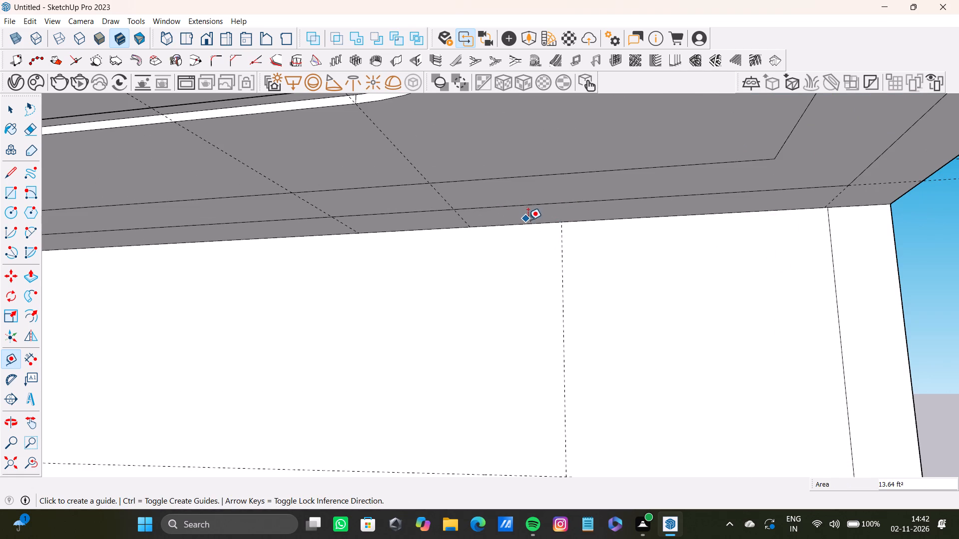
left_click(530, 223)
type("3\"")
key("Return")
scroll(493, 280, "down", 14)
key("space")
Place a vertical guide on the blank wall, 2" away from the edge of the last slat.
middle_click(449, 285, "shift")
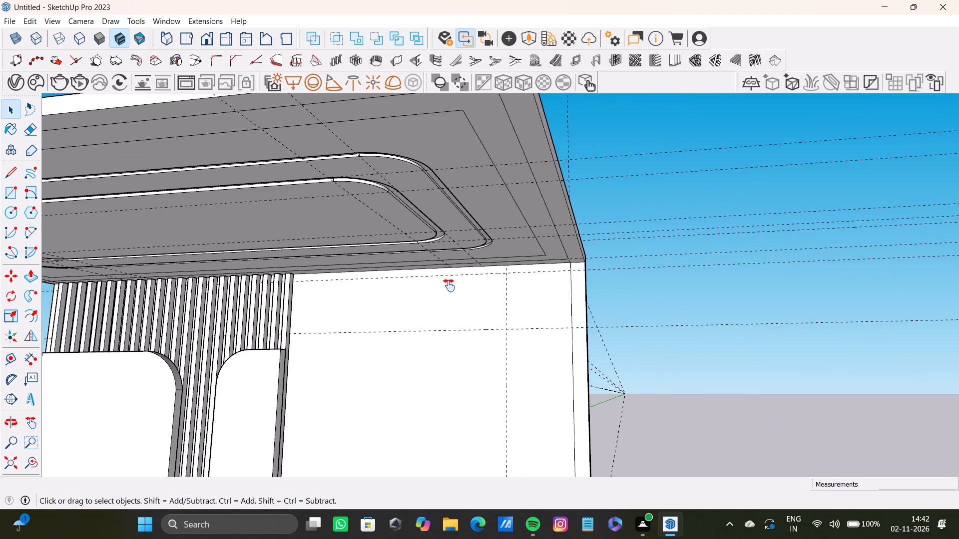
key("r")
scroll(309, 321, "up", 9)
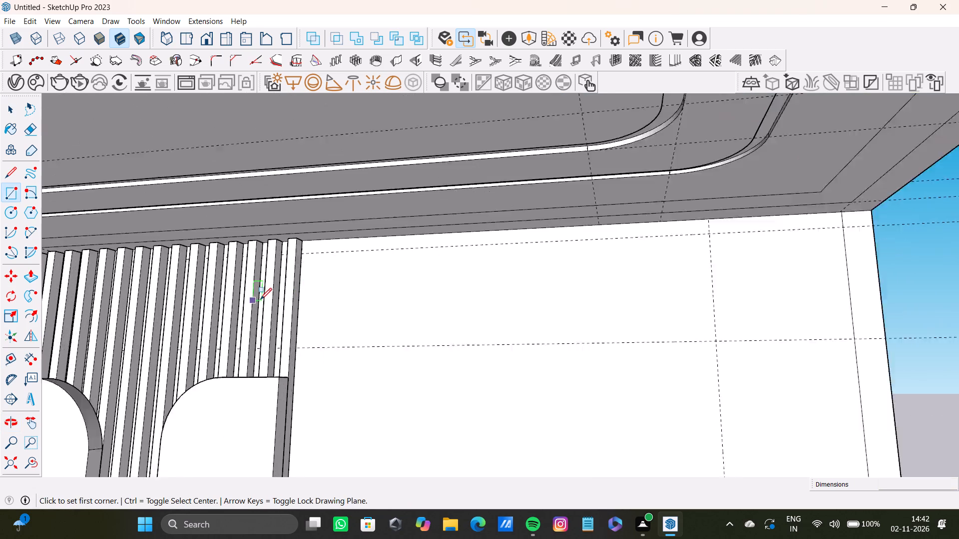
key("space")
key("t")
scroll(291, 312, "up", 7)
left_click(319, 328)
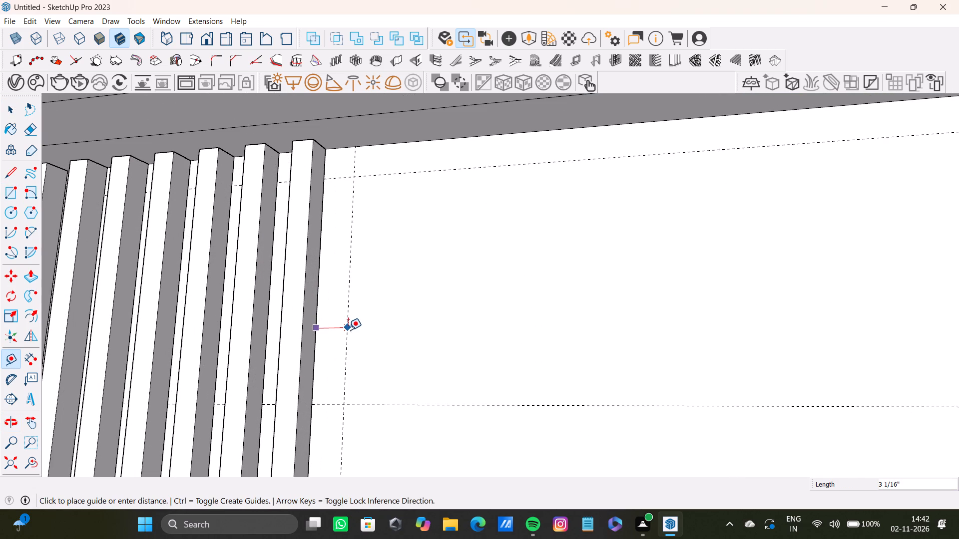
type("2\"")
key("Return")
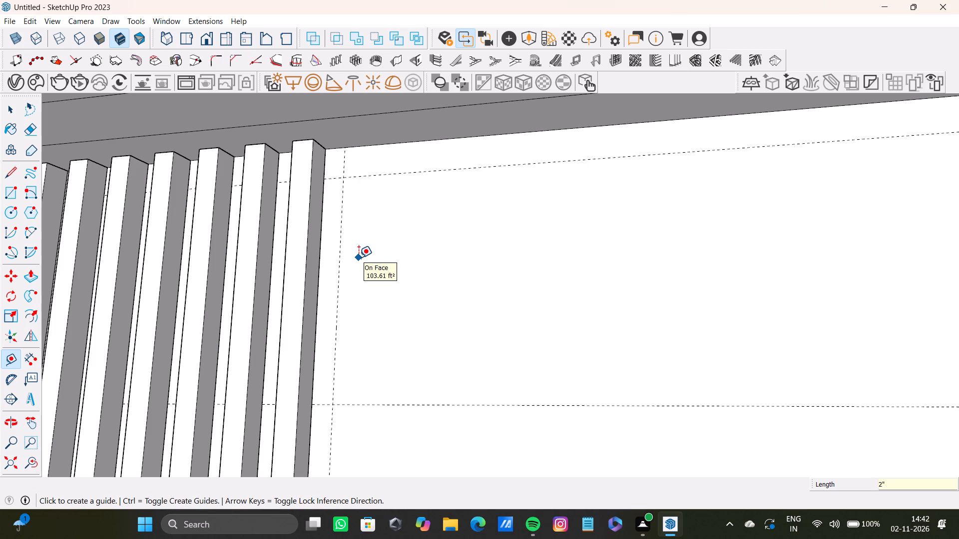
Draw a rectangle about 7' 1" by 1' 9" between the guides at the top of the blank wall.
key("r")
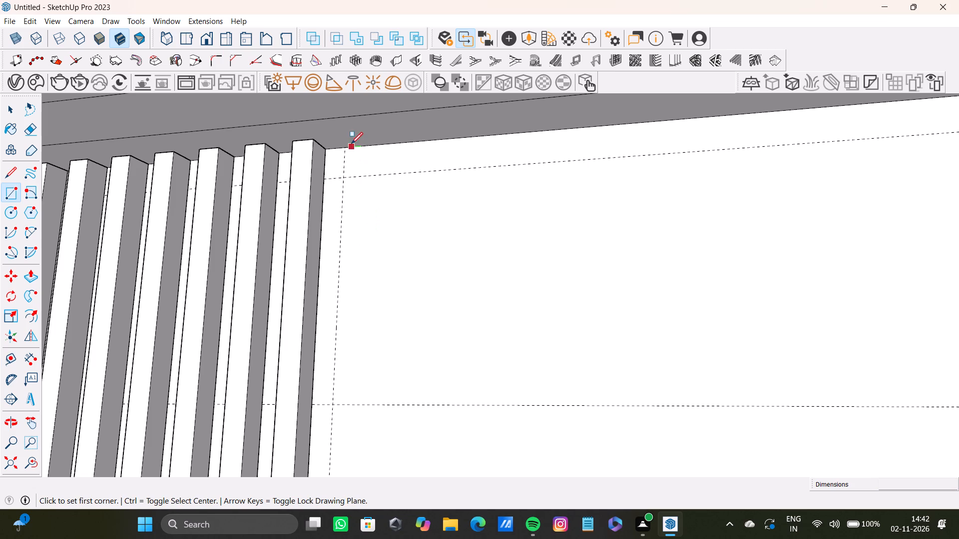
left_click(340, 180)
scroll(619, 370, "down", 9)
middle_click_drag(645, 356, 309, 347, "shift")
scroll(318, 352, "down", 9, "shift")
scroll(594, 350, "up", 1)
left_click(592, 365)
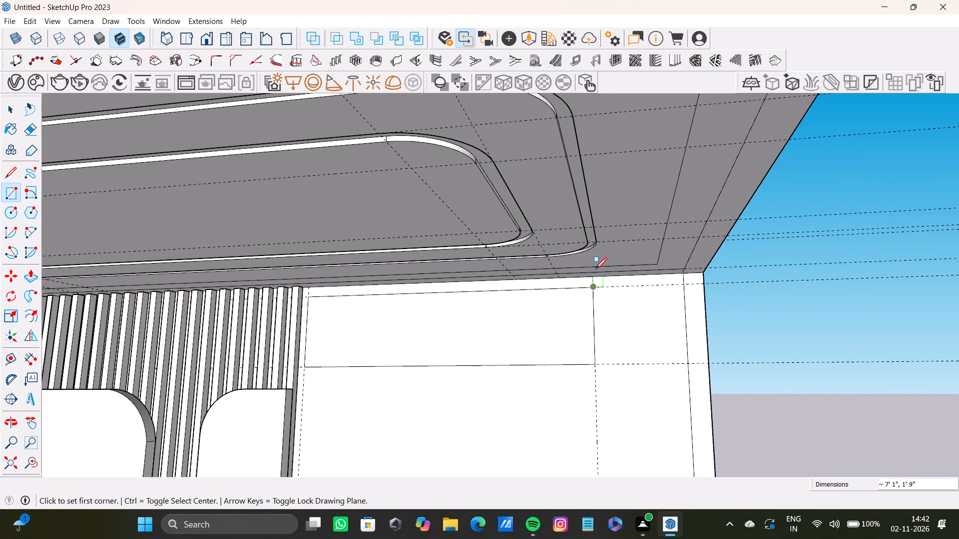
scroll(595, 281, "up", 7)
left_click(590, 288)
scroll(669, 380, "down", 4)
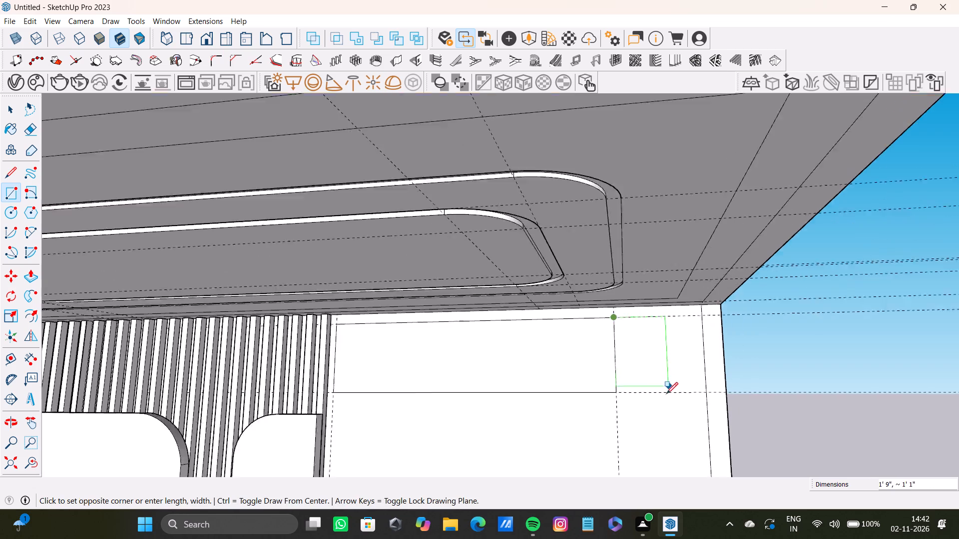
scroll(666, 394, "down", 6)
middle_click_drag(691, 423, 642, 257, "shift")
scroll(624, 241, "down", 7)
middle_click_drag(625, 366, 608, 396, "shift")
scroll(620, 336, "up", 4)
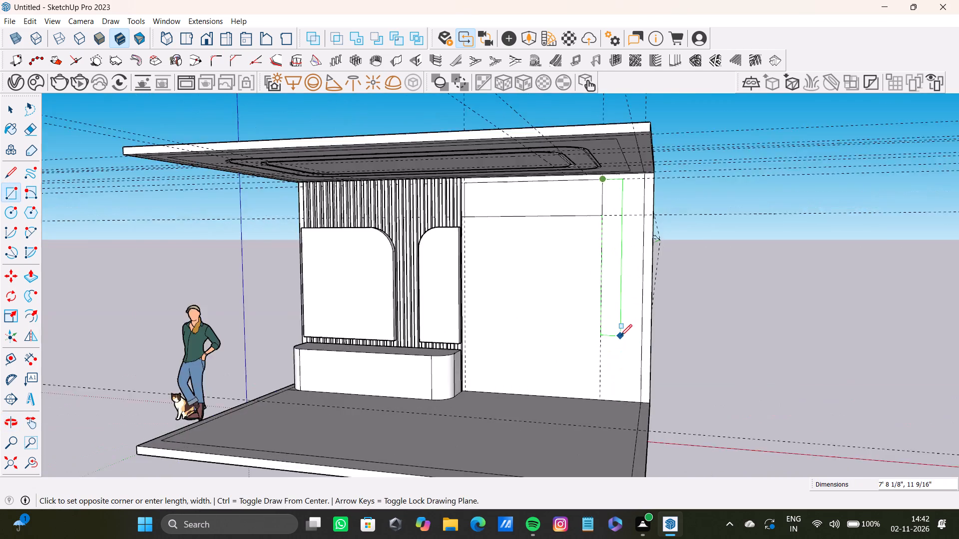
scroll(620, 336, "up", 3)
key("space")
Place a horizontal guide across the blank wall just above the floor, parallel to the wall's top edge.
key("t")
scroll(596, 170, "down", 4)
middle_click_drag(596, 183, 581, 258, "shift")
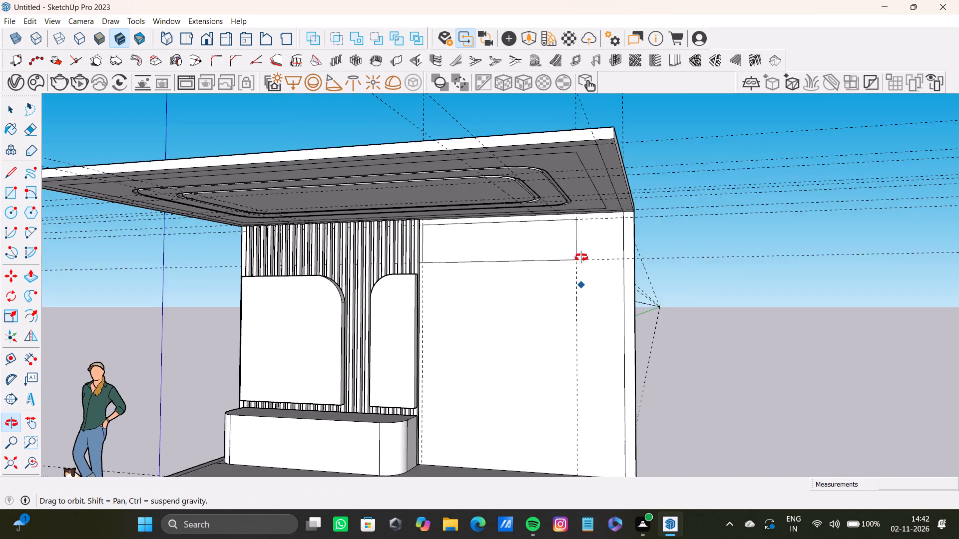
middle_click_drag(581, 258, 579, 241, "shift")
scroll(591, 232, "up", 4)
left_click(602, 214)
scroll(618, 353, "down", 6)
middle_click_drag(618, 370, 608, 307, "shift")
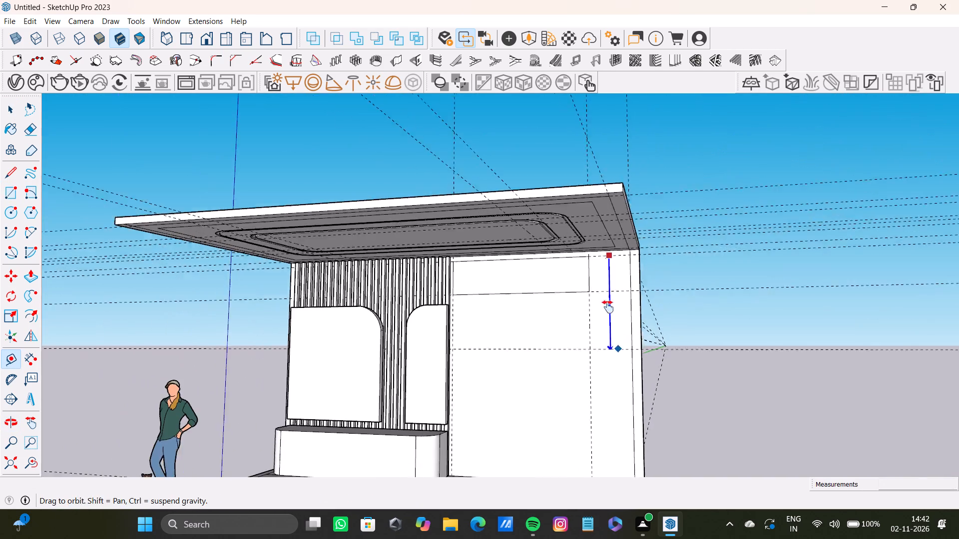
middle_click_drag(608, 307, 596, 245, "shift")
middle_click_drag(601, 353, 587, 385)
scroll(587, 364, "up", 9)
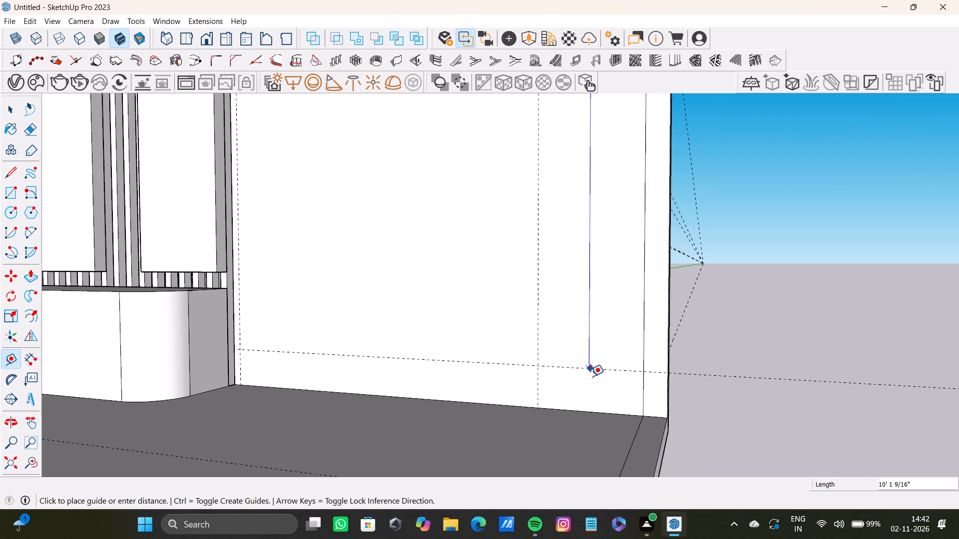
left_click(596, 395)
Draw a tall, narrow rectangle from the top rectangle's outer upper corner down to the guide above the floor, reaching the wall's outer vertical line.
scroll(577, 362, "down", 9)
middle_click_drag(528, 315, 544, 405, "shift")
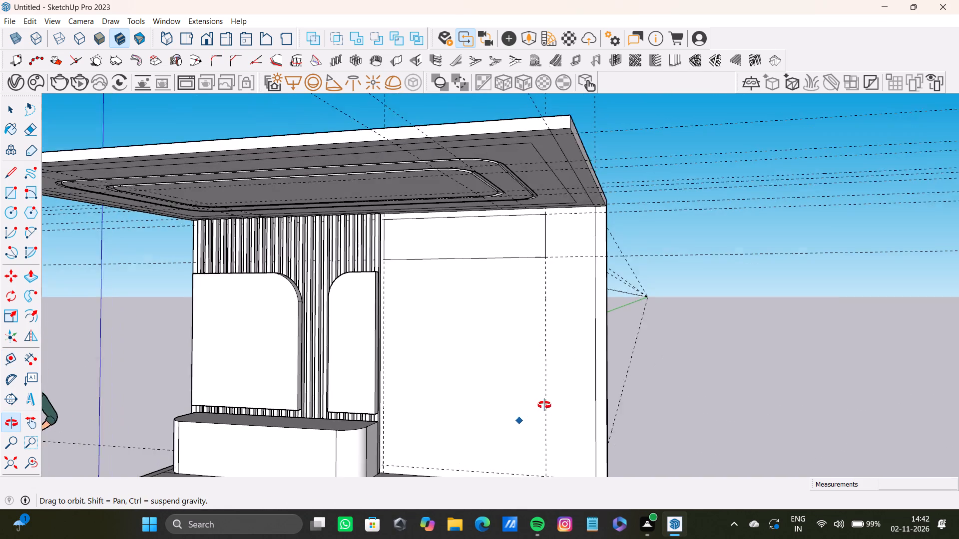
middle_click_drag(544, 405, 546, 405, "shift")
key("r")
scroll(557, 263, "up", 3)
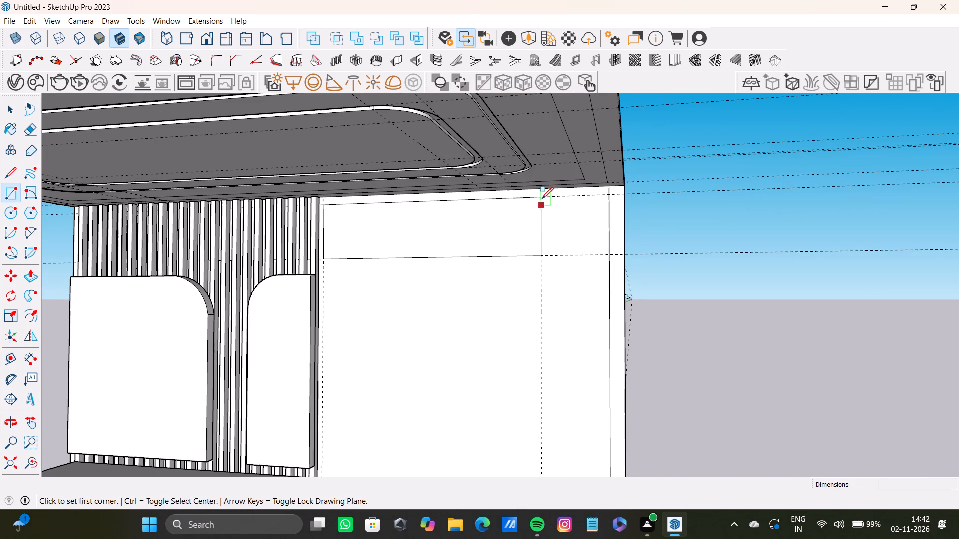
left_click(539, 194)
scroll(607, 340, "down", 3)
middle_click_drag(614, 366, 600, 327, "shift")
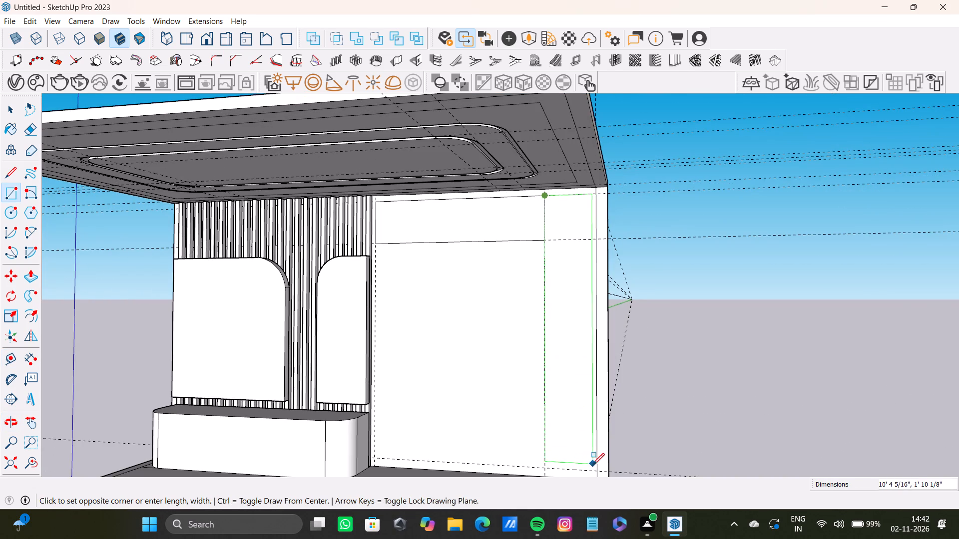
left_click(595, 470)
scroll(556, 402, "down", 8)
middle_click_drag(483, 367, 597, 348)
scroll(519, 289, "up", 6)
key("space")
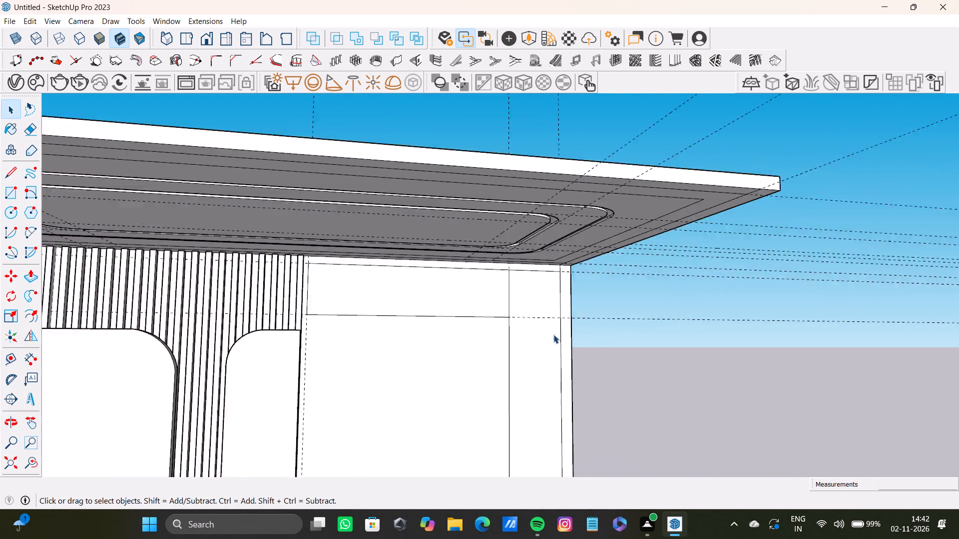
Delete the edge between the top rectangle and the tall outer rectangle, and select the merged L-shaped face.
scroll(553, 334, "up", 5)
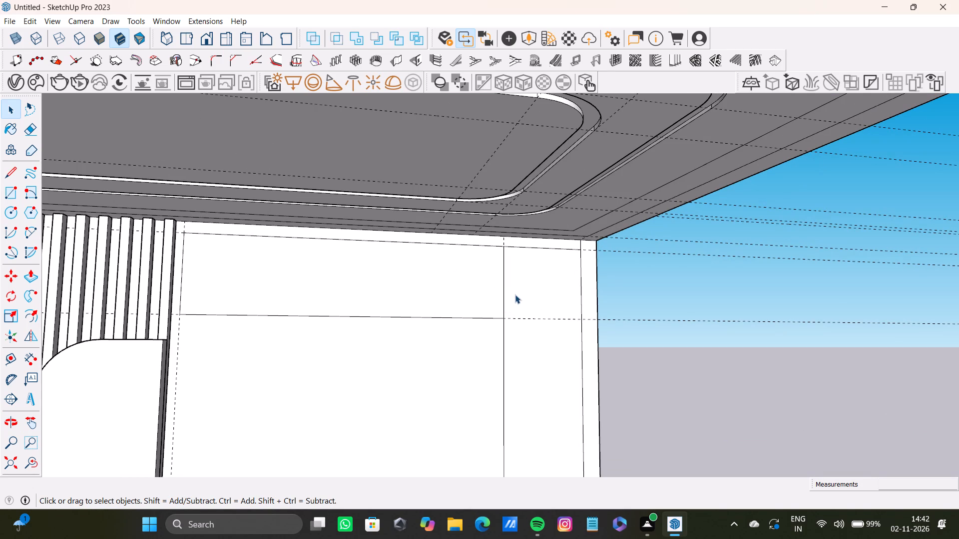
left_click(504, 305)
key("Delete")
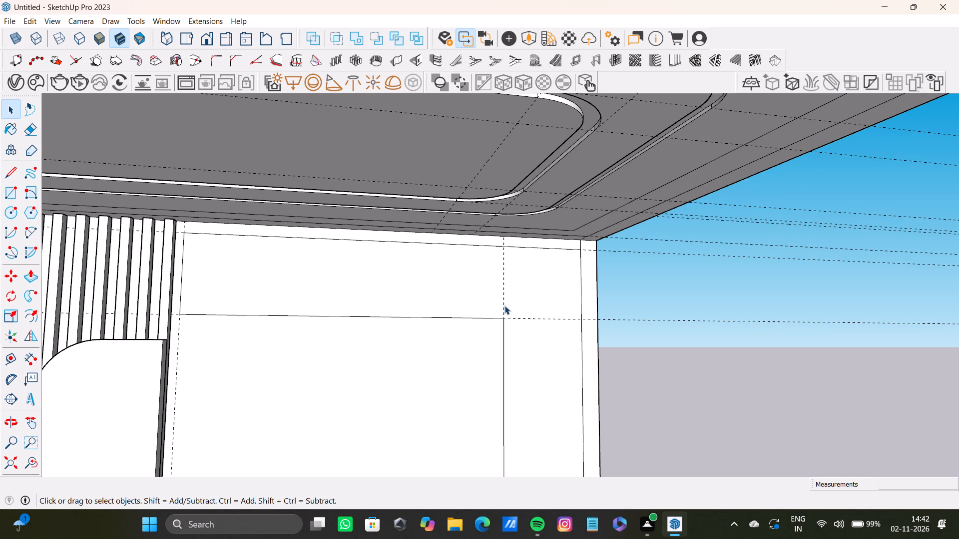
left_click(504, 305)
left_click(515, 293)
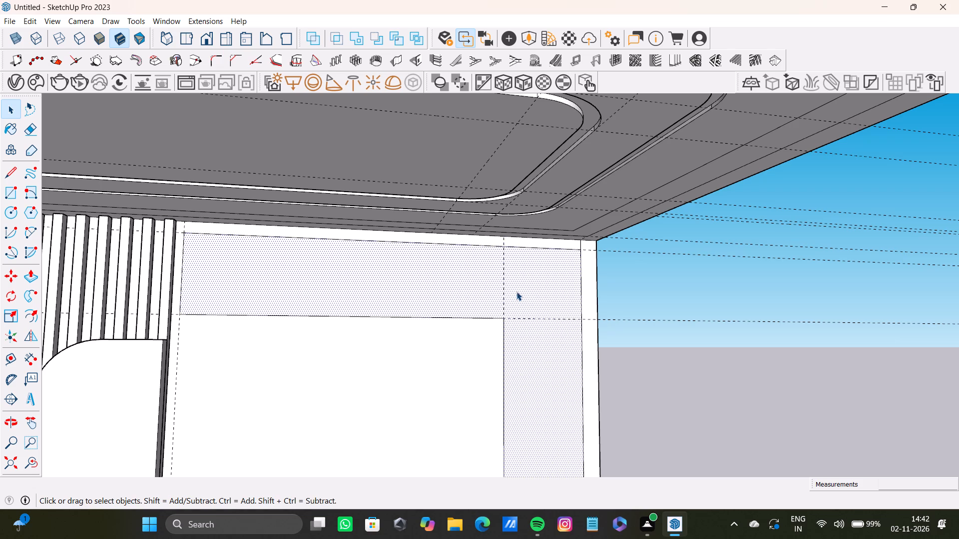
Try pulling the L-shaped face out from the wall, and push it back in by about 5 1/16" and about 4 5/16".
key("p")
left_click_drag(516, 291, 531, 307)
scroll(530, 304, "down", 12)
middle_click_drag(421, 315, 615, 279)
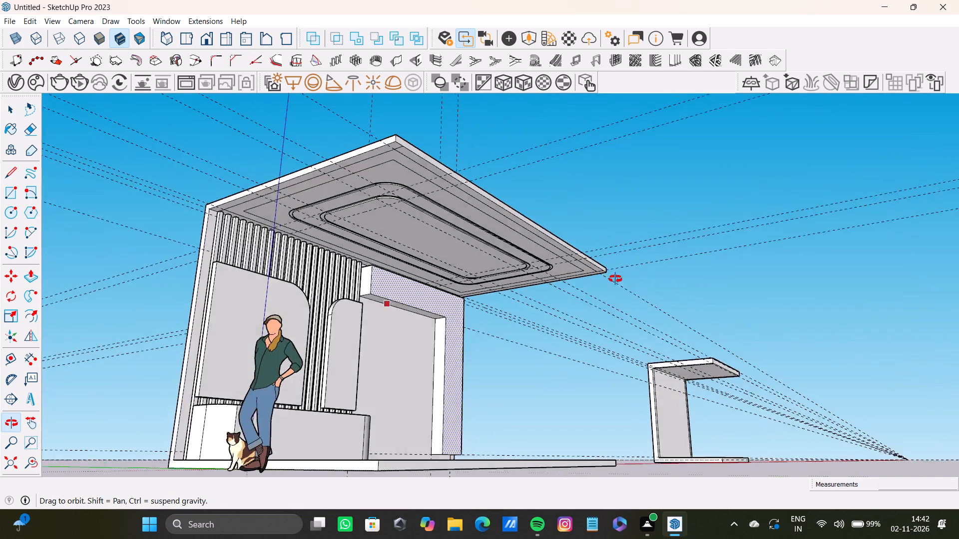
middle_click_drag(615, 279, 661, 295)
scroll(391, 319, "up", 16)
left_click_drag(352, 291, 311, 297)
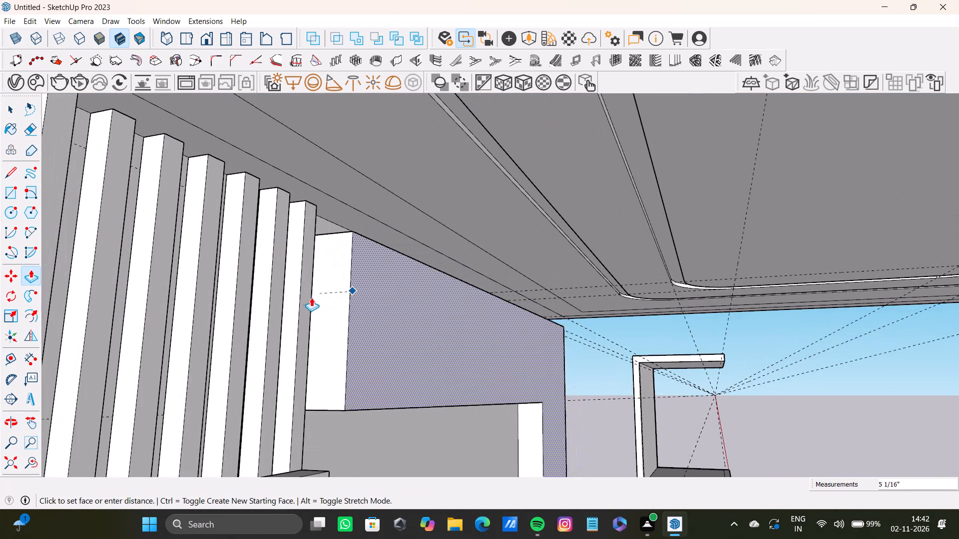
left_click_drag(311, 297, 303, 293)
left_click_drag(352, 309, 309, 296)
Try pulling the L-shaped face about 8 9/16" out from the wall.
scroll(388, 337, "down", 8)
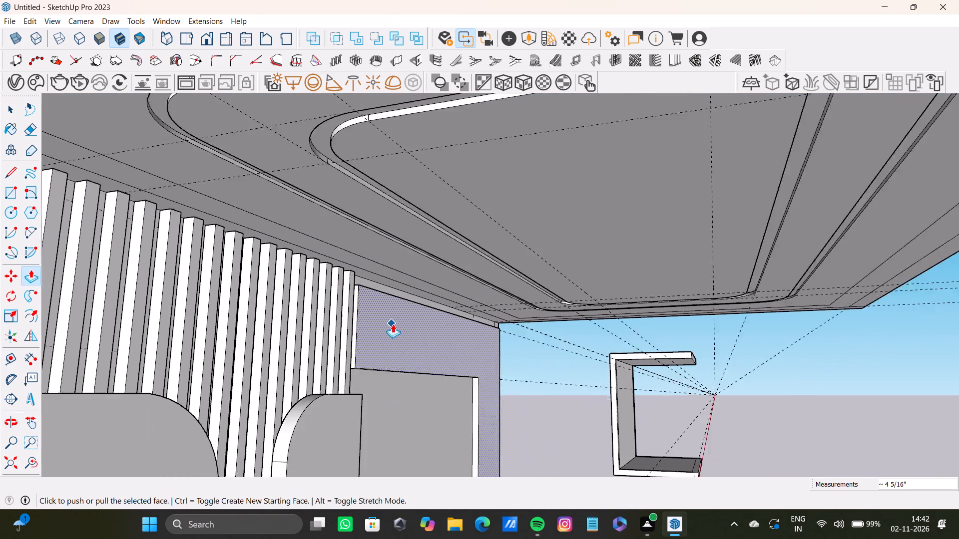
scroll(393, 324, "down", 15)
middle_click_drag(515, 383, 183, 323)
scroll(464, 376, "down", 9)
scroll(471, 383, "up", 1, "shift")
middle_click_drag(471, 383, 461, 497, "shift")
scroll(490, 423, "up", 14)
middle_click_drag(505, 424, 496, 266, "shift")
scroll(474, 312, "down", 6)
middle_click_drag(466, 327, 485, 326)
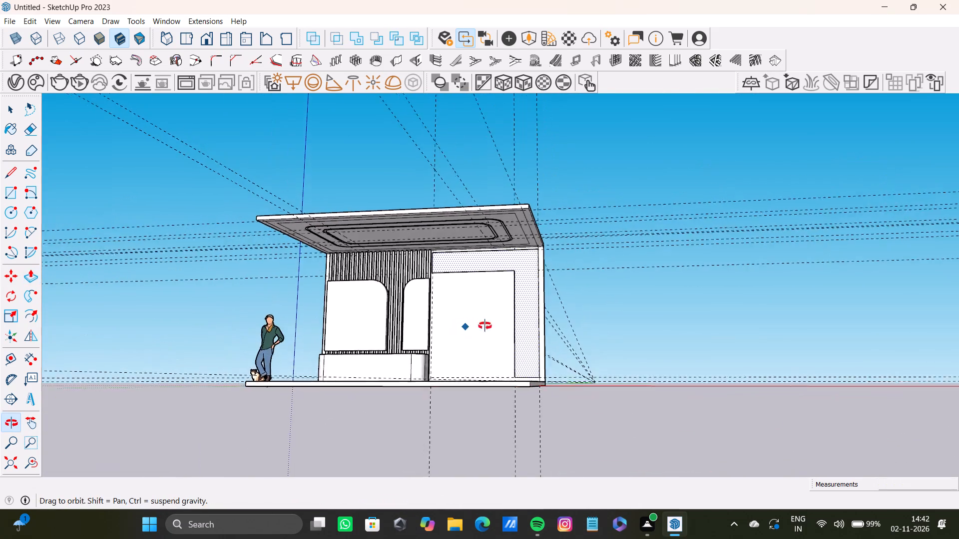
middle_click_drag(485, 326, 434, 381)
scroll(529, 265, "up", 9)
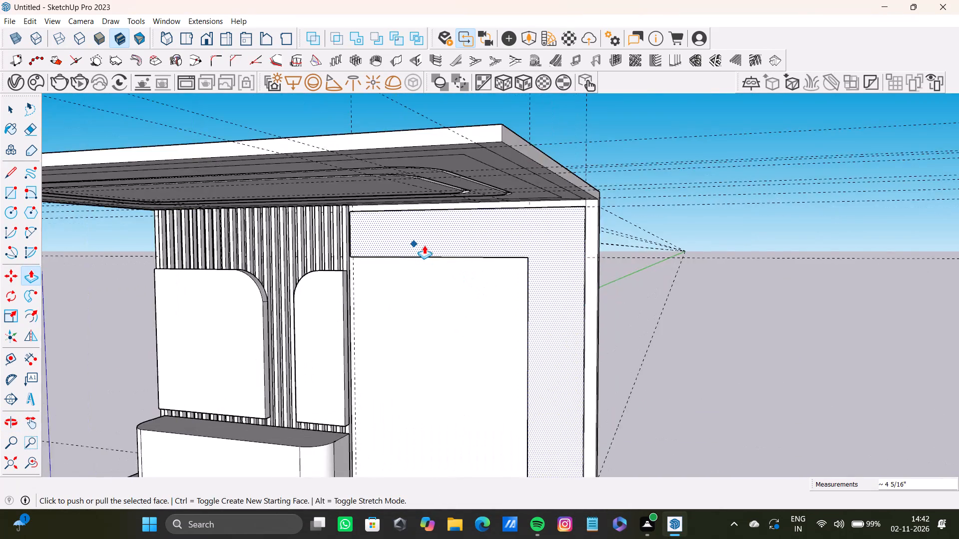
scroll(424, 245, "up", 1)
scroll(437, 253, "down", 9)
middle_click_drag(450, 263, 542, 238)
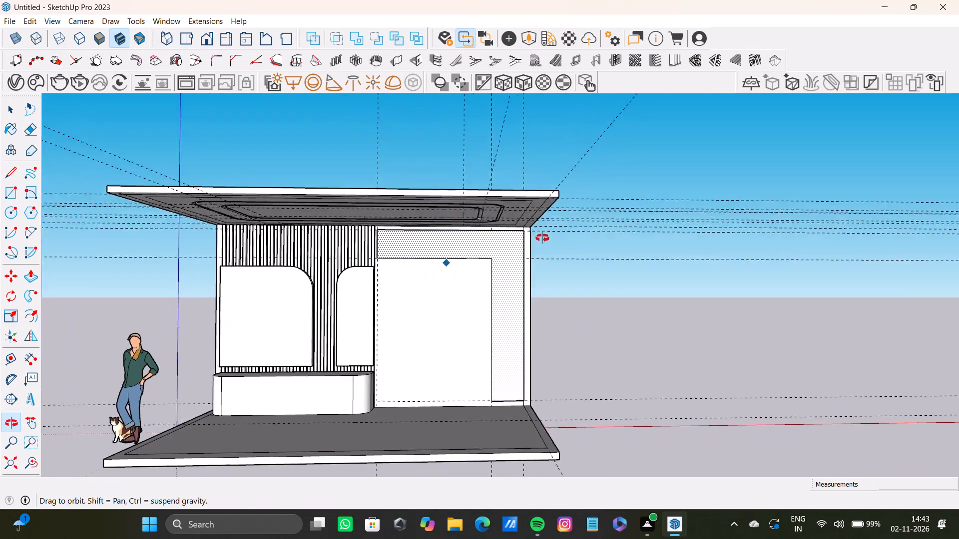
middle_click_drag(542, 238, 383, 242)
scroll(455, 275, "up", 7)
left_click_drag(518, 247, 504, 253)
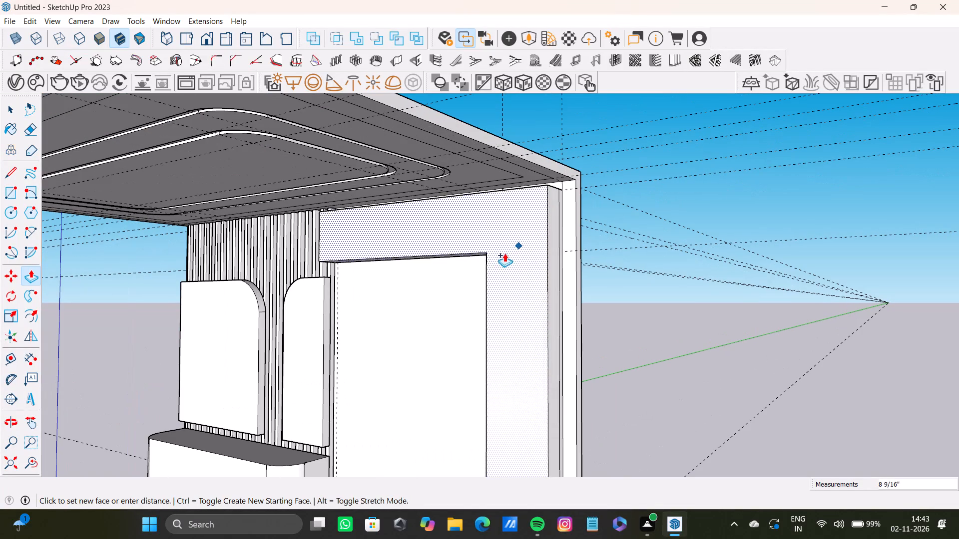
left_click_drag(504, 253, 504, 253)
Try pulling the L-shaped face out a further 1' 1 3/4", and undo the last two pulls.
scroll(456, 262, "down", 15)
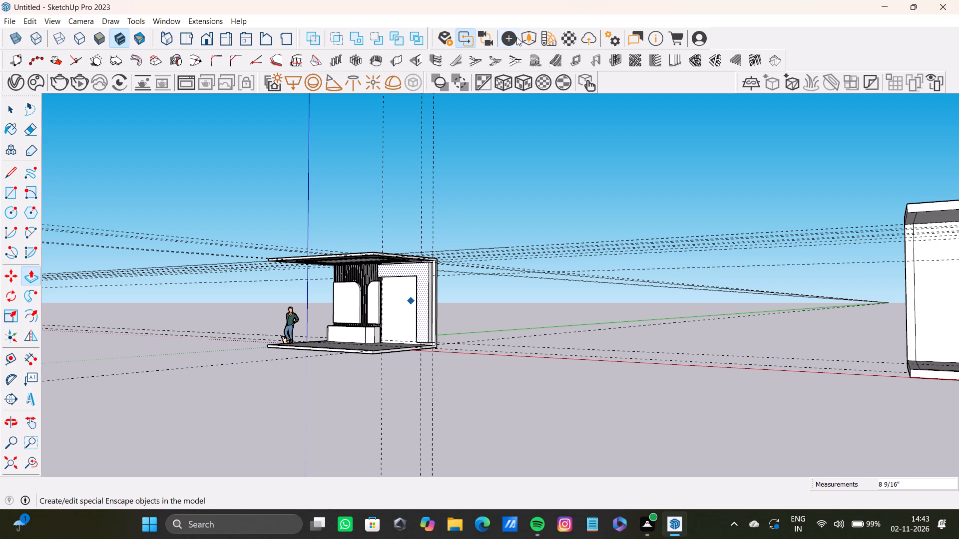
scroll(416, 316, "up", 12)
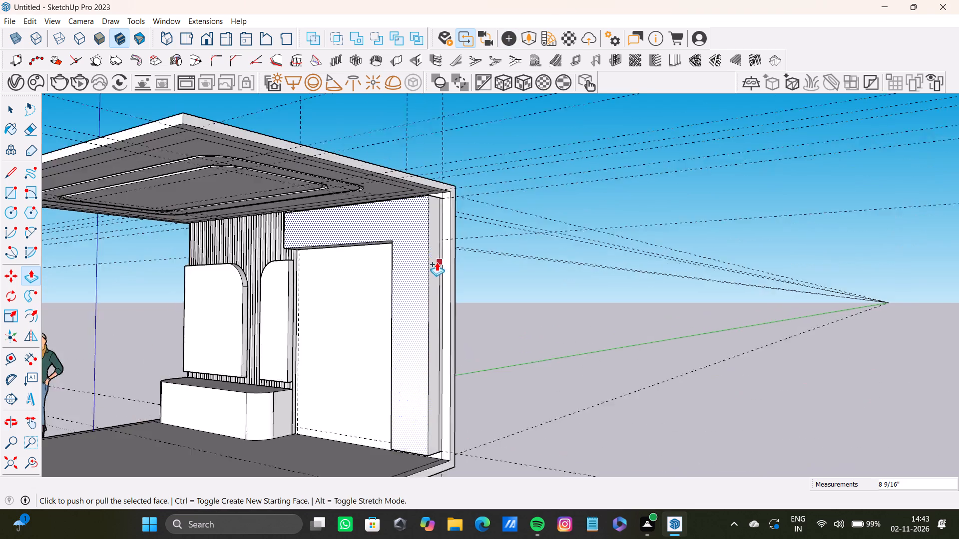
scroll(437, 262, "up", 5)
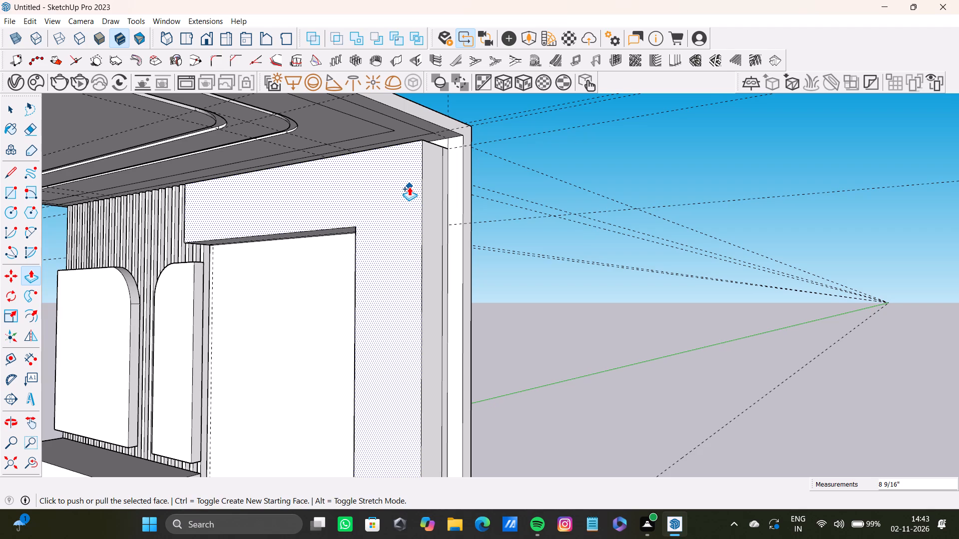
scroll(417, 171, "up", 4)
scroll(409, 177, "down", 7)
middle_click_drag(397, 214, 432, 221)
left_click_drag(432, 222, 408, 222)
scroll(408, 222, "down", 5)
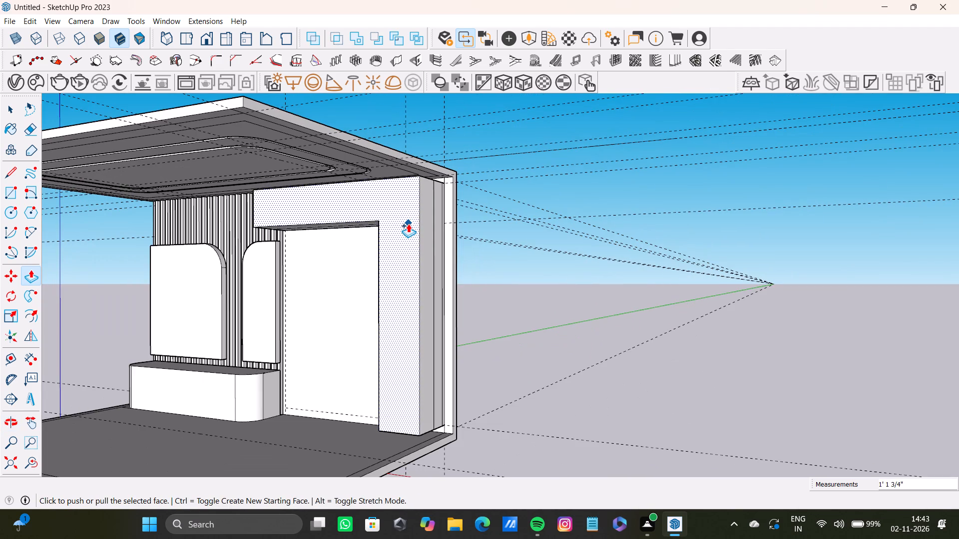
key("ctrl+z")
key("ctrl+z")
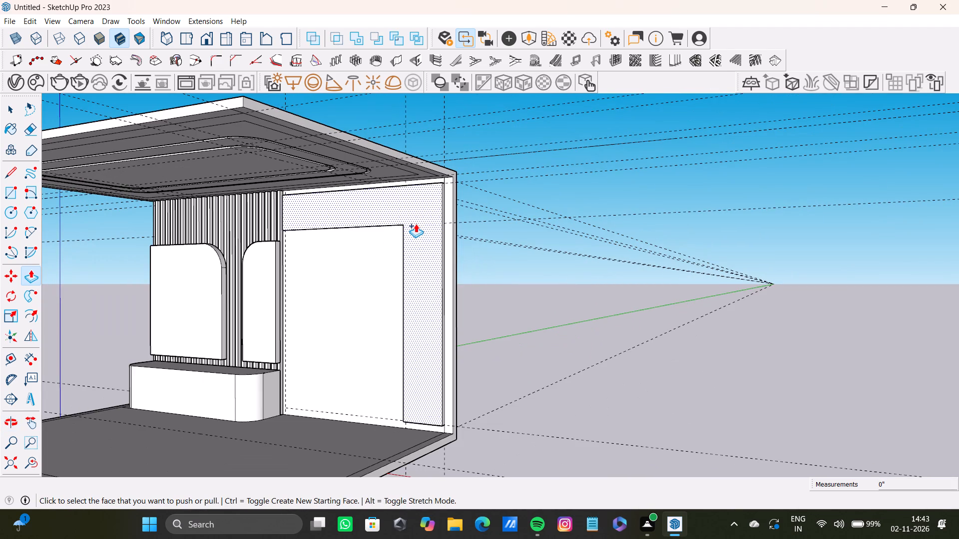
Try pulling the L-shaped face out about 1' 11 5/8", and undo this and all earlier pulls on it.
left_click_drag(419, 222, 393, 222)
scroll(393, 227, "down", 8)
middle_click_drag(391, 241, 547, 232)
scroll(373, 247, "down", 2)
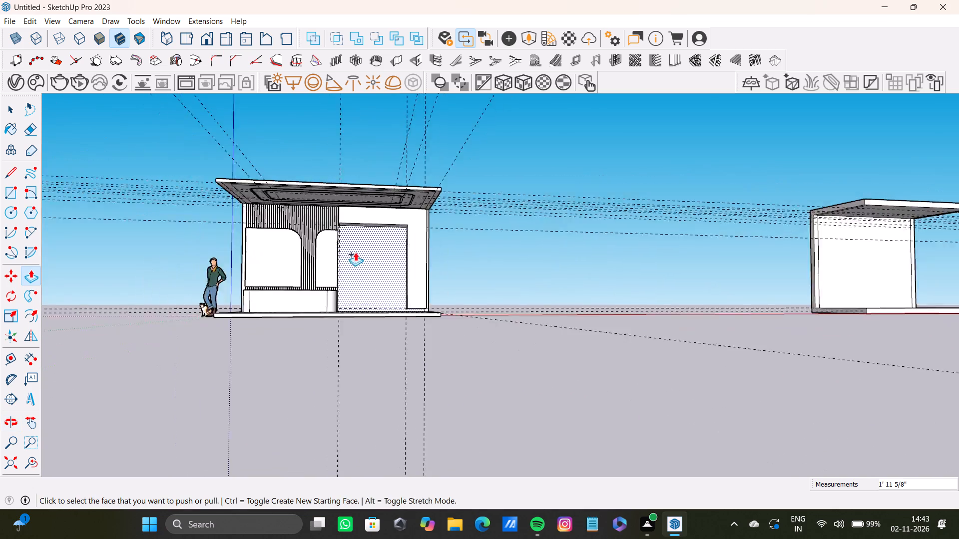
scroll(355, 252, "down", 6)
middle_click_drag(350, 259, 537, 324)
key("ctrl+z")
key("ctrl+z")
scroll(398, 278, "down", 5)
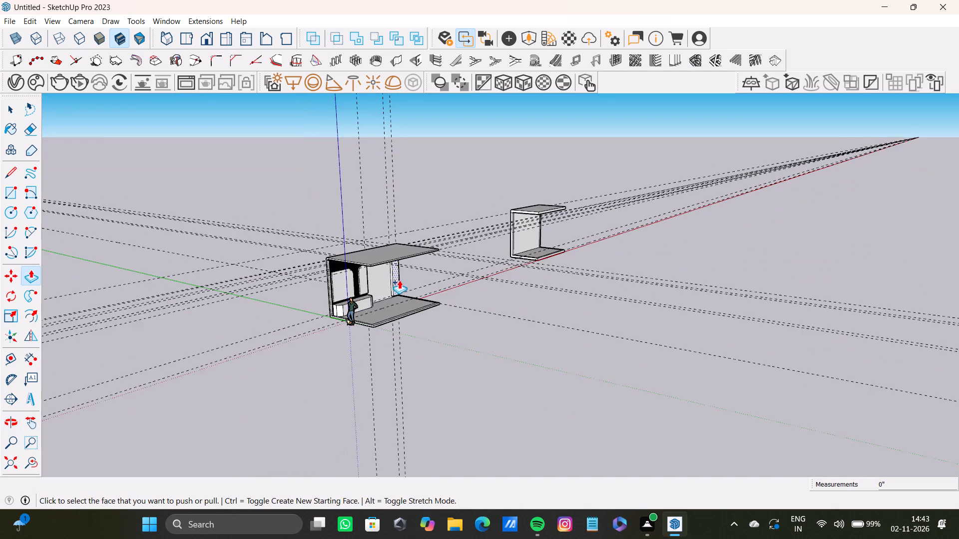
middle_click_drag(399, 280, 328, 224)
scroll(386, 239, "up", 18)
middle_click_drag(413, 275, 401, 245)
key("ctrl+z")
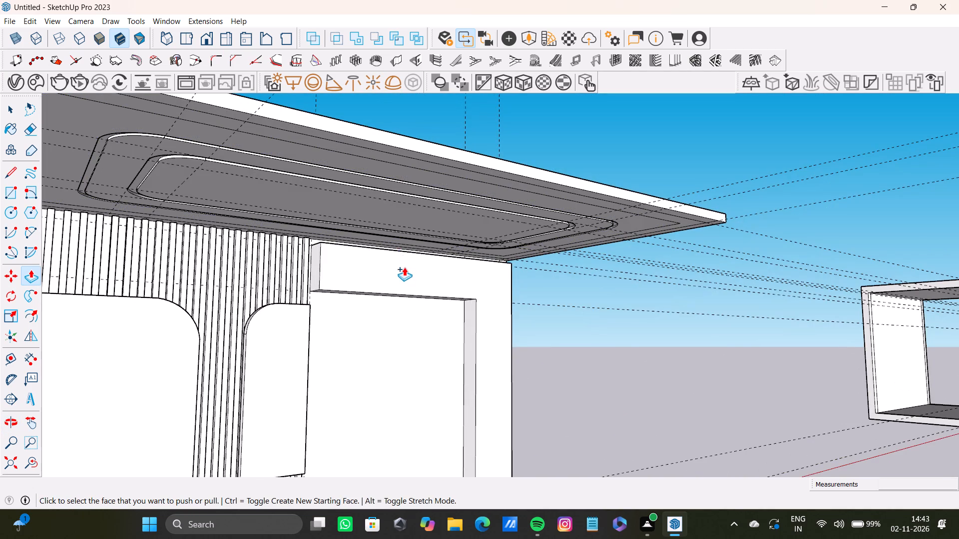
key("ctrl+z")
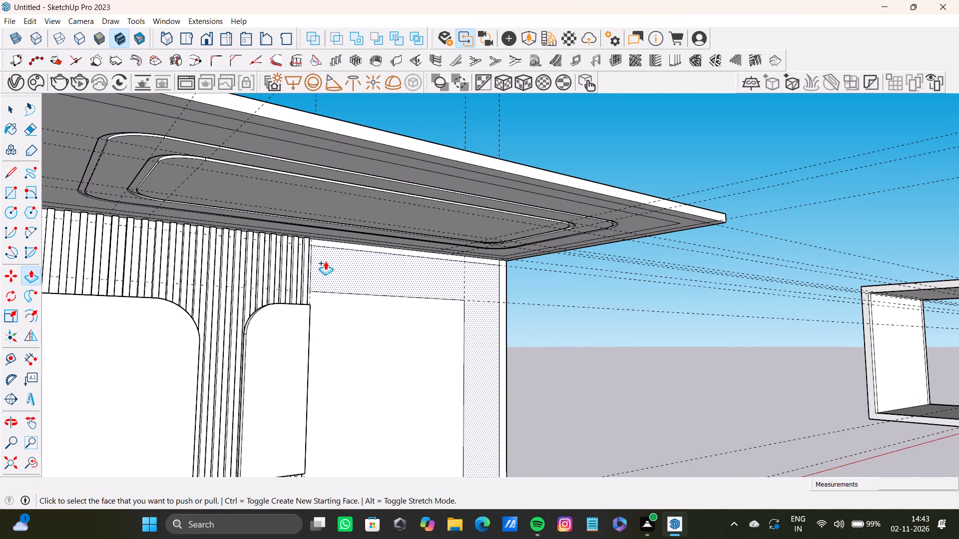
Extrude the L-shaped face about 9 3/4" out from the back wall.
scroll(325, 261, "up", 5)
scroll(316, 245, "down", 8)
middle_click_drag(397, 286, 288, 279)
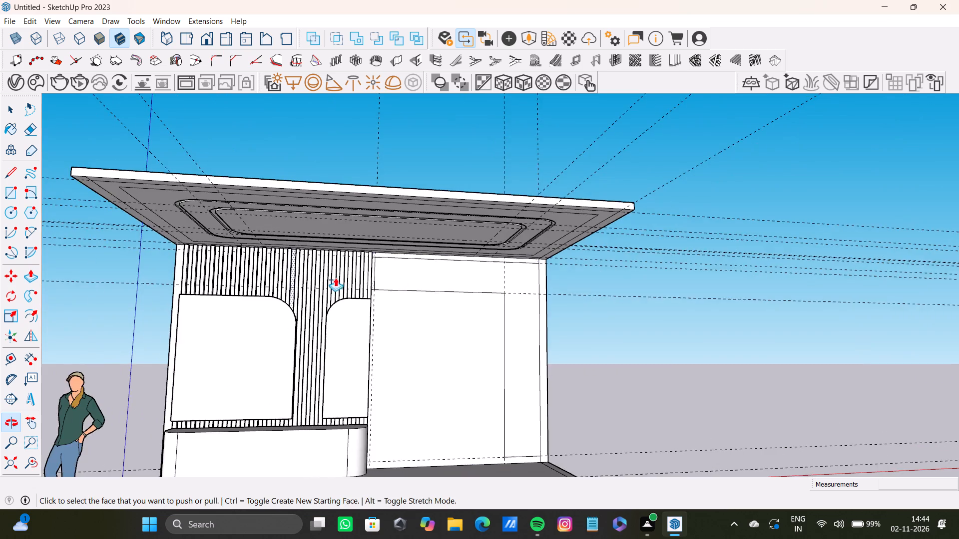
scroll(437, 276, "up", 12)
scroll(368, 264, "down", 17)
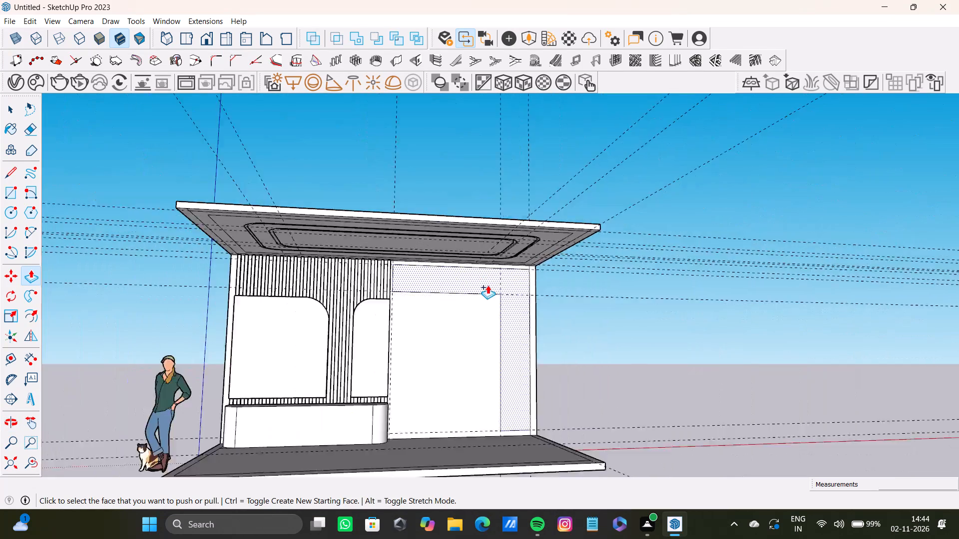
middle_click_drag(491, 286, 406, 317)
scroll(500, 309, "up", 8)
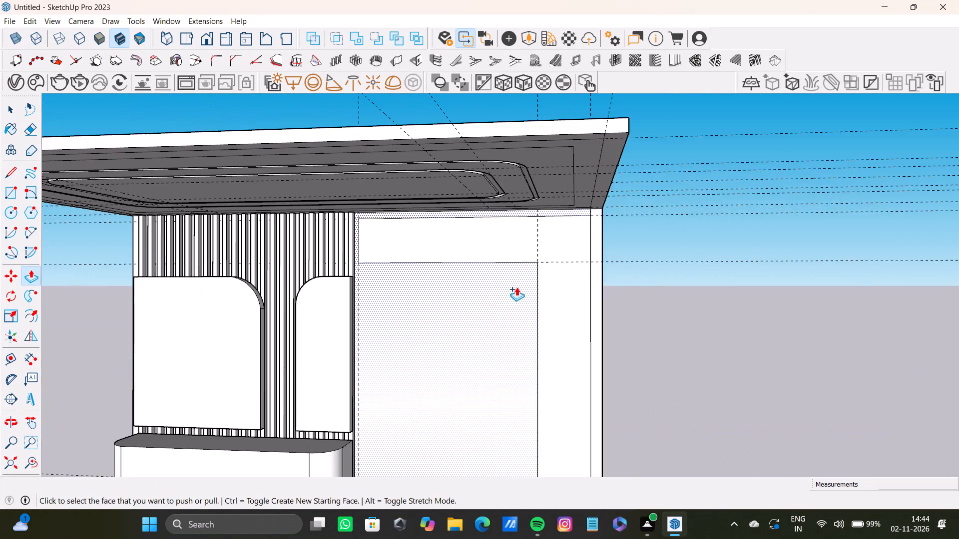
scroll(516, 287, "up", 3)
left_click_drag(534, 275, 548, 269)
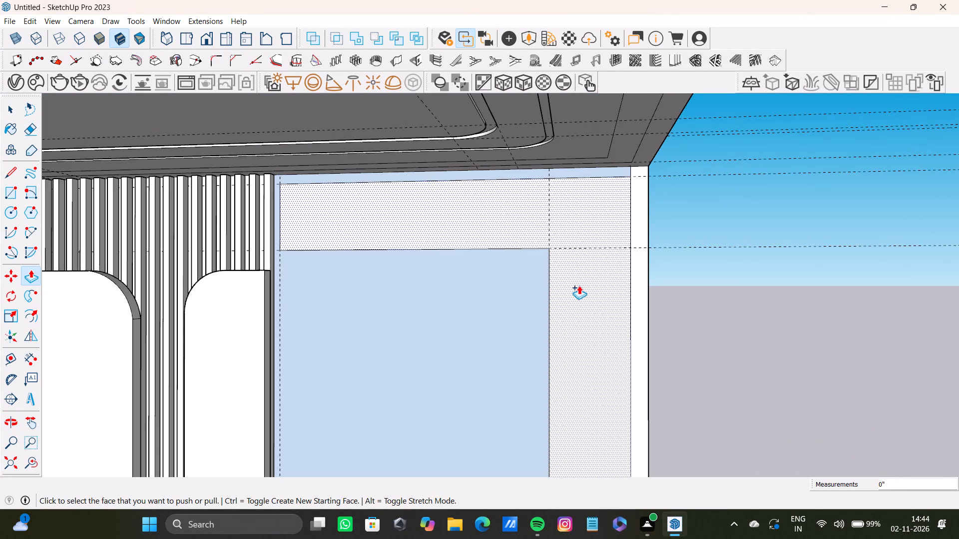
key("ctrl+z")
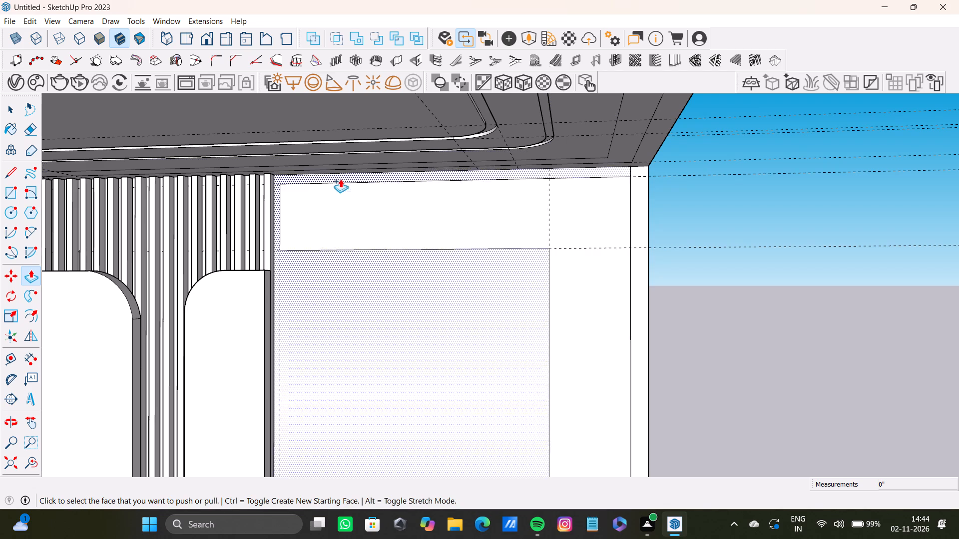
scroll(474, 218, "down", 8)
middle_click_drag(471, 221, 398, 238, "shift")
scroll(512, 240, "up", 7)
left_click_drag(520, 212, 507, 213)
scroll(503, 214, "down", 9)
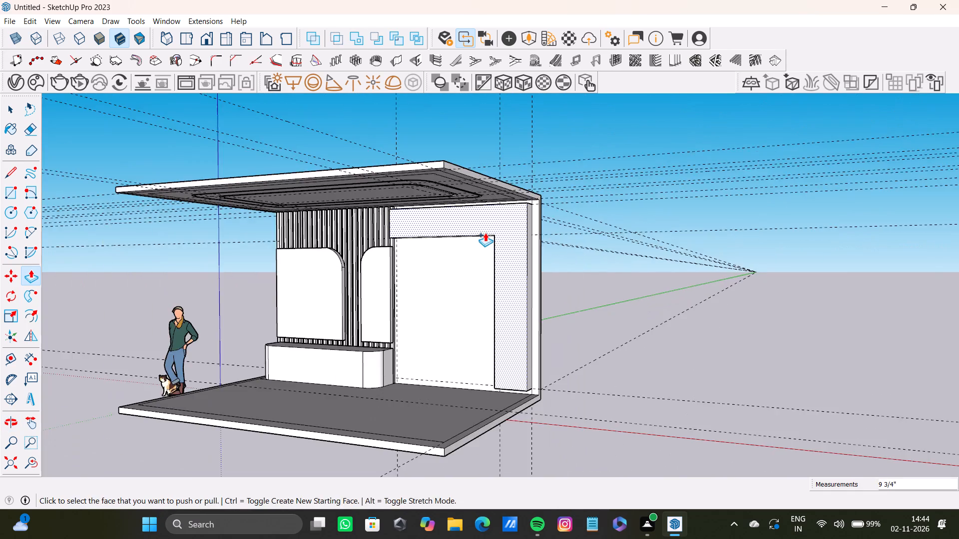
middle_click_drag(485, 233, 562, 232)
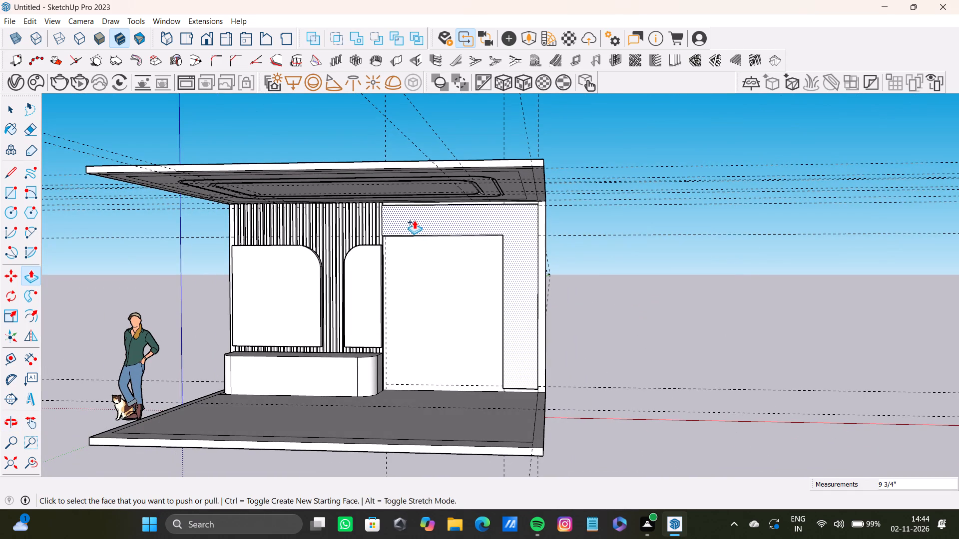
Place a vertical guide on the raised L-shaped panel's header, about 1' 3 13/16" from its end edge beside the slats.
key("t")
scroll(394, 226, "up", 11)
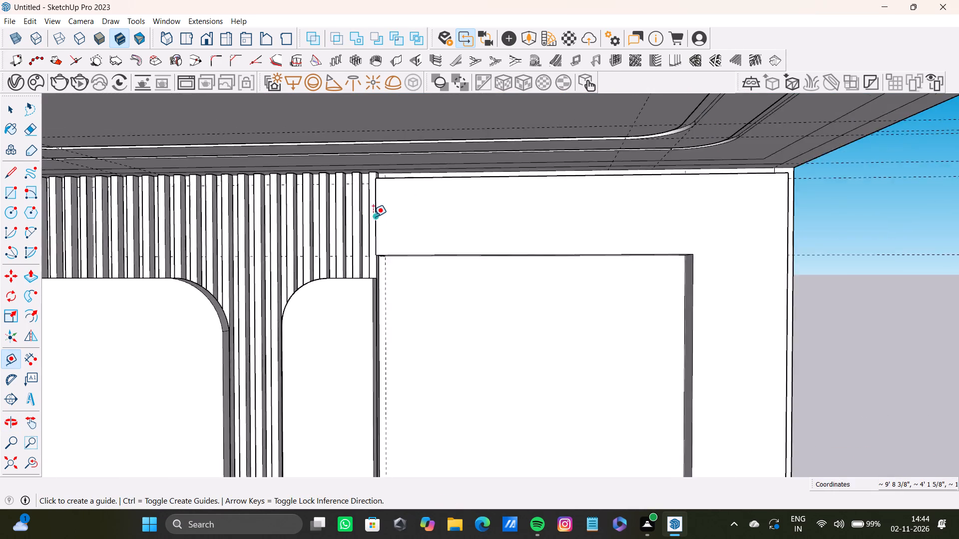
scroll(373, 217, "up", 2)
left_click(378, 220)
left_click(466, 218)
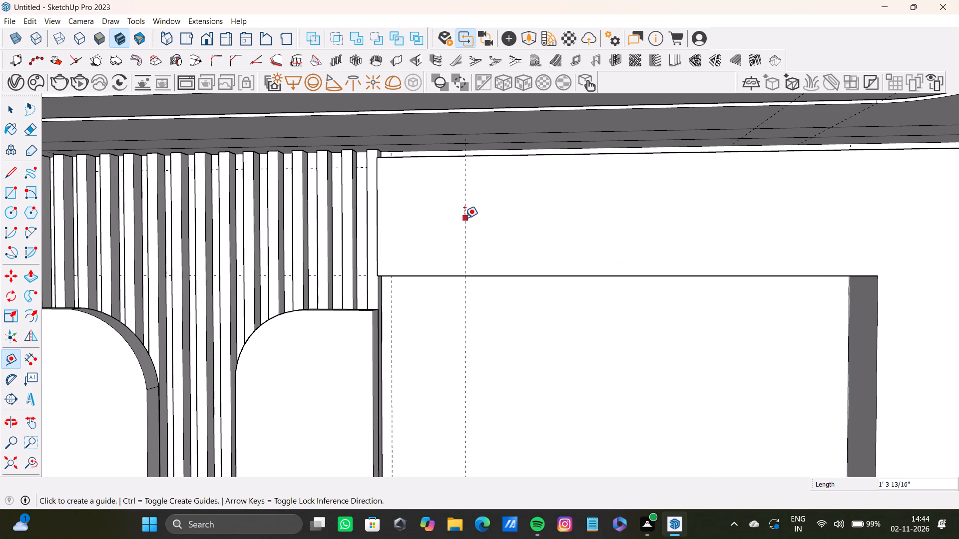
Draw a two-point arc along the new guide from the header's top edge to its bottom edge, bulging toward the slats.
key("a")
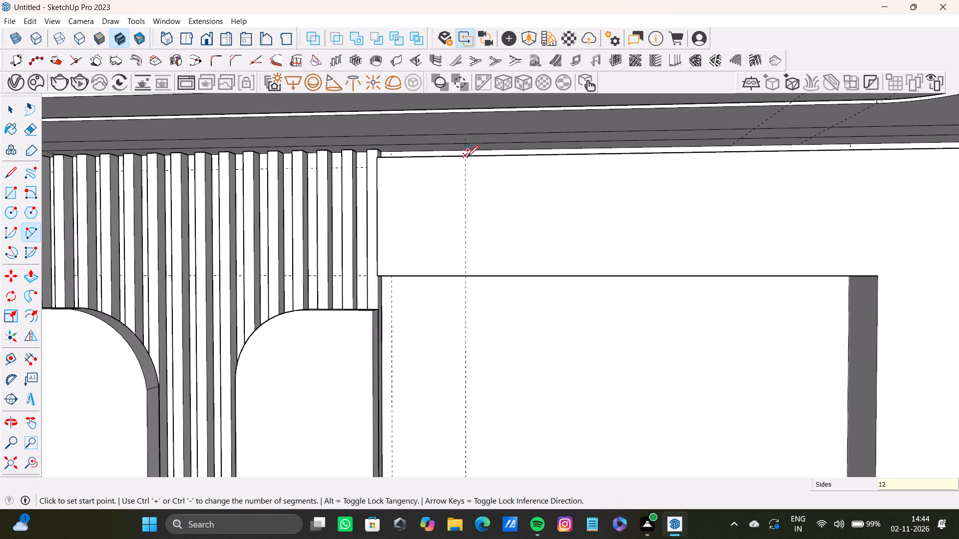
left_click(467, 157)
left_click_drag(463, 279, 458, 273)
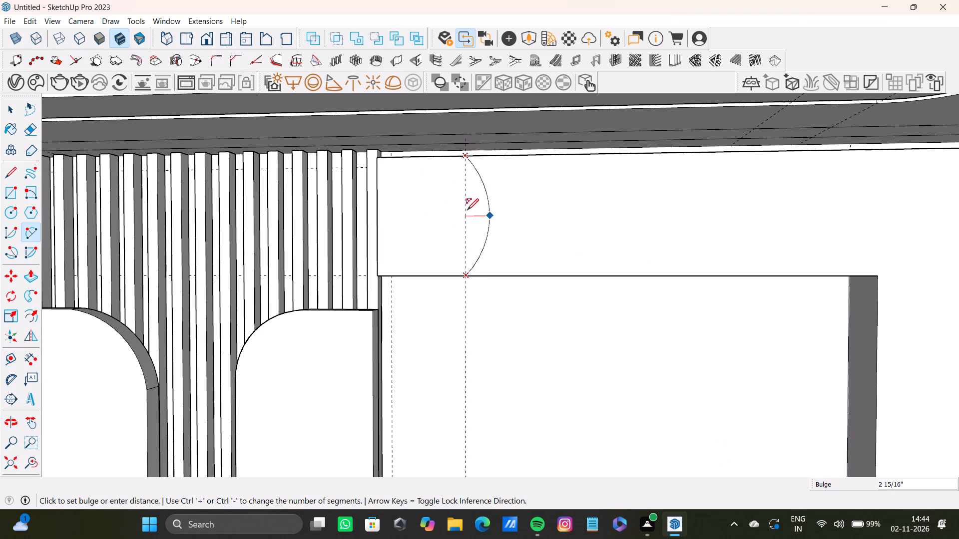
left_click(408, 236)
key("space")
key("space")
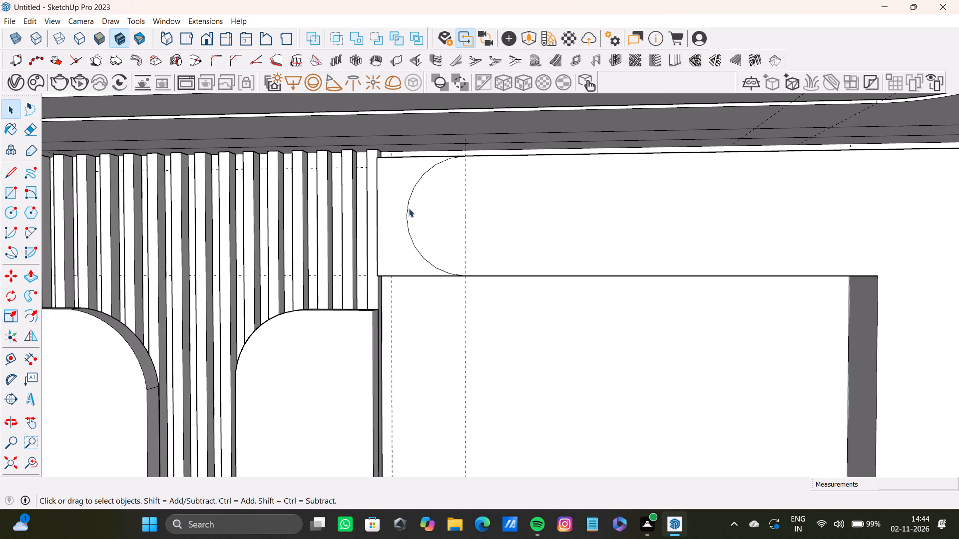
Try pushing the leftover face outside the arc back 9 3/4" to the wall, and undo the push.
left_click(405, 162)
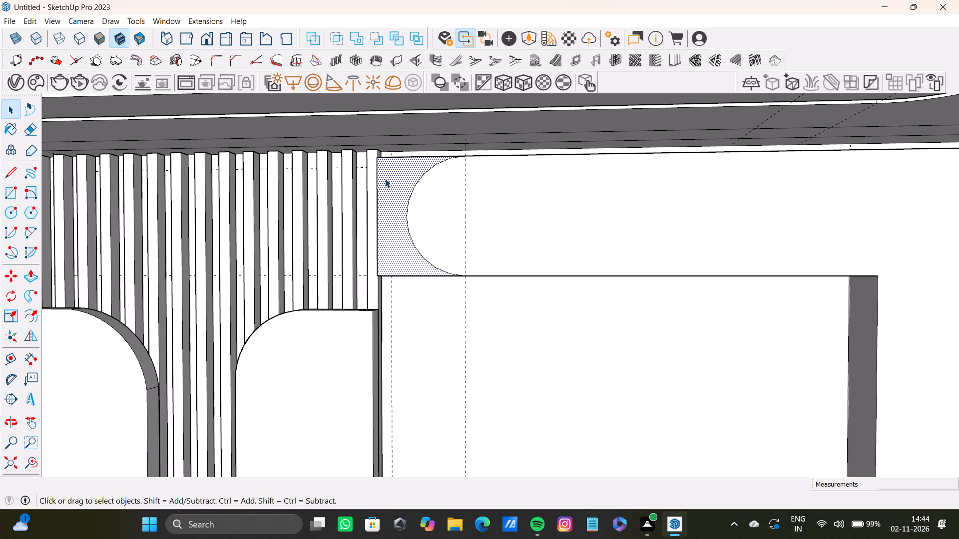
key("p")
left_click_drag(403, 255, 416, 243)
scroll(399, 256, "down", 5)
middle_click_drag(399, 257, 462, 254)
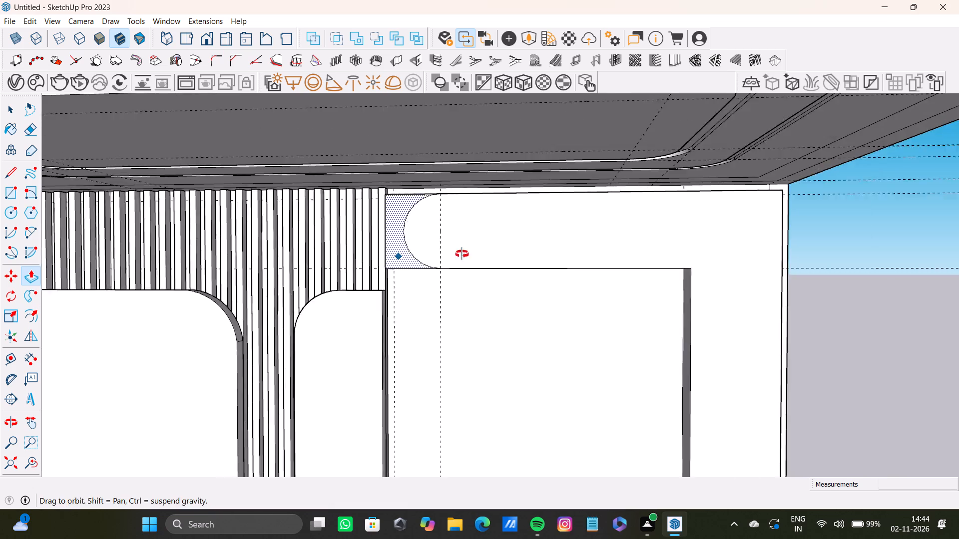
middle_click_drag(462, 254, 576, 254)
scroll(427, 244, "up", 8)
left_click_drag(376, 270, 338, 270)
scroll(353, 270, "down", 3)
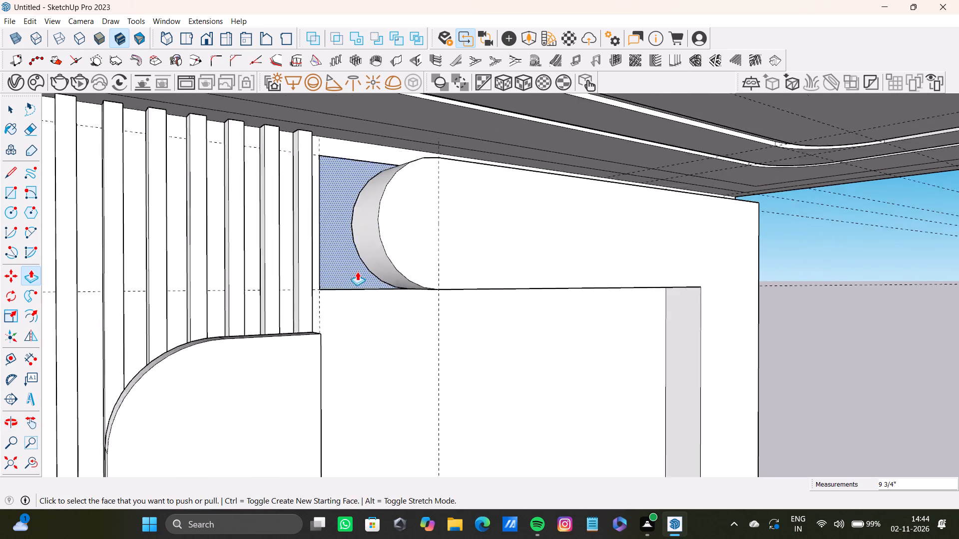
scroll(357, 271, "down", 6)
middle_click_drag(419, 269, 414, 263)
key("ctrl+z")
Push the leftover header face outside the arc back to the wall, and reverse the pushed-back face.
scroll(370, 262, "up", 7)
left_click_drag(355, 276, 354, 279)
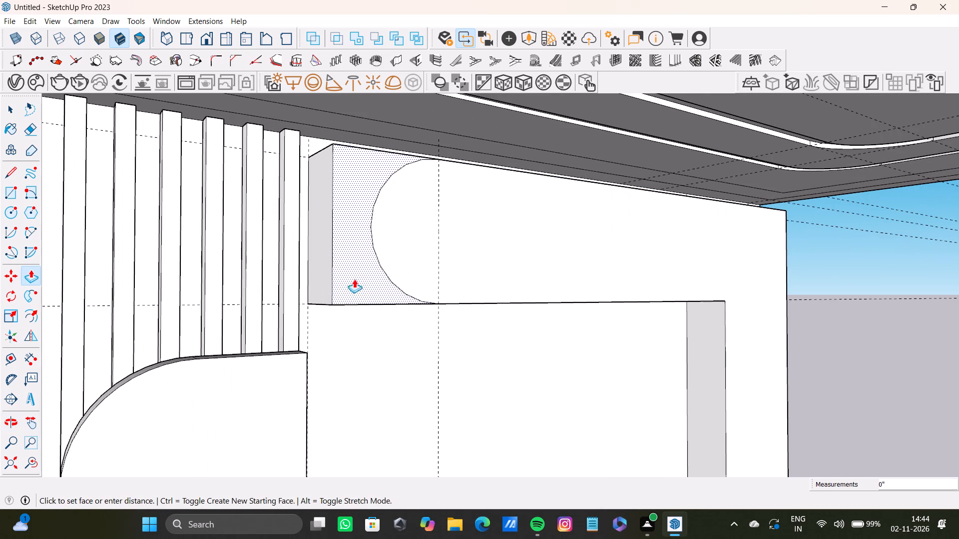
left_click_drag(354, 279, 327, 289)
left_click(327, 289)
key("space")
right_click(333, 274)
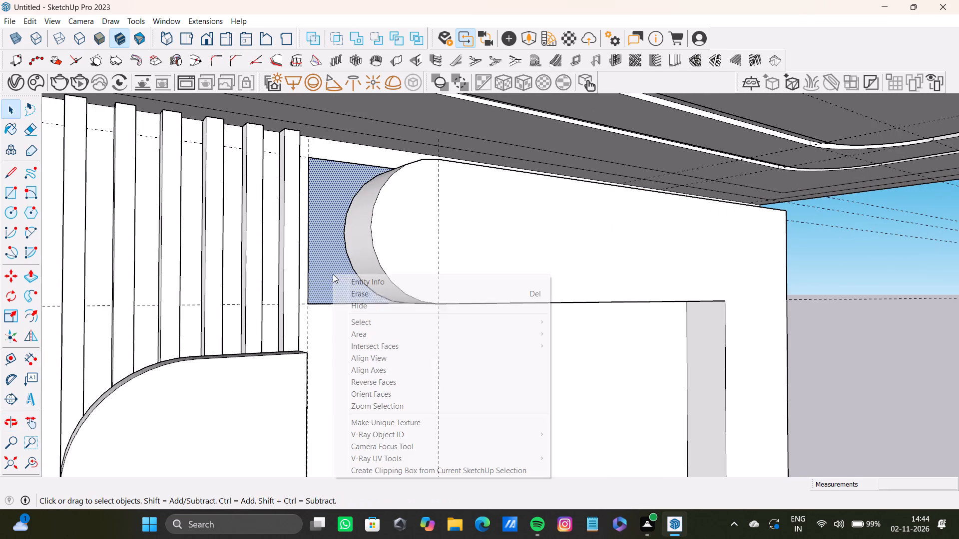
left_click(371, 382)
Undo the header rounding, the L-shaped panel extrusion and its outline, back to the blank back wall with its guides.
scroll(403, 298, "down", 4)
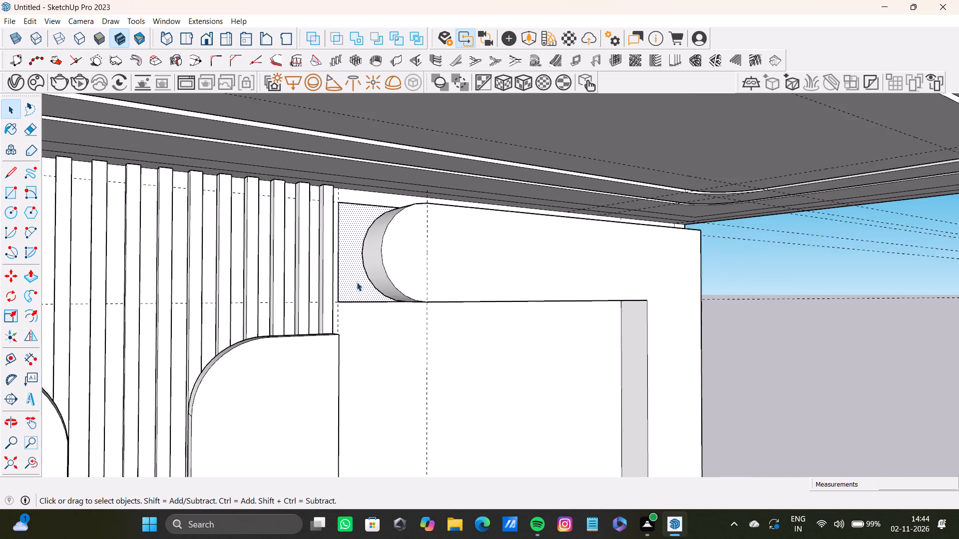
scroll(354, 280, "up", 12)
scroll(456, 212, "down", 5)
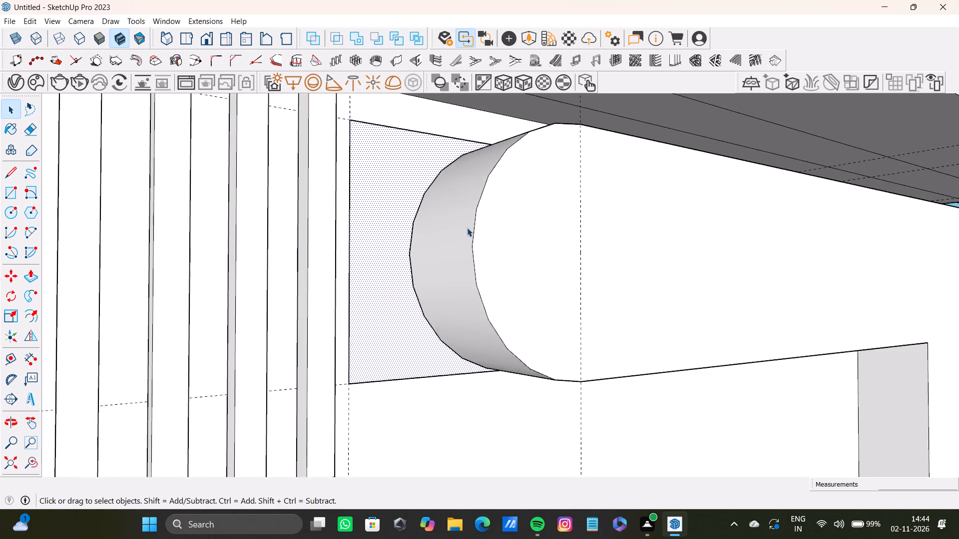
scroll(467, 228, "down", 20)
scroll(467, 228, "down", 3)
middle_click_drag(520, 240, 244, 203)
scroll(520, 240, "up", 1)
key("ctrl+z")
key("ctrl+z")
key("ctrl+z")
key("ctrl+z")
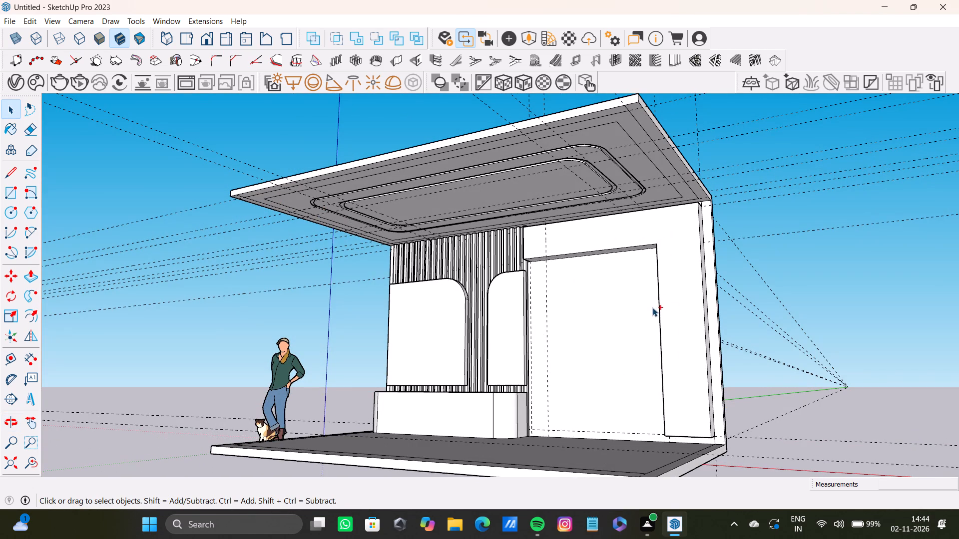
key("ctrl+z")
key("ctrl+z")
key("ctrl+z")
key("ctrl+z")
key("ctrl+z")
key("ctrl+z")
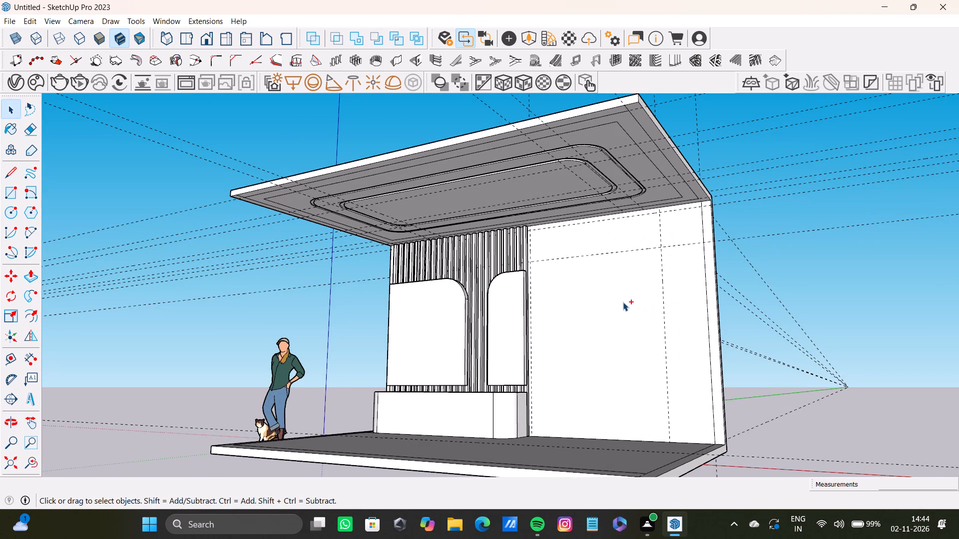
key("ctrl+z")
Examine the booth and its blank back wall from several angles.
scroll(594, 204, "down", 9)
middle_click_drag(547, 252, 577, 282, "shift")
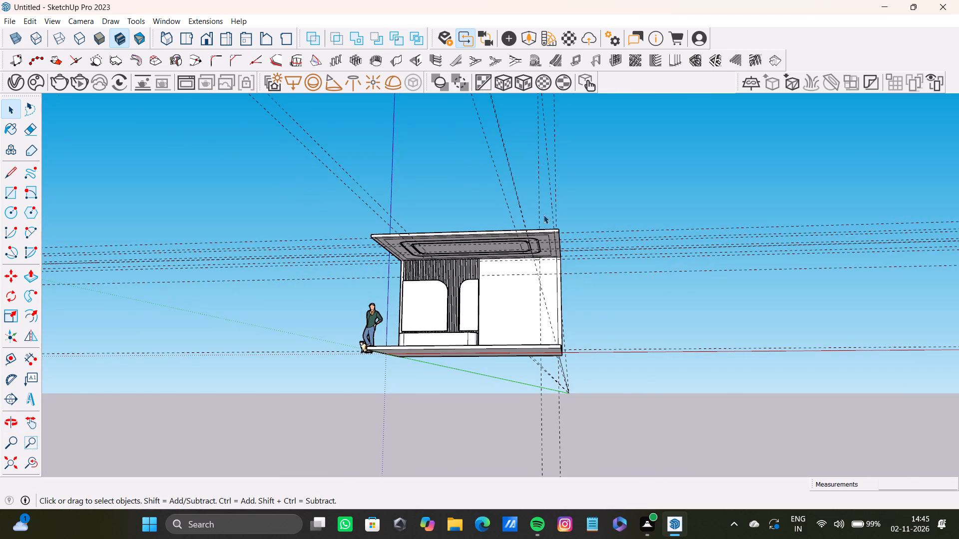
scroll(486, 274, "up", 14)
scroll(523, 272, "down", 8, "shift")
middle_click_drag(523, 272, 517, 220, "shift")
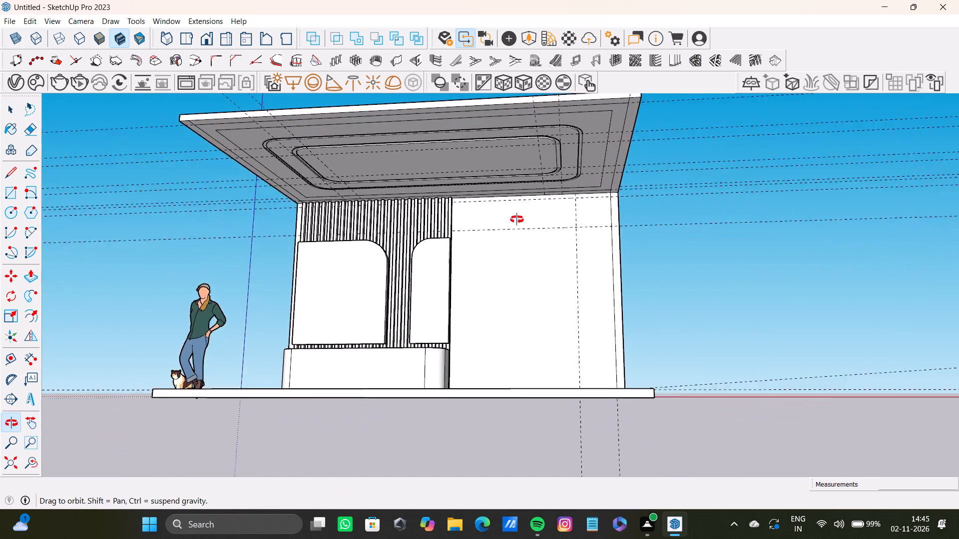
middle_click_drag(517, 220, 565, 228, "shift")
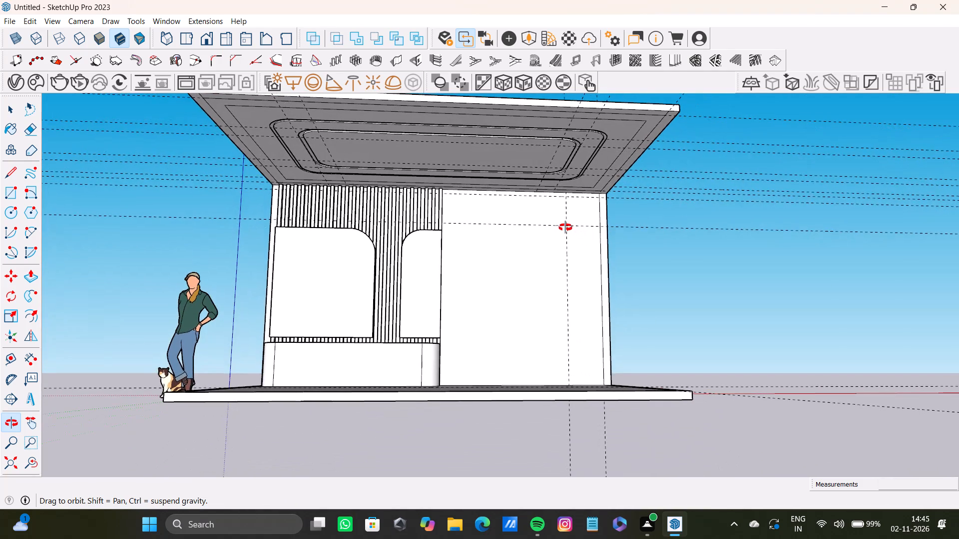
middle_click_drag(565, 228, 491, 259, "shift")
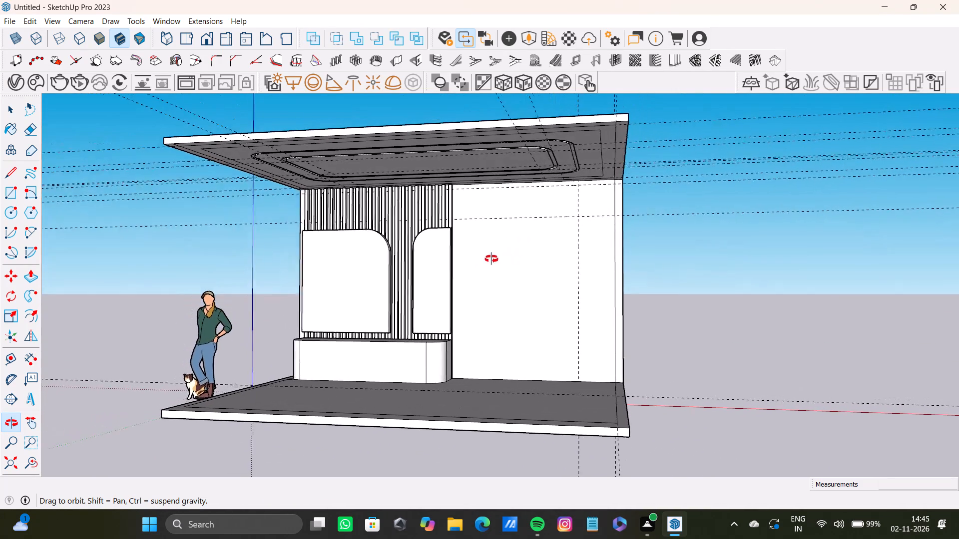
middle_click_drag(491, 259, 481, 256, "shift")
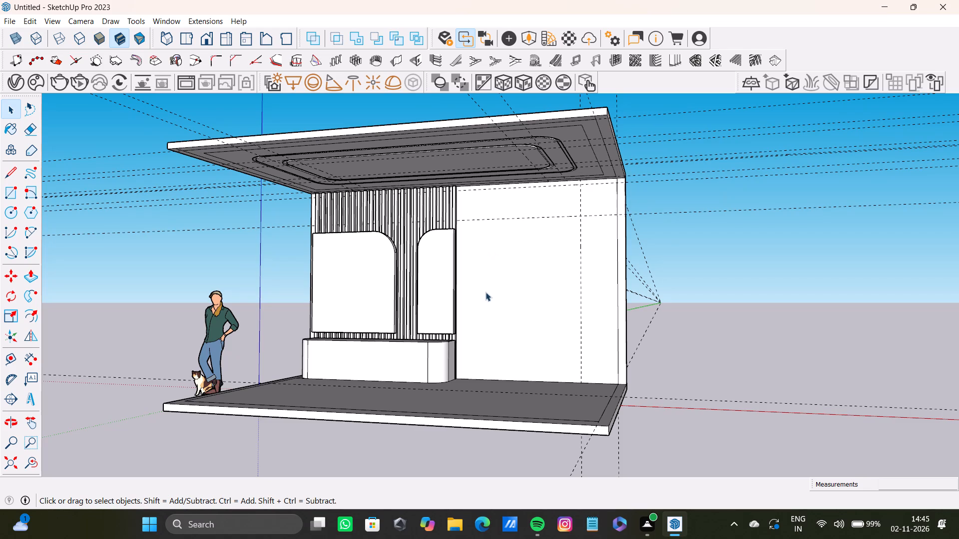
Delete the two horizontal guides and the vertical guide crossing the blank back wall.
scroll(523, 210, "up", 10)
scroll(607, 145, "up", 6)
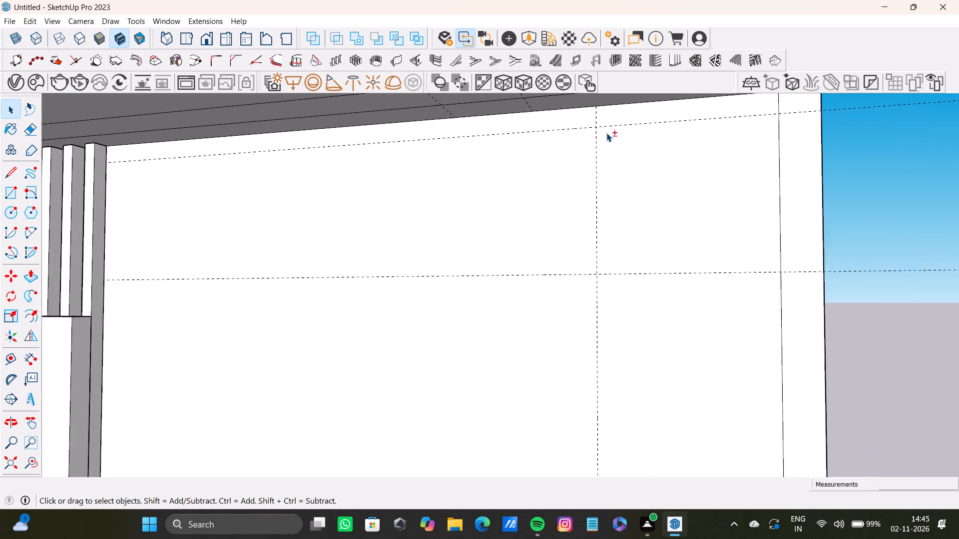
scroll(606, 133, "up", 2)
left_click(590, 112, "shift")
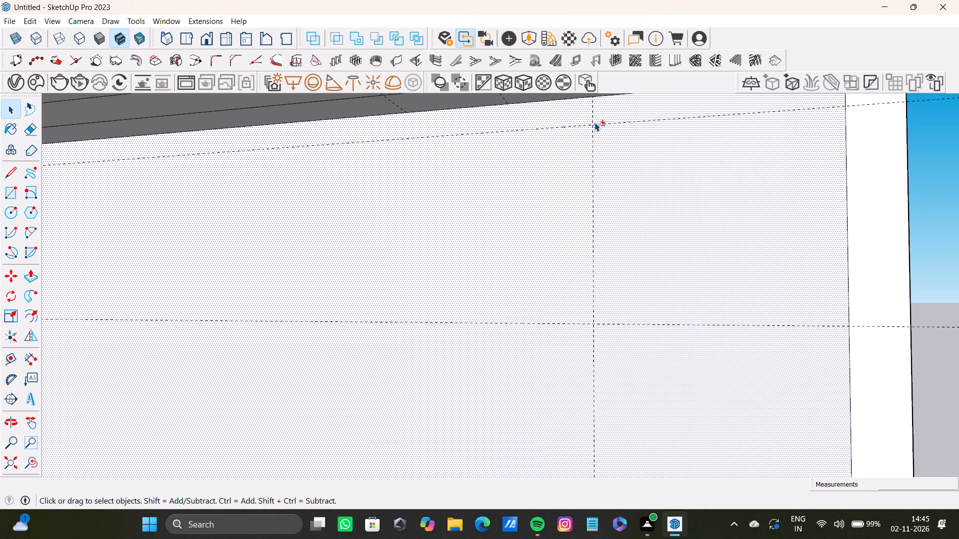
left_click(929, 207)
left_click(625, 122)
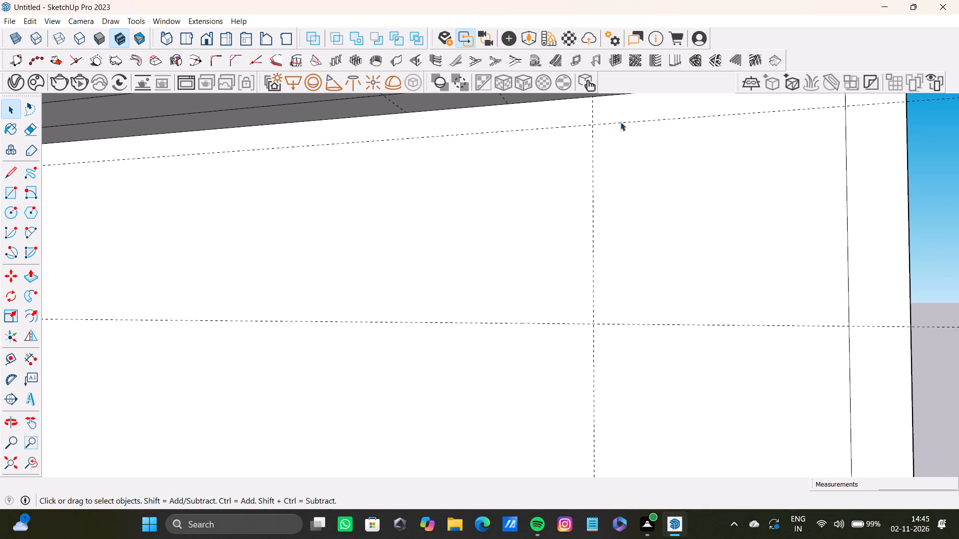
key("Delete")
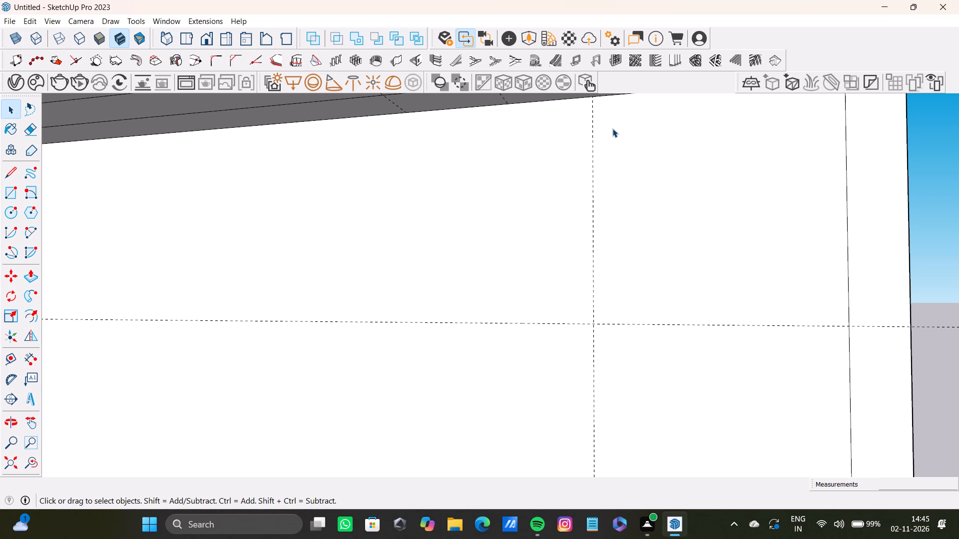
left_click(592, 215)
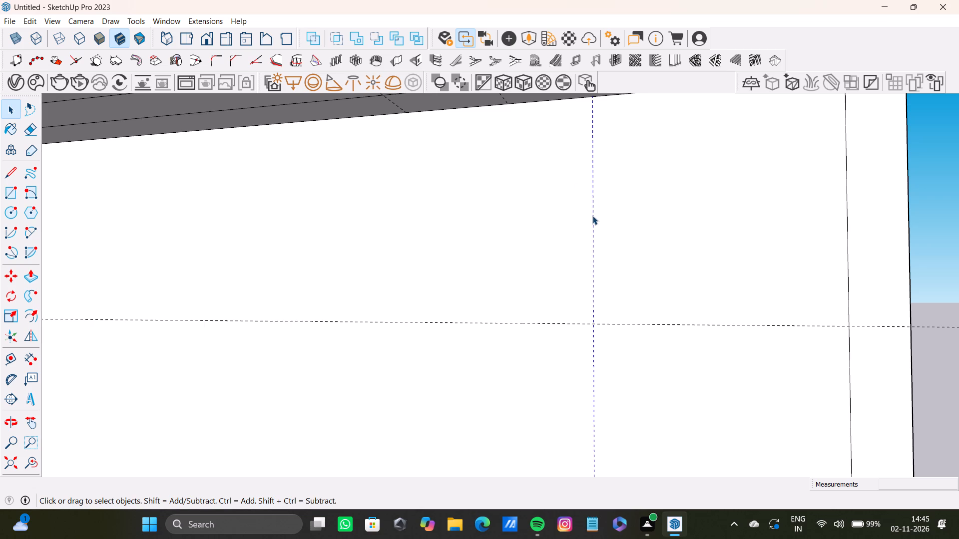
key("Delete")
left_click(529, 322)
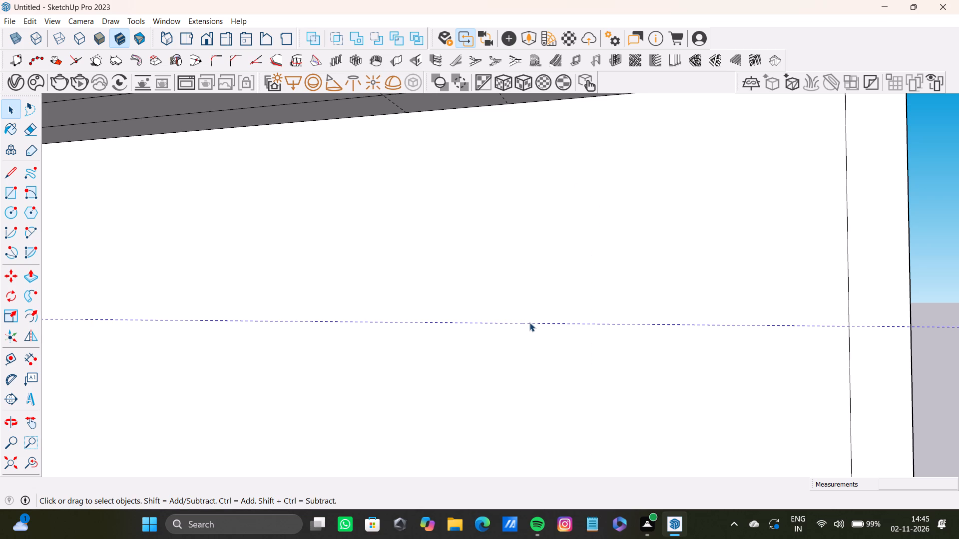
key("Delete")
key("Delete")
Copy the front outline edges of the wider rounded-corner panel about 1 13/16" toward the slats, to the midpoint of its thickness.
scroll(538, 315, "down", 18)
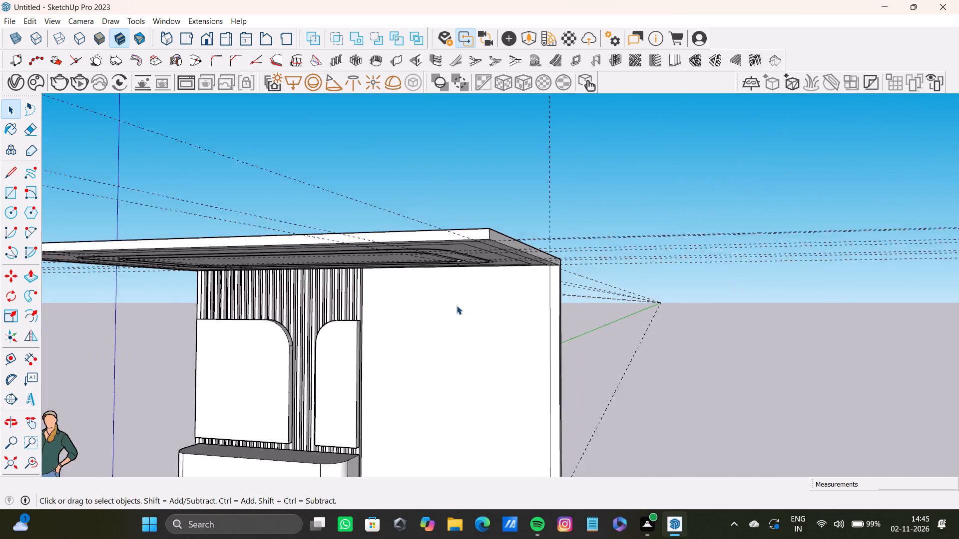
middle_click_drag(457, 305, 525, 188)
scroll(315, 374, "up", 6)
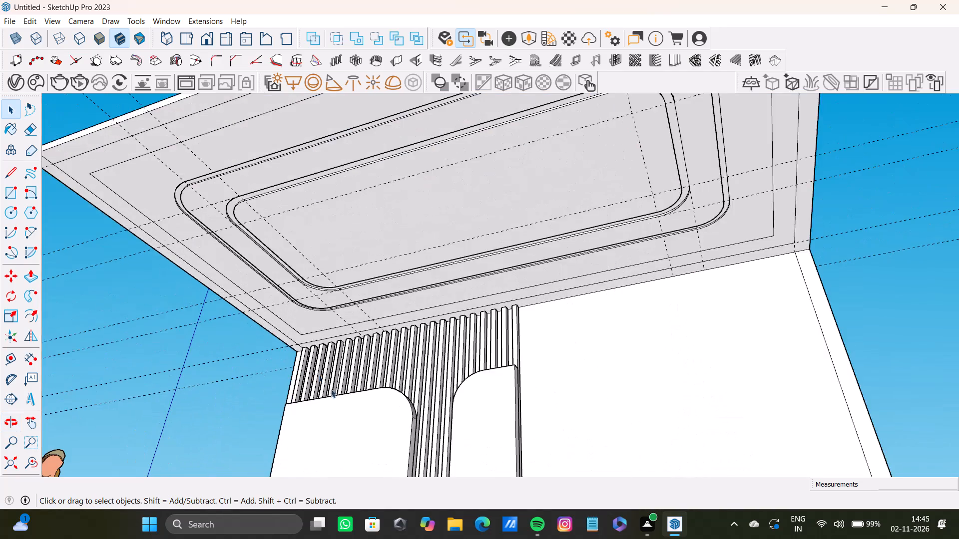
scroll(331, 389, "up", 4)
scroll(352, 388, "down", 9)
middle_click_drag(352, 387, 398, 434)
scroll(477, 246, "up", 8)
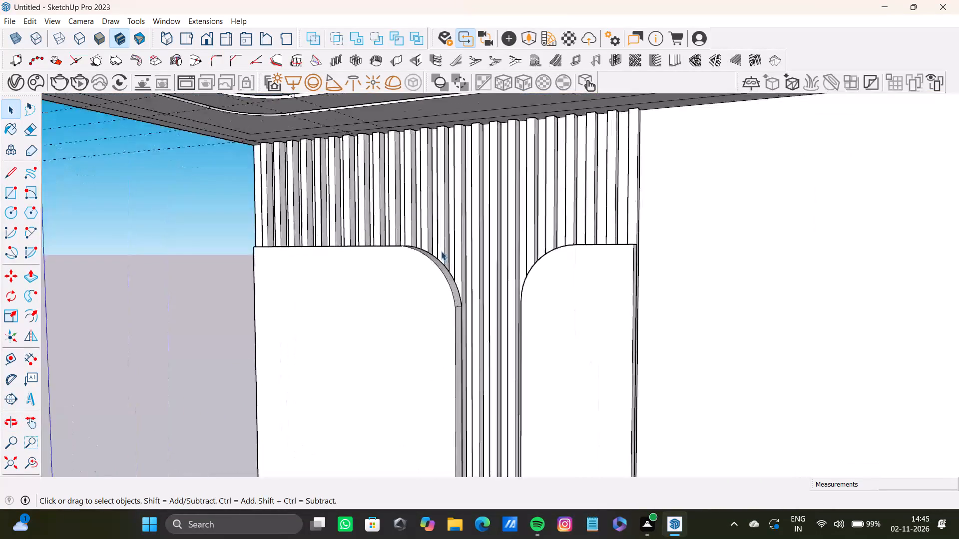
scroll(441, 251, "up", 19)
left_click(428, 346, "shift")
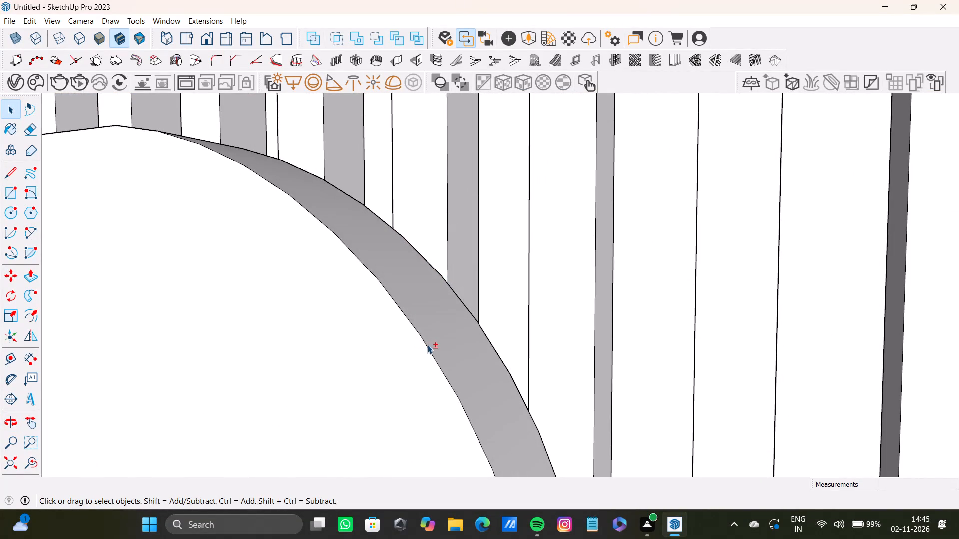
scroll(427, 341, "down", 15, "shift")
middle_click_drag(336, 291, 537, 224, "shift")
scroll(336, 289, "up", 1, "shift")
scroll(516, 199, "up", 12)
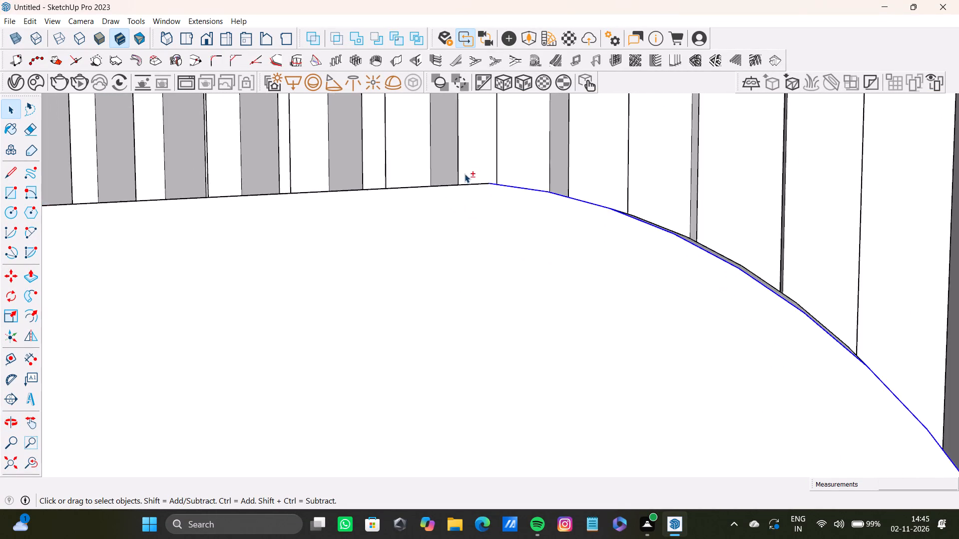
scroll(465, 174, "up", 4)
left_click(503, 193, "shift")
scroll(490, 199, "down", 10, "shift")
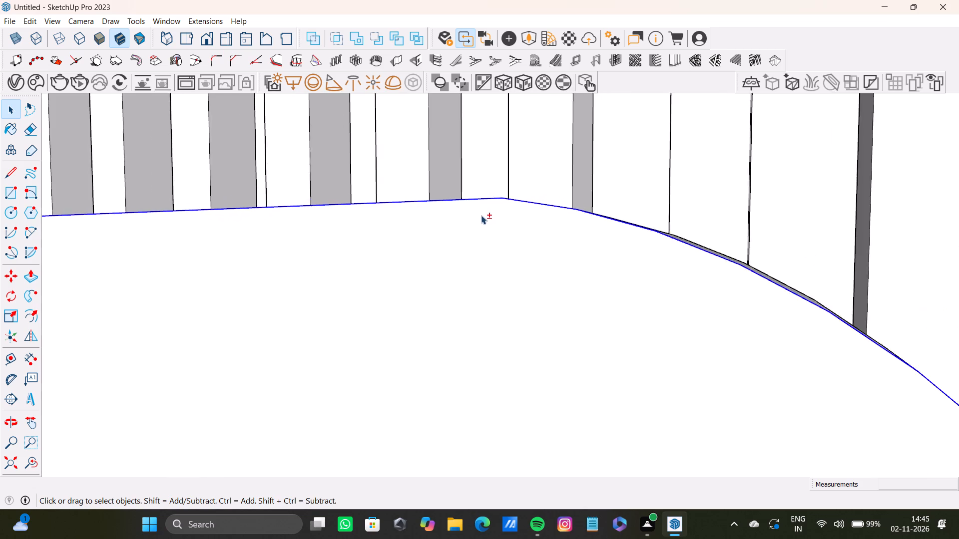
scroll(481, 215, "down", 16, "shift")
middle_click_drag(526, 280, 522, 167, "shift")
scroll(607, 257, "up", 11, "shift")
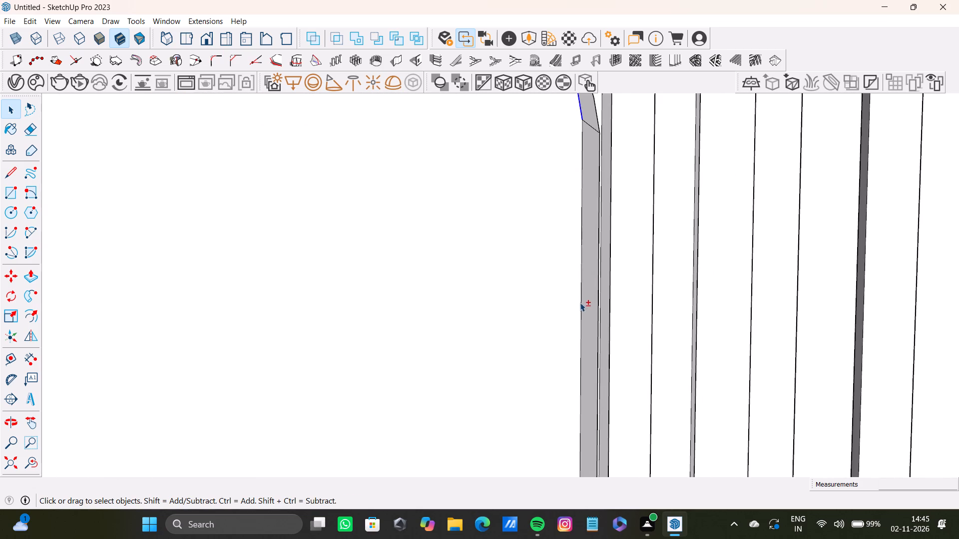
left_click(581, 310, "shift")
scroll(580, 310, "down", 13, "shift")
middle_click_drag(569, 315, 563, 197, "shift")
scroll(557, 215, "down", 4, "shift")
middle_click_drag(559, 309, 559, 272, "shift")
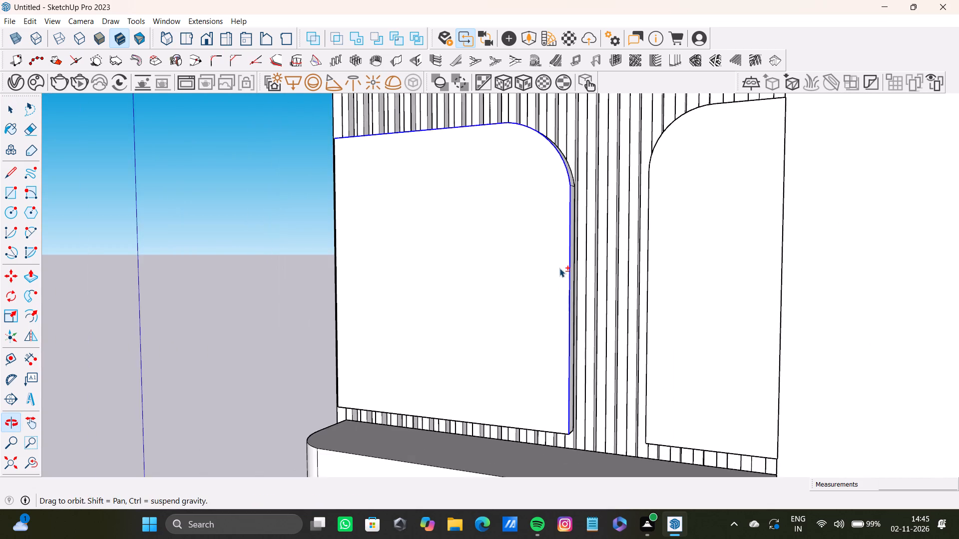
scroll(565, 369, "up", 13, "shift")
left_click(573, 458, "shift")
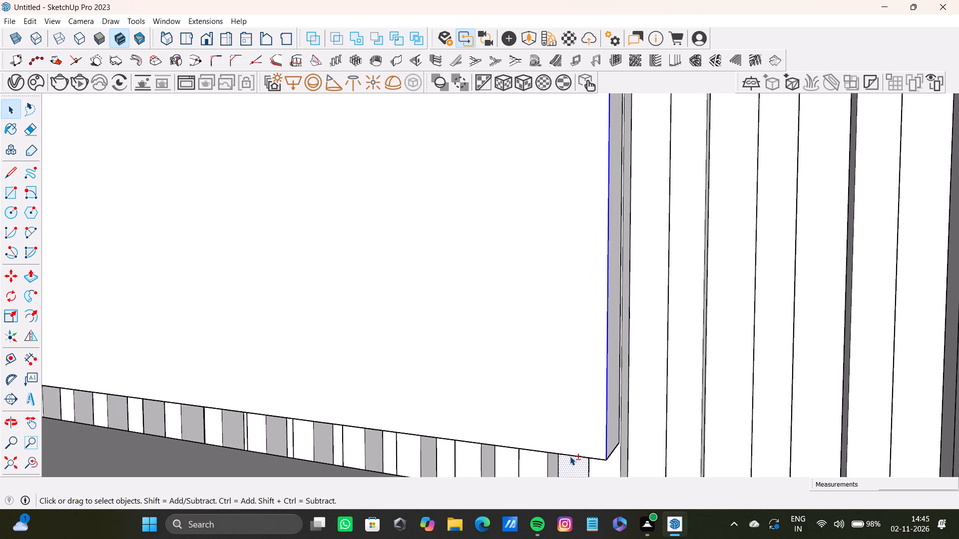
left_click(571, 458, "shift")
left_click(571, 455, "shift")
scroll(308, 328, "down", 11, "shift")
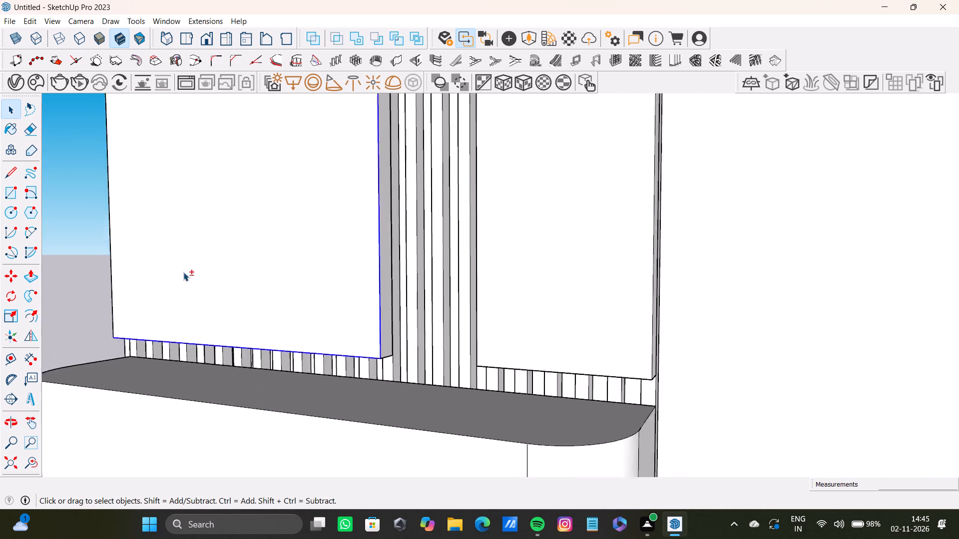
scroll(183, 272, "down", 2, "shift")
middle_click_drag(176, 265, 465, 383, "shift")
scroll(357, 263, "up", 11, "shift")
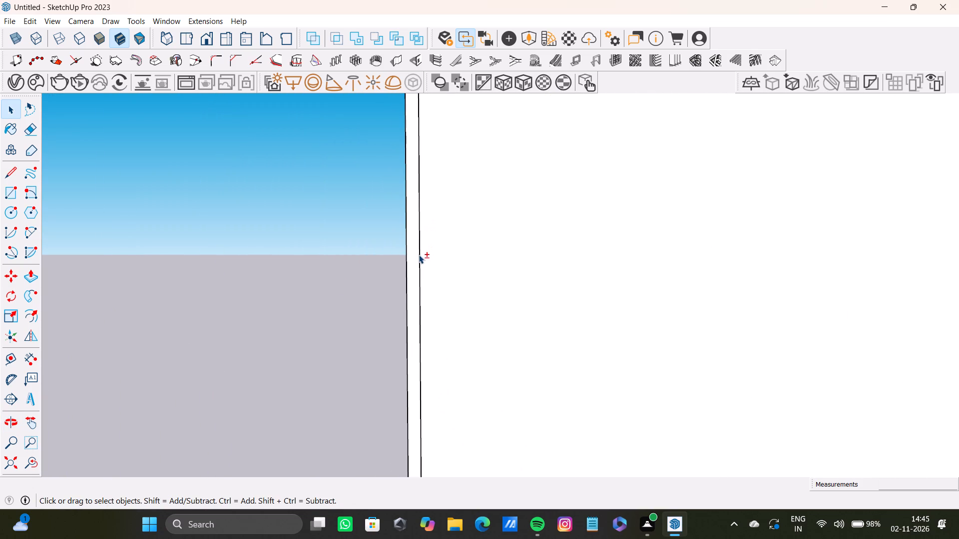
left_click(419, 255, "shift")
scroll(424, 253, "down", 17, "shift")
middle_click_drag(570, 278, 417, 279)
scroll(595, 225, "up", 4)
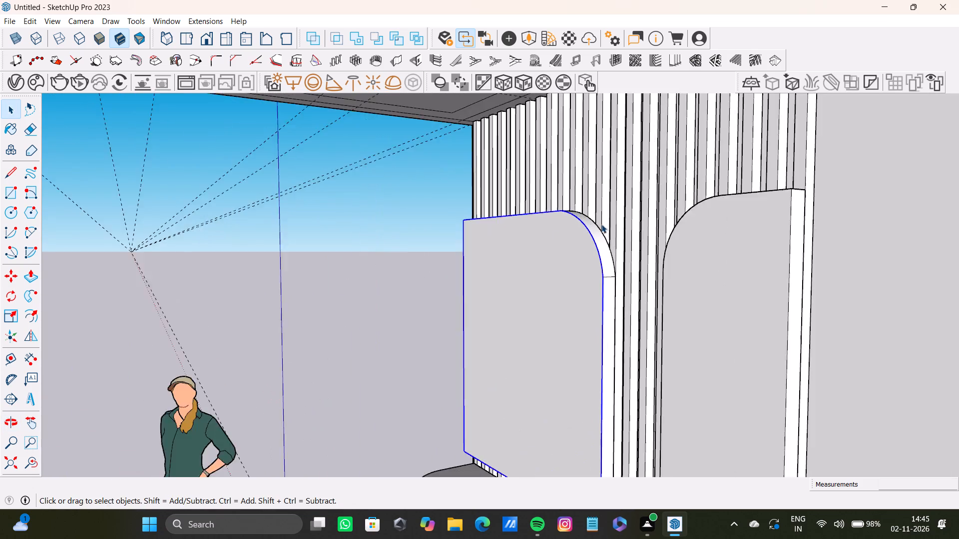
scroll(601, 224, "up", 3)
type("m,")
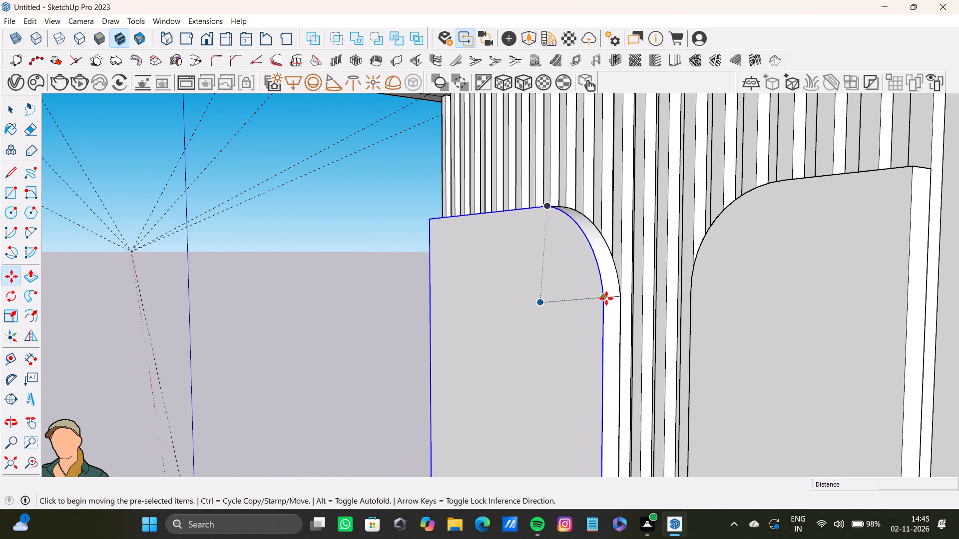
left_click(606, 298)
scroll(616, 289, "up", 12)
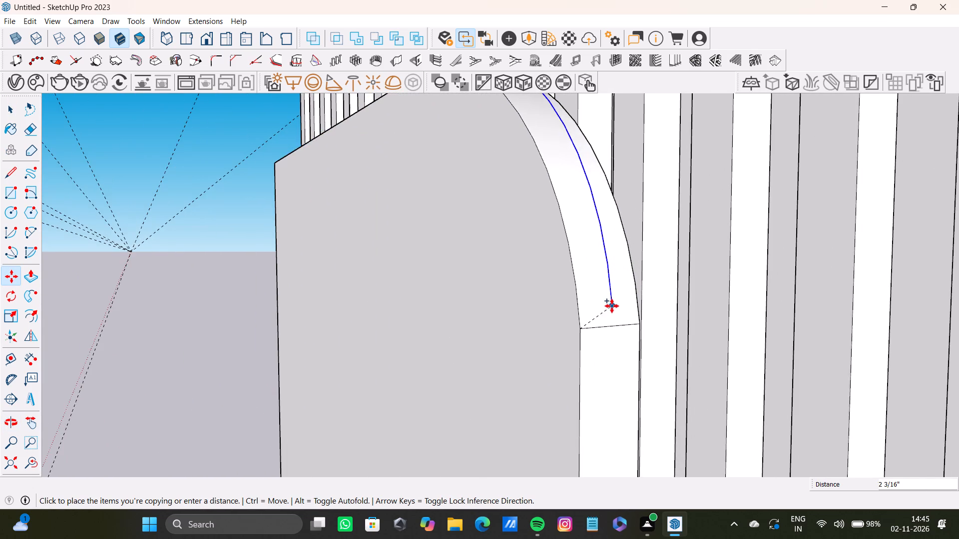
scroll(612, 313, "down", 10)
middle_click_drag(604, 319, 591, 405, "shift")
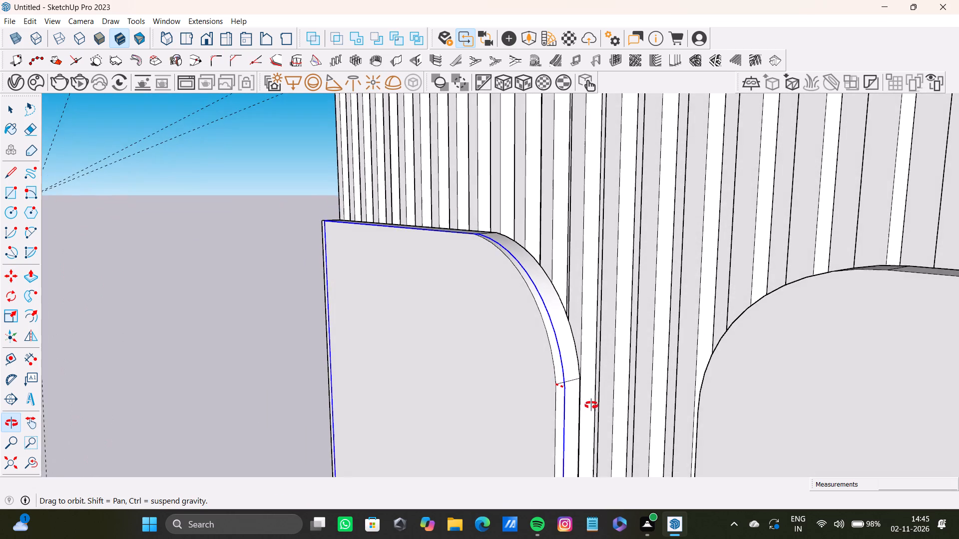
middle_click_drag(591, 405, 590, 416, "shift")
scroll(581, 373, "up", 3)
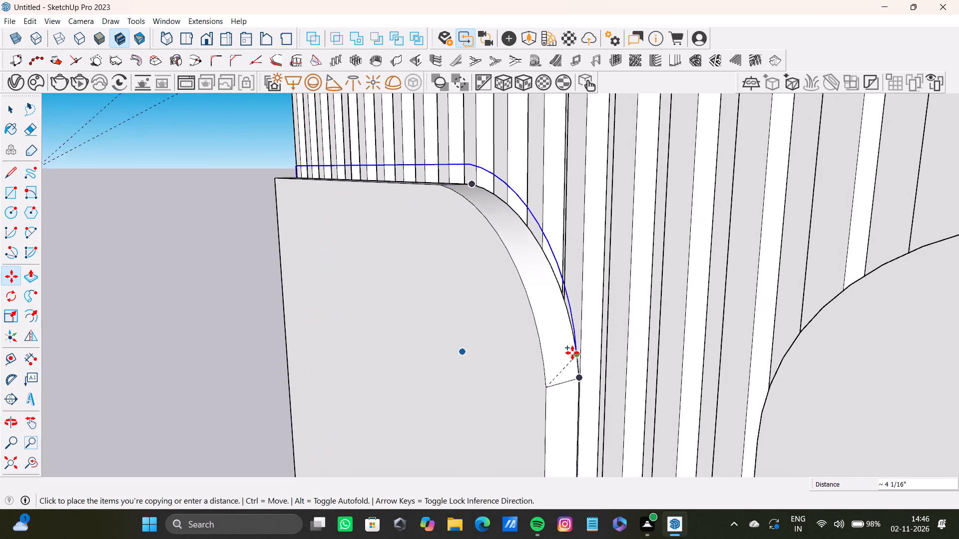
scroll(570, 356, "up", 4)
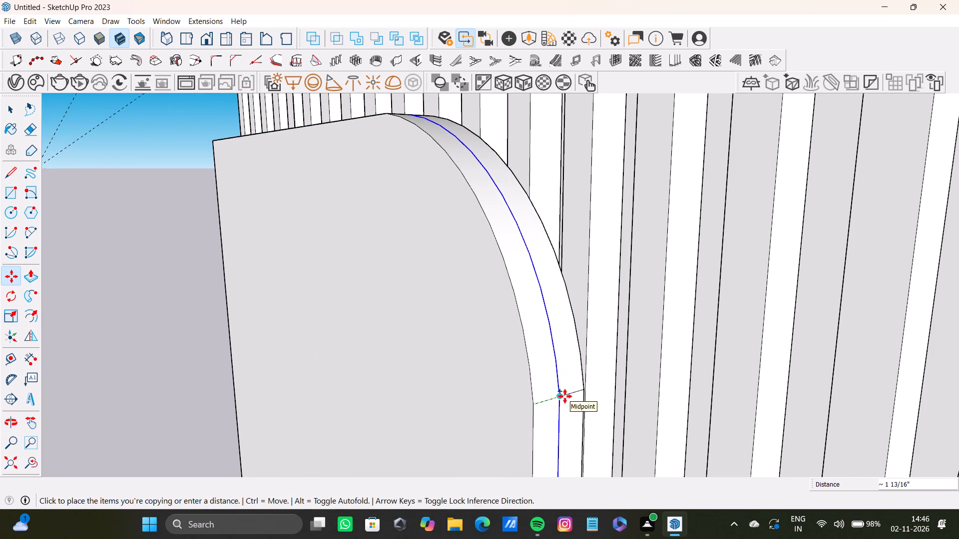
left_click(565, 396)
key("space")
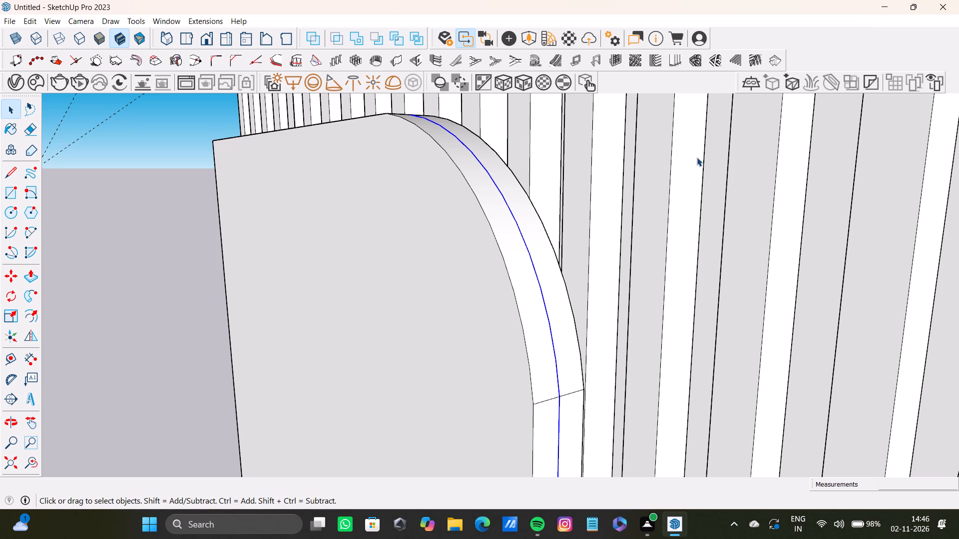
Examine the divided edge of the wider rounded-corner panel and the surrounding booth from several angles.
scroll(256, 30, "down", 20)
scroll(256, 30, "down", 14)
key("space")
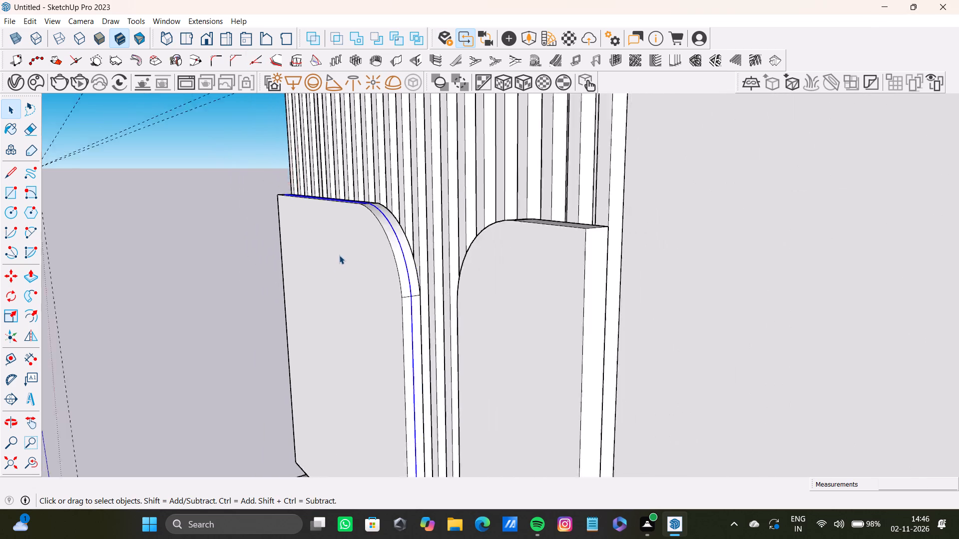
scroll(339, 255, "down", 2)
middle_click_drag(339, 255, 449, 244)
scroll(585, 239, "up", 4)
scroll(459, 232, "down", 3)
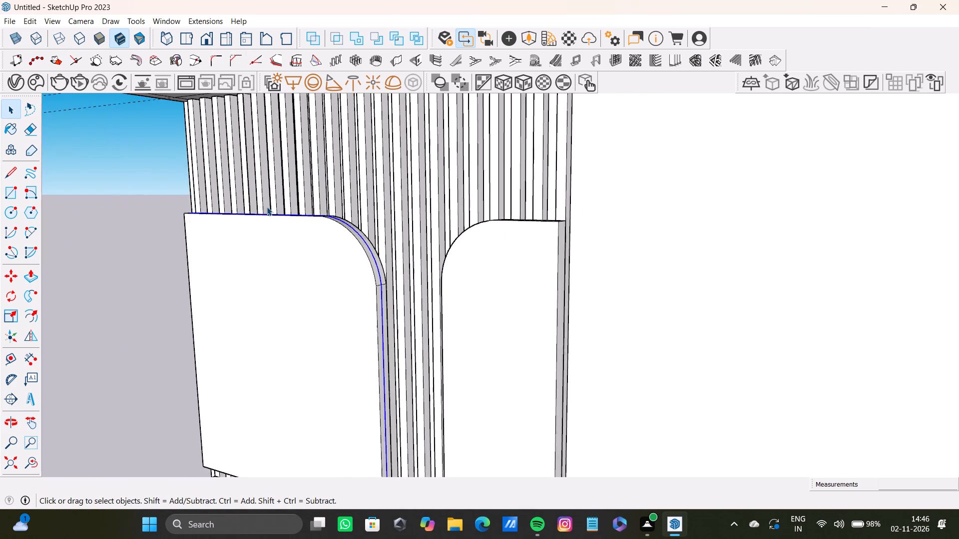
scroll(267, 207, "down", 9)
middle_click_drag(249, 230, 436, 210)
scroll(120, 230, "up", 4)
scroll(118, 231, "down", 9)
middle_click_drag(111, 242, 440, 281, "shift")
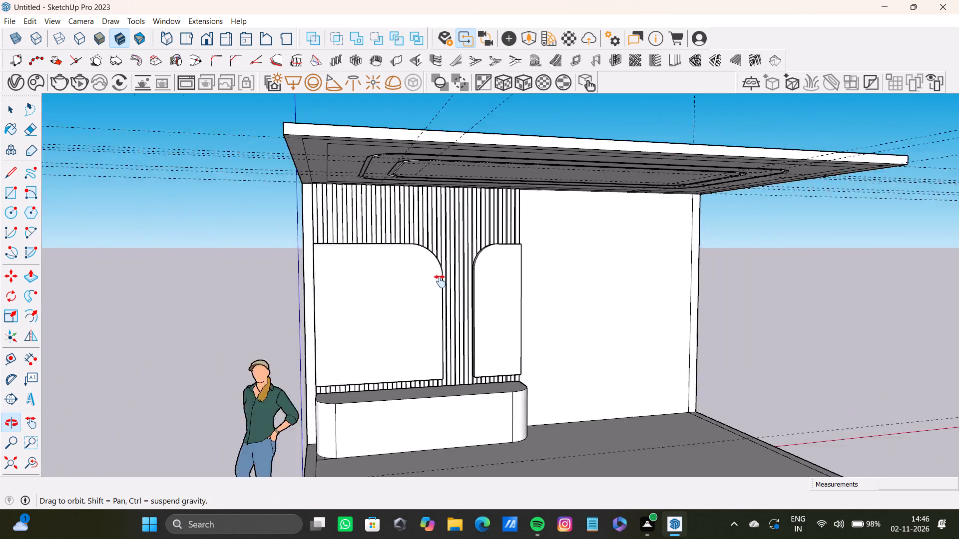
middle_click_drag(440, 281, 467, 281, "shift")
scroll(446, 284, "up", 9)
middle_click_drag(430, 282, 413, 275)
scroll(412, 274, "down", 1)
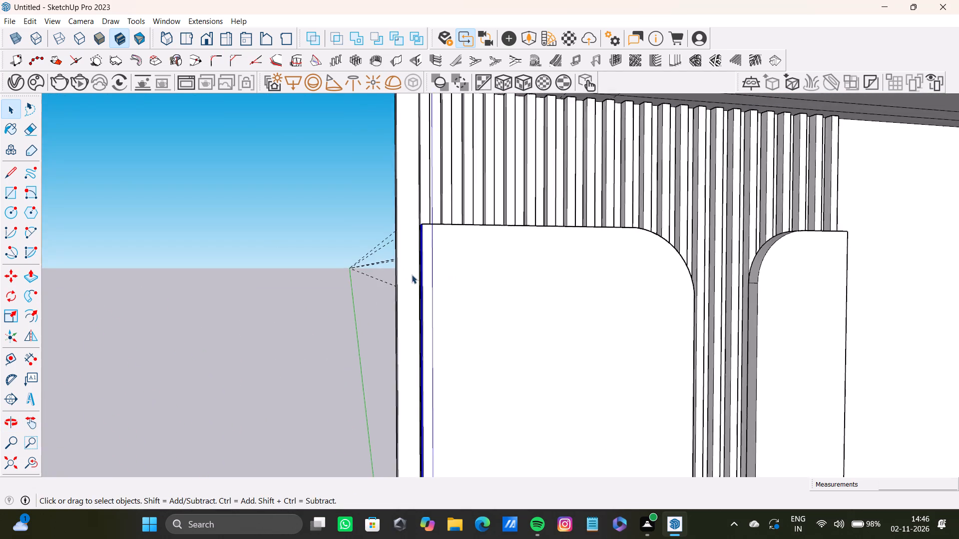
scroll(412, 274, "down", 7)
Add the front strips of the wider panel's curved corner and vertical side, with their front edges, to the selection.
middle_click_drag(482, 257, 297, 269)
scroll(584, 267, "up", 9)
middle_click_drag(588, 271, 467, 281, "shift")
scroll(479, 289, "up", 2)
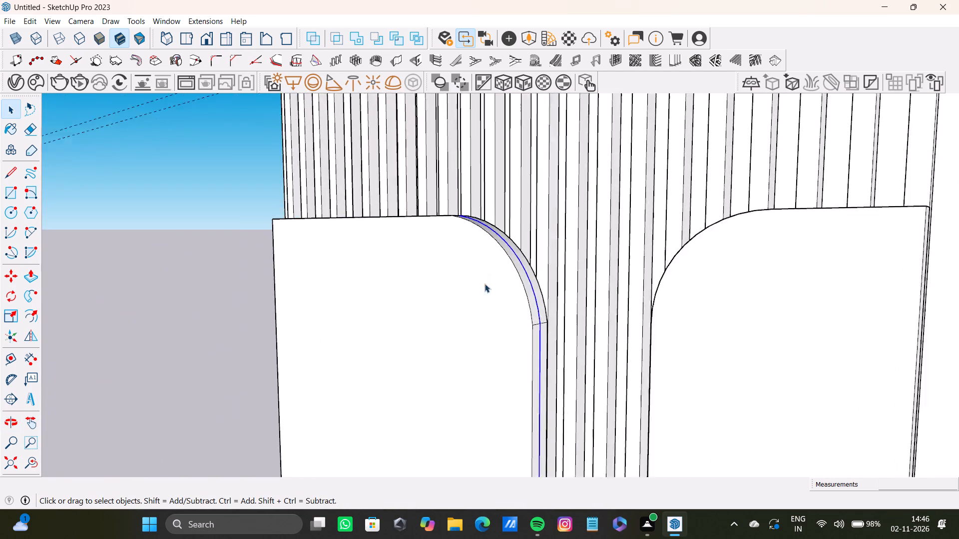
scroll(484, 283, "up", 15)
left_click(555, 319, "shift")
left_click(569, 321, "shift")
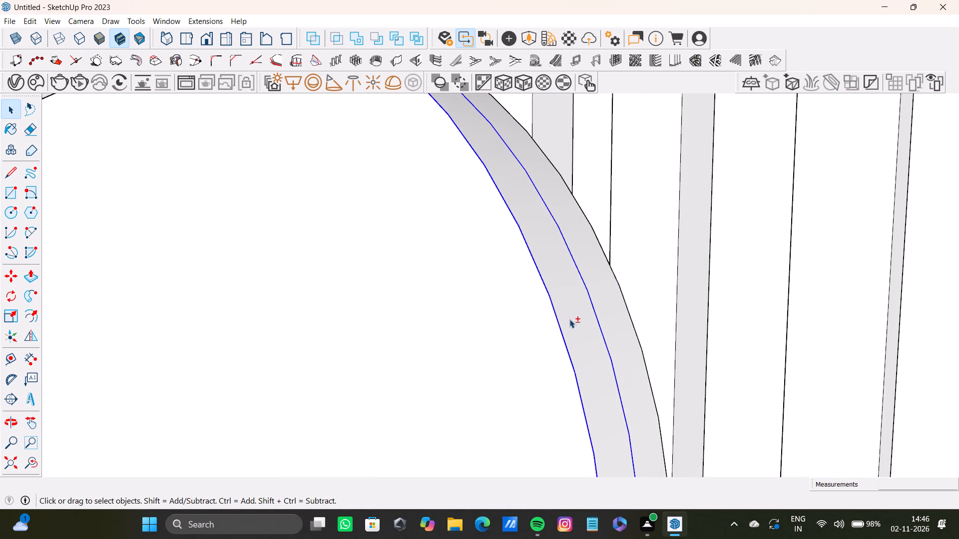
scroll(419, 181, "down", 14, "shift")
scroll(452, 338, "up", 8, "shift")
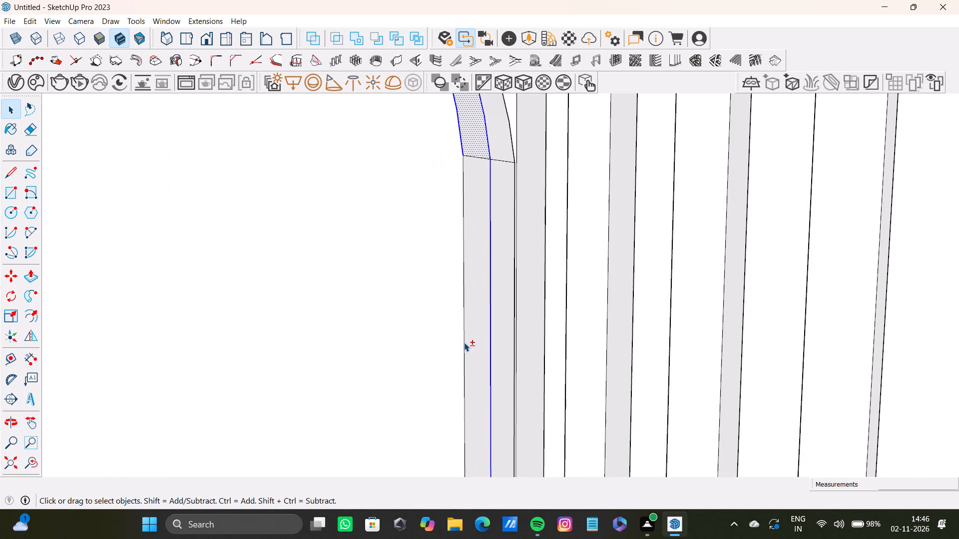
left_click(464, 344, "shift")
left_click(473, 341, "shift")
scroll(473, 330, "down", 13, "shift")
Add the front strip along the wider panel's underside to the selection.
middle_click_drag(467, 337, 481, 189, "shift")
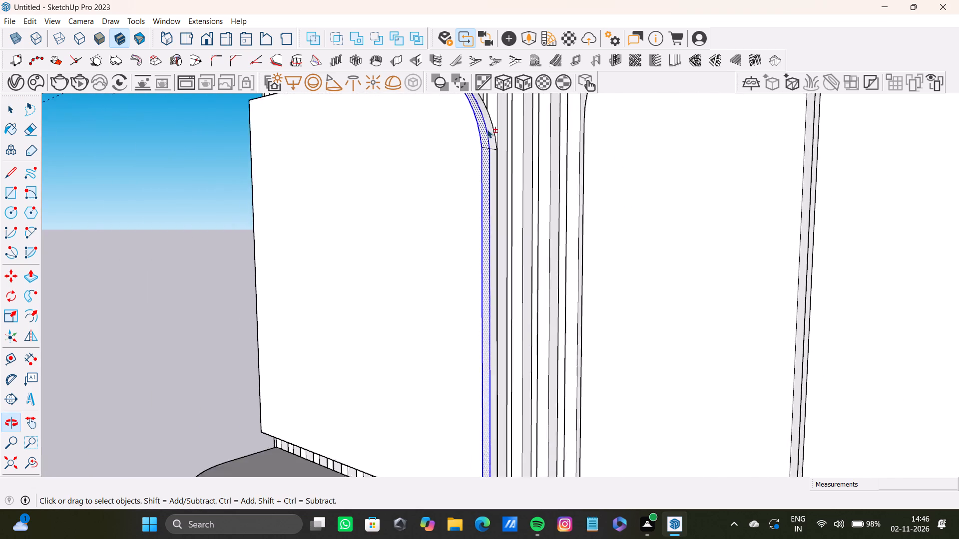
scroll(483, 255, "down", 7, "shift")
middle_click_drag(486, 353, 487, 269, "shift")
scroll(492, 328, "up", 11)
middle_click_drag(477, 376, 467, 240)
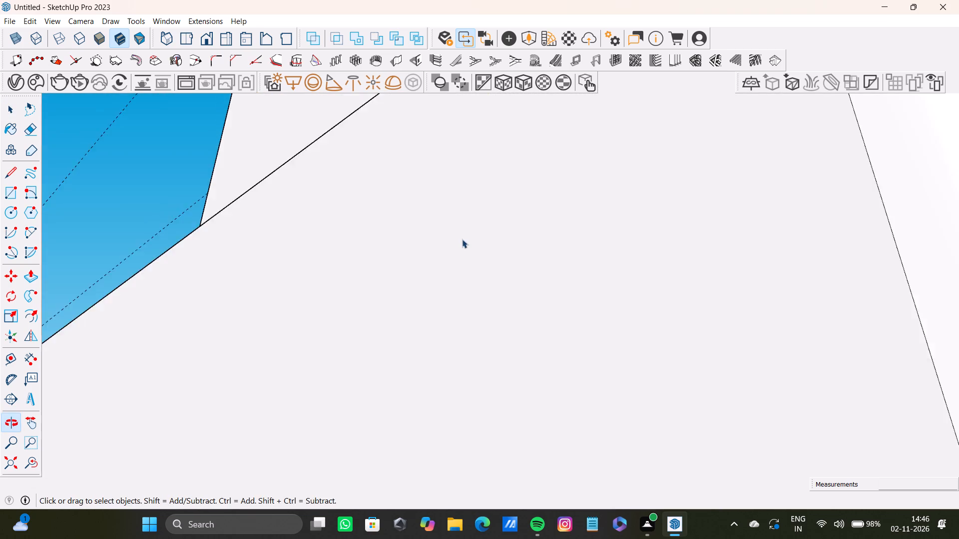
scroll(459, 241, "up", 4)
scroll(459, 241, "down", 1)
middle_click_drag(474, 272, 630, 448)
left_click(26, 466)
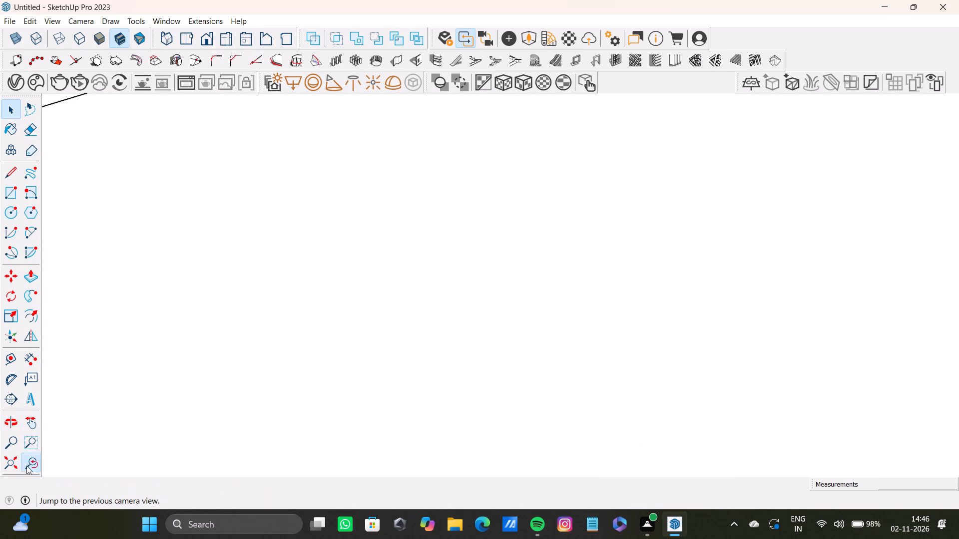
left_click(13, 458)
middle_click_drag(321, 180, 403, 278)
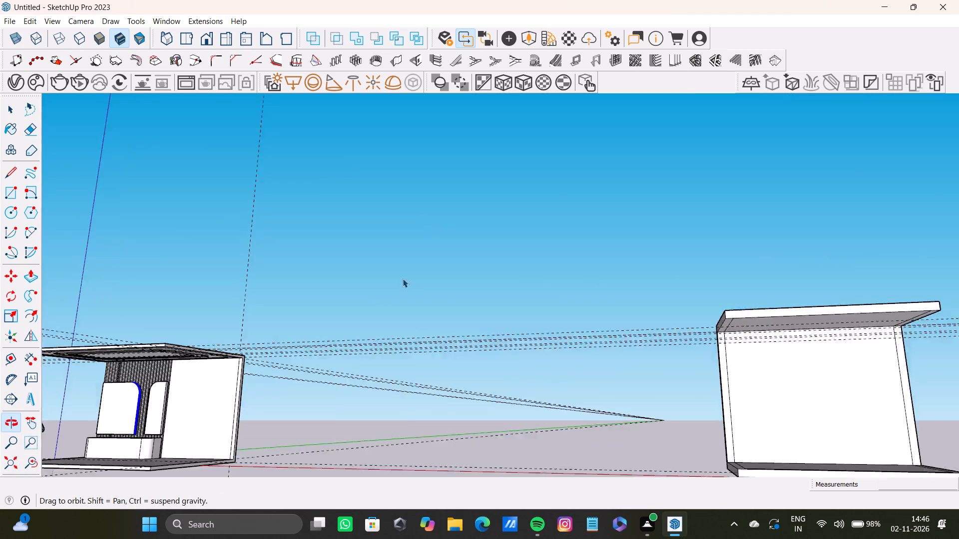
middle_click_drag(403, 278, 437, 248)
scroll(45, 358, "up", 4)
middle_click_drag(66, 358, 392, 318, "shift")
scroll(364, 360, "up", 5, "shift")
middle_click_drag(385, 362, 364, 202)
scroll(403, 269, "up", 9)
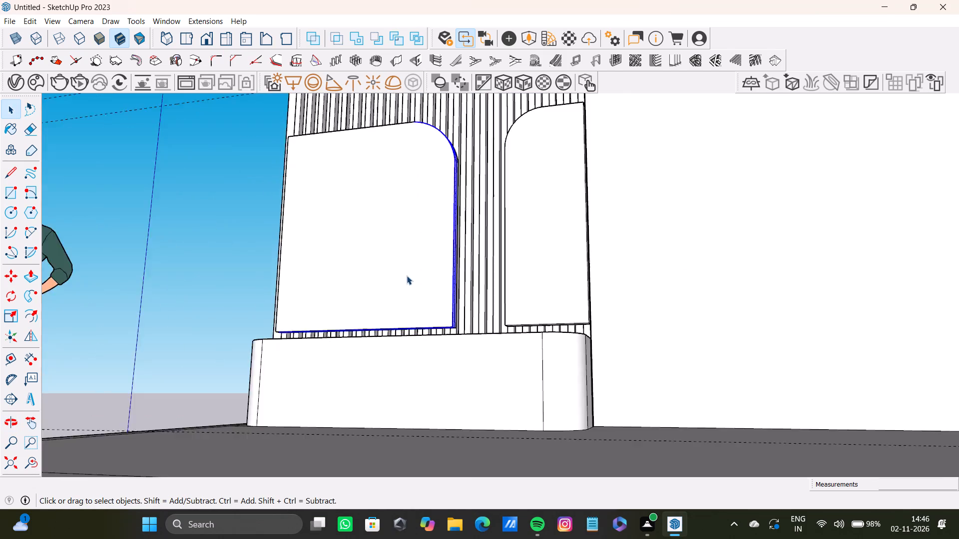
scroll(407, 275, "up", 20)
middle_click_drag(456, 371, 370, 317)
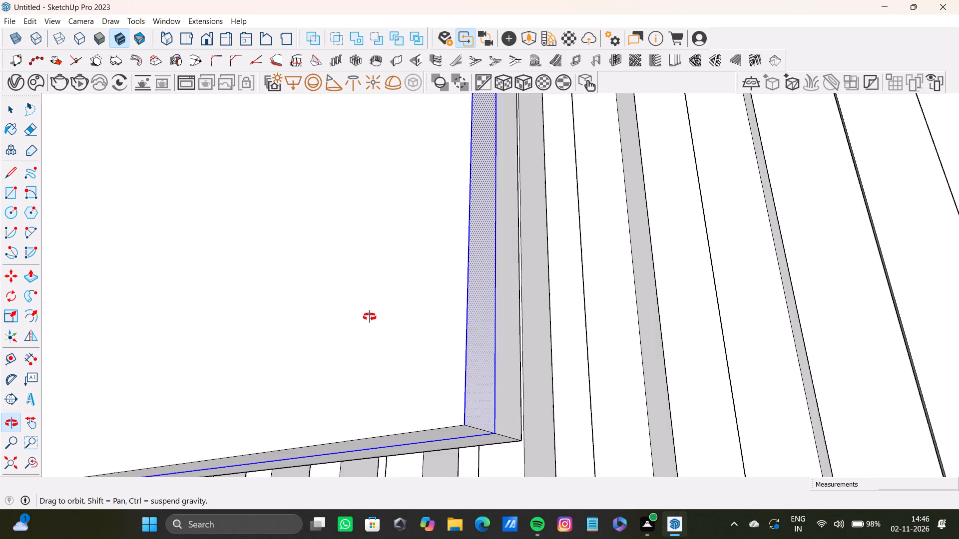
middle_click_drag(370, 317, 369, 317)
scroll(431, 417, "up", 6)
middle_click_drag(407, 372, 398, 276, "shift")
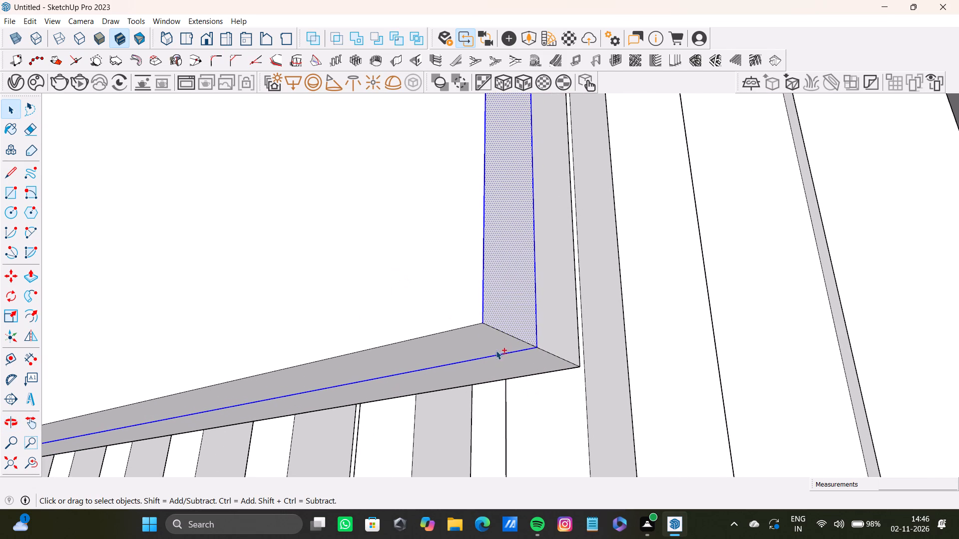
left_click(494, 345, "shift")
left_click(475, 321, "shift")
left_click(476, 314, "shift")
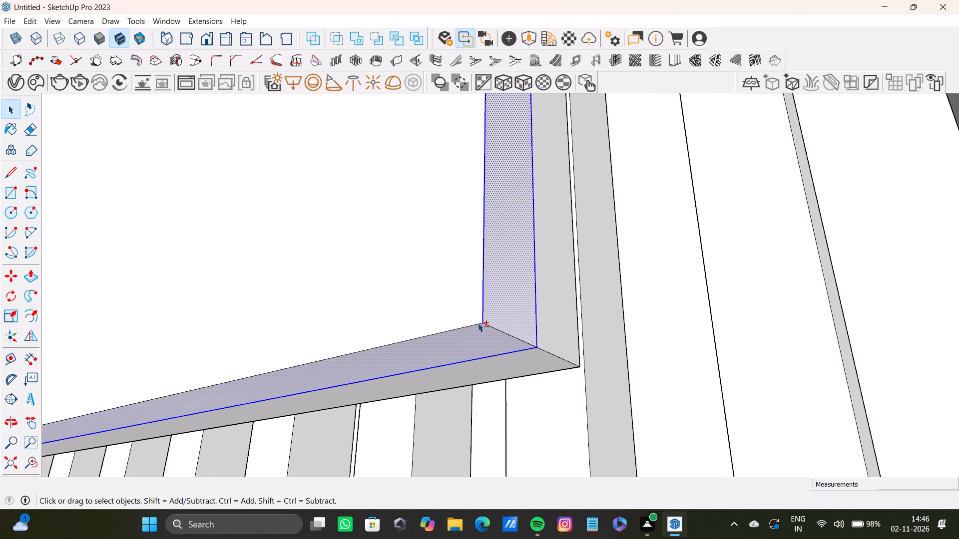
left_click(479, 324, "shift")
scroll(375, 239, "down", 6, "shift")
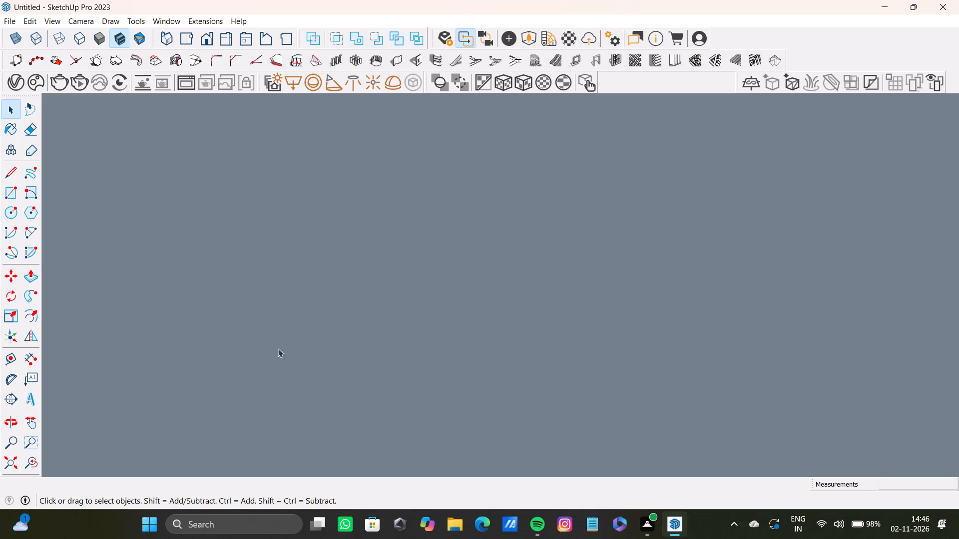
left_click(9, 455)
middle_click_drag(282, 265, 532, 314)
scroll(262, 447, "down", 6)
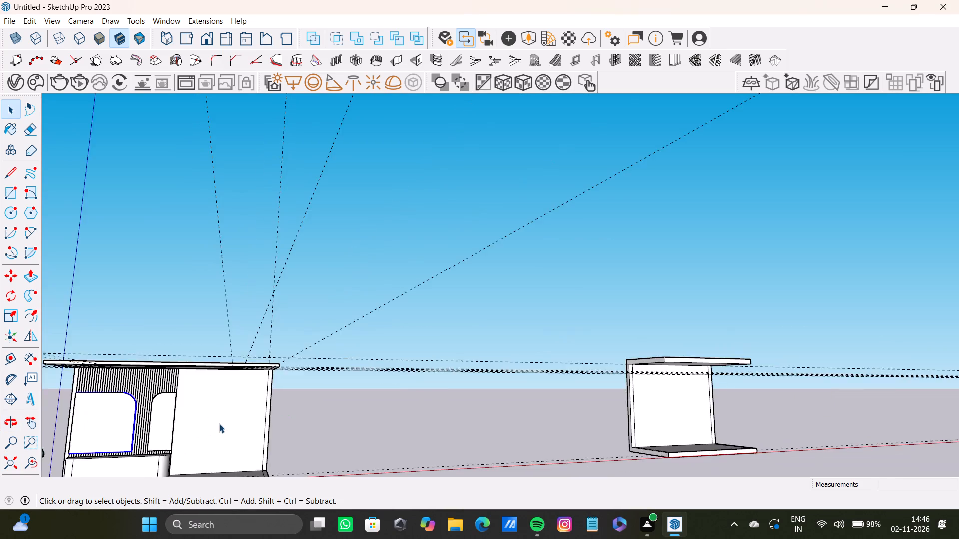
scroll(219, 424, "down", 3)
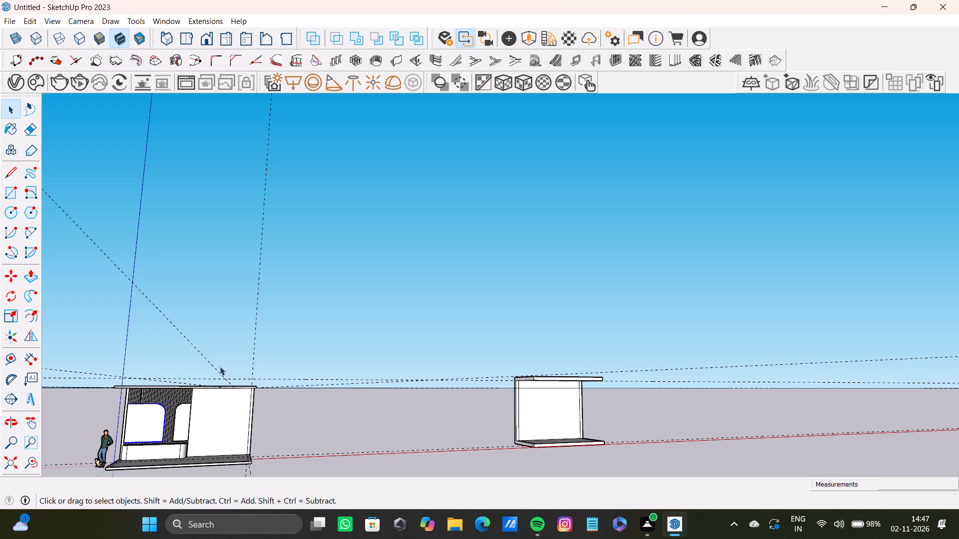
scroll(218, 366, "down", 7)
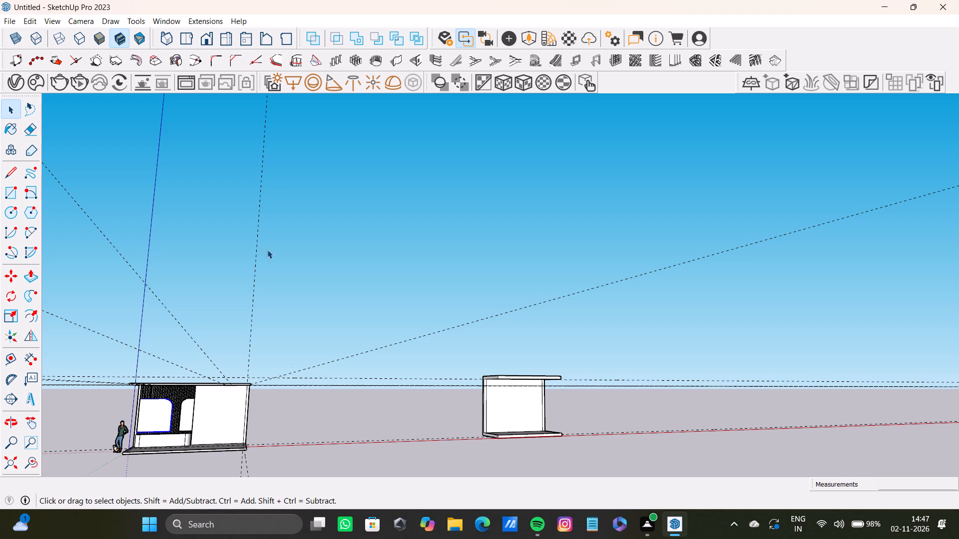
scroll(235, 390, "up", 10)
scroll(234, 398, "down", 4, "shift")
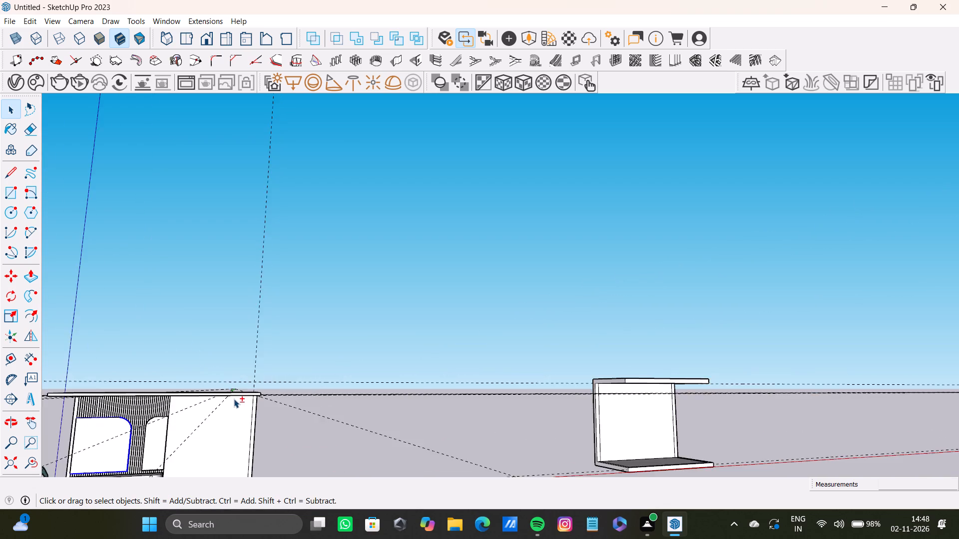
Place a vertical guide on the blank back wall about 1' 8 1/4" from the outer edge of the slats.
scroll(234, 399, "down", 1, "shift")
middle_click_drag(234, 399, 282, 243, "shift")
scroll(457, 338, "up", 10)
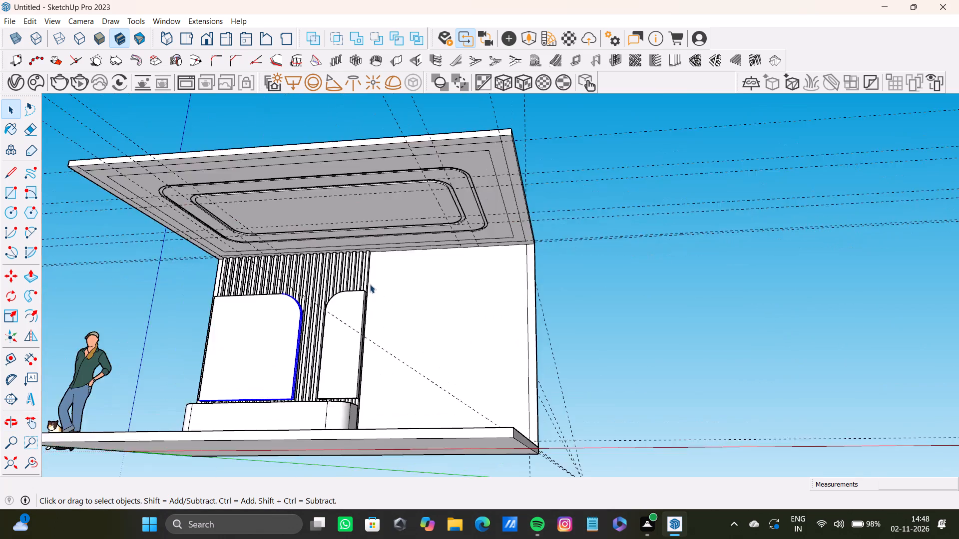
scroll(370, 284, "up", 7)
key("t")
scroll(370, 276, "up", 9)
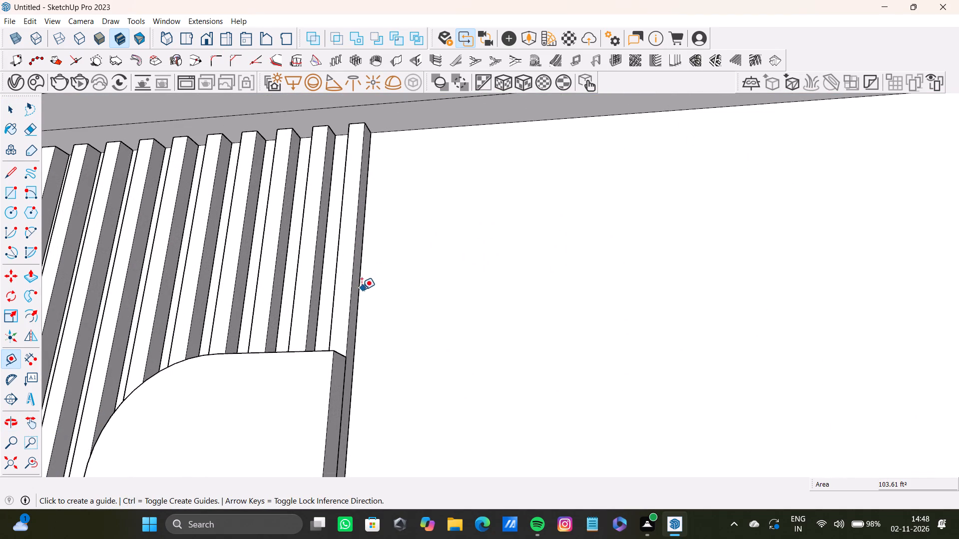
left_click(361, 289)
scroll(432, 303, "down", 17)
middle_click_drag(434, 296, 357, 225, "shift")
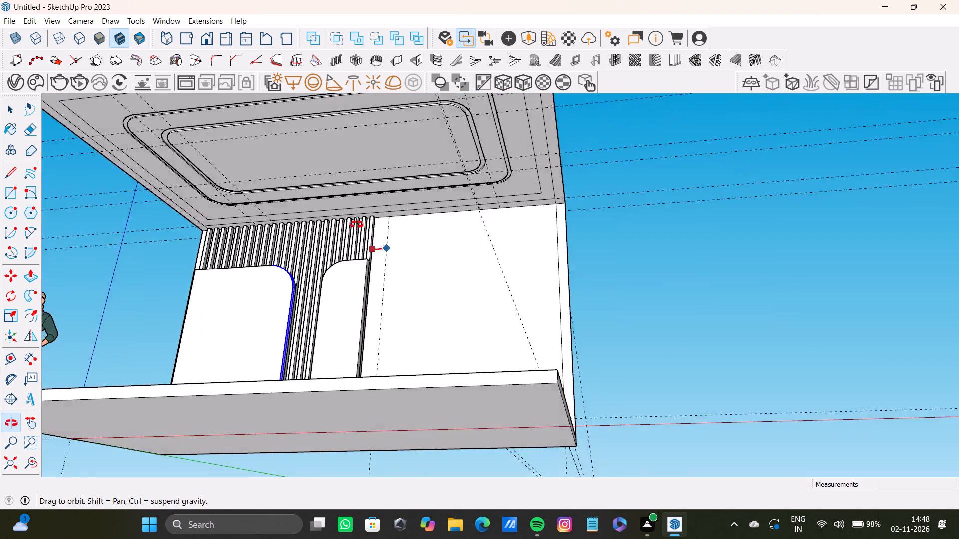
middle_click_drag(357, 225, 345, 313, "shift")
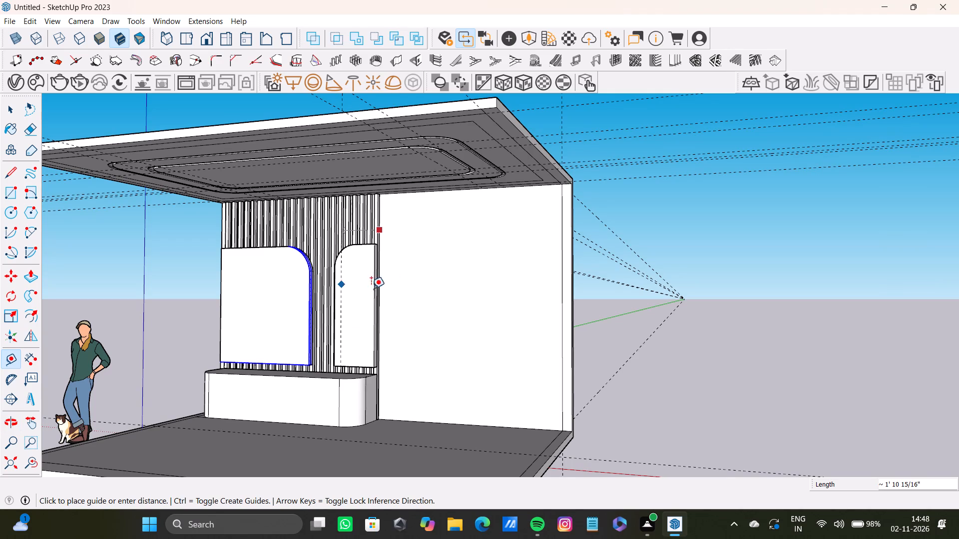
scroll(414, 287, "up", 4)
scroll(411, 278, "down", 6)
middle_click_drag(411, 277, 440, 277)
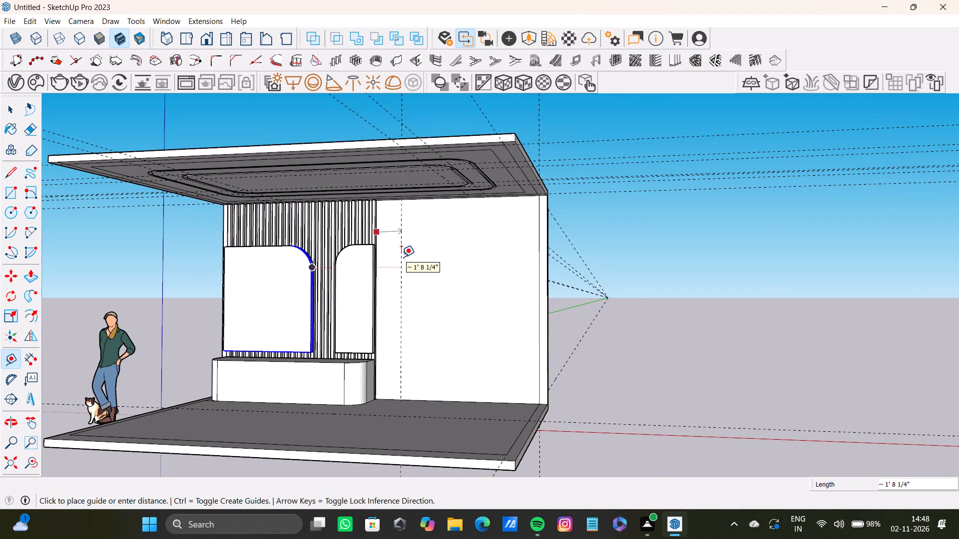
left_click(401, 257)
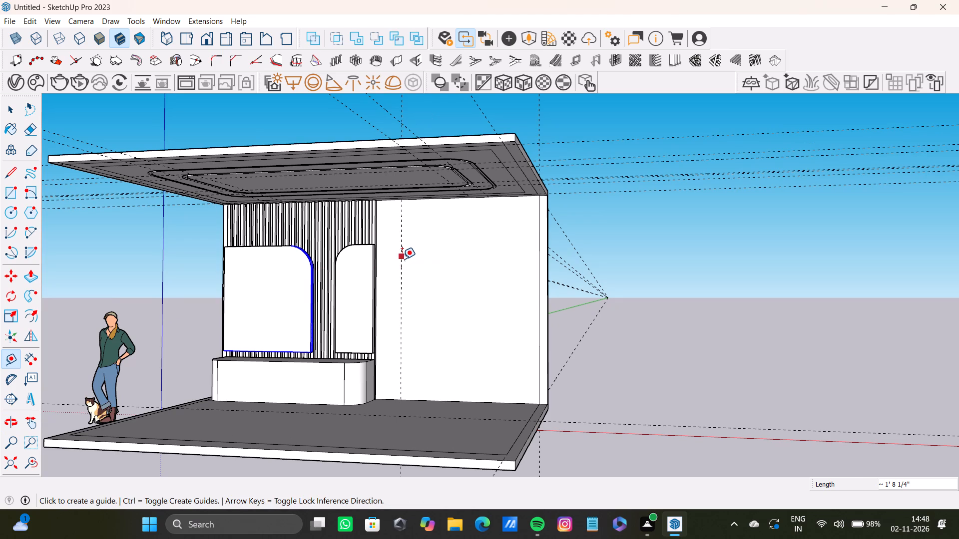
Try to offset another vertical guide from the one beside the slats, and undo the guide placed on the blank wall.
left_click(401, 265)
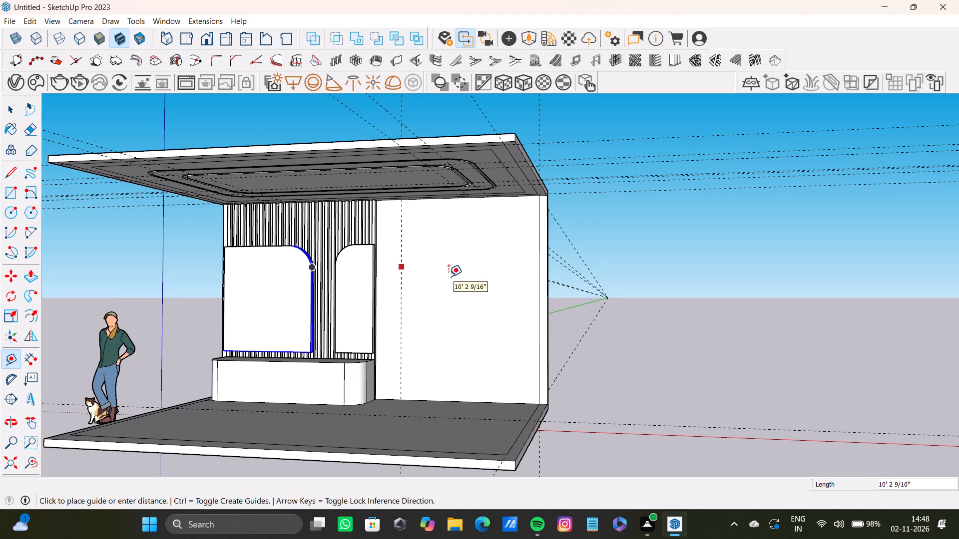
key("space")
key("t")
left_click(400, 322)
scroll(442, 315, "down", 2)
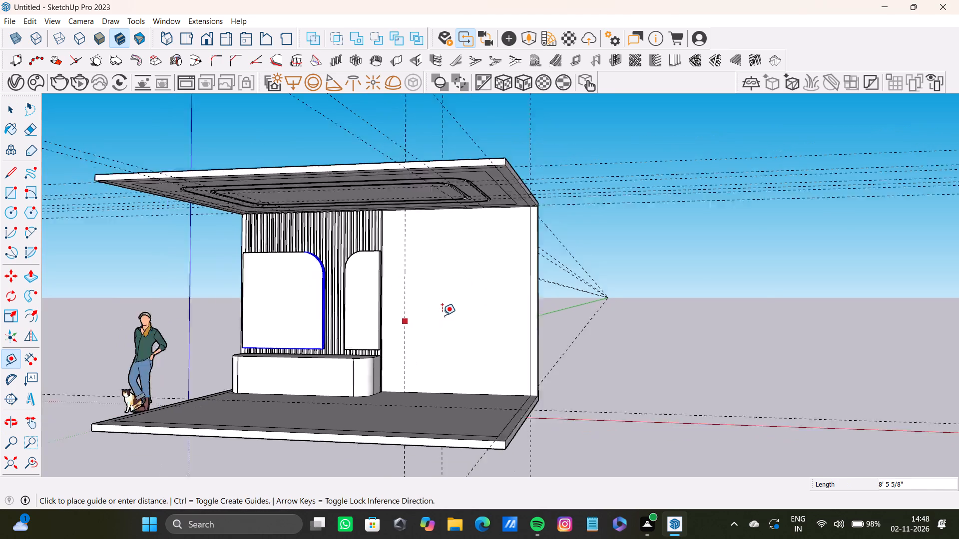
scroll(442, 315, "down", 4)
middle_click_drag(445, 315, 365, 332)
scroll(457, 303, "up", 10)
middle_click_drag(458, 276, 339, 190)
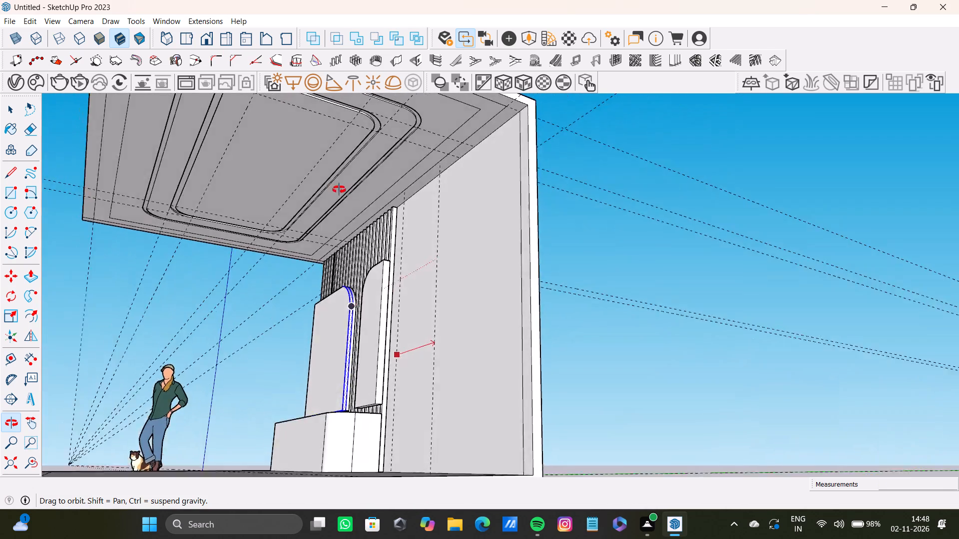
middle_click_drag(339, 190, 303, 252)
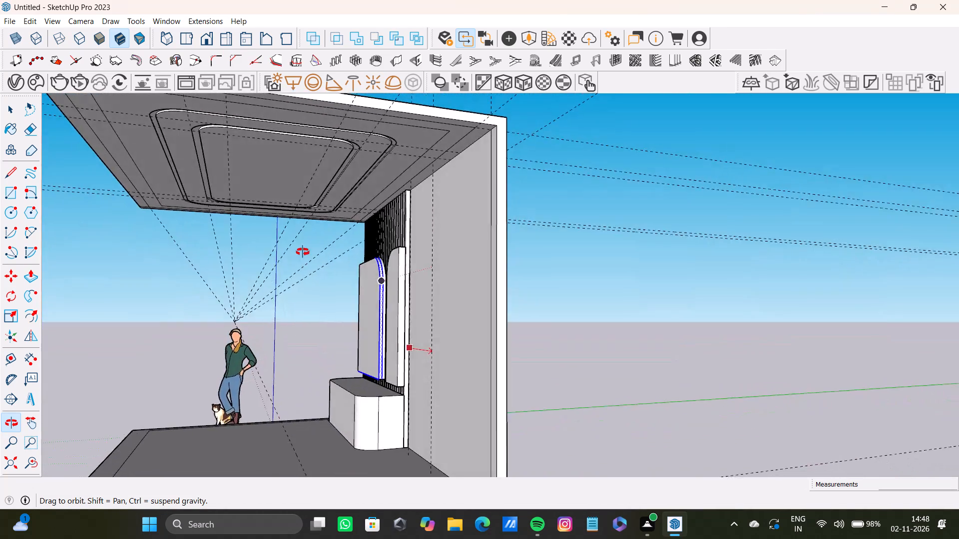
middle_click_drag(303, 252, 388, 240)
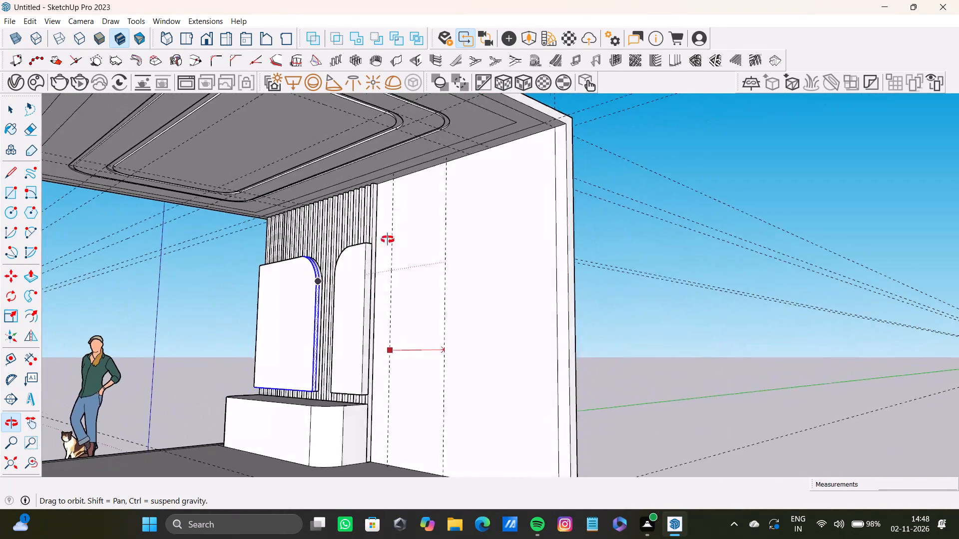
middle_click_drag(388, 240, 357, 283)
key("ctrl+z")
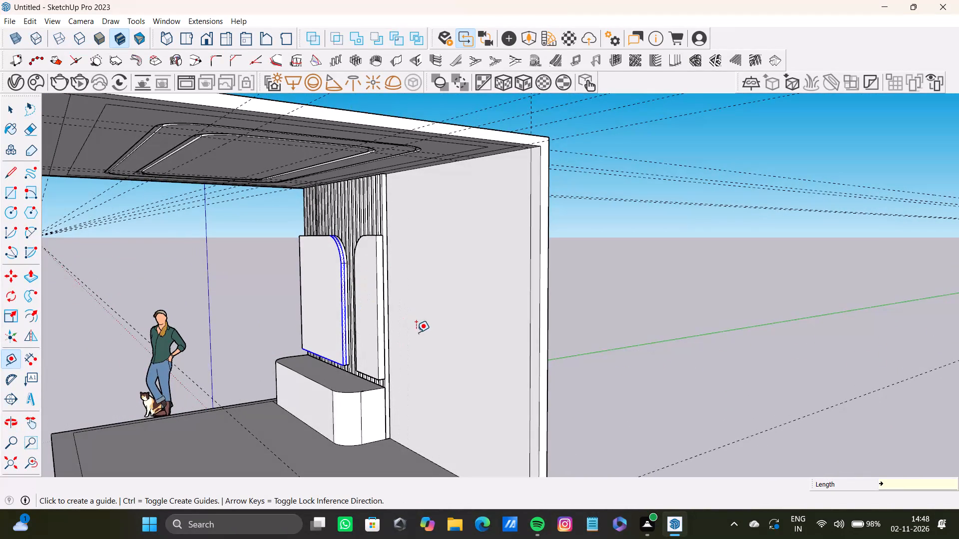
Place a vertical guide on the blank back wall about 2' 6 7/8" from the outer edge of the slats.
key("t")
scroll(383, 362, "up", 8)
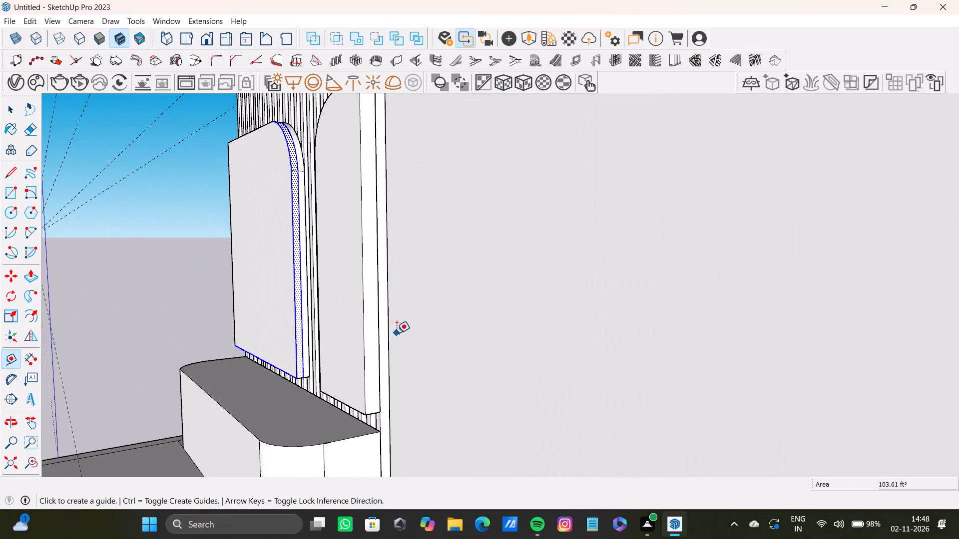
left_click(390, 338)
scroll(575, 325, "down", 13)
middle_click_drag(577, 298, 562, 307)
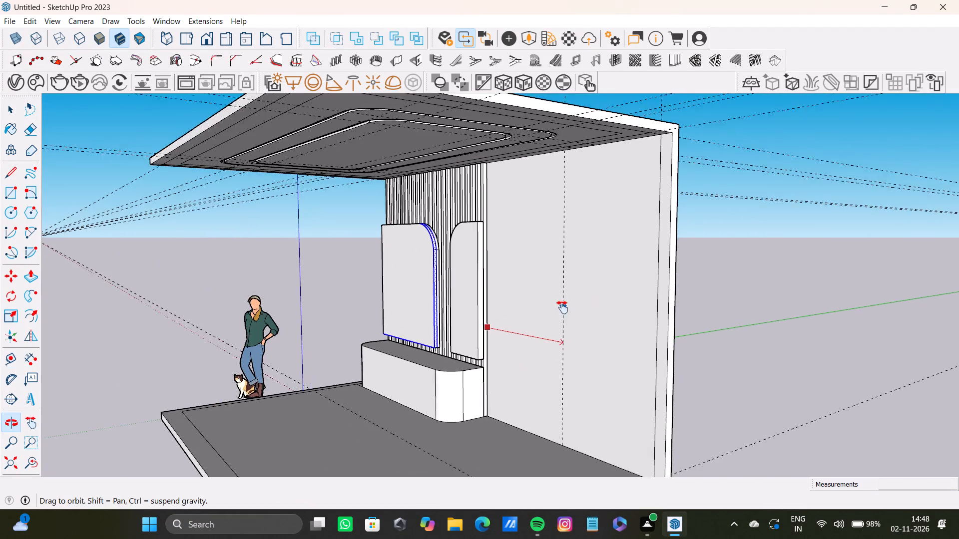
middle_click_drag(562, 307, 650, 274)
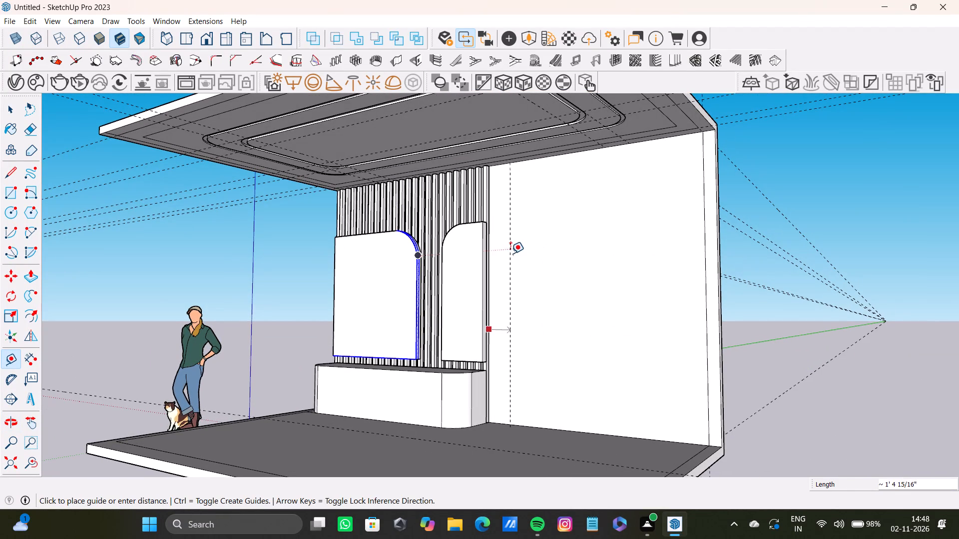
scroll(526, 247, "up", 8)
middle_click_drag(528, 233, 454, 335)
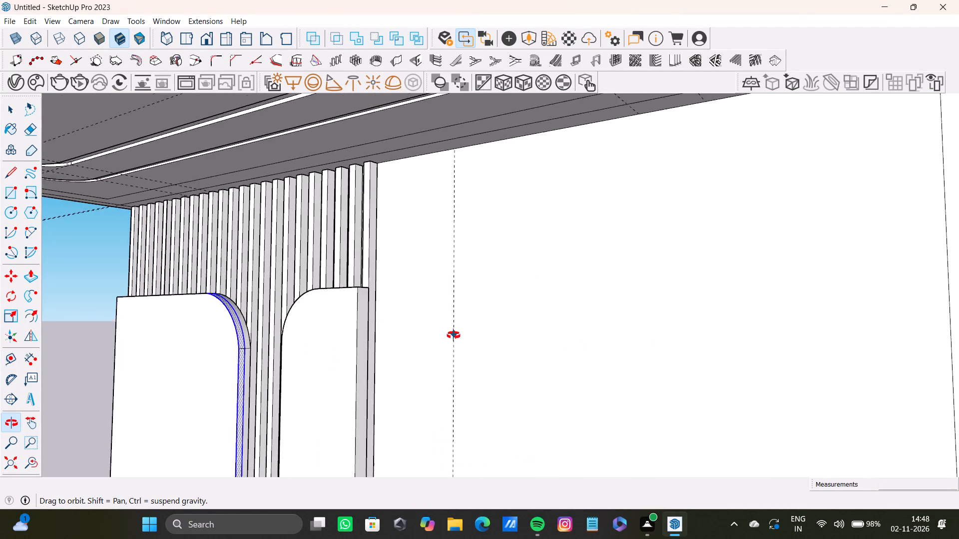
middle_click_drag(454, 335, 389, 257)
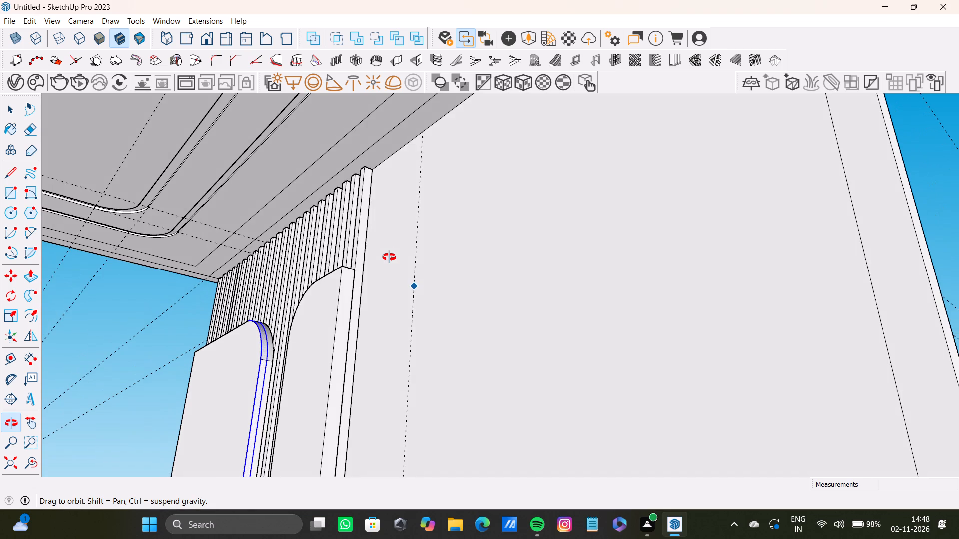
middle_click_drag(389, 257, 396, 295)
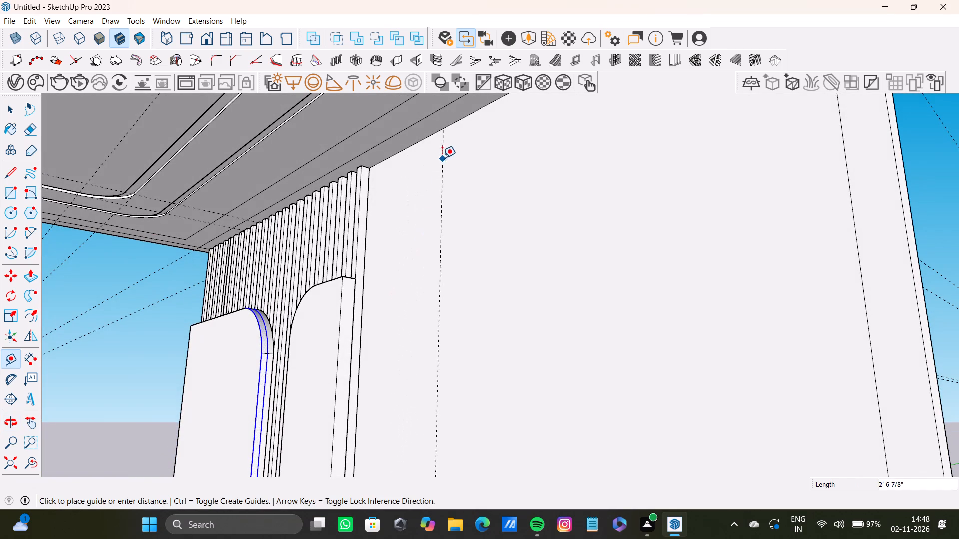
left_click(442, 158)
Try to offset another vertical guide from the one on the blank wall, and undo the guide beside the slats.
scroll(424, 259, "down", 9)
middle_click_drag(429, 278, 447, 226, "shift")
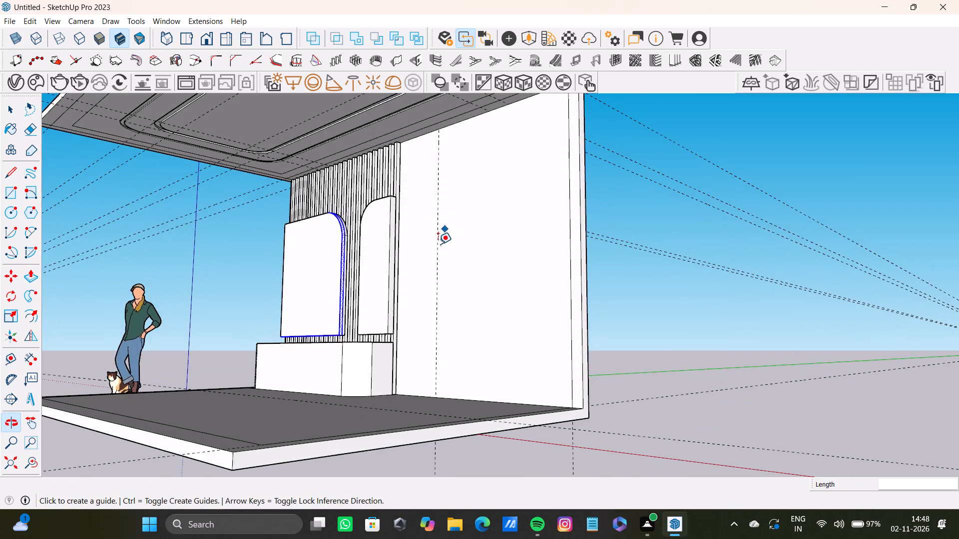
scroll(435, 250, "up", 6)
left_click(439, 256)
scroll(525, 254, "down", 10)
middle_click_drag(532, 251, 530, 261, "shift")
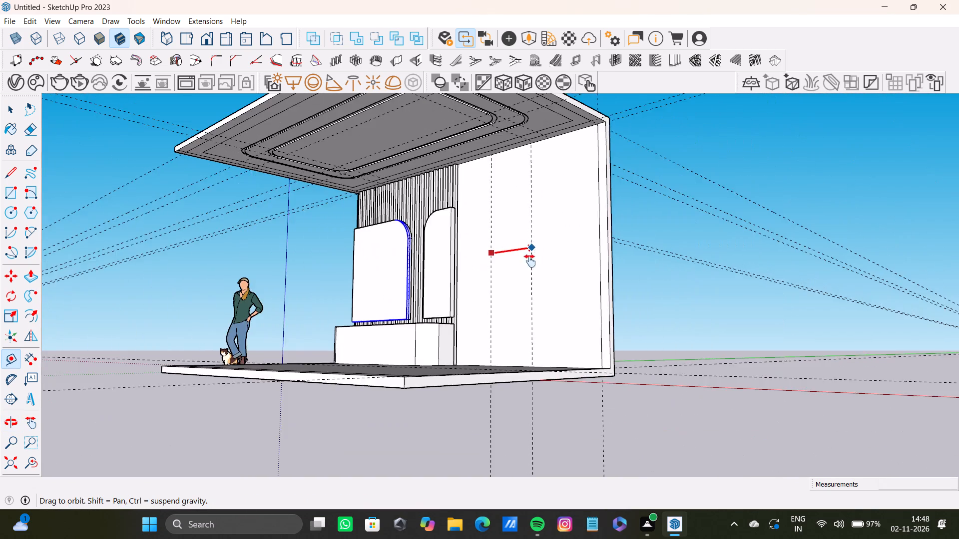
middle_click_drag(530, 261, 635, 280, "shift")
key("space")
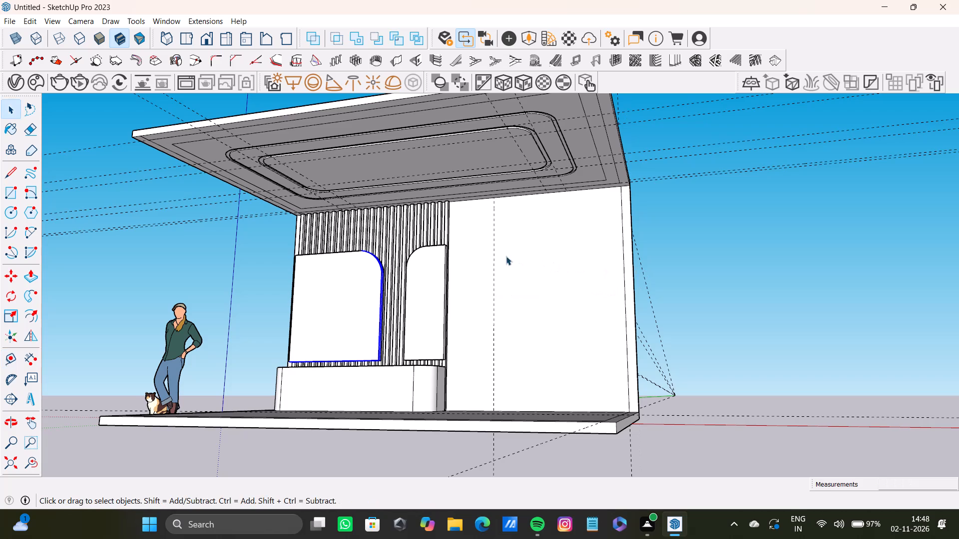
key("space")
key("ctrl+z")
Place a vertical guide on the blank back wall 1' from the outer edge of the slats.
key("t")
scroll(468, 302, "up", 12)
scroll(403, 304, "up", 6)
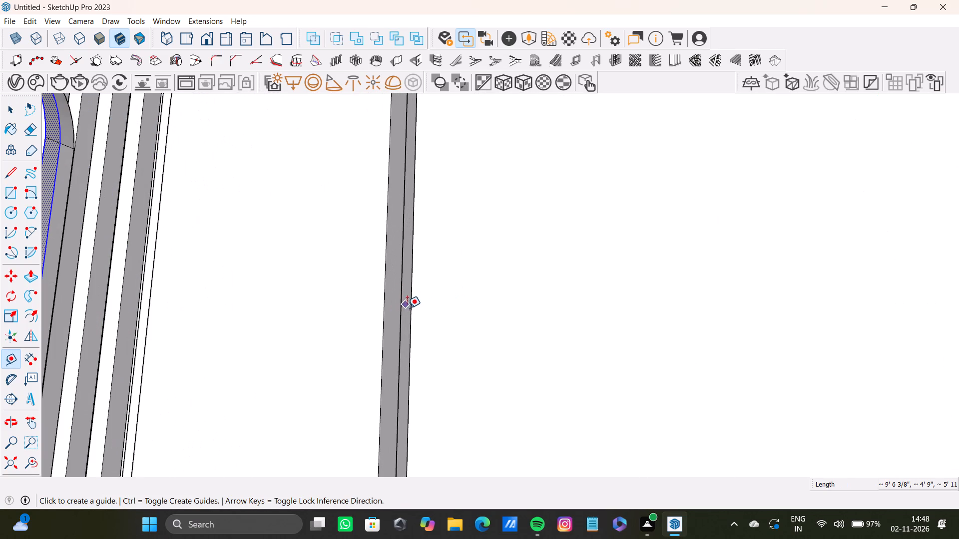
left_click(409, 310)
scroll(549, 292, "down", 12)
scroll(547, 278, "down", 9)
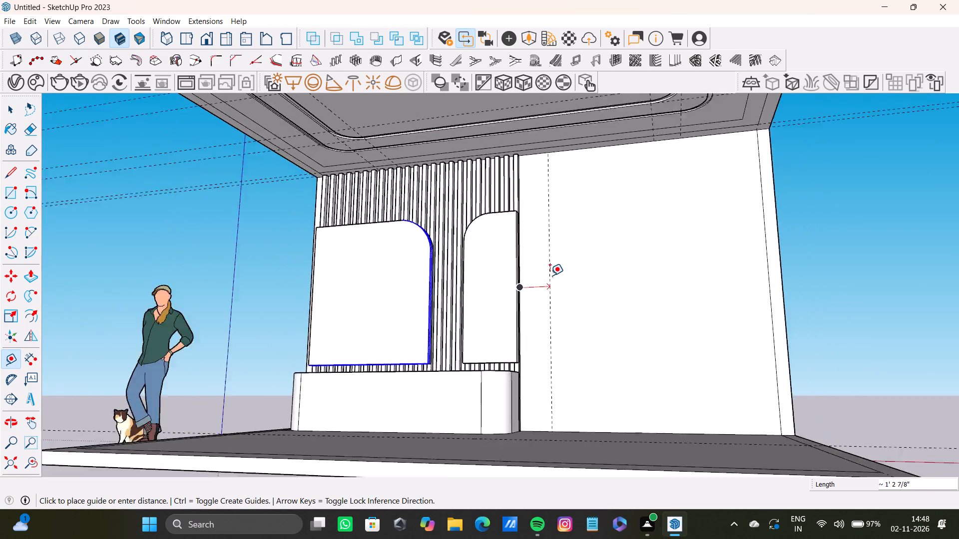
middle_click_drag(552, 272, 415, 329)
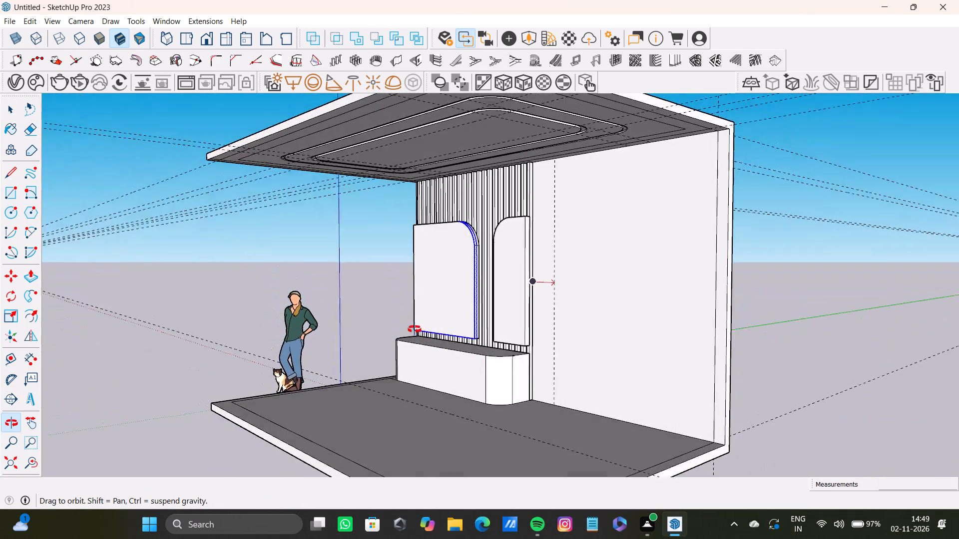
middle_click_drag(415, 329, 486, 312)
scroll(576, 274, "up", 7)
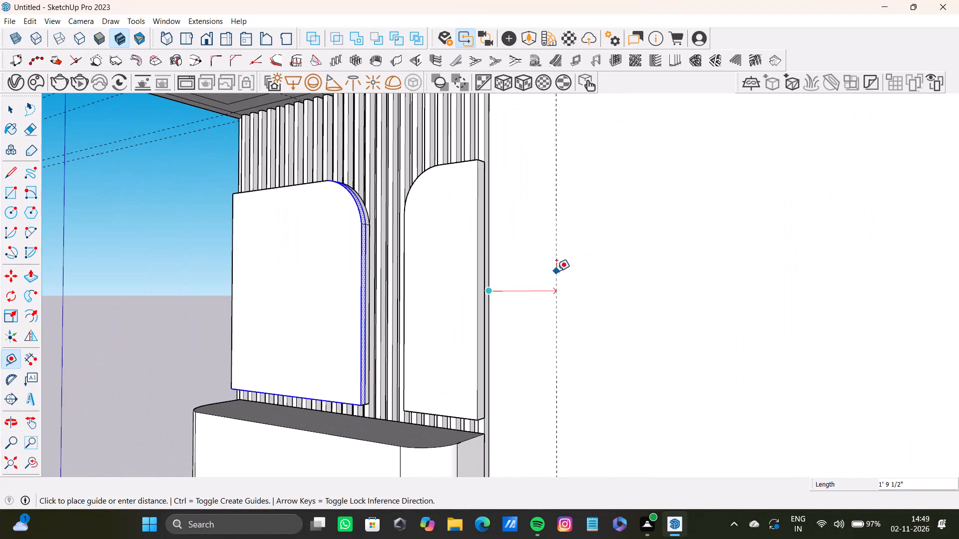
type("1'")
key("Return")
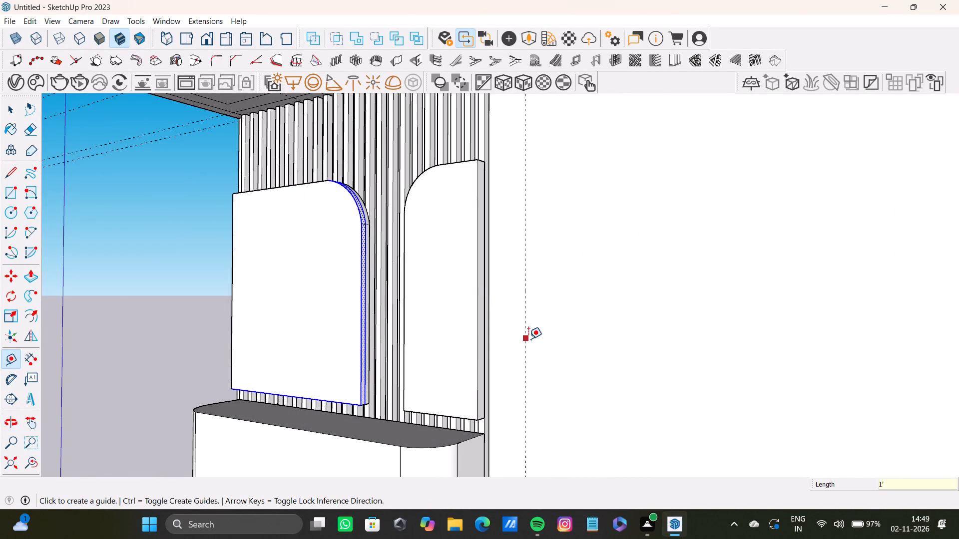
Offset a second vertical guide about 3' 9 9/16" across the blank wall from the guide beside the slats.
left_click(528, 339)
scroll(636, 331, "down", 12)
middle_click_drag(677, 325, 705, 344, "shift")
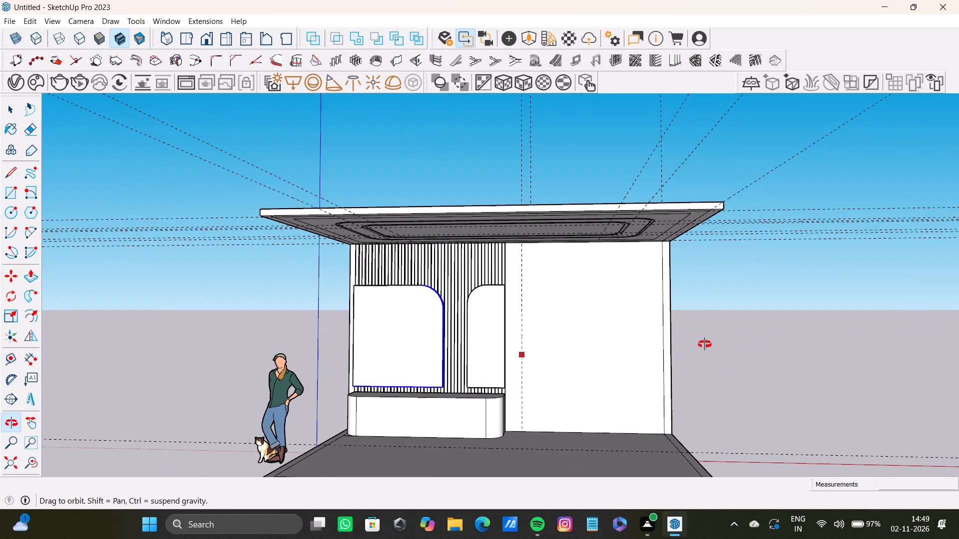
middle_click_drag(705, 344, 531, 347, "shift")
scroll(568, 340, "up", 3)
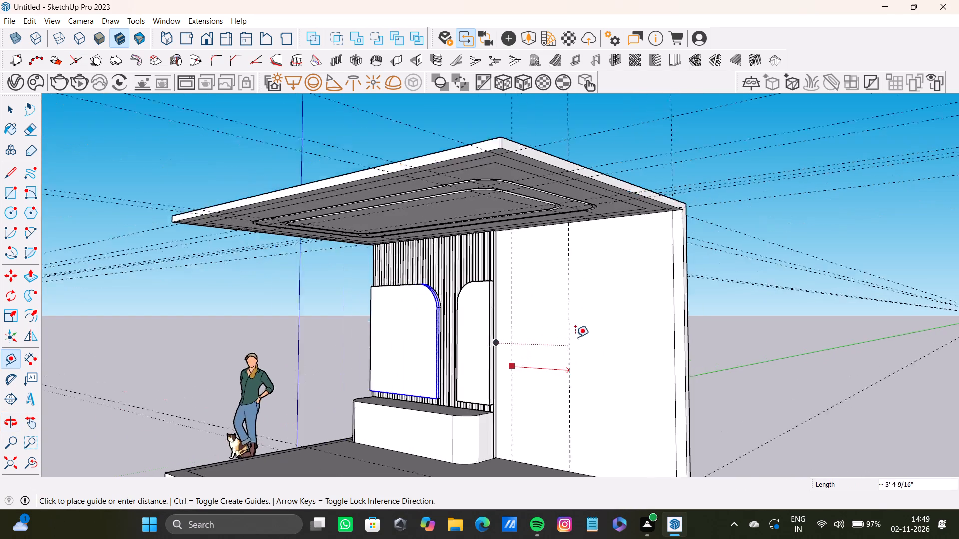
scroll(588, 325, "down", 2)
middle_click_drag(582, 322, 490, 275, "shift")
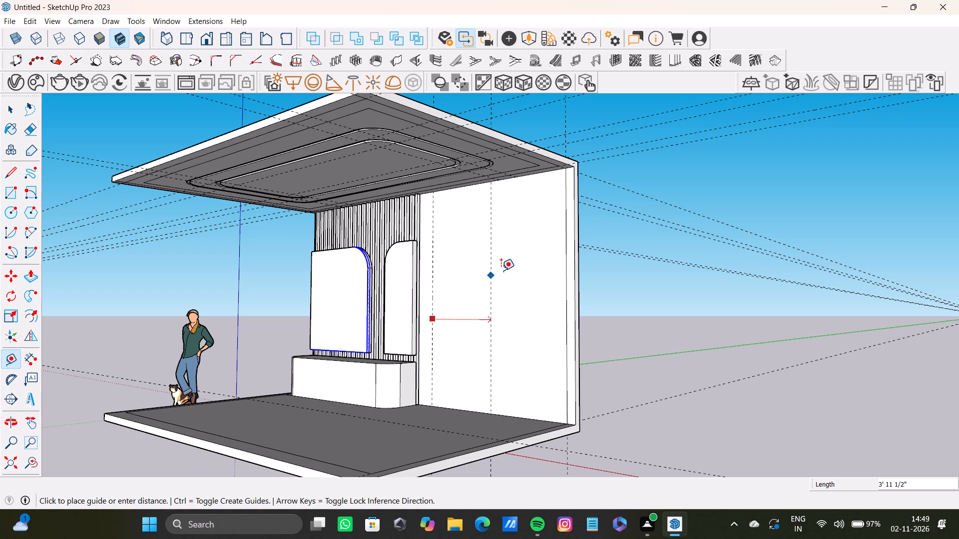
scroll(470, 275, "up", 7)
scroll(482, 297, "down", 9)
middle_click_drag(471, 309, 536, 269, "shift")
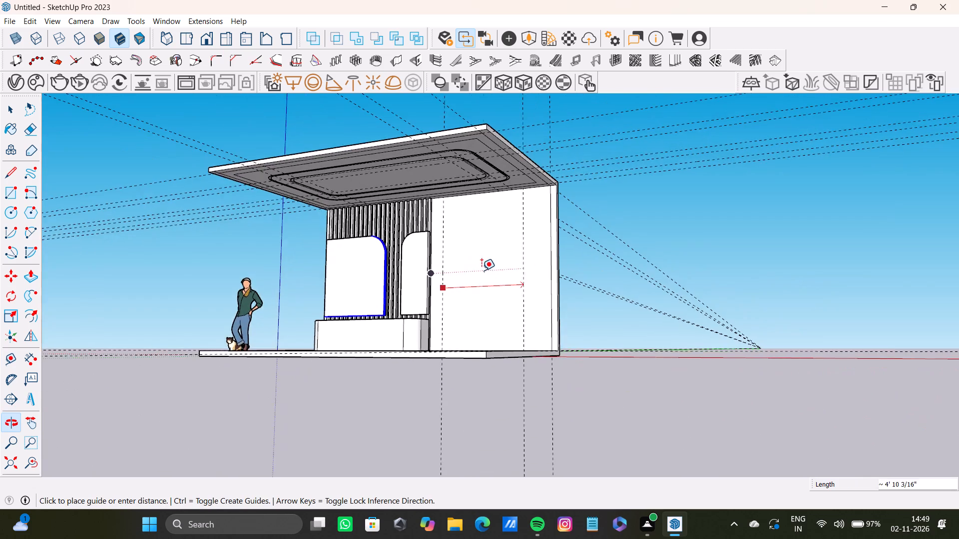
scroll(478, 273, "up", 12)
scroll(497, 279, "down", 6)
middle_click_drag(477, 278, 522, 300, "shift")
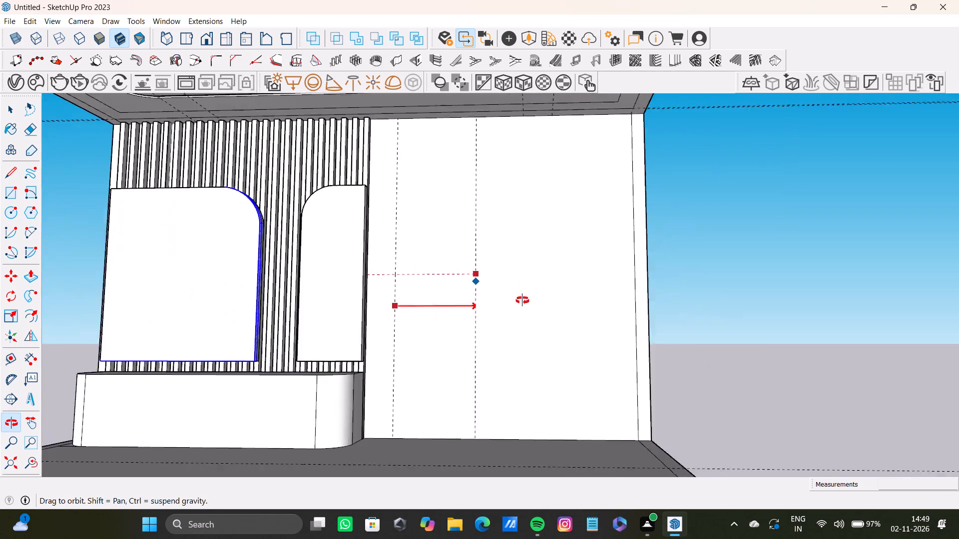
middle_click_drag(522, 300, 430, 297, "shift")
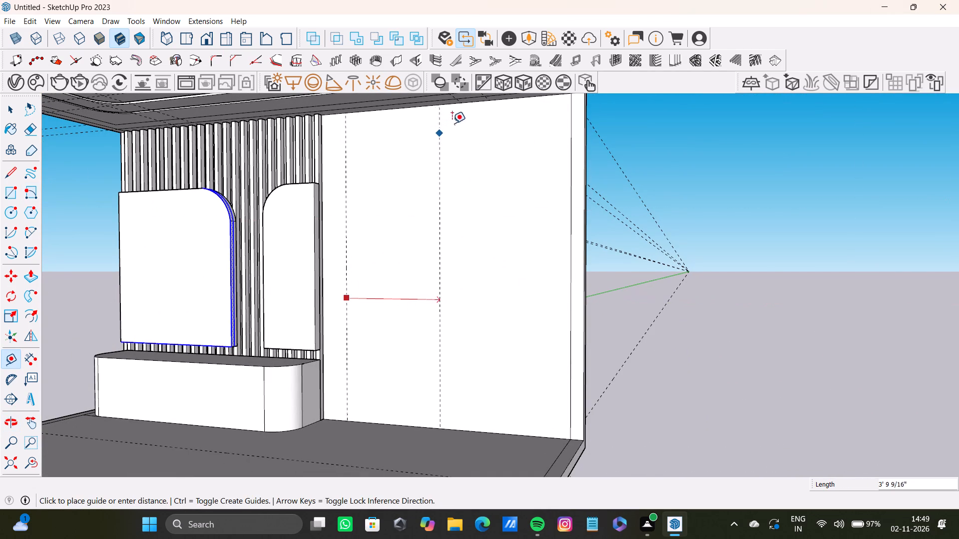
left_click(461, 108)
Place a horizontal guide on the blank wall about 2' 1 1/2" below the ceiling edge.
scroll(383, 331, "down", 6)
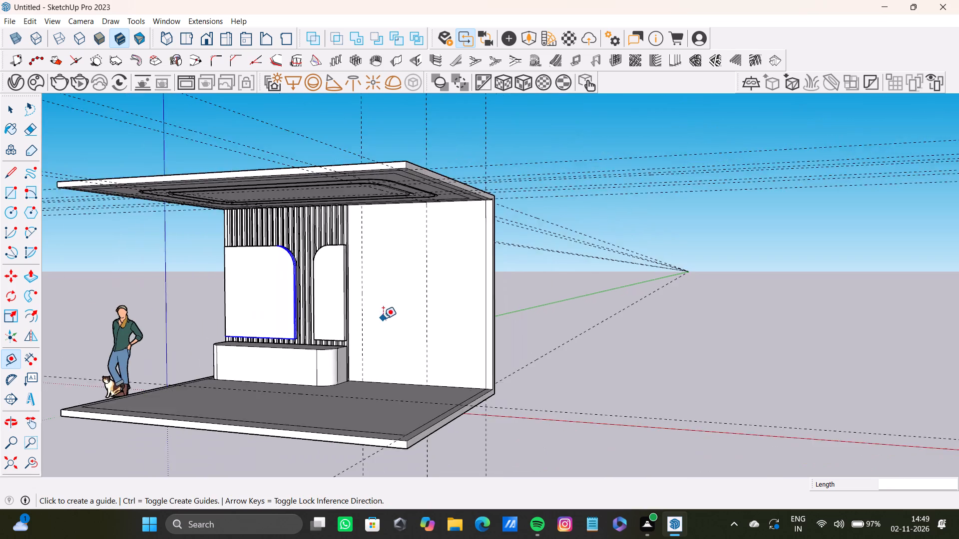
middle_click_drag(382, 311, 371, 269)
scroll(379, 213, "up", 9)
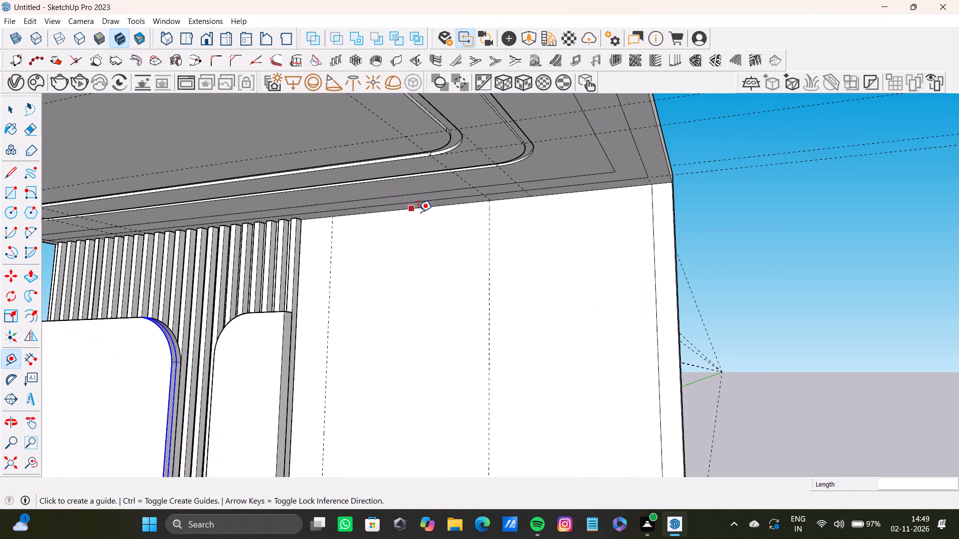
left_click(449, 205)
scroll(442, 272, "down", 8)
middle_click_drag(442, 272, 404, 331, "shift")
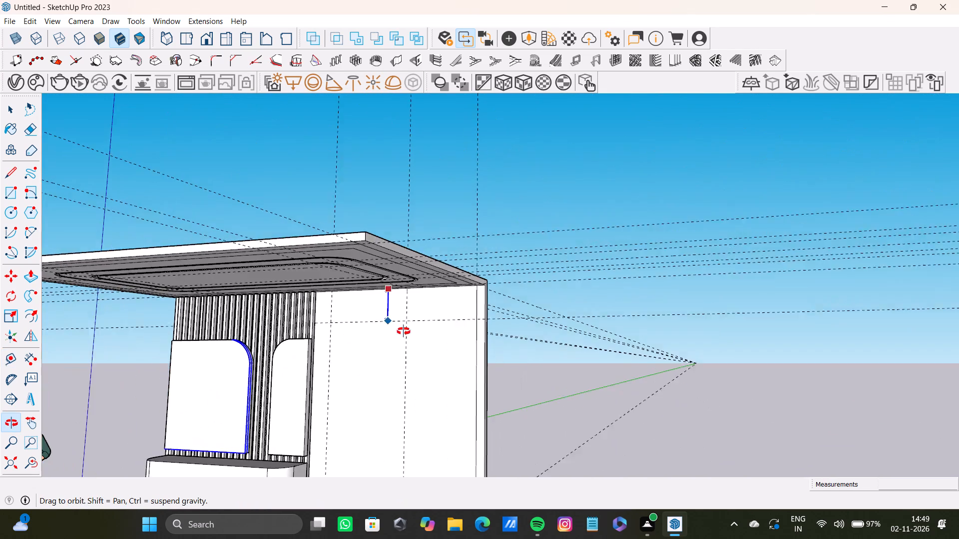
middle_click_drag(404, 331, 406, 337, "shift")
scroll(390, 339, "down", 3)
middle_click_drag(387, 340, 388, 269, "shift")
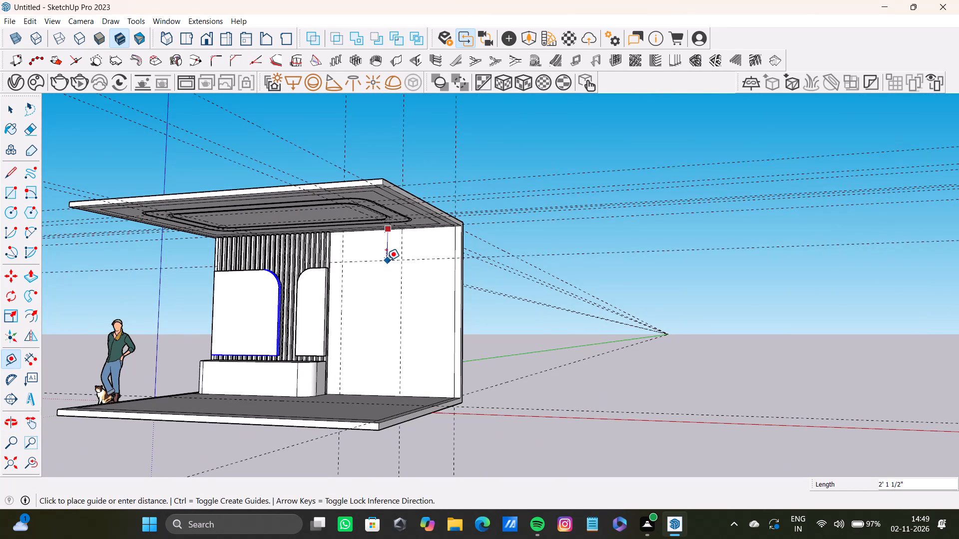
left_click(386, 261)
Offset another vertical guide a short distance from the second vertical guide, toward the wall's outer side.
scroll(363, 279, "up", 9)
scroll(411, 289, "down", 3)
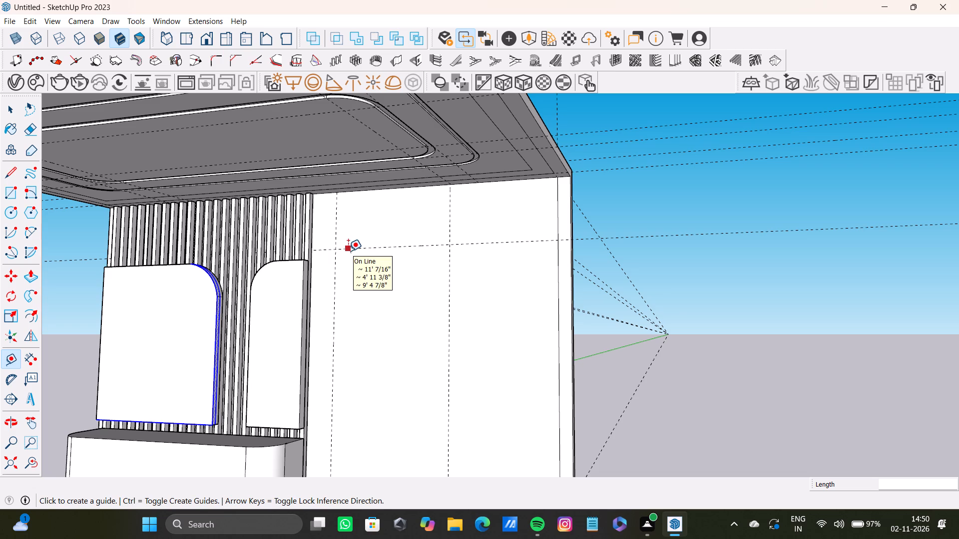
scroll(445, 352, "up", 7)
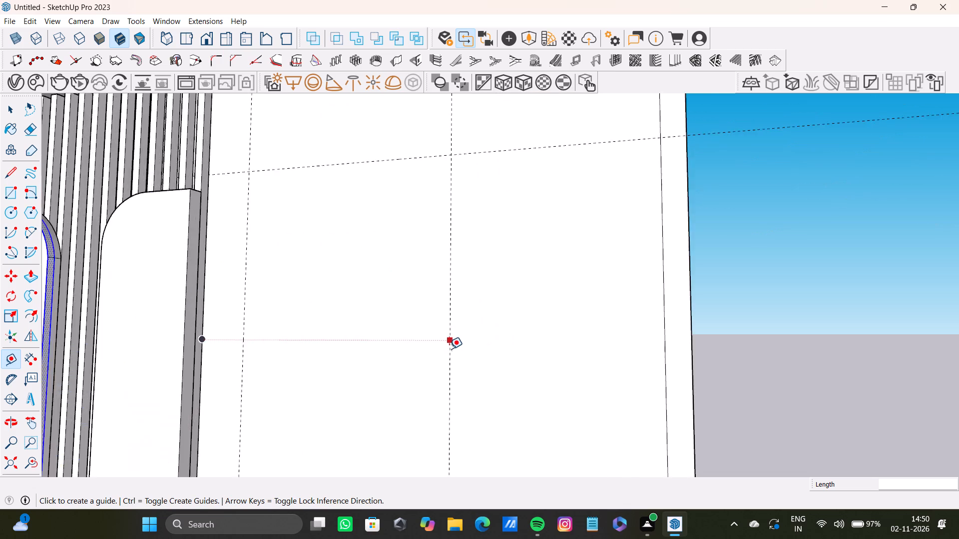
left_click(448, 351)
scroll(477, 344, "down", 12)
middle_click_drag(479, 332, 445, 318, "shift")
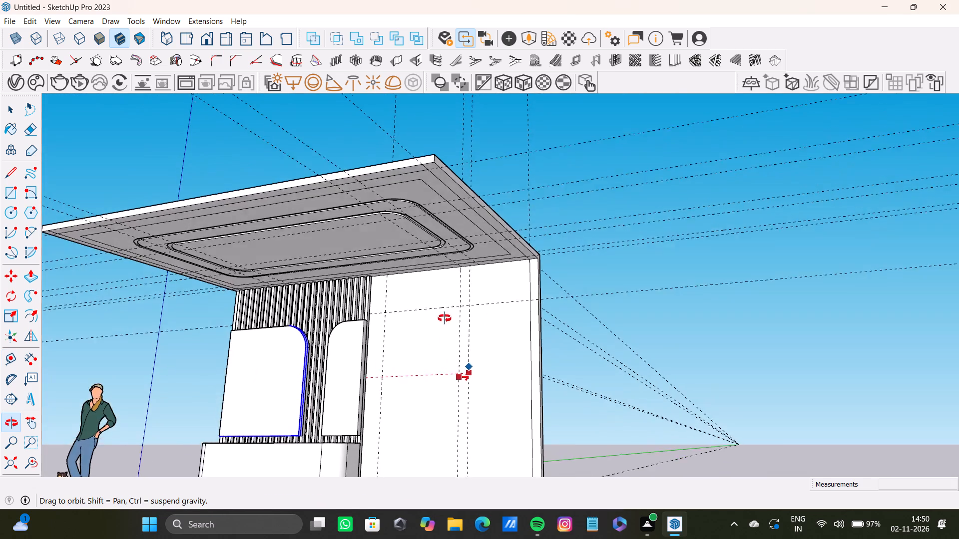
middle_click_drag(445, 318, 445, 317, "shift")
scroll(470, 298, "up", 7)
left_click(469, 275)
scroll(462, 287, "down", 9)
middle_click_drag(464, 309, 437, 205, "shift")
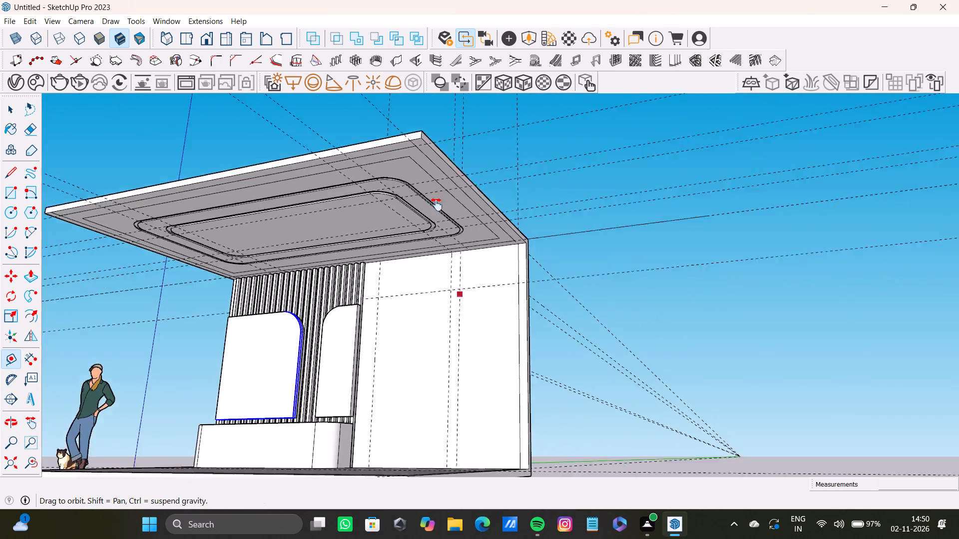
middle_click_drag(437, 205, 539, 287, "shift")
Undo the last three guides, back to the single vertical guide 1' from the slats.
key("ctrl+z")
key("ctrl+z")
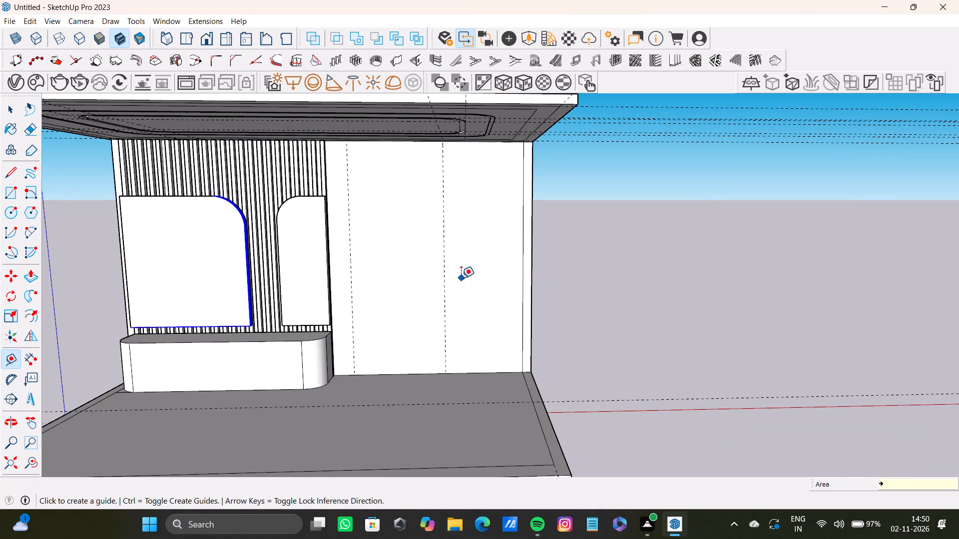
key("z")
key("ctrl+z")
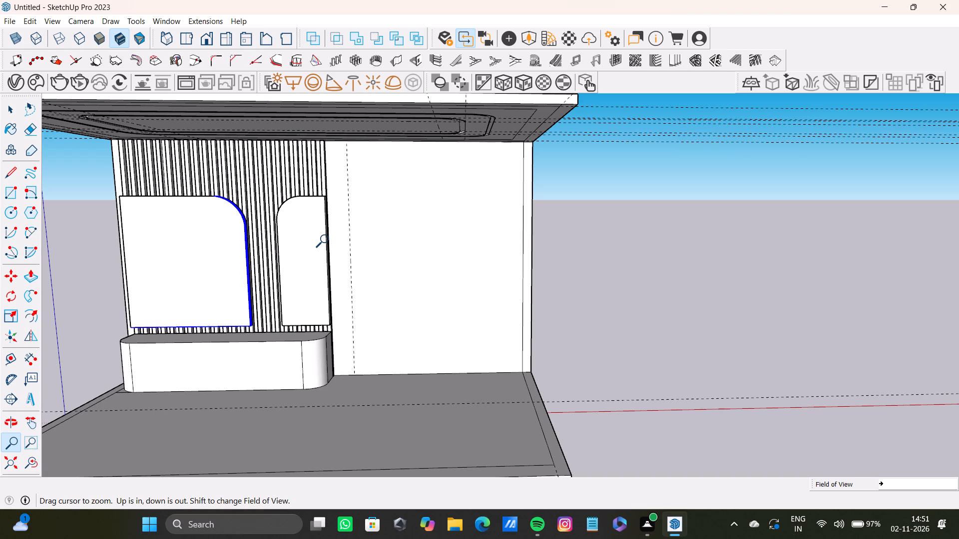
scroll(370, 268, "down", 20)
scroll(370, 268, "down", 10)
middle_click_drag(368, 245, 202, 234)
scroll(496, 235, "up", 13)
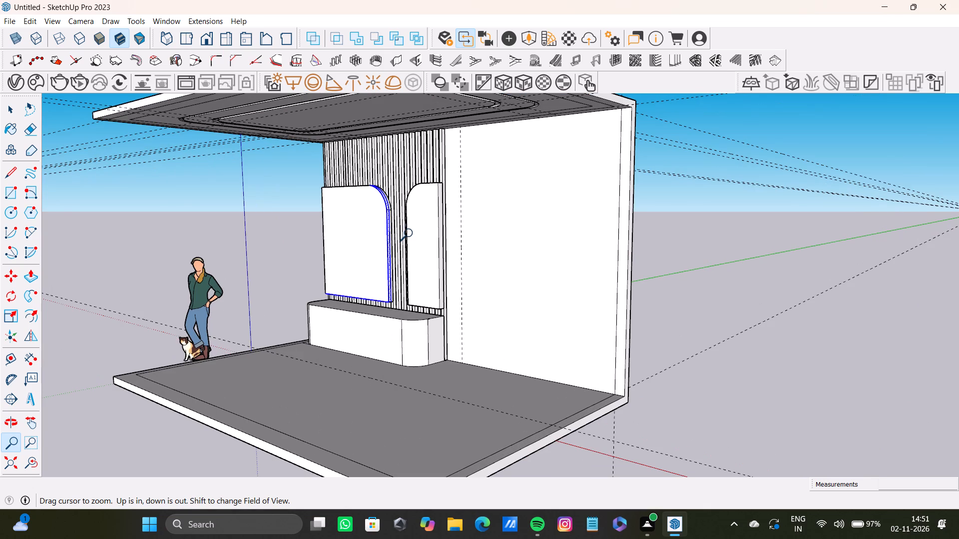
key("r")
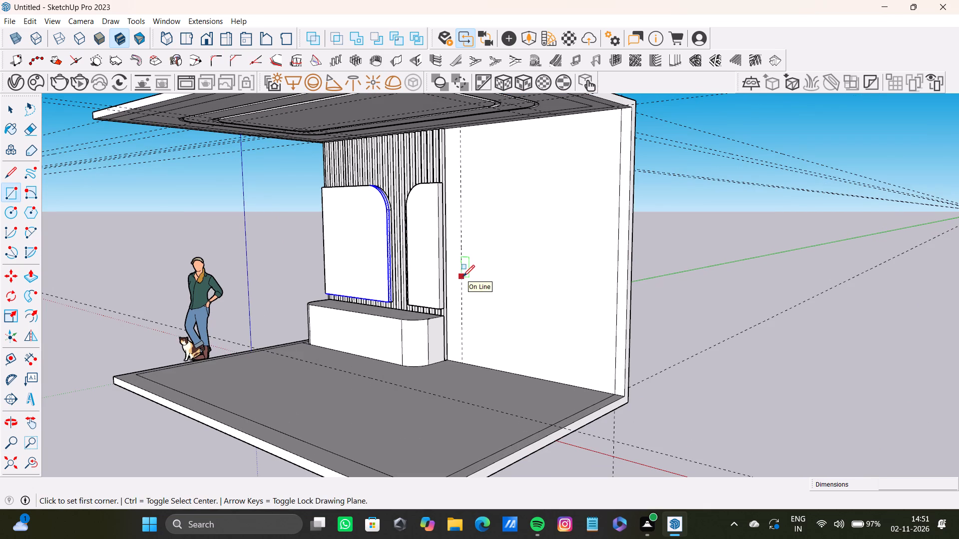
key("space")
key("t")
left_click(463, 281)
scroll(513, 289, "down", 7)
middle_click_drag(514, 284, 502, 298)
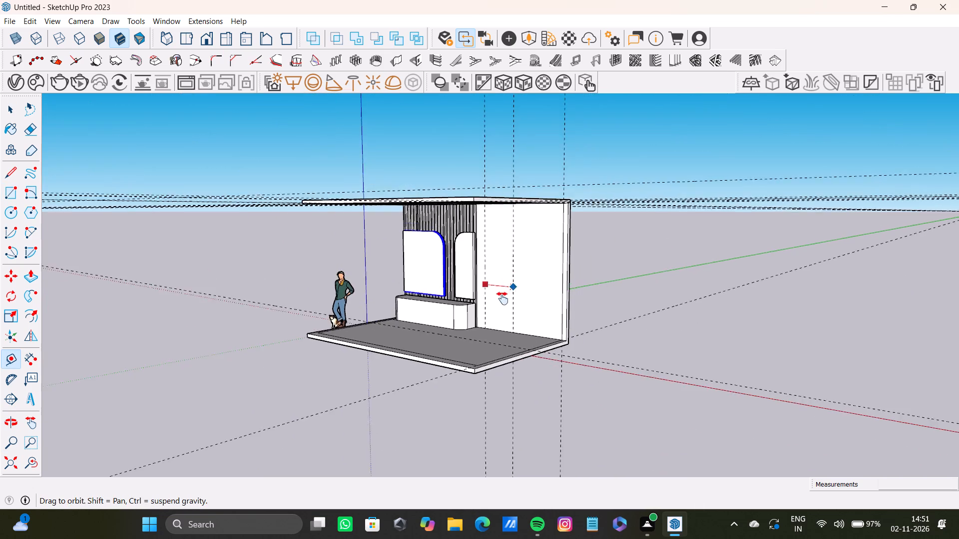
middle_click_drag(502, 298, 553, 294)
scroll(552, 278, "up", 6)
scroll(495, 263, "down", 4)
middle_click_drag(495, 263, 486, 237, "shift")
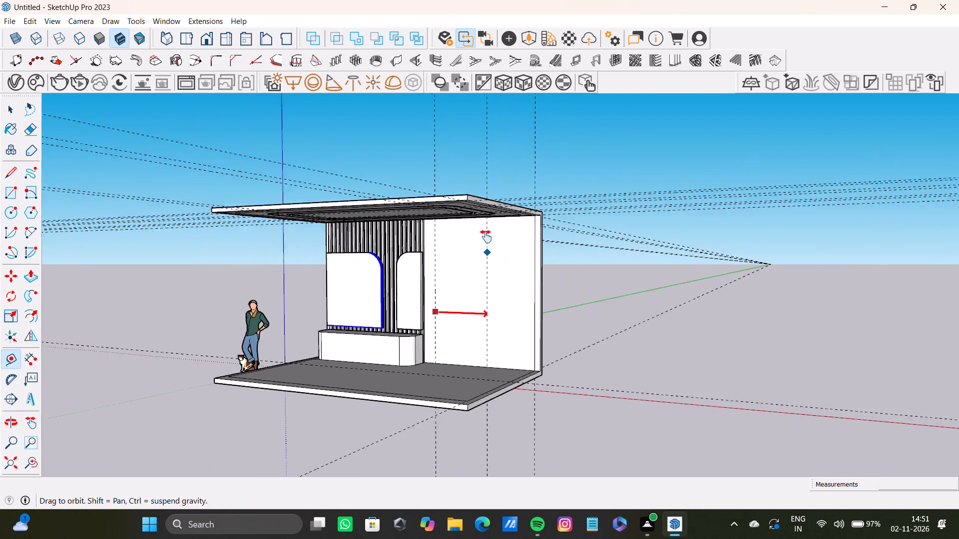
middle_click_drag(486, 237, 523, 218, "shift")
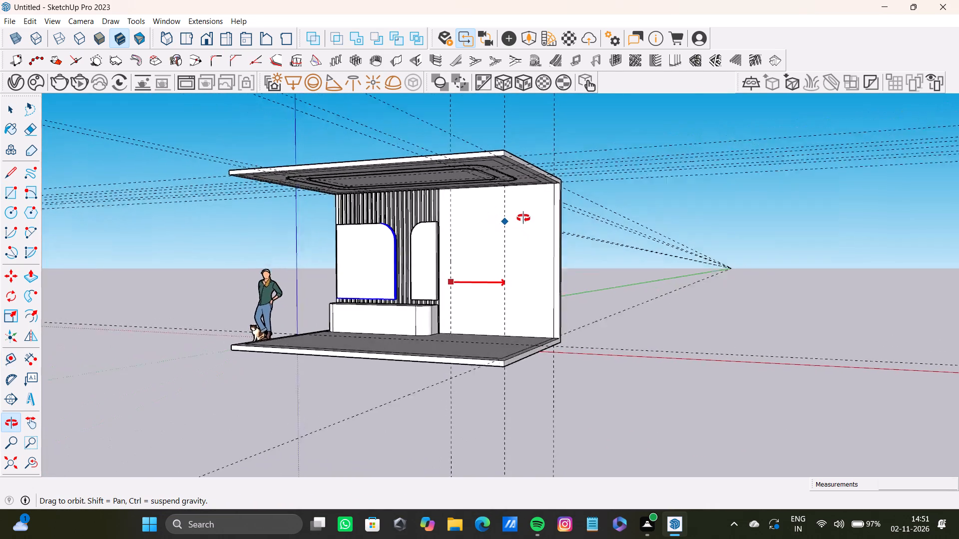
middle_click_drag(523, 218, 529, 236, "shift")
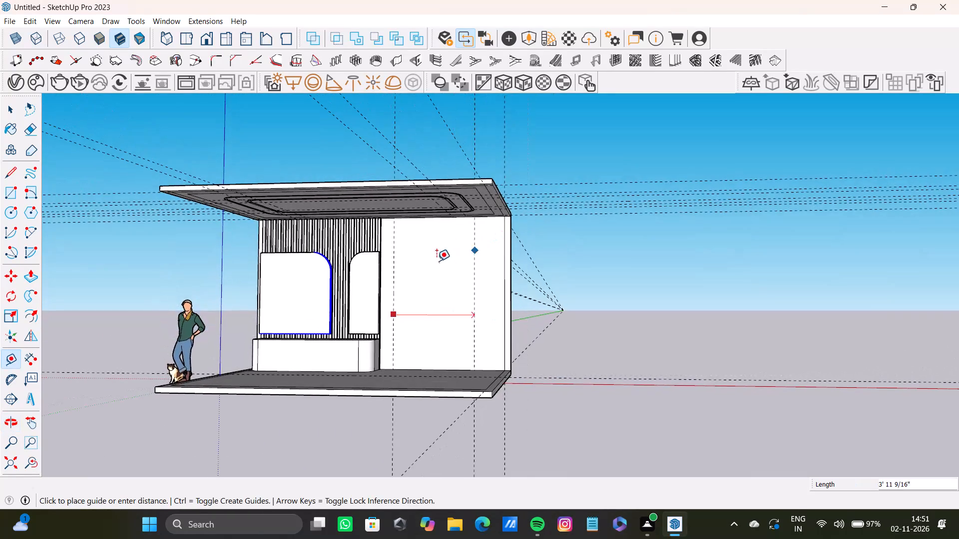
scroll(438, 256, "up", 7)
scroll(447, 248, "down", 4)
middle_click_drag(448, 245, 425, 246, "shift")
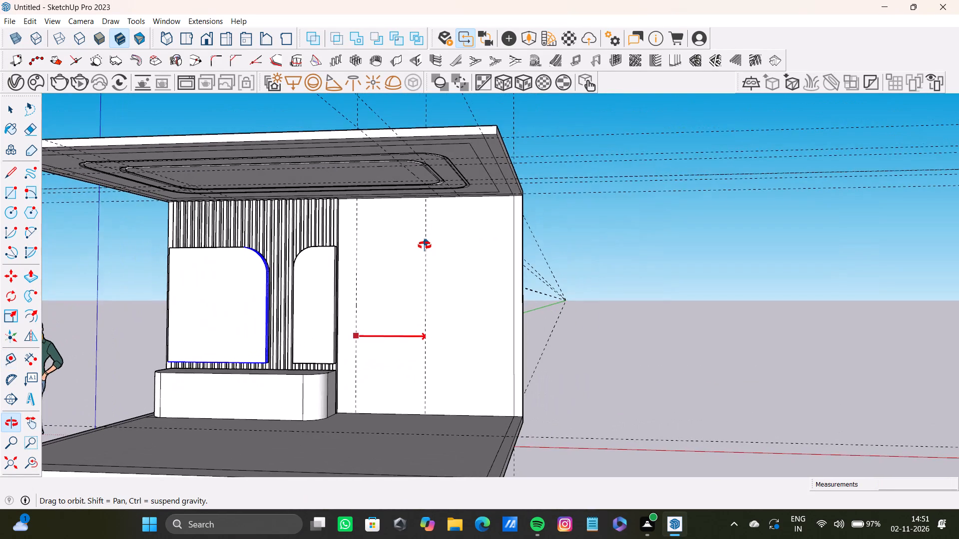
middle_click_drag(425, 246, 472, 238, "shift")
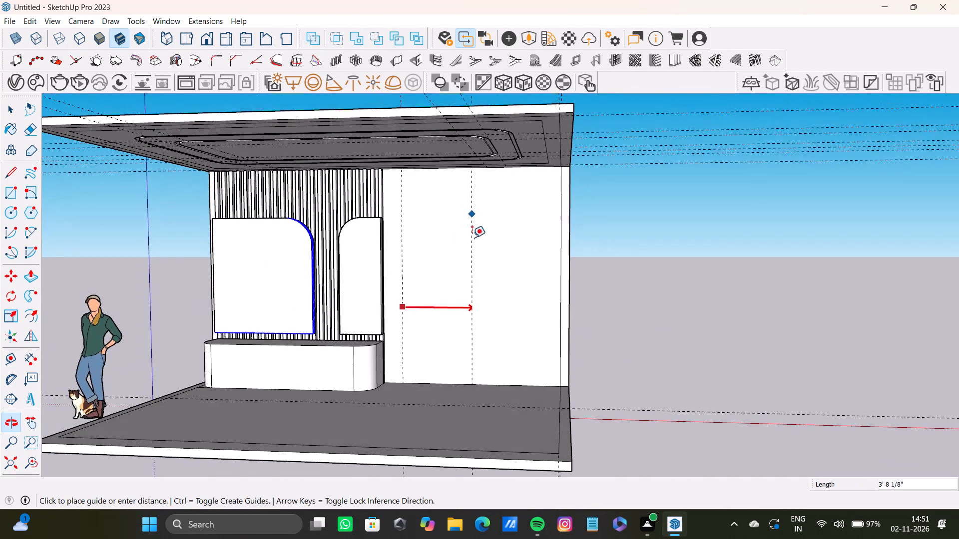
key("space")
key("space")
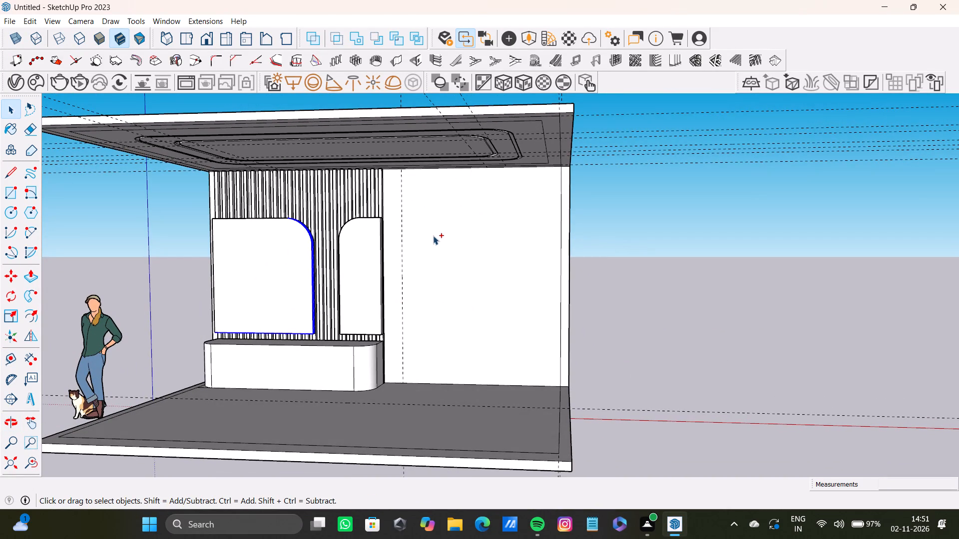
Undo the remaining vertical guide beside the slats on the blank wall.
key("ctrl+z")
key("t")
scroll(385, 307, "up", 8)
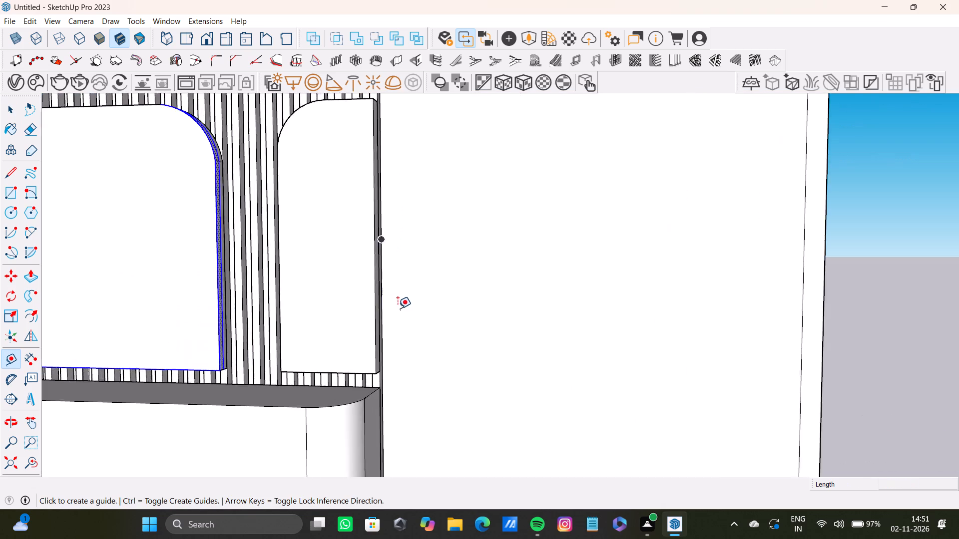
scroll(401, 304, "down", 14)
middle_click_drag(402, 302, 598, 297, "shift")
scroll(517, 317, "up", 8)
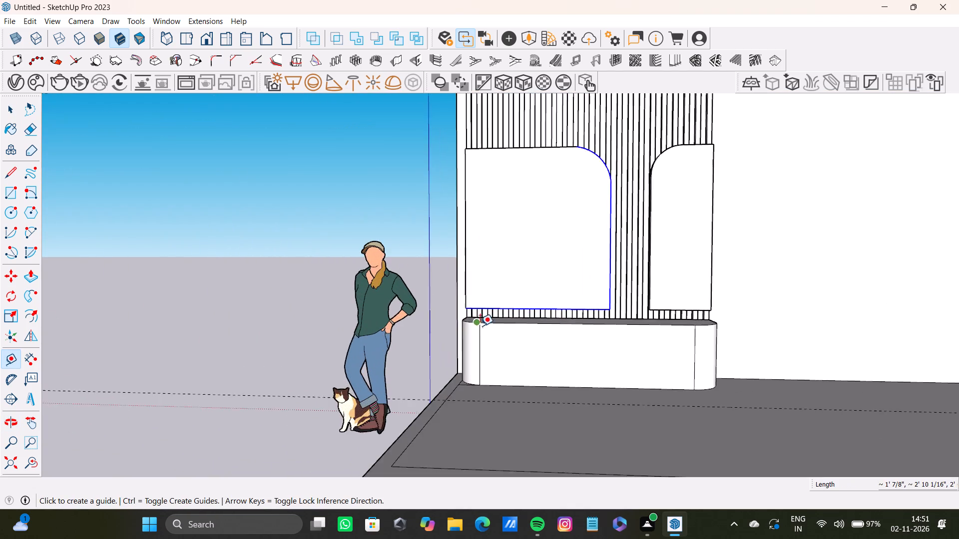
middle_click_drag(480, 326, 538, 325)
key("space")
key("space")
Push/Pull the narrow strip at the slatted end of the back wall forward about 11' 3 9/16" to form a side wall.
left_click(454, 220)
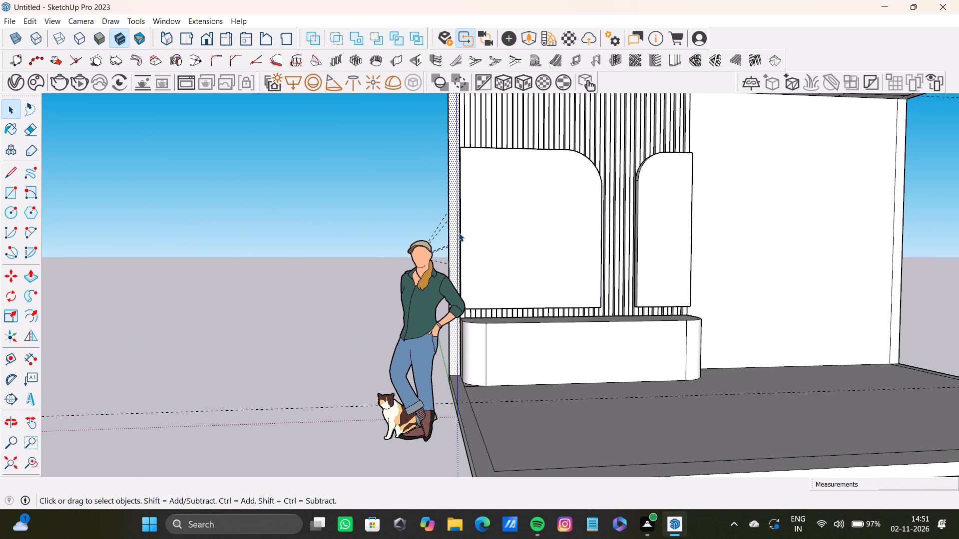
scroll(459, 235, "down", 7)
middle_click_drag(504, 250, 508, 245)
key("p")
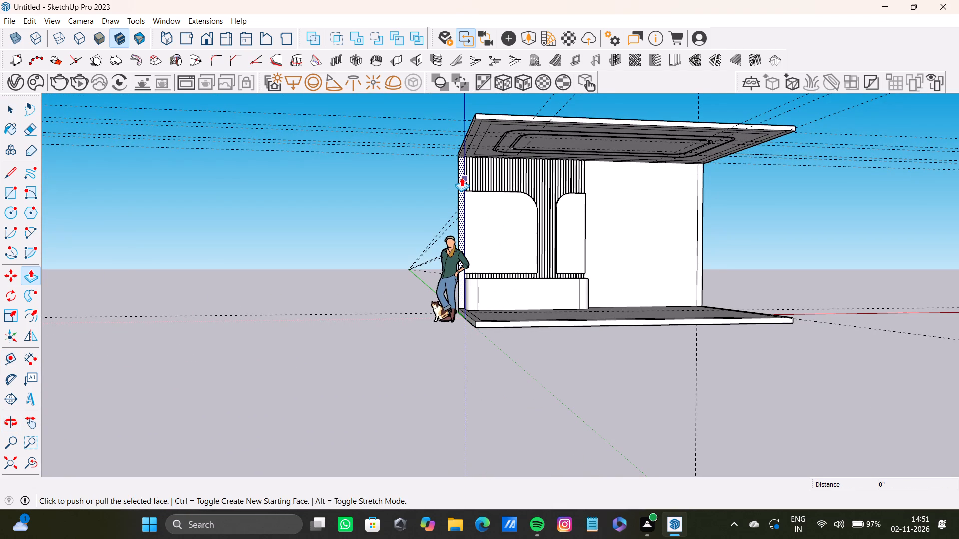
left_click_drag(461, 177, 477, 214)
scroll(445, 355, "down", 4)
middle_click_drag(467, 308, 595, 323)
scroll(478, 246, "up", 6)
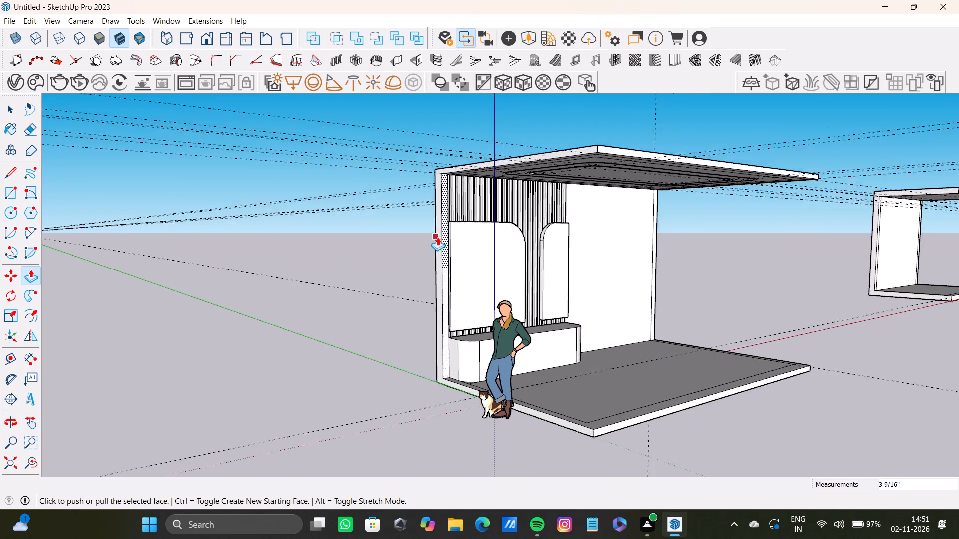
left_click_drag(442, 260, 549, 307)
left_click_drag(442, 346, 543, 400)
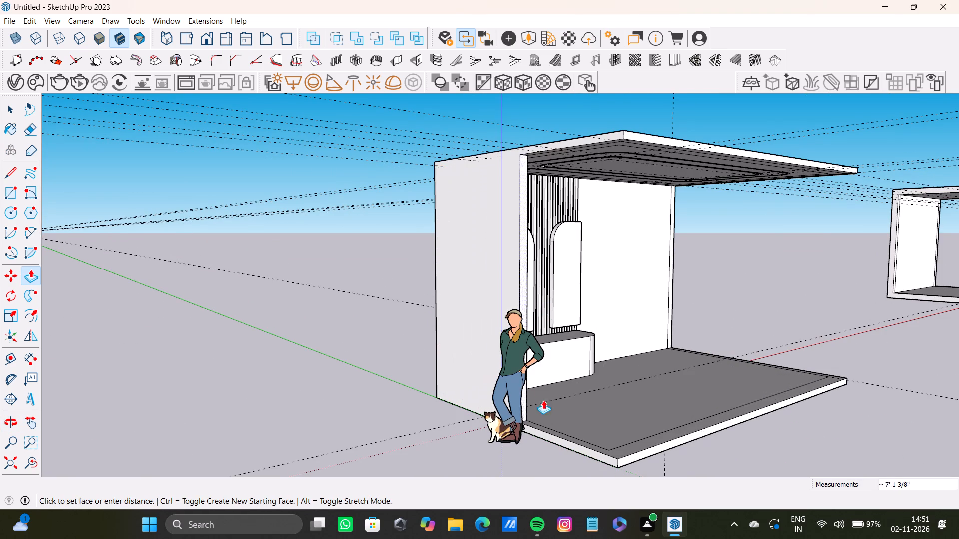
left_click_drag(543, 400, 616, 459)
scroll(615, 452, "down", 8)
middle_click_drag(611, 430, 222, 343)
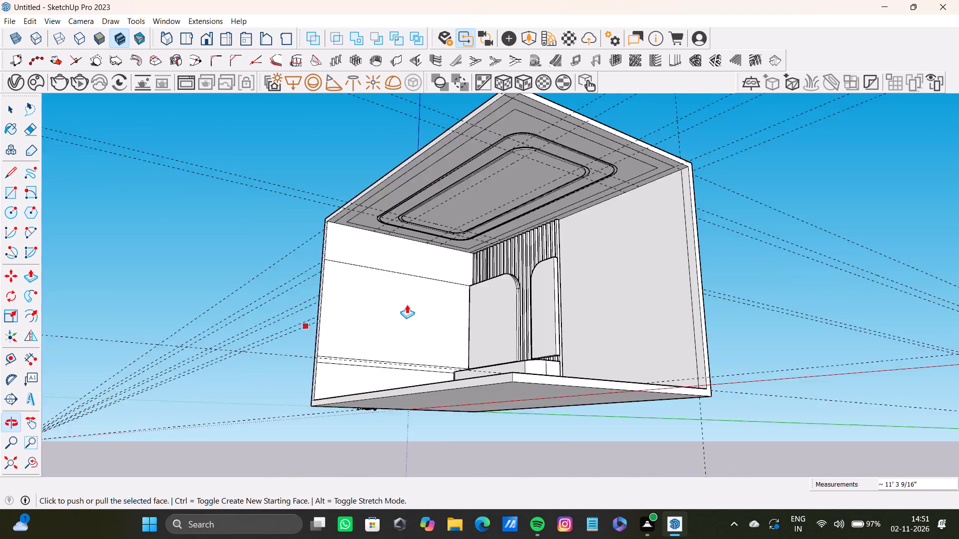
scroll(407, 304, "down", 8)
middle_click_drag(410, 305, 419, 372)
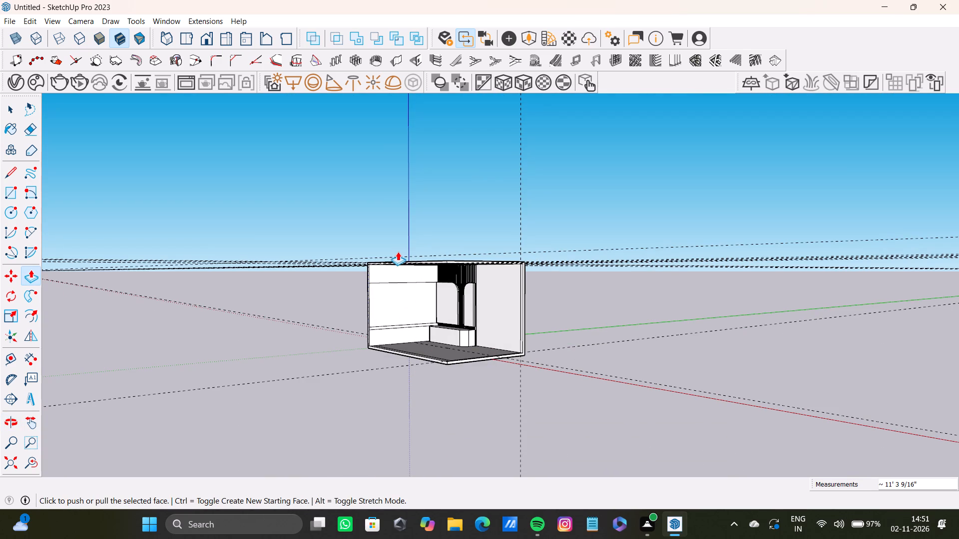
Delete the three horizontal edge lines dividing the inner face of the new side wall.
key("space")
key("t")
scroll(383, 301, "up", 11)
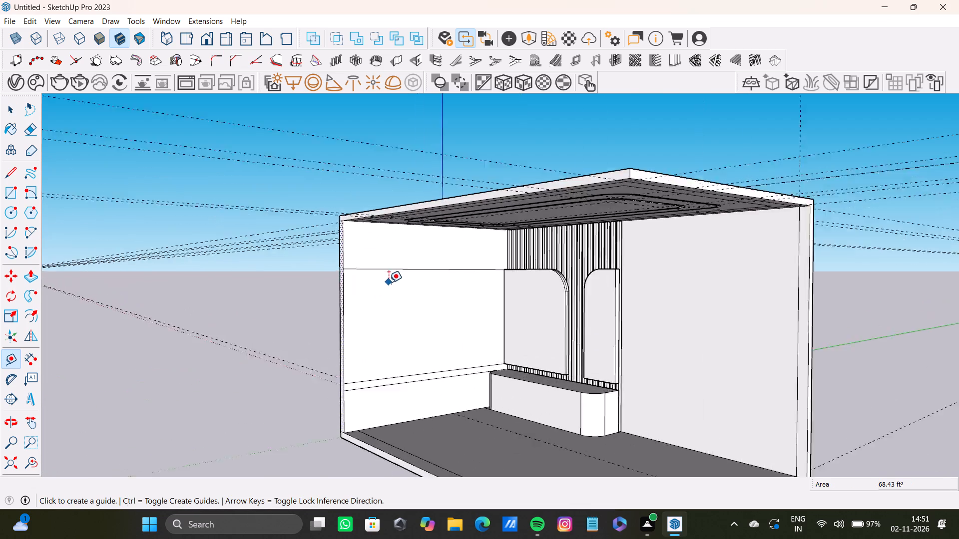
key("space")
left_click(404, 267)
scroll(409, 326, "down", 4)
middle_click_drag(409, 326, 418, 262, "shift")
scroll(443, 272, "up", 9, "shift")
left_click(457, 322, "shift")
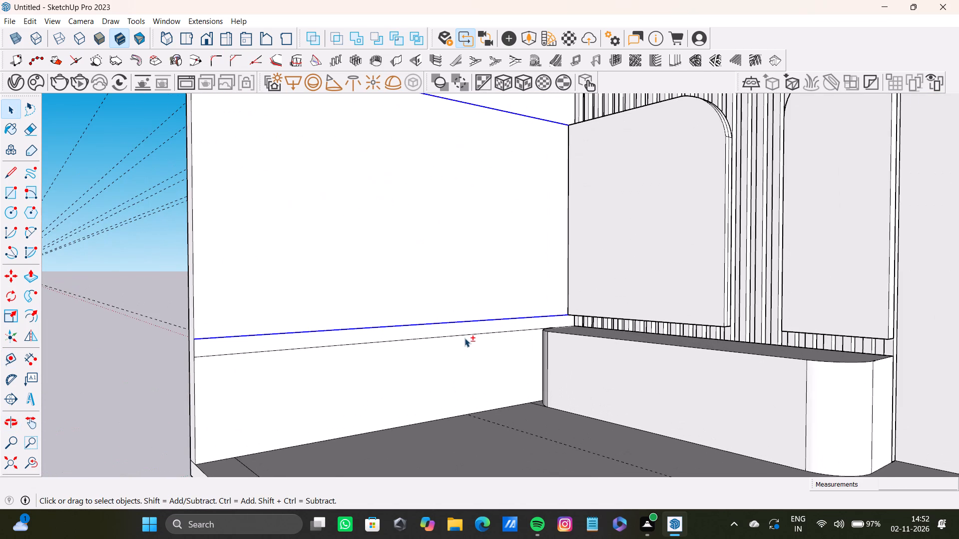
left_click(468, 333, "shift")
key("shift+Delete")
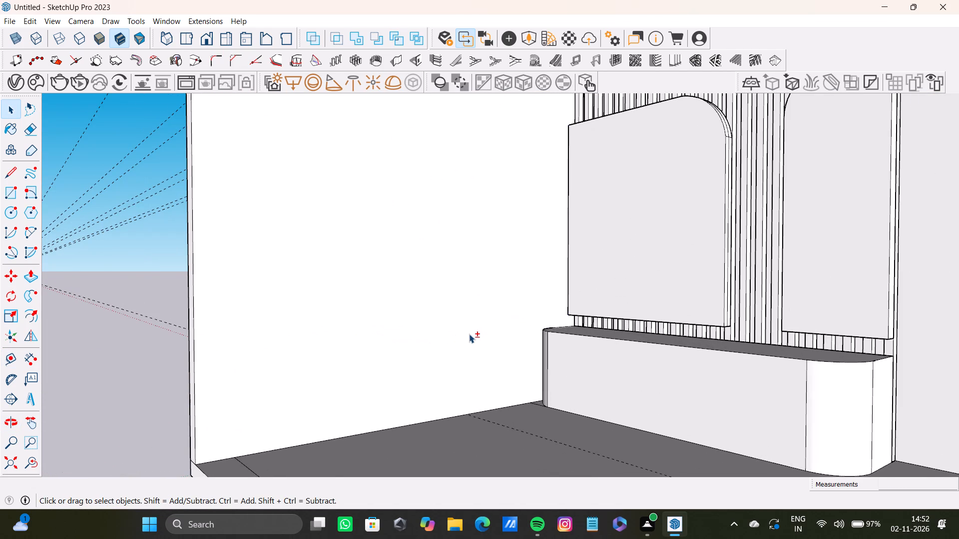
Select the narrow vertical strip at the blank end of the back wall.
scroll(472, 328, "down", 11, "shift")
middle_click_drag(479, 311, 383, 275)
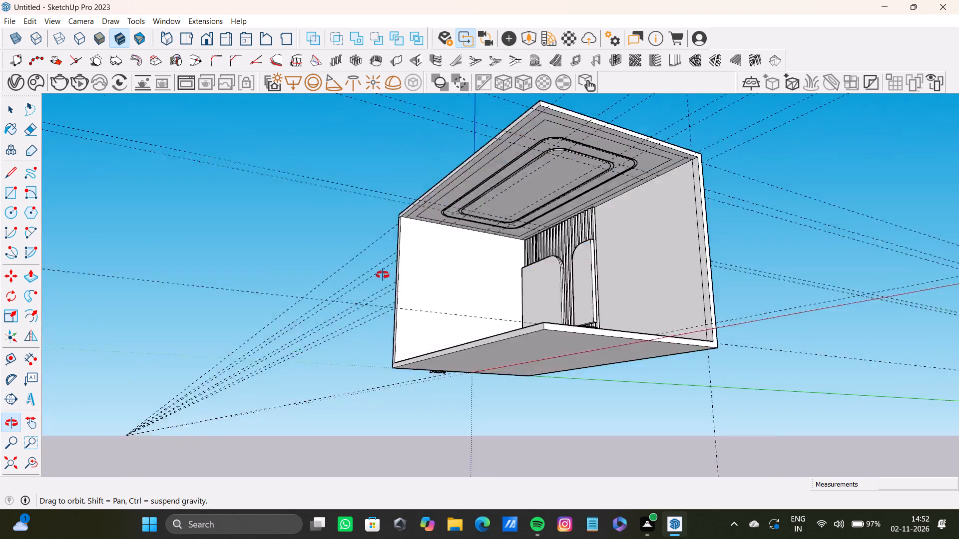
middle_click_drag(383, 275, 386, 322)
scroll(440, 259, "down", 9)
middle_click_drag(438, 275, 582, 301)
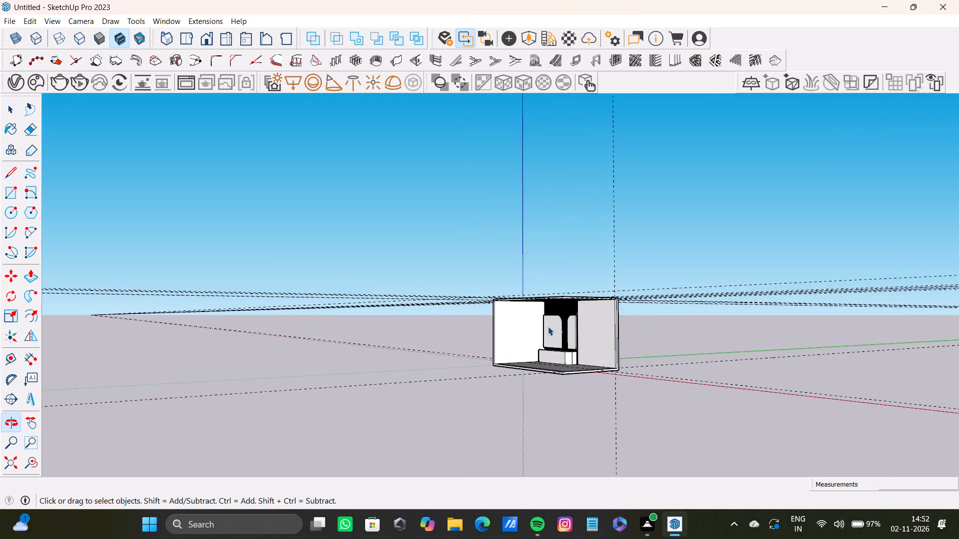
scroll(541, 331, "up", 16)
middle_click_drag(508, 297, 448, 288, "shift")
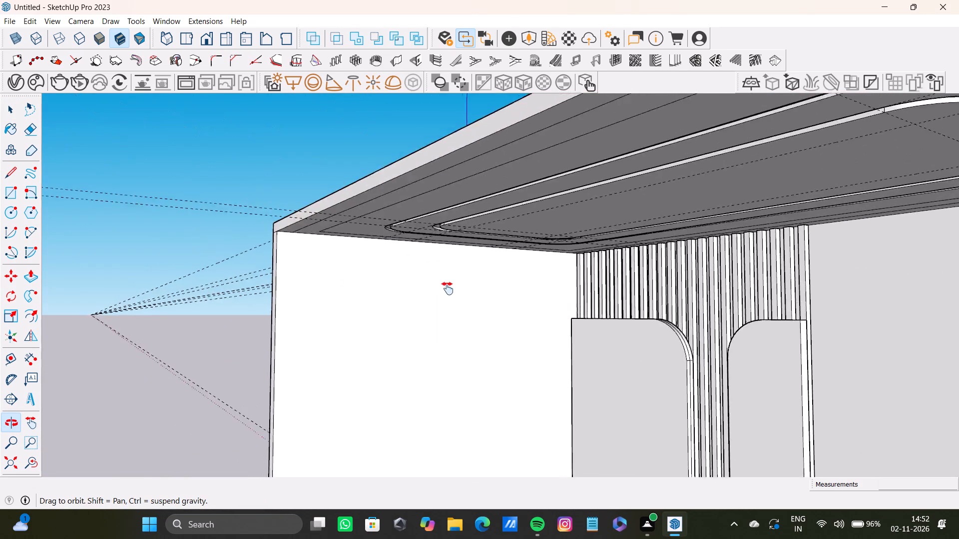
middle_click_drag(448, 288, 409, 206, "shift")
scroll(390, 218, "up", 1, "shift")
scroll(368, 235, "down", 12)
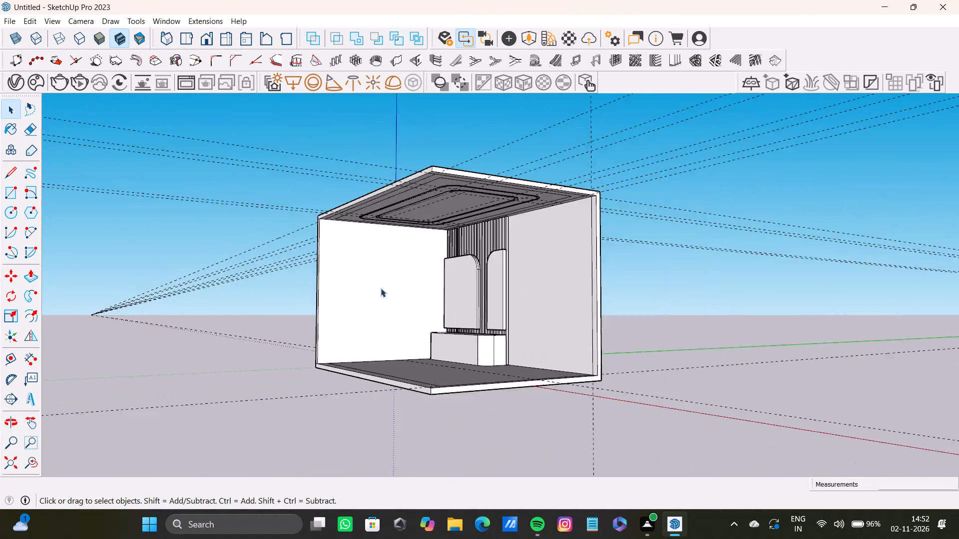
middle_click_drag(381, 288, 582, 349)
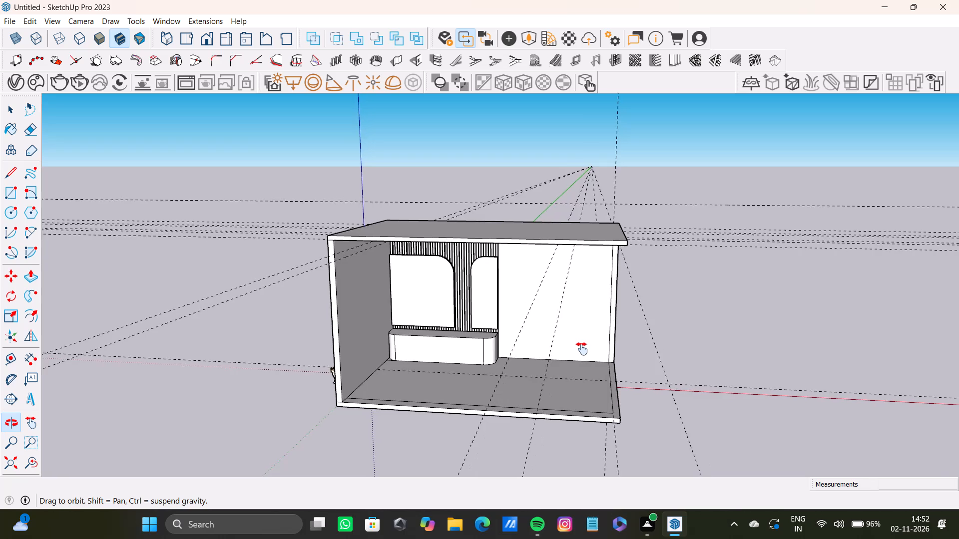
middle_click_drag(582, 349, 359, 305)
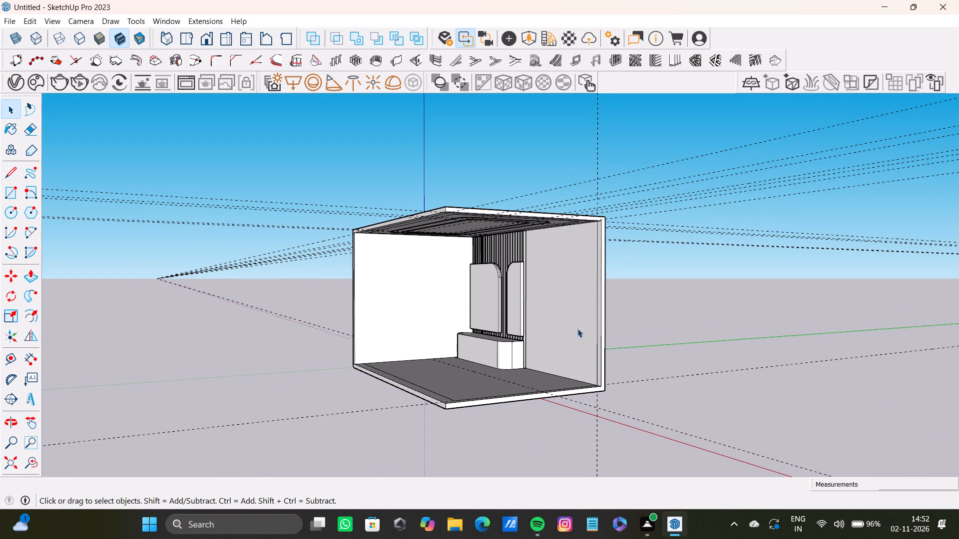
left_click(599, 360)
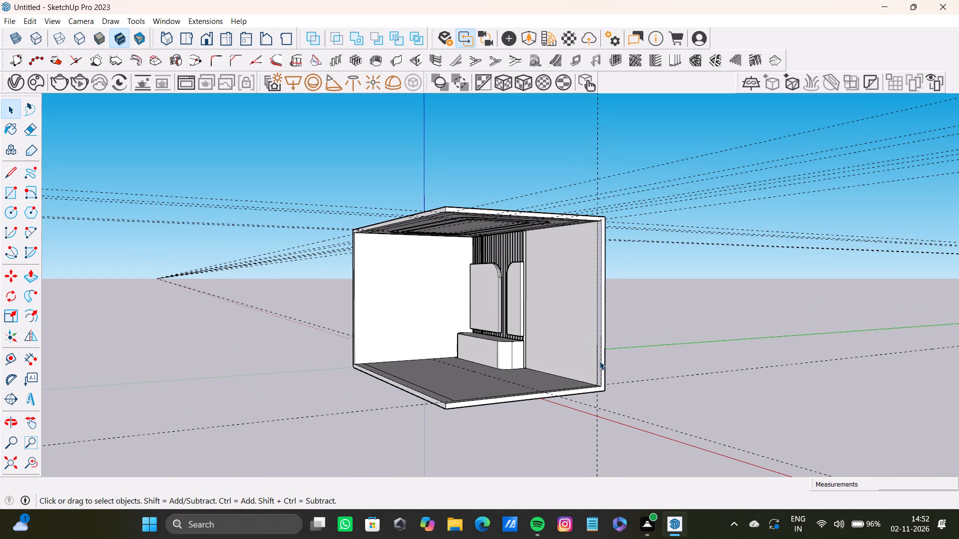
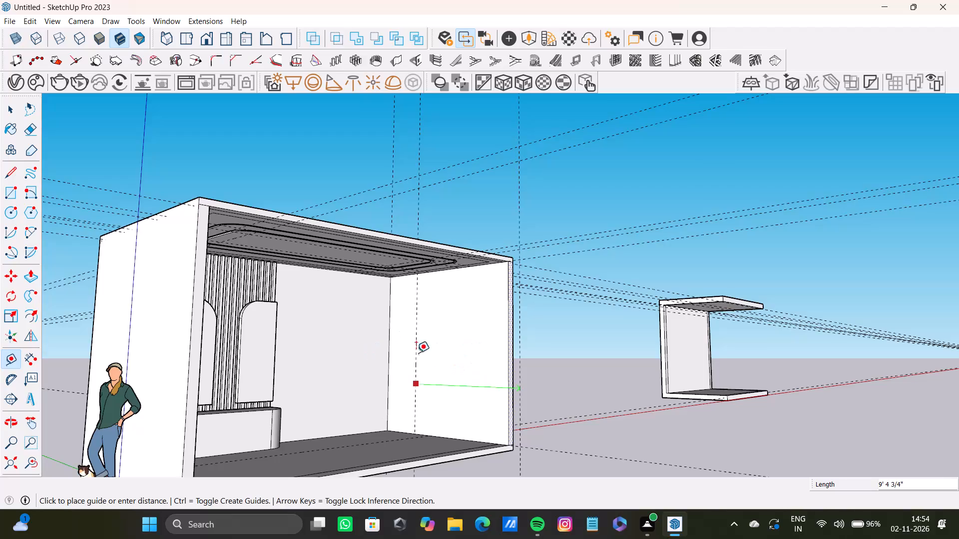
Offset a new vertical guide toward the front edge from the existing guide on the blank-end side wall's inner face.
scroll(442, 359, "down", 5)
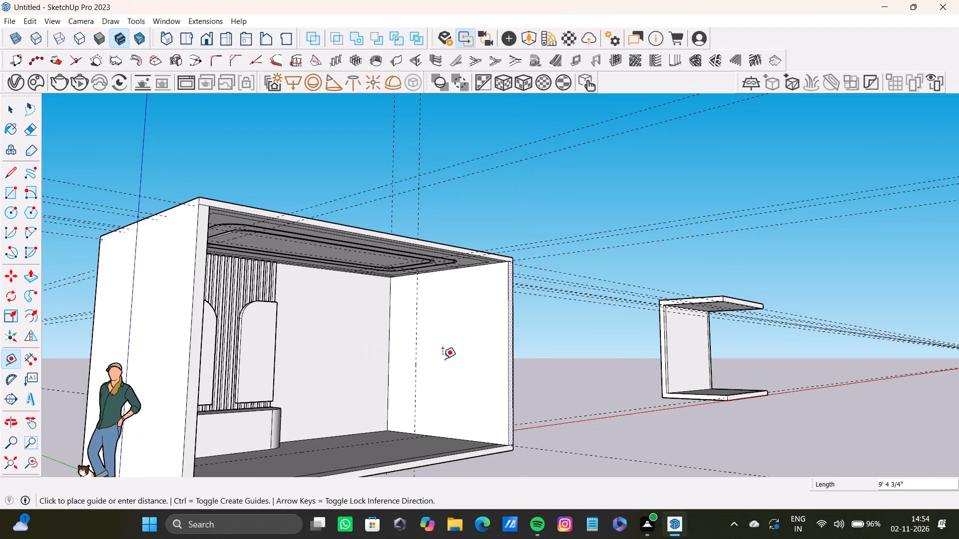
scroll(443, 359, "down", 5)
scroll(436, 355, "up", 12)
scroll(441, 351, "down", 8)
middle_click_drag(441, 351, 438, 334)
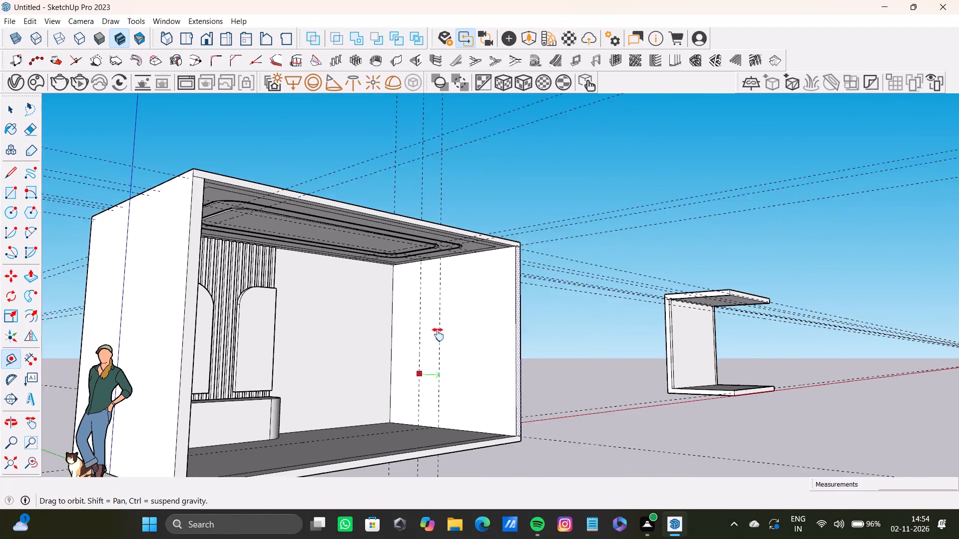
middle_click_drag(438, 334, 453, 347)
scroll(453, 347, "up", 7)
scroll(454, 349, "down", 4)
middle_click_drag(459, 355, 452, 339, "shift")
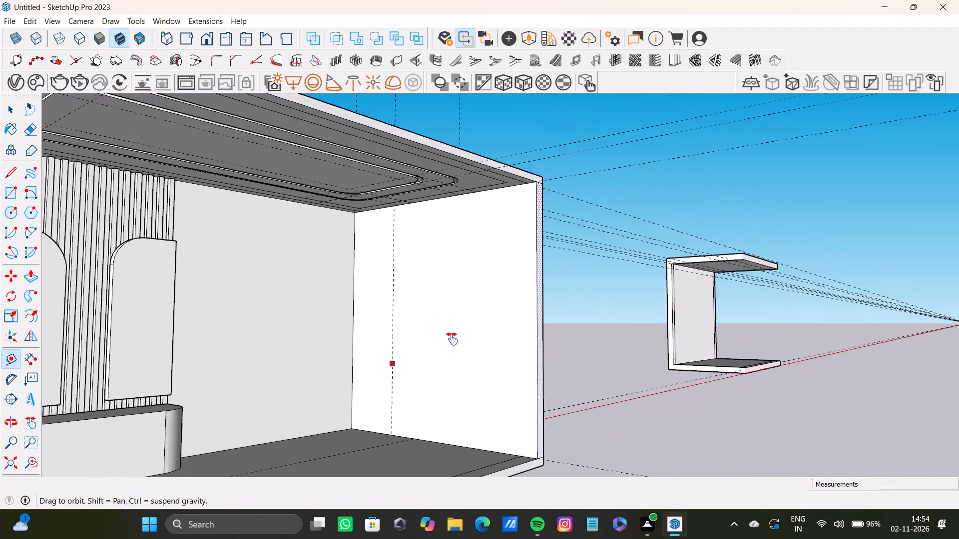
middle_click_drag(452, 339, 481, 327, "shift")
middle_click(481, 327)
middle_click(481, 327)
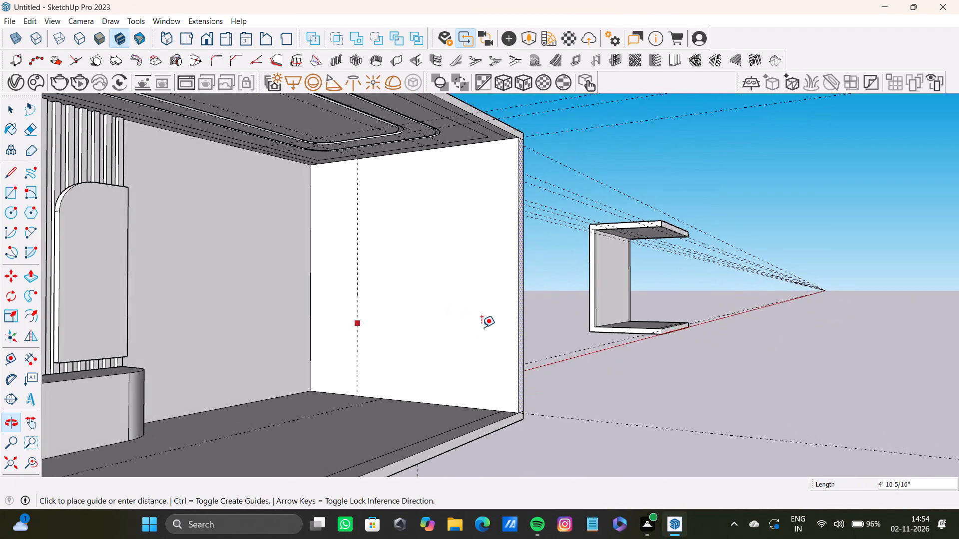
middle_click_drag(481, 327, 479, 332)
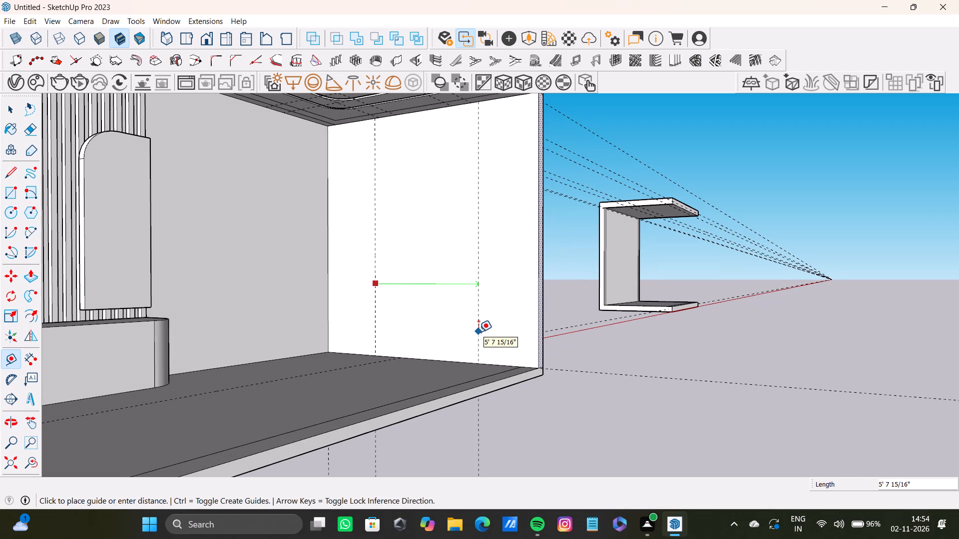
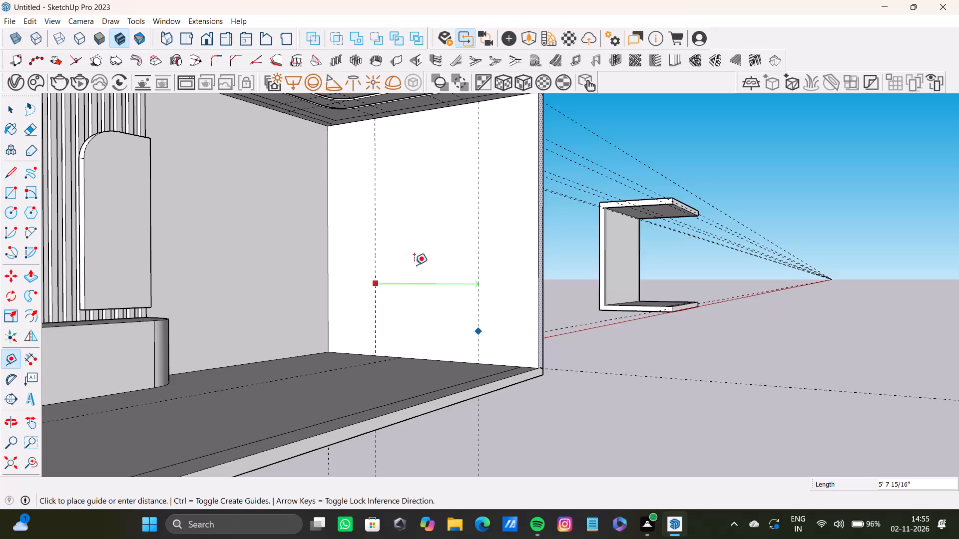
Place the new vertical guide about 4' 8 13/16" from the existing guide on the blank-end side wall's inner face.
scroll(496, 292, "down", 1)
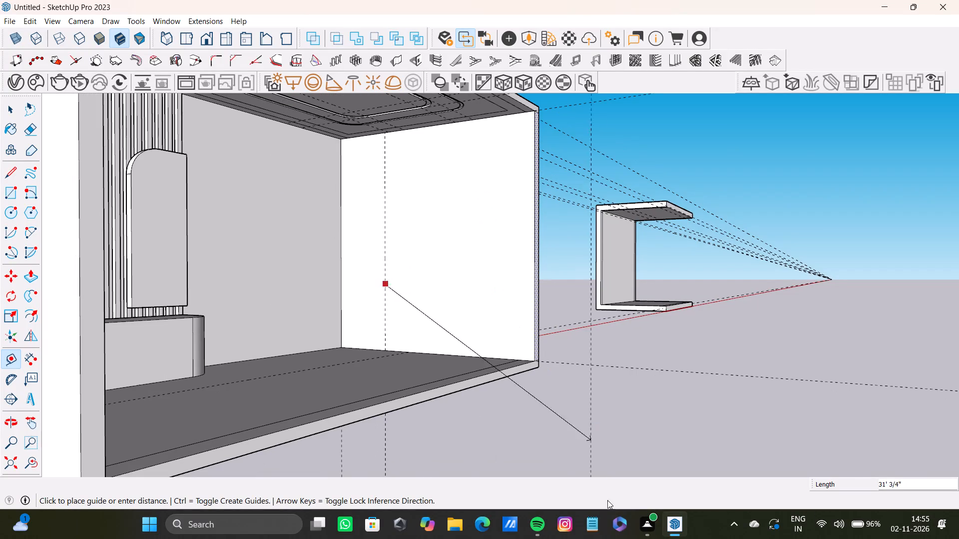
scroll(482, 185, "down", 6)
middle_click_drag(456, 182, 393, 210)
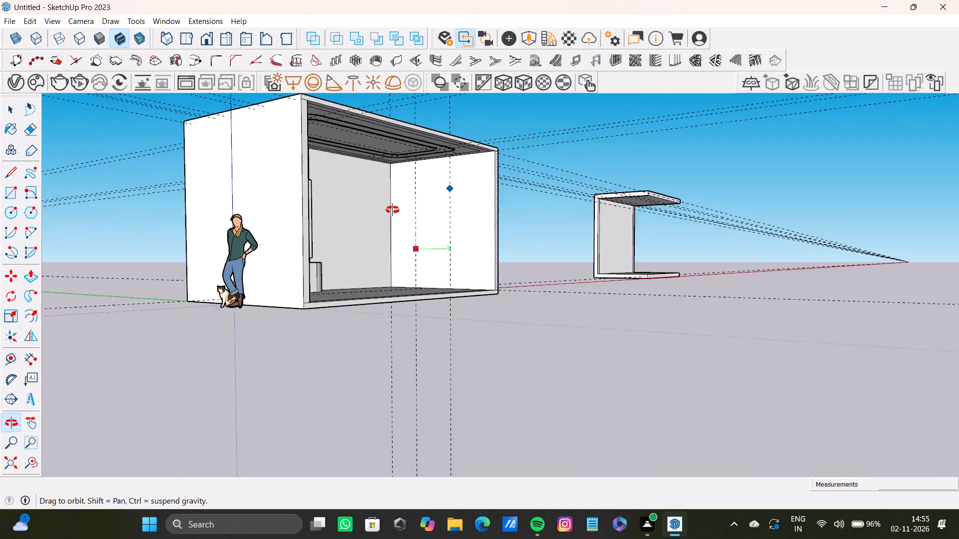
middle_click_drag(393, 210, 376, 214)
scroll(416, 218, "up", 7)
scroll(491, 230, "down", 7)
middle_click_drag(480, 224, 492, 239, "shift")
scroll(411, 232, "up", 8)
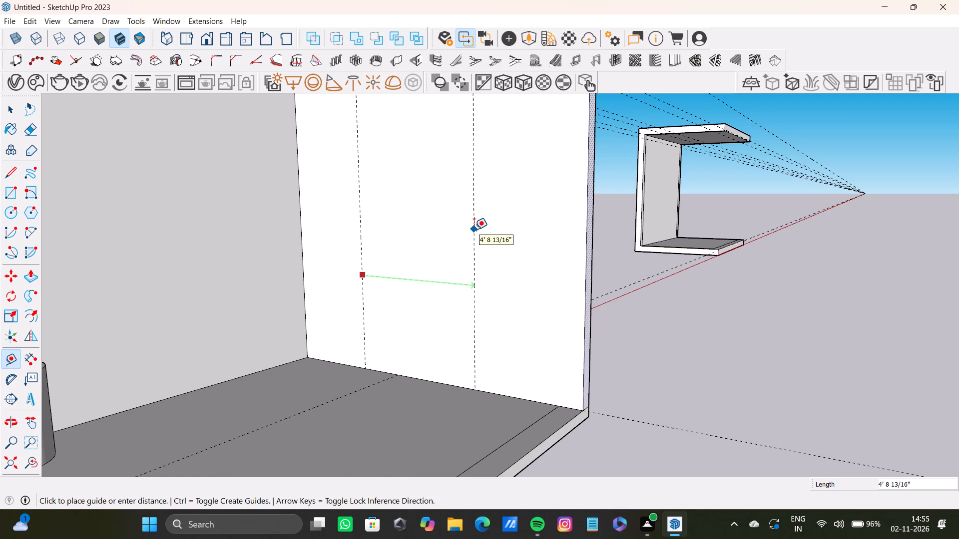
scroll(457, 113, "down", 7)
Offset a horizontal guide down from the ceiling edge on the blank-end side wall's inner face.
middle_click_drag(440, 148, 402, 159, "shift")
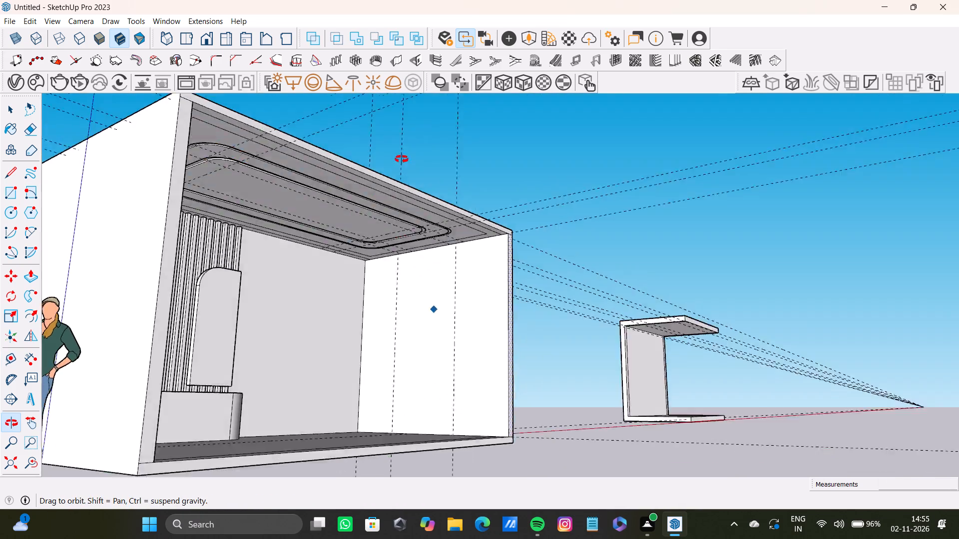
middle_click_drag(402, 159, 402, 157, "shift")
scroll(441, 327, "up", 11)
left_click(454, 223)
scroll(454, 257, "down", 7)
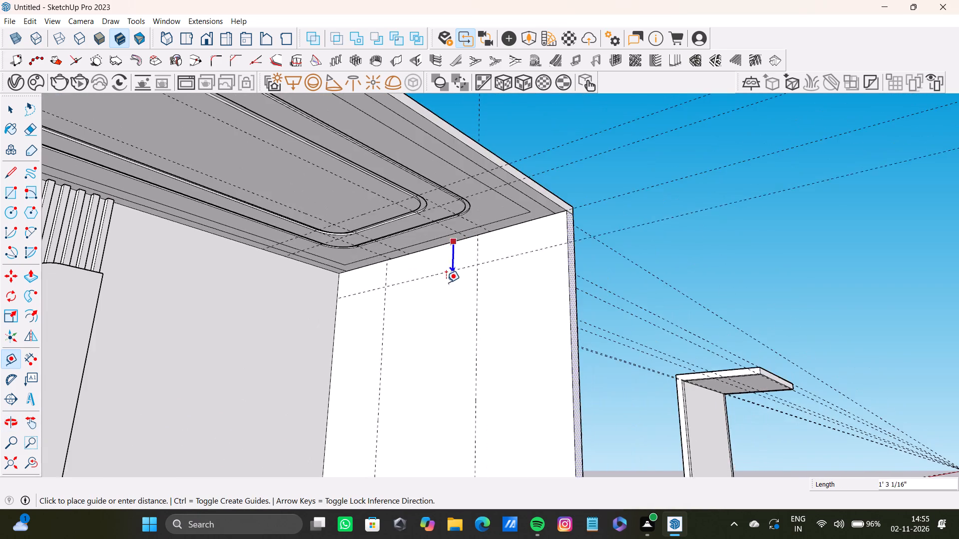
scroll(446, 282, "down", 4)
middle_click_drag(454, 318, 448, 349, "shift")
scroll(418, 212, "up", 3)
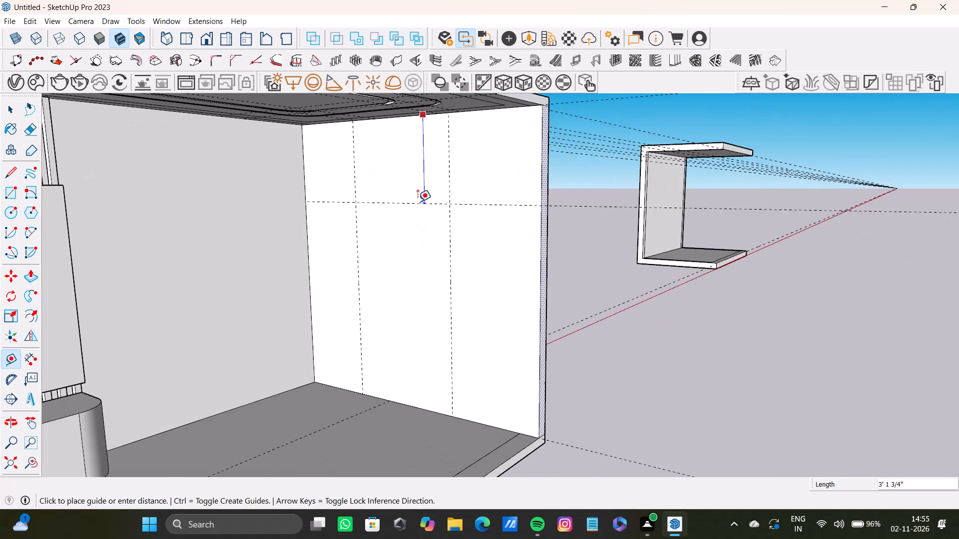
left_click(413, 155)
key("space")
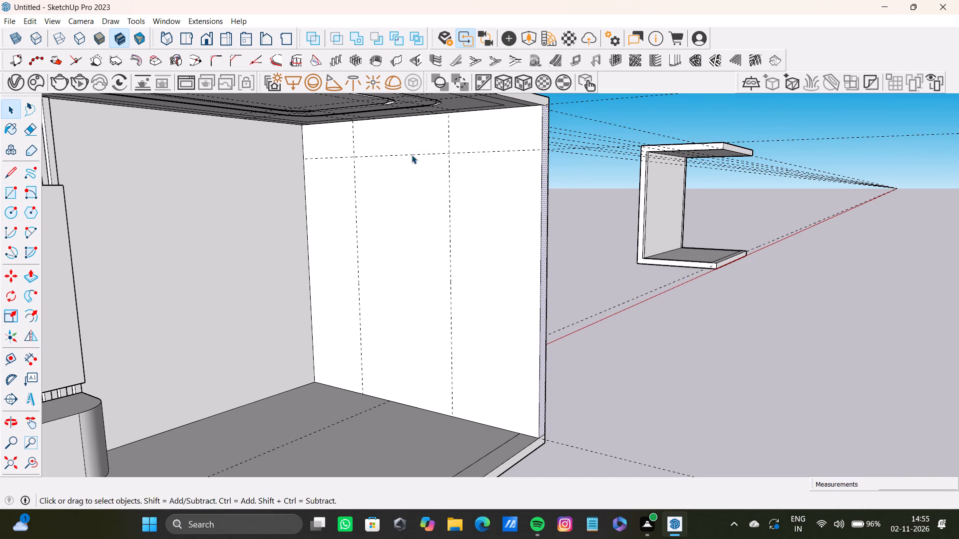
Draw a door rectangle on the side wall between the two vertical guides, from the horizontal guide down to the floor.
type("r")
left_click(355, 157)
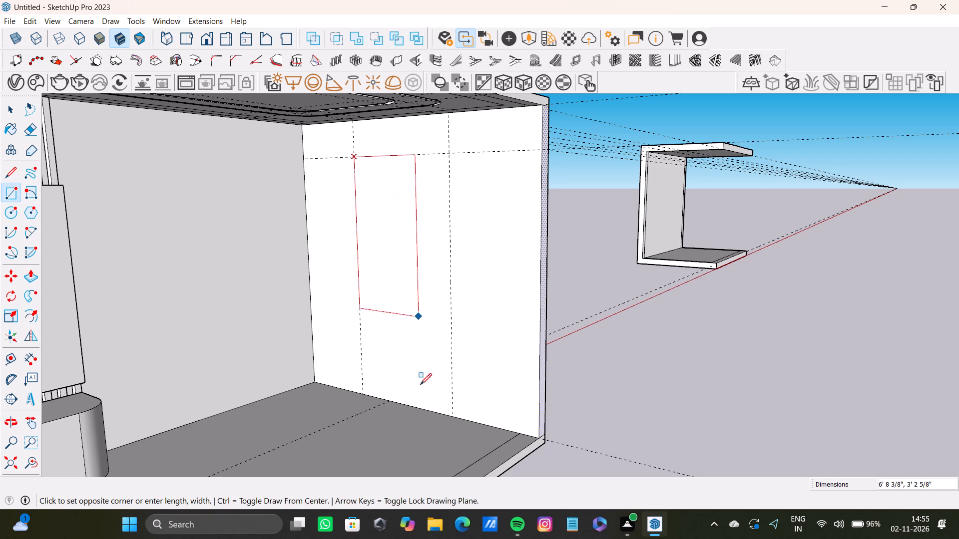
left_click(454, 414)
key("space")
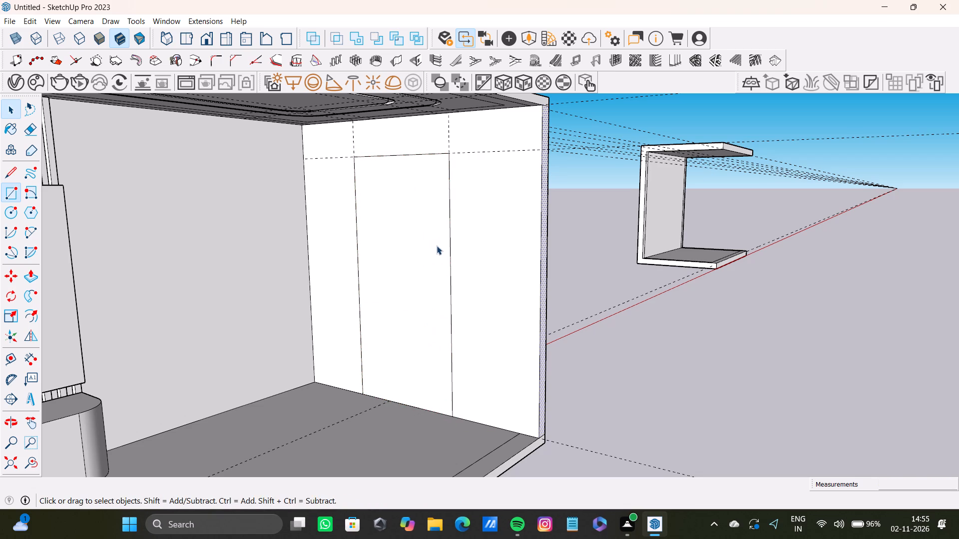
Push the door rectangle through the side wall's full thickness to cut a doorway opening.
left_click(436, 244)
middle_click_drag(442, 252, 398, 258)
key("p")
left_click_drag(415, 254, 542, 262)
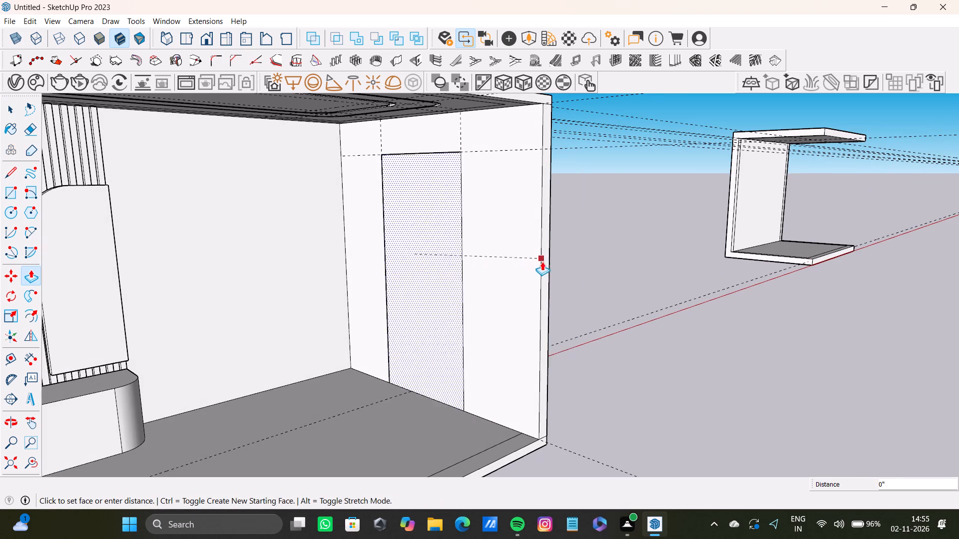
left_click_drag(542, 262, 545, 288)
Offset a vertical guide 1' from the slatted panel's edge onto the blank section of the back wall.
scroll(533, 299, "down", 8)
middle_click_drag(468, 288, 439, 181)
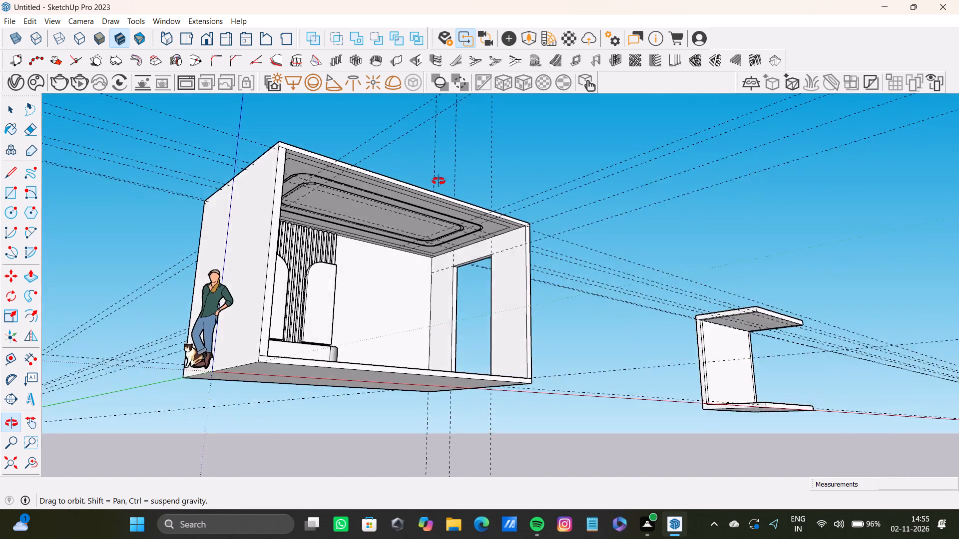
middle_click_drag(439, 181, 411, 179)
scroll(415, 309, "up", 5)
scroll(423, 292, "down", 8)
middle_click_drag(423, 292, 297, 335)
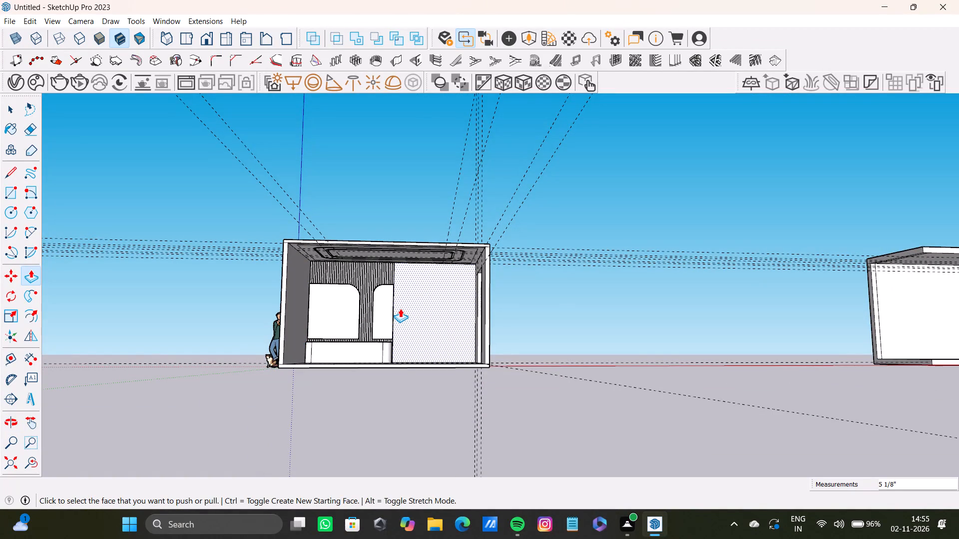
scroll(431, 288, "up", 15)
scroll(414, 295, "down", 5)
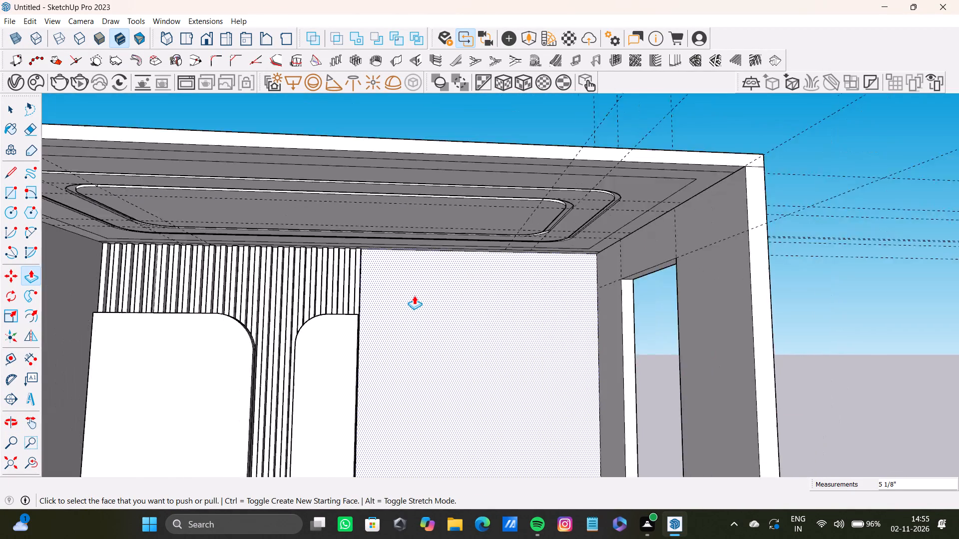
scroll(414, 295, "down", 3)
key("t")
scroll(425, 279, "up", 11)
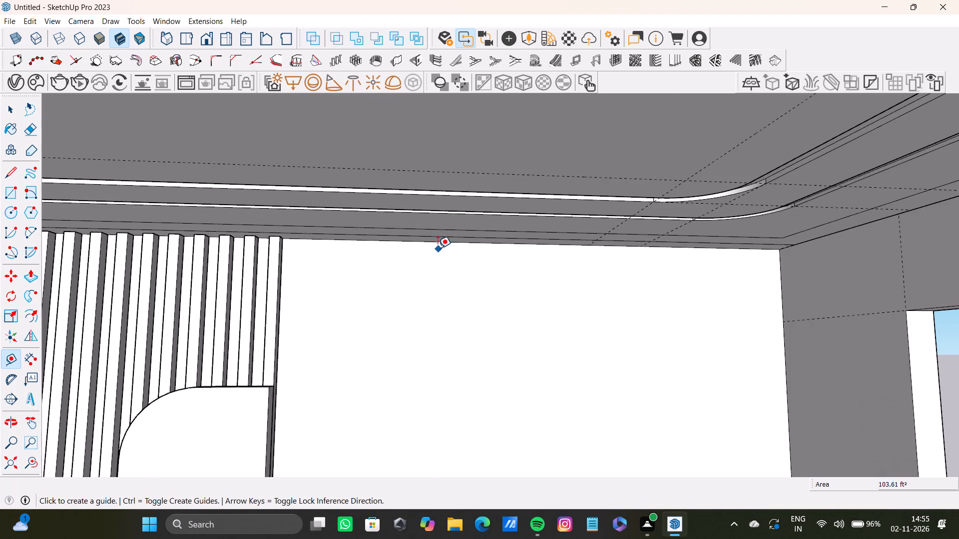
scroll(360, 267, "down", 4)
scroll(316, 289, "up", 8)
left_click(284, 324)
scroll(382, 321, "down", 2)
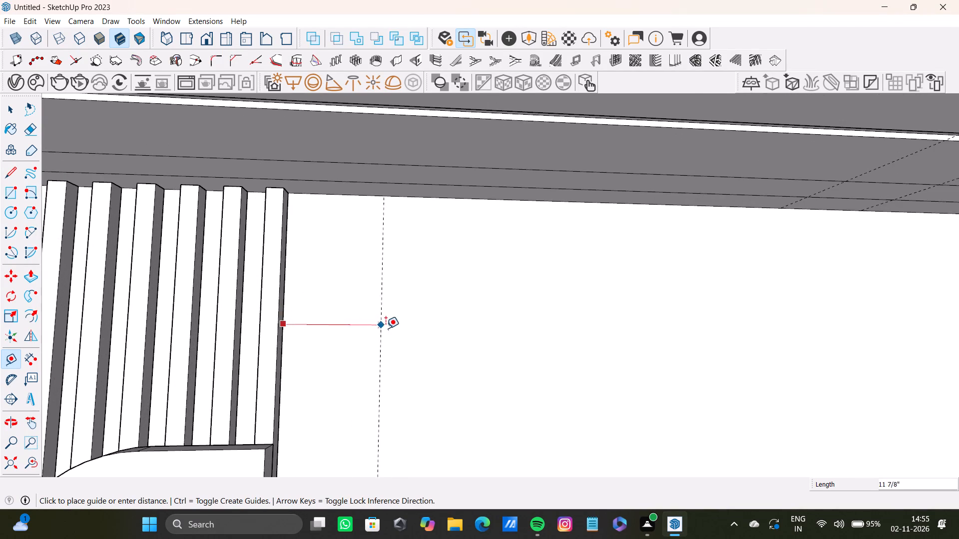
scroll(386, 328, "down", 10)
middle_click_drag(405, 331, 376, 189)
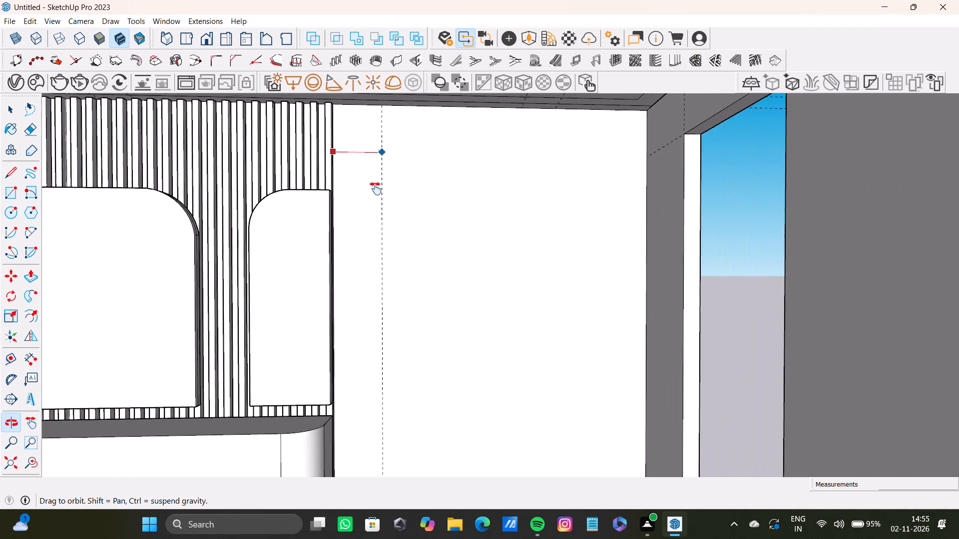
middle_click_drag(376, 189, 344, 202)
middle_click_drag(344, 202, 375, 201)
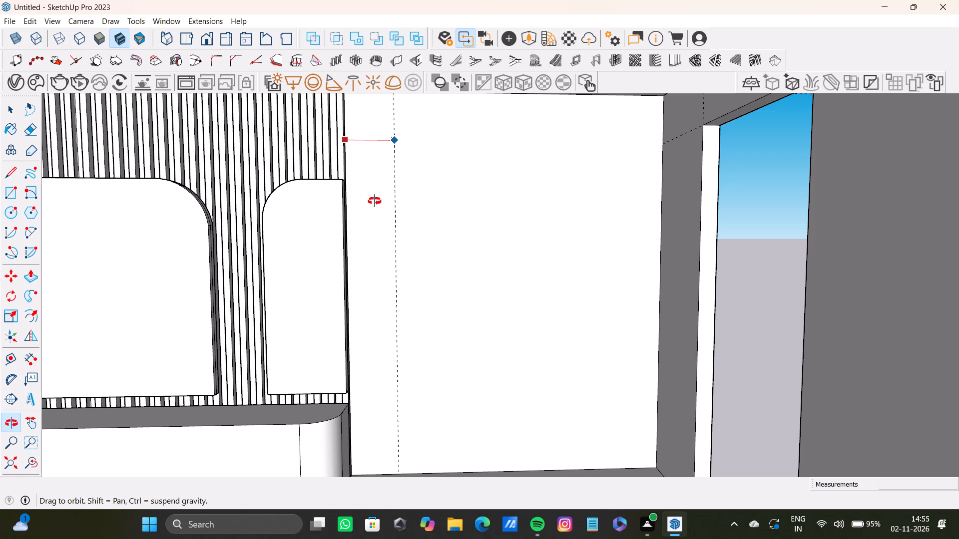
middle_click_drag(375, 201, 381, 185)
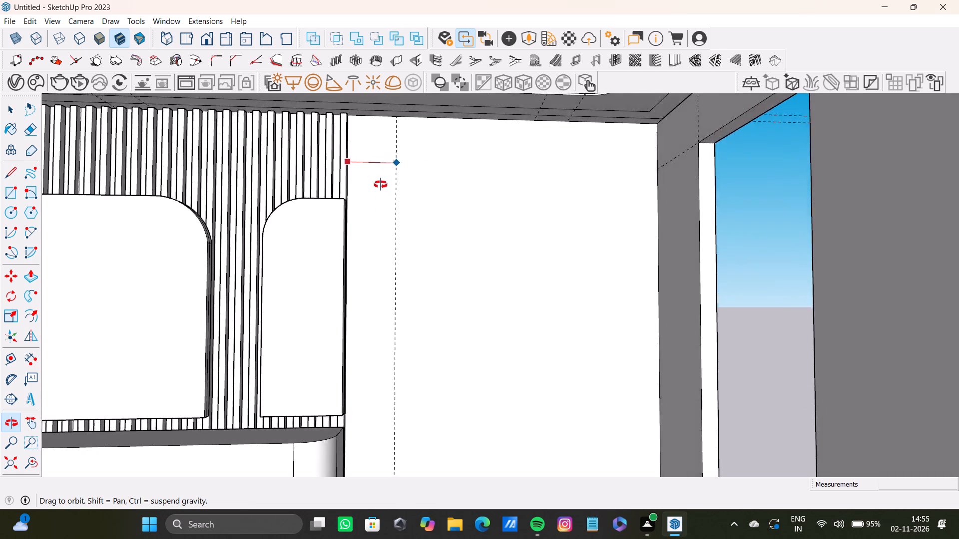
middle_click_drag(381, 185, 362, 149)
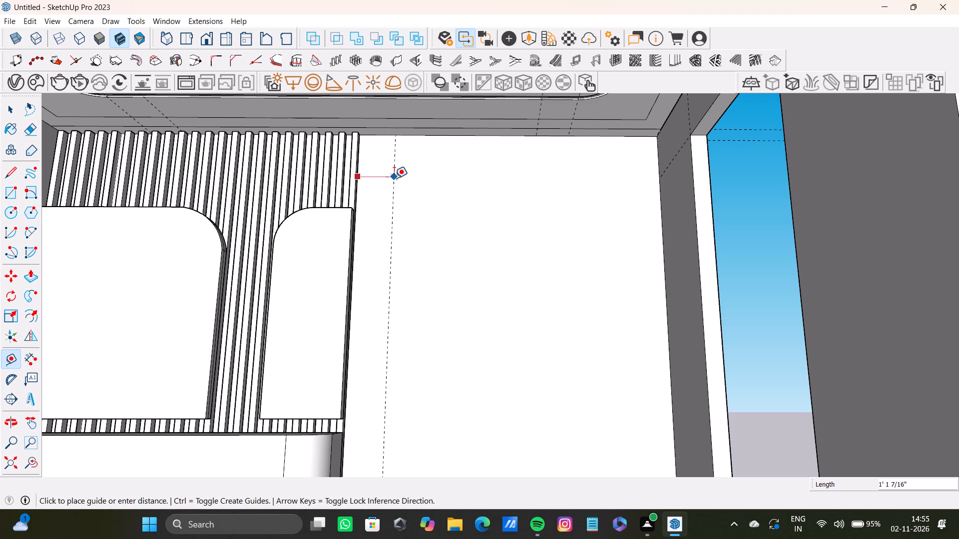
type("1'")
key("Return")
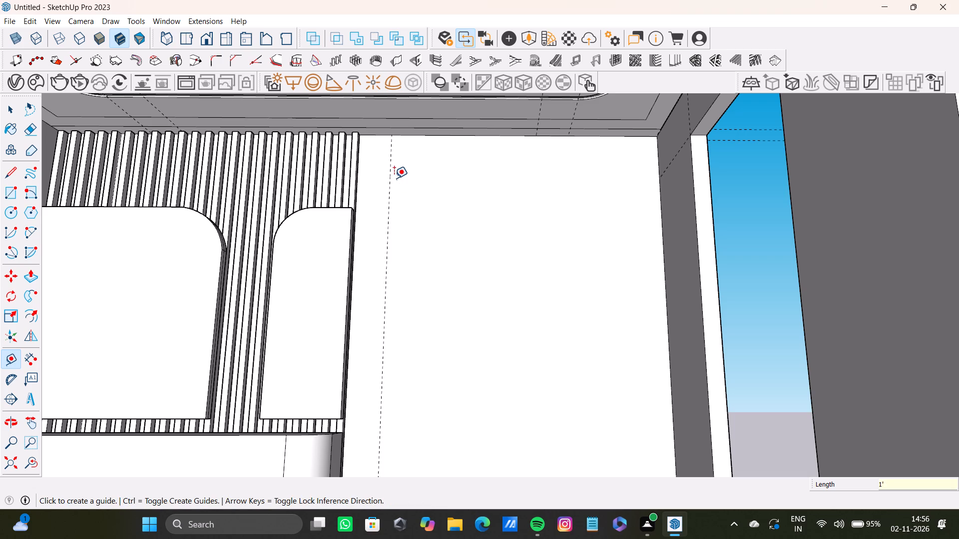
Offset a vertical guide 1' inward from the back wall's corner with the doorway side wall.
left_click(663, 293)
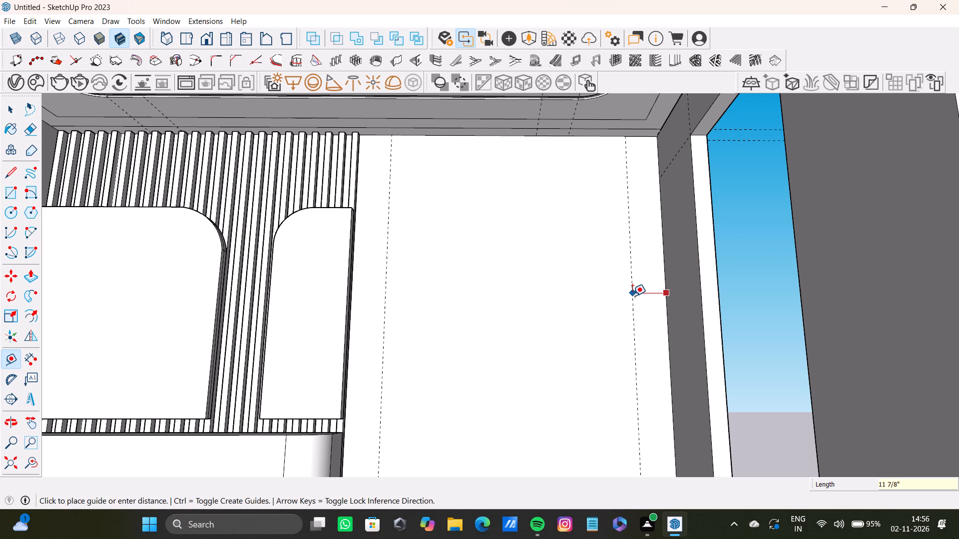
type("1'")
key("Return")
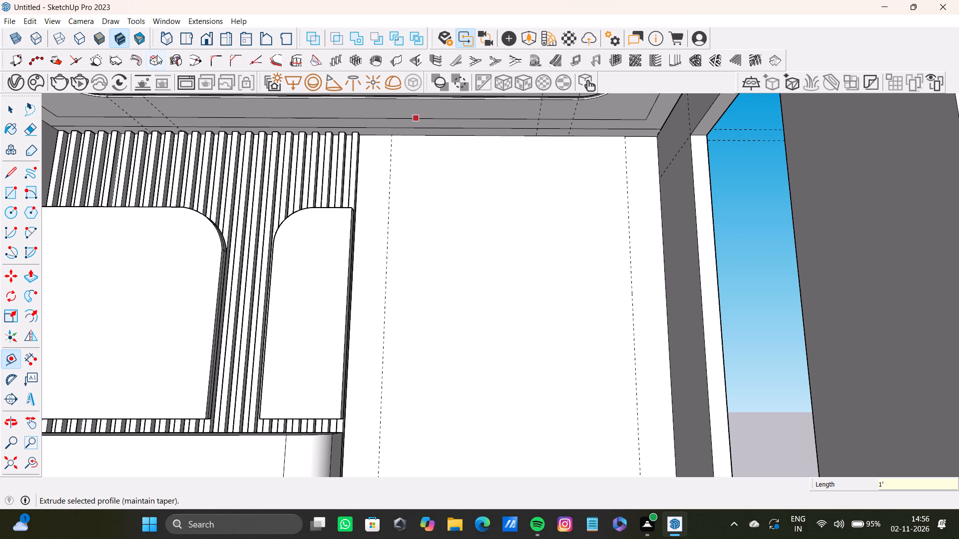
Offset a horizontal guide 8" down from the ceiling edge on the back wall's blank section.
scroll(543, 237, "down", 9)
middle_click_drag(475, 259, 515, 286, "shift")
scroll(454, 191, "up", 4)
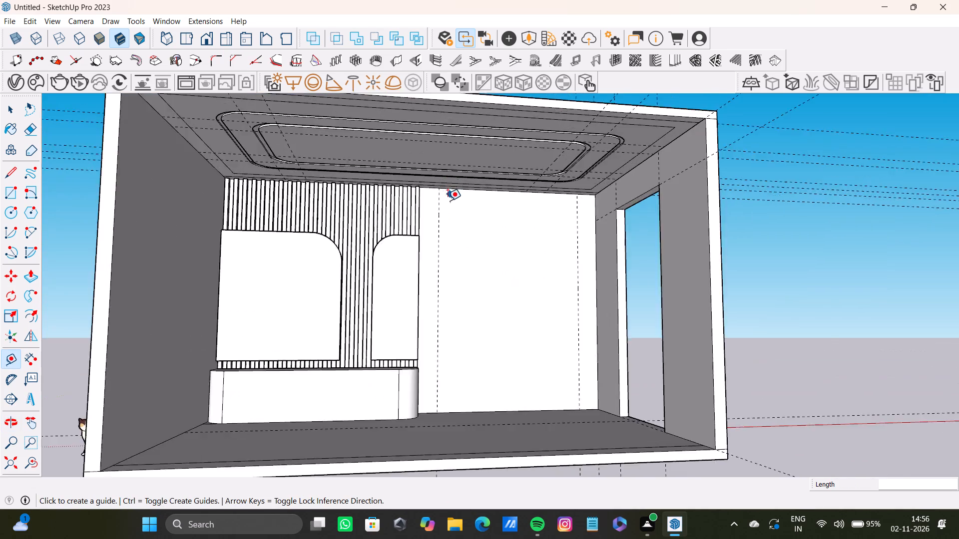
scroll(448, 201, "up", 6)
left_click(467, 177)
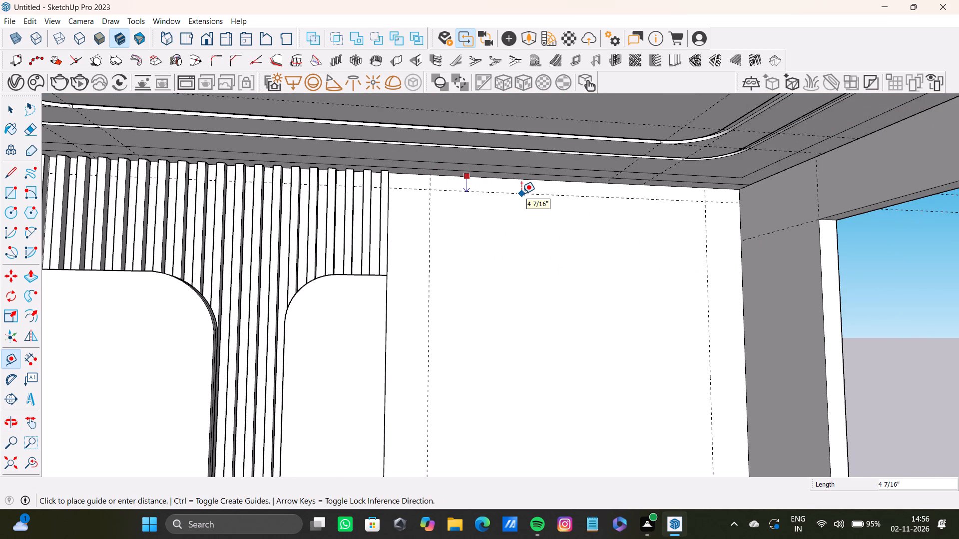
key("2")
key("BackSpace")
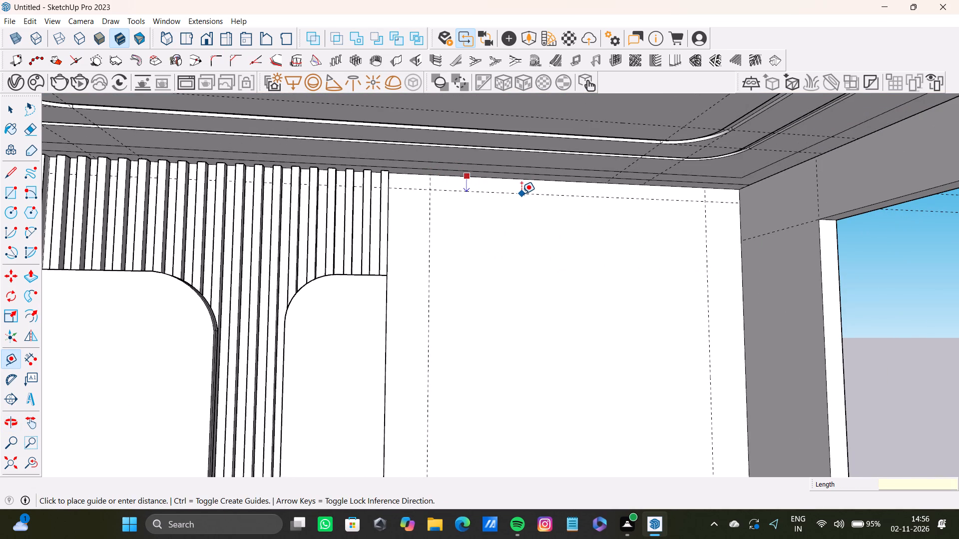
type("8\"")
key("Return")
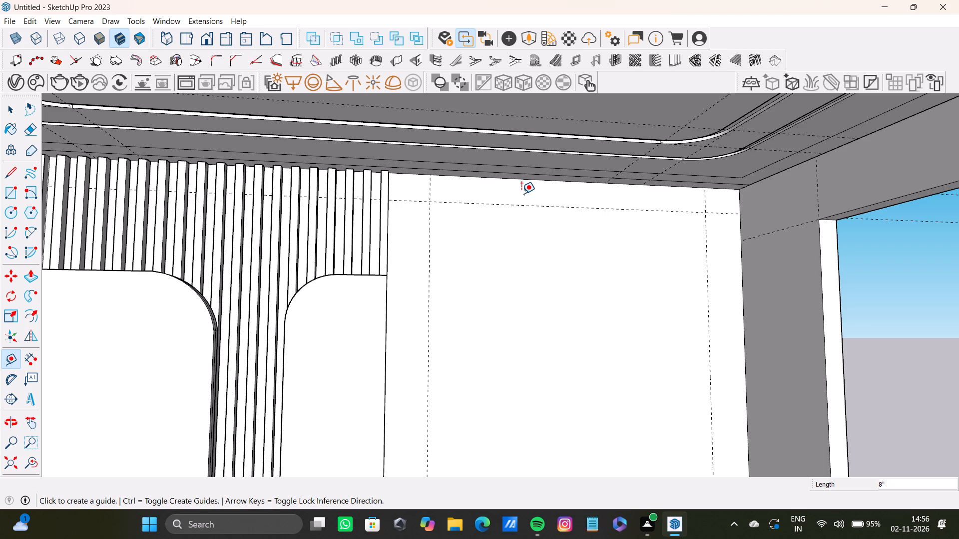
Offset a second horizontal guide about 2' 2 15/16" below the upper horizontal guide on the back wall's blank section.
left_click(461, 202)
scroll(477, 253, "down", 4)
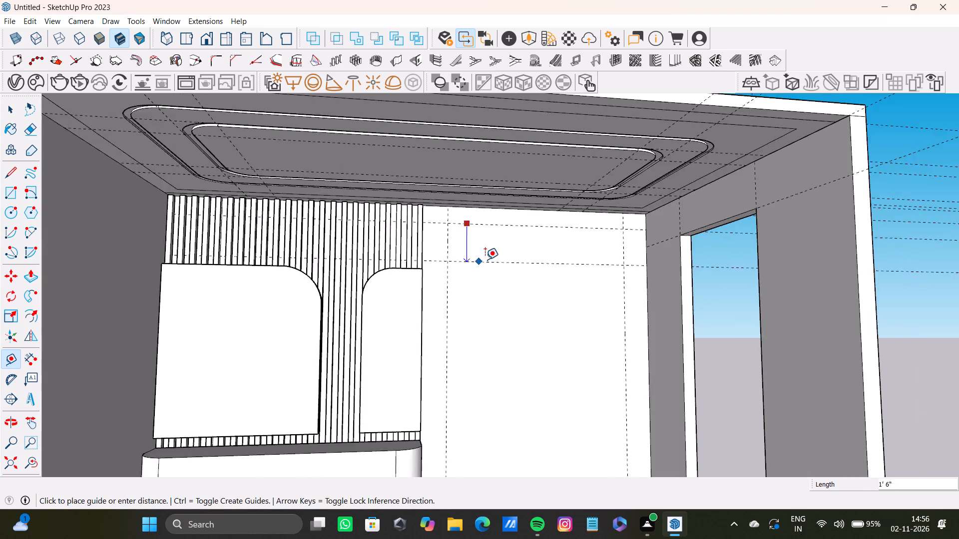
scroll(485, 260, "down", 12)
middle_click_drag(489, 283, 489, 239, "shift")
middle_click_drag(483, 240, 474, 246)
scroll(505, 228, "up", 4)
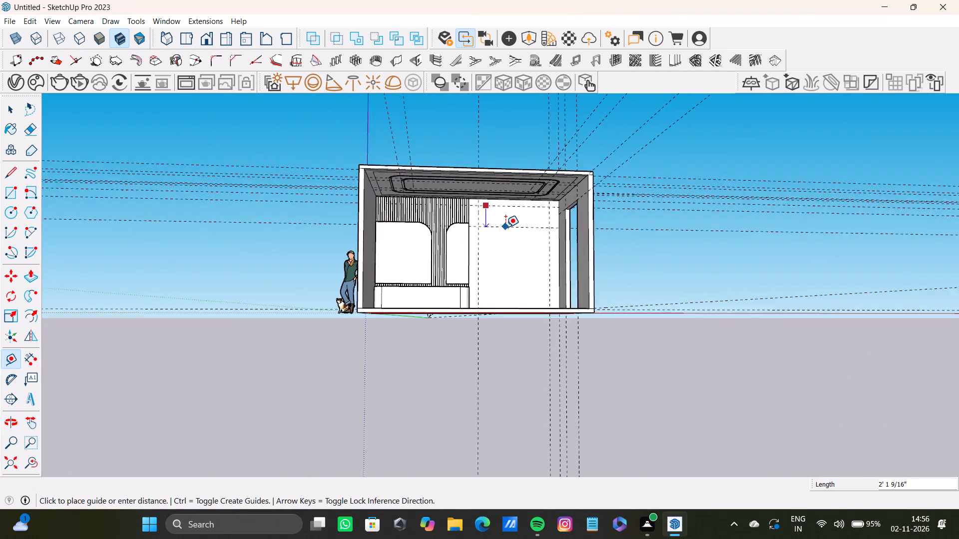
scroll(505, 227, "up", 9)
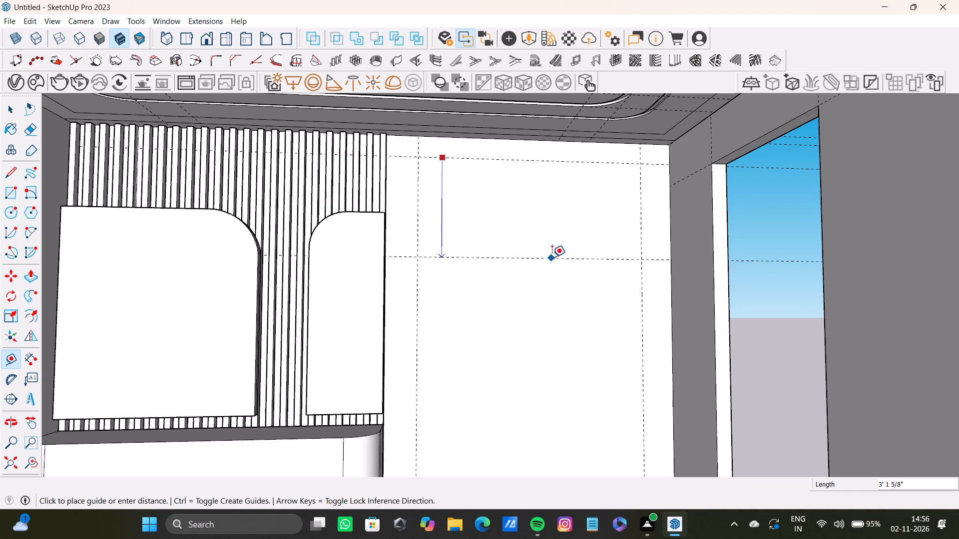
left_click(555, 230)
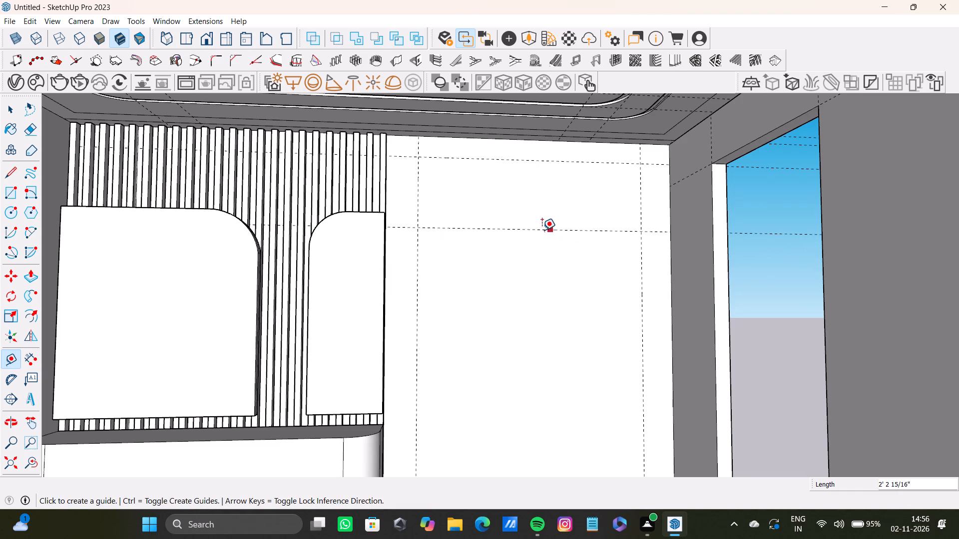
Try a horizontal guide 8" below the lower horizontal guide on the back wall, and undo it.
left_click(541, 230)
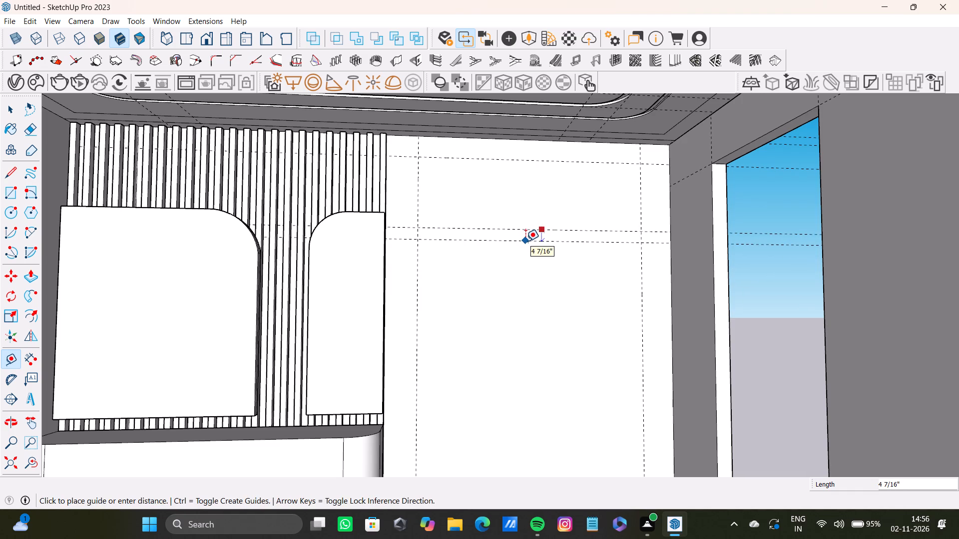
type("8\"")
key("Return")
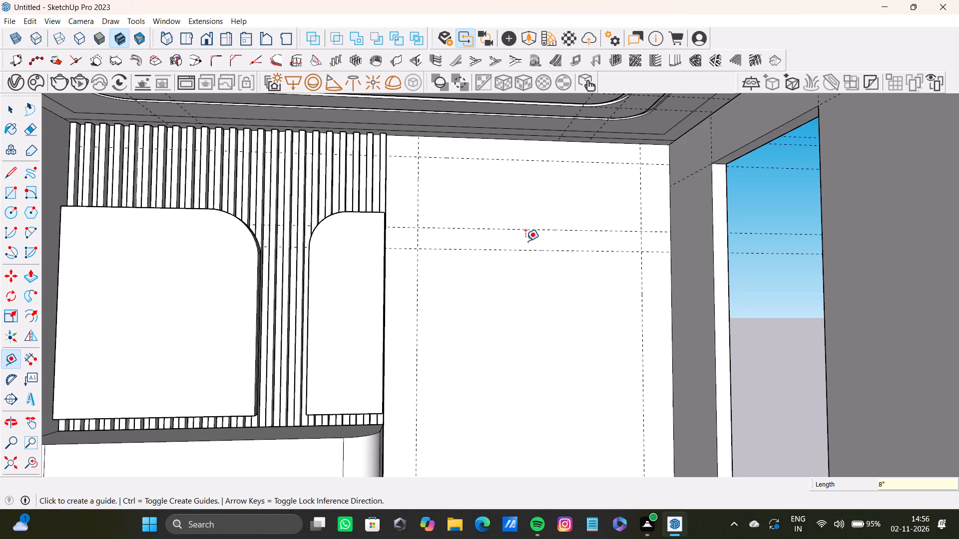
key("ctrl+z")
Offset a horizontal guide 2" below the lower horizontal guide on the back wall's blank section.
scroll(602, 155, "up", 2)
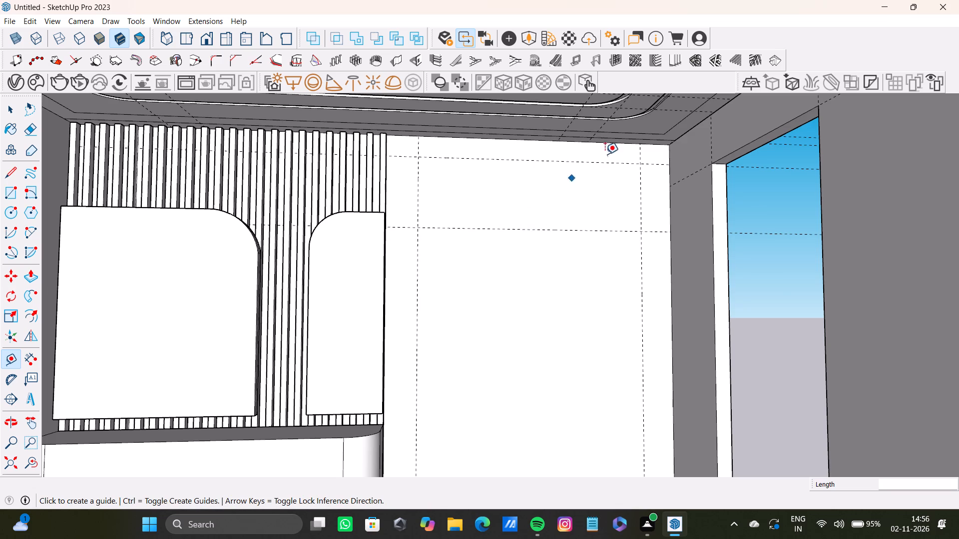
scroll(605, 154, "up", 4)
left_click_drag(506, 272, 506, 279)
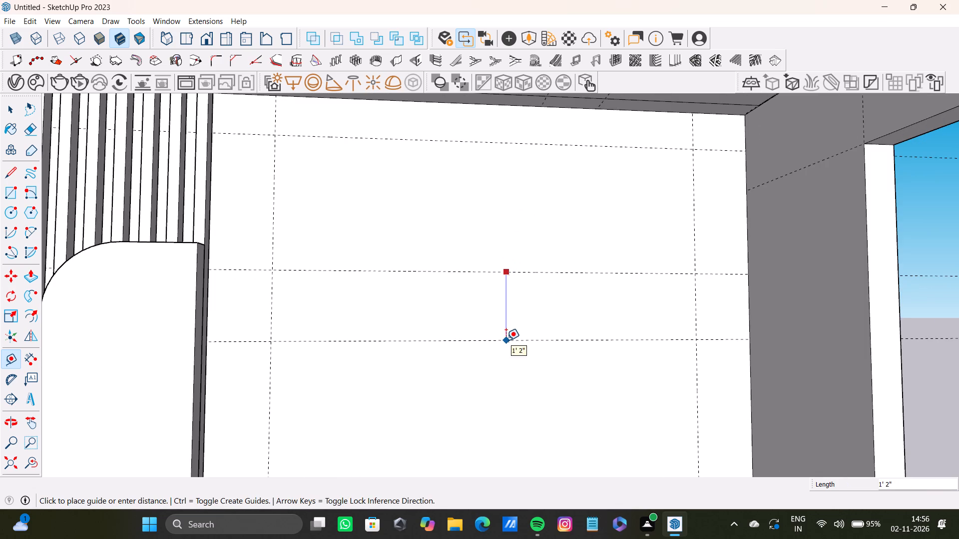
key("2")
key("shift+quotedbl")
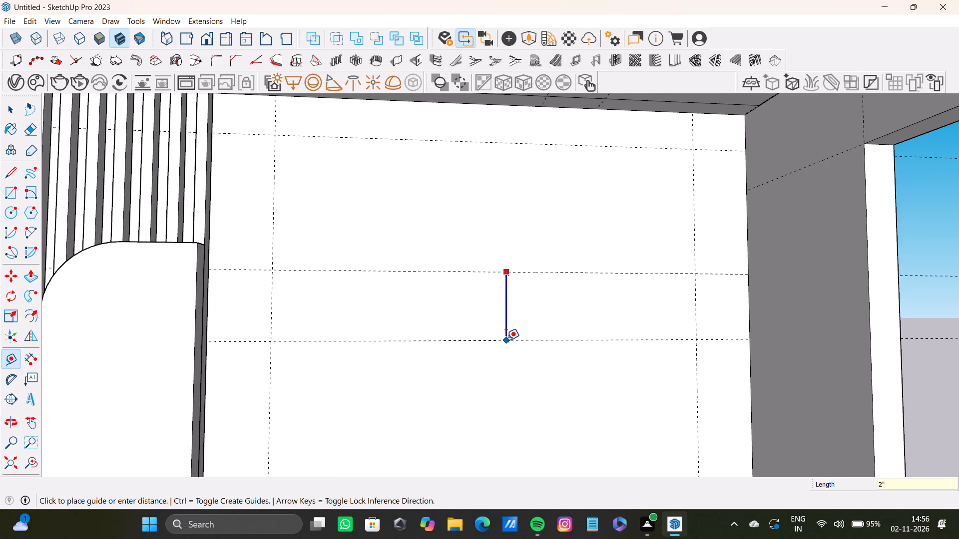
key("Return")
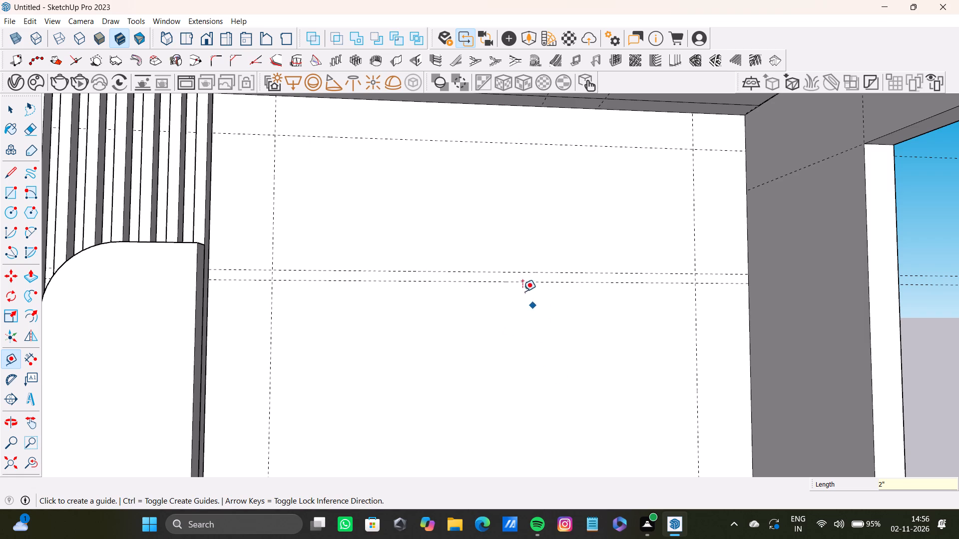
Offset another horizontal guide about 2' 6 5/8" below the lower guide of the 2" pair on the back wall.
left_click(516, 282)
scroll(491, 407, "down", 9)
middle_click_drag(492, 407, 495, 318)
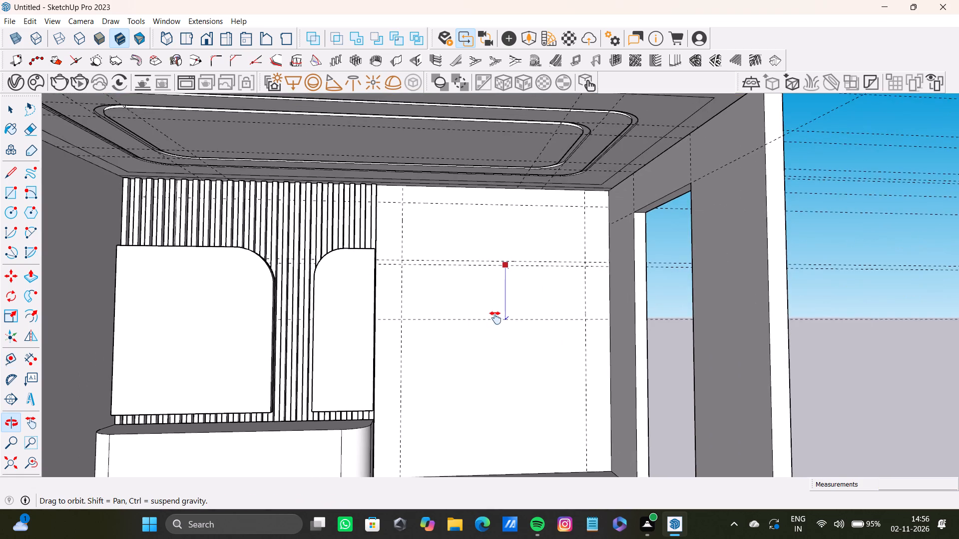
middle_click_drag(495, 318, 492, 314)
left_click(530, 330)
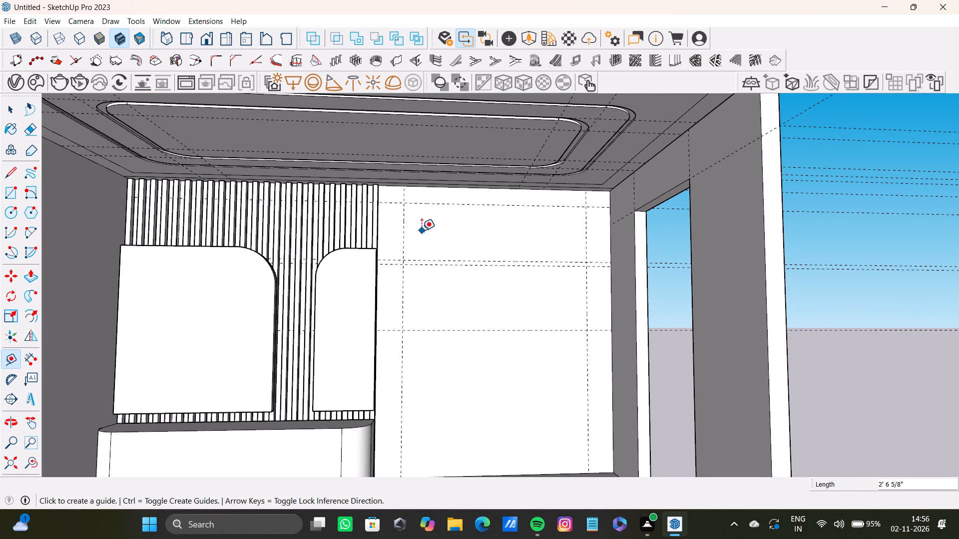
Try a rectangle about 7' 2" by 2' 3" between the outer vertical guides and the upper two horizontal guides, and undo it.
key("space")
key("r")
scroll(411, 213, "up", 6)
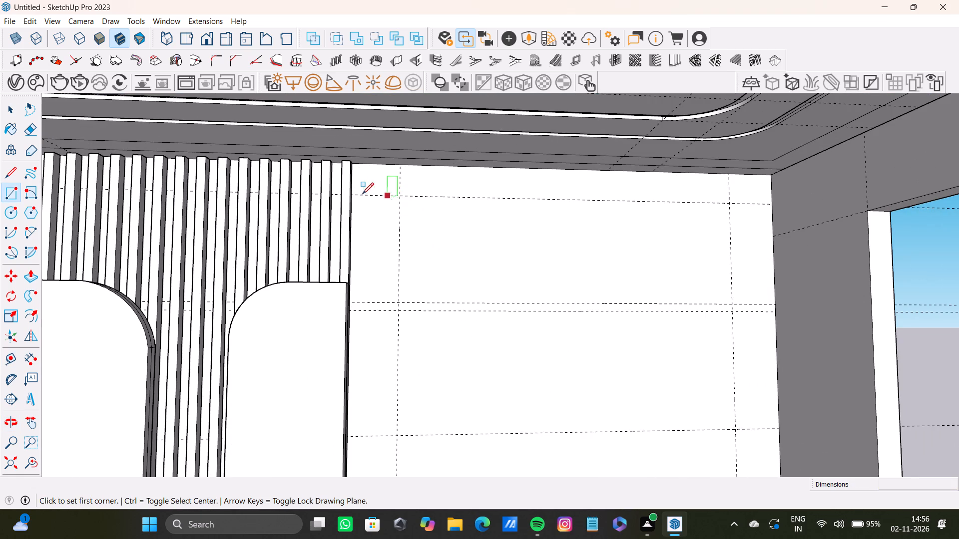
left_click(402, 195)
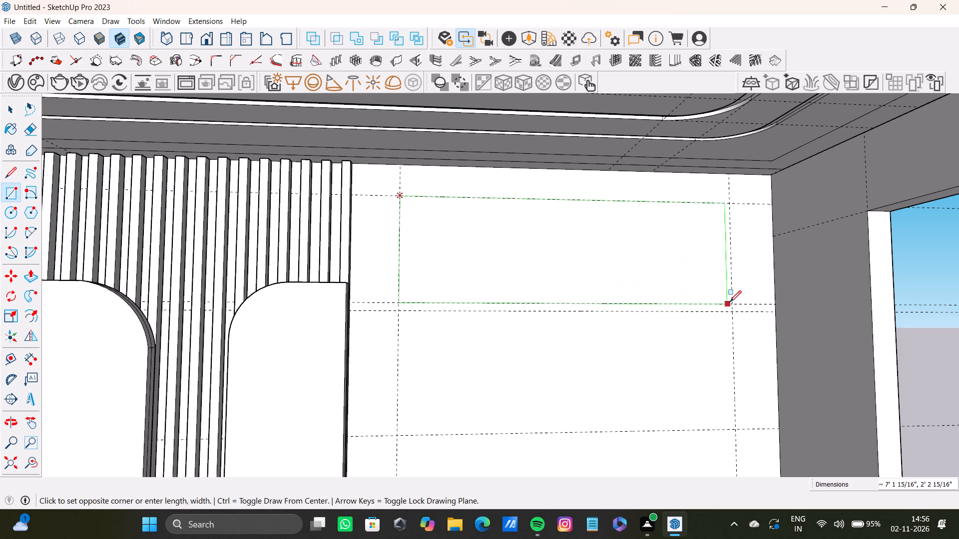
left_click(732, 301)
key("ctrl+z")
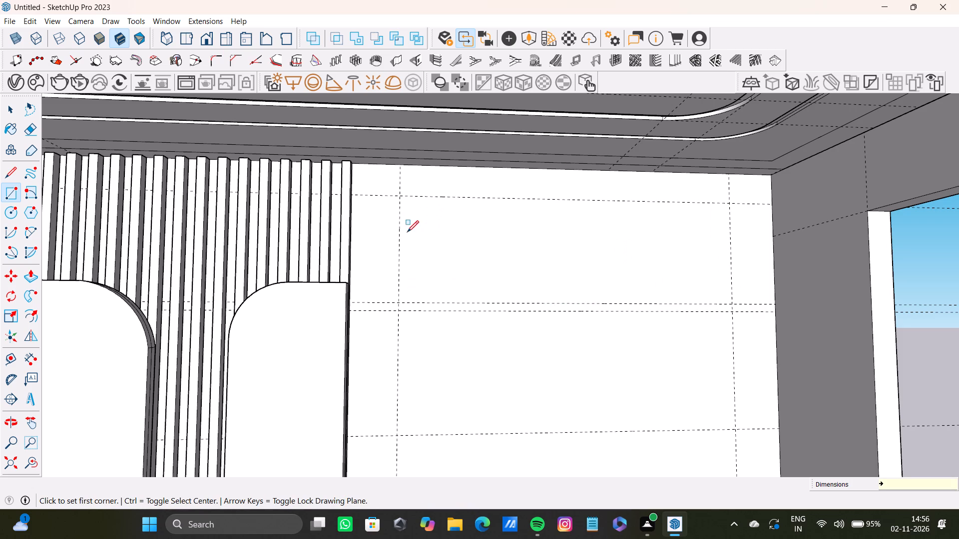
Offset a vertical guide 2' inward from the vertical guide beside the slatted panel.
key("t")
left_click(398, 266)
scroll(474, 265, "down", 8)
middle_click_drag(479, 257, 477, 253)
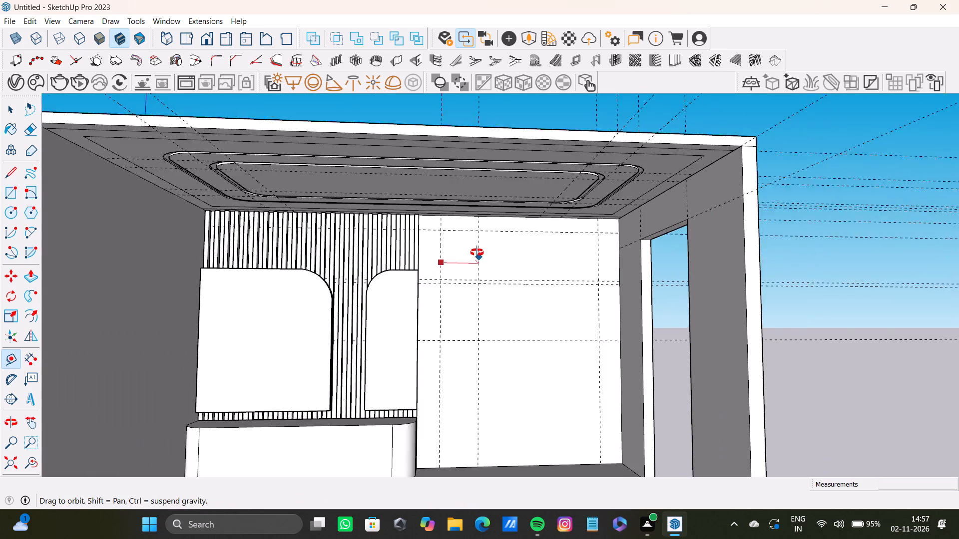
middle_click_drag(477, 253, 442, 246)
scroll(484, 256, "up", 6)
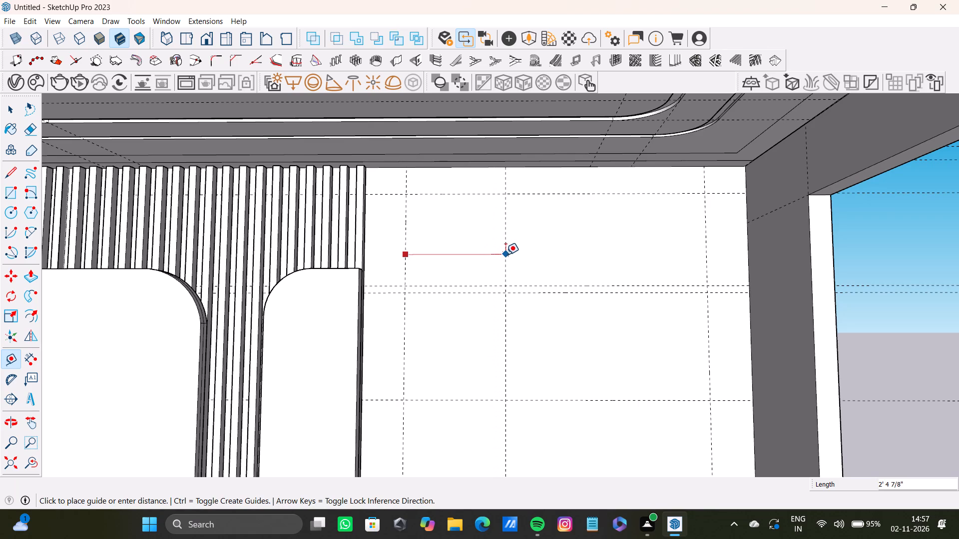
type("2'")
key("Return")
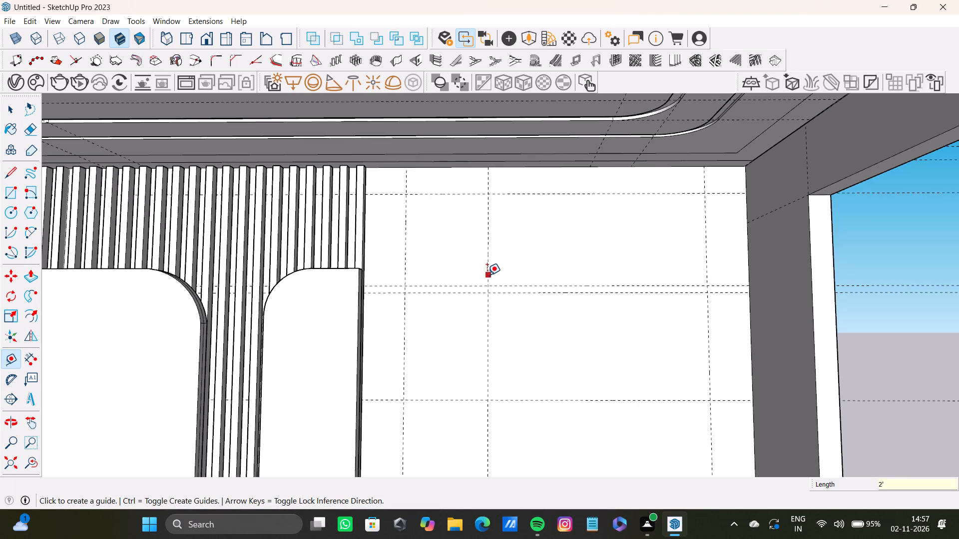
left_click_drag(487, 275, 492, 272)
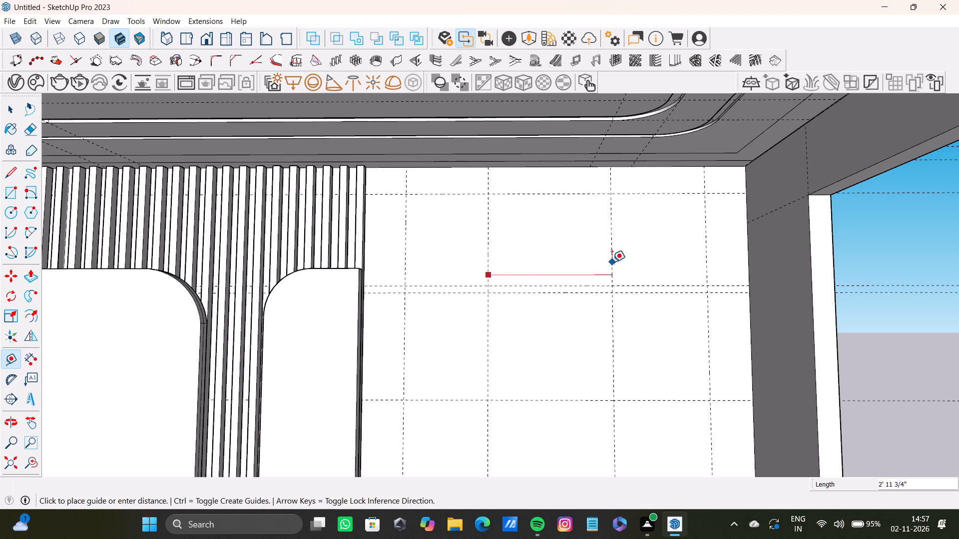
key("space")
Offset a vertical guide 2' inward from the vertical guide nearest the doorway side wall.
key("t")
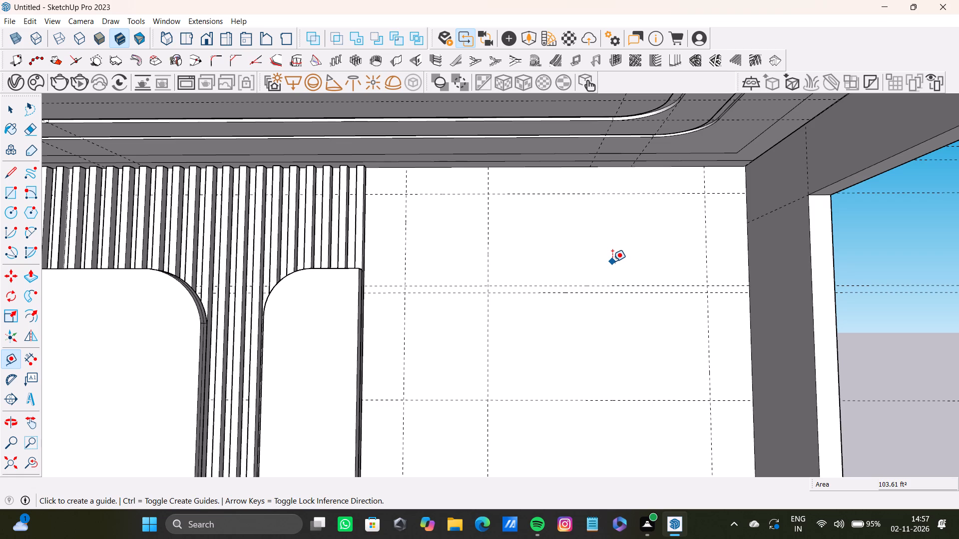
left_click(705, 254)
key("2")
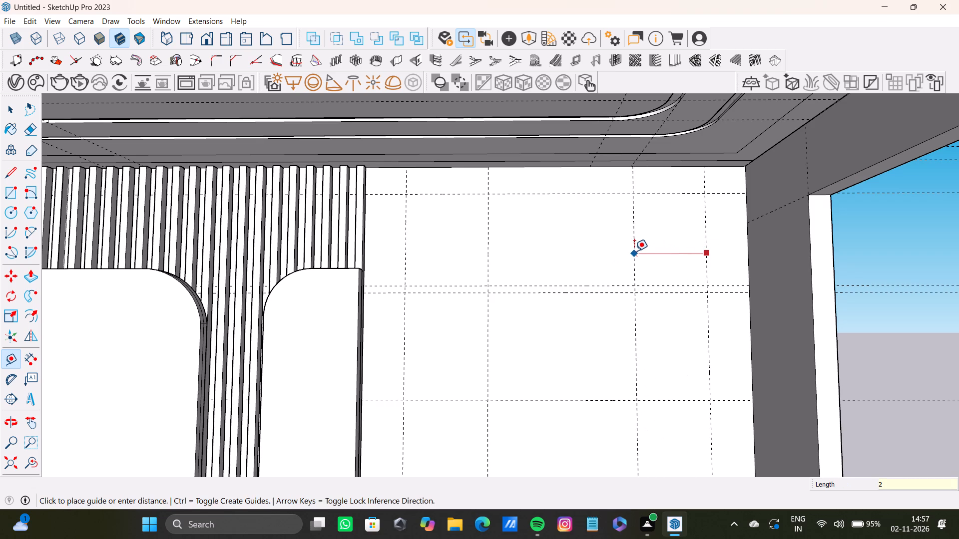
key("apostrophe")
key("Return")
key("space")
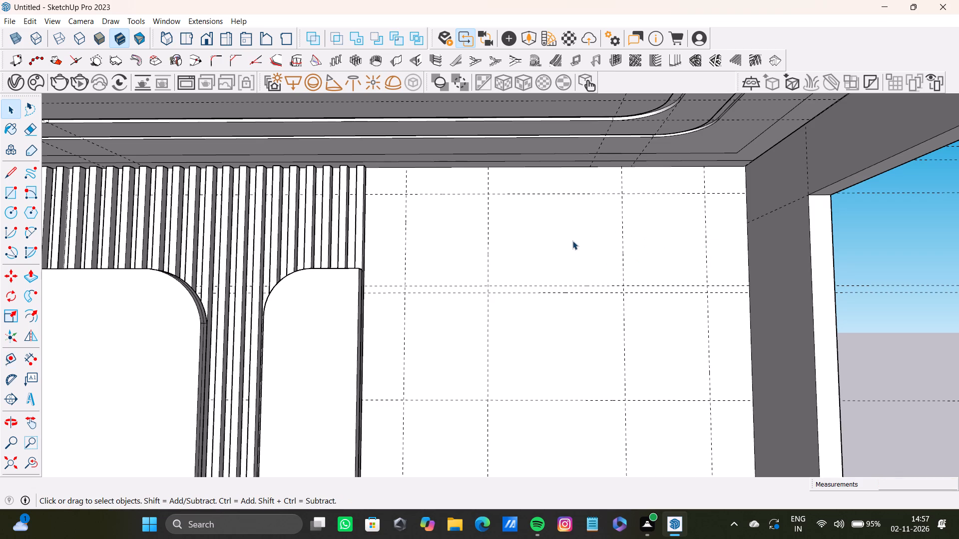
Draw a 2' by 2' 2 15/16" rectangle in the upper guide cell nearest the slatted panel.
scroll(570, 242, "down", 9)
middle_click_drag(545, 283, 544, 297)
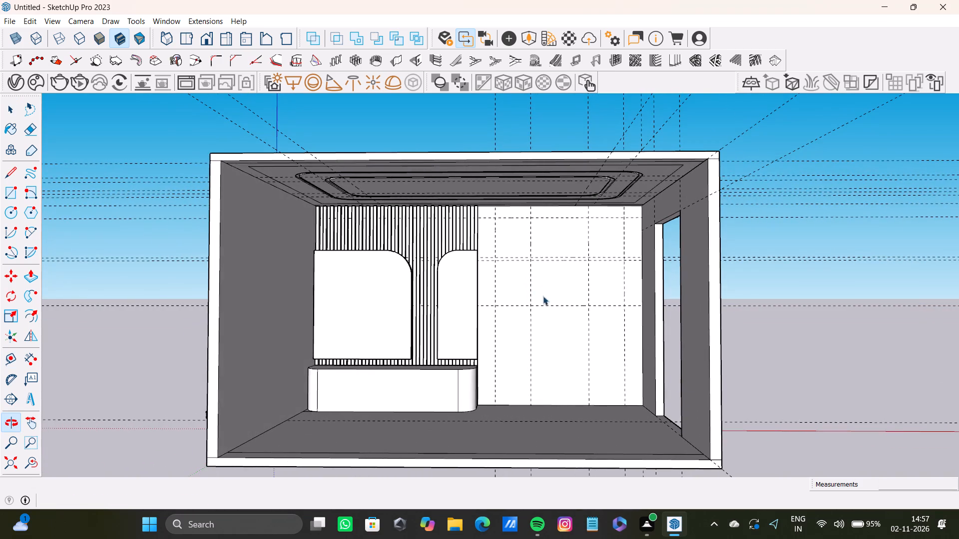
scroll(513, 271, "up", 4)
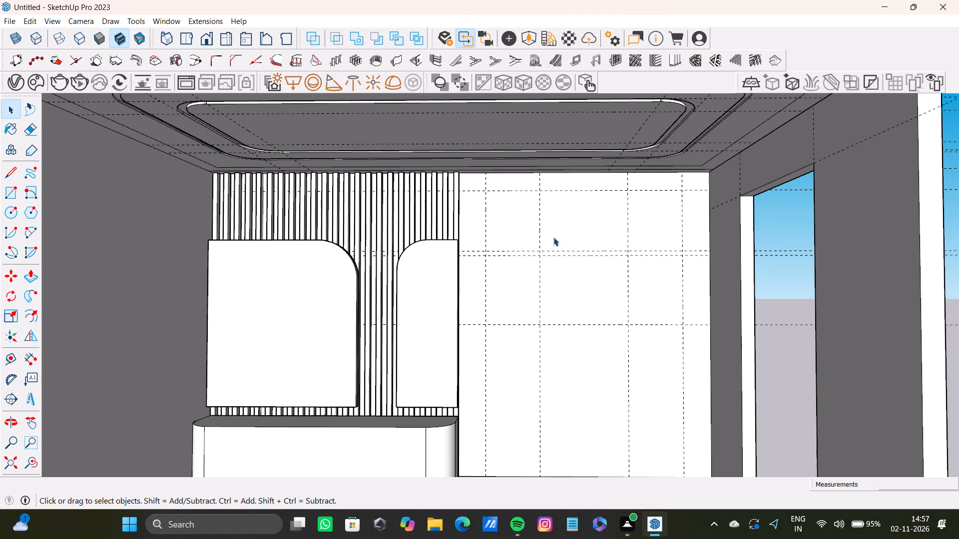
key("space")
type("r")
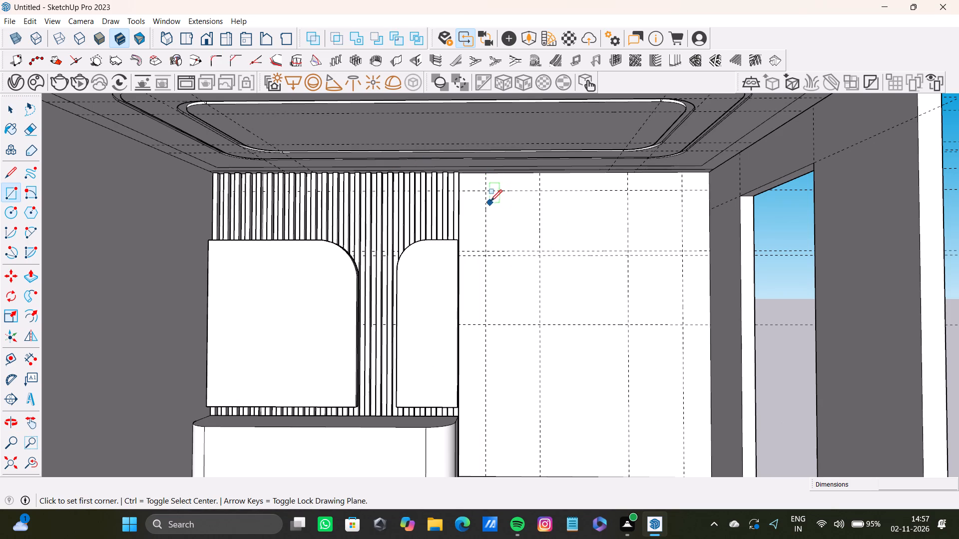
left_click(485, 192)
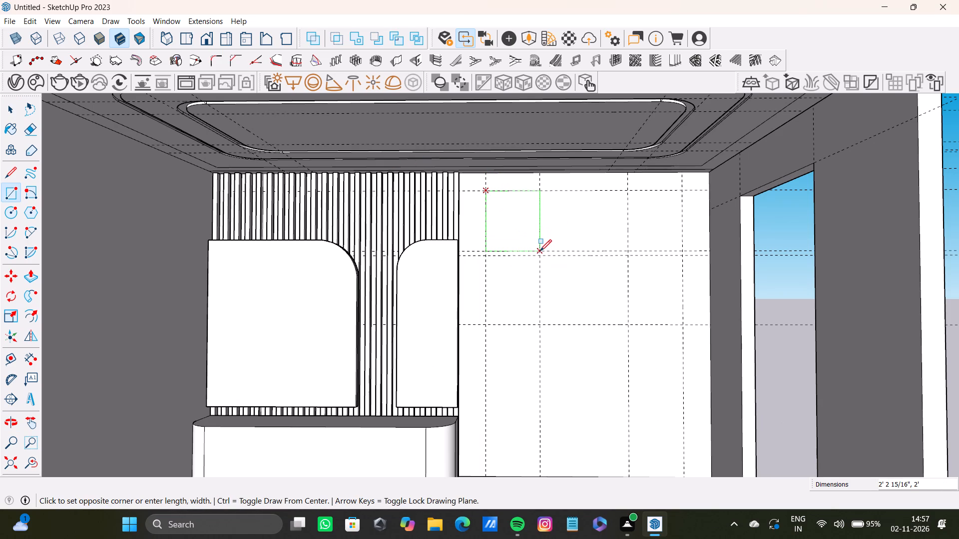
left_click(540, 251)
Draw a second rectangle filling the guide cell directly below the first, starting under the 2" gap.
scroll(491, 256, "up", 7)
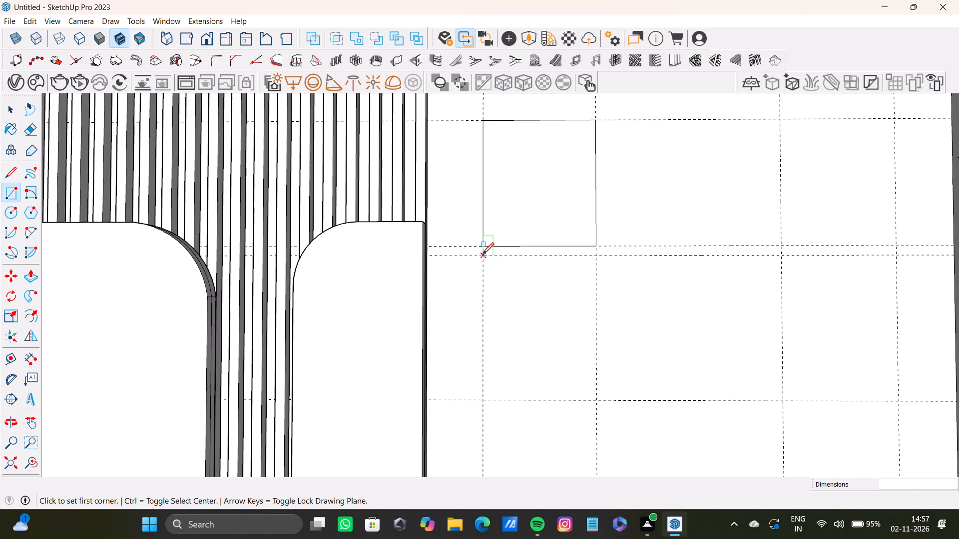
left_click(482, 254)
left_click(597, 398)
Offset a vertical guide 0.7" from the rectangles' inner side edge toward the middle of the blank section.
scroll(538, 311, "down", 9)
middle_click_drag(533, 284, 506, 276, "shift")
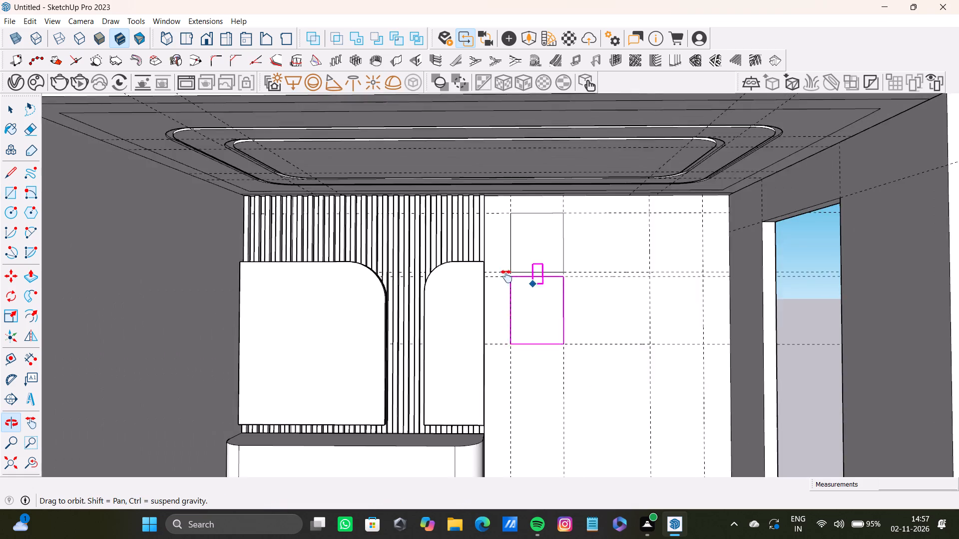
middle_click_drag(506, 276, 480, 270, "shift")
scroll(586, 250, "up", 9)
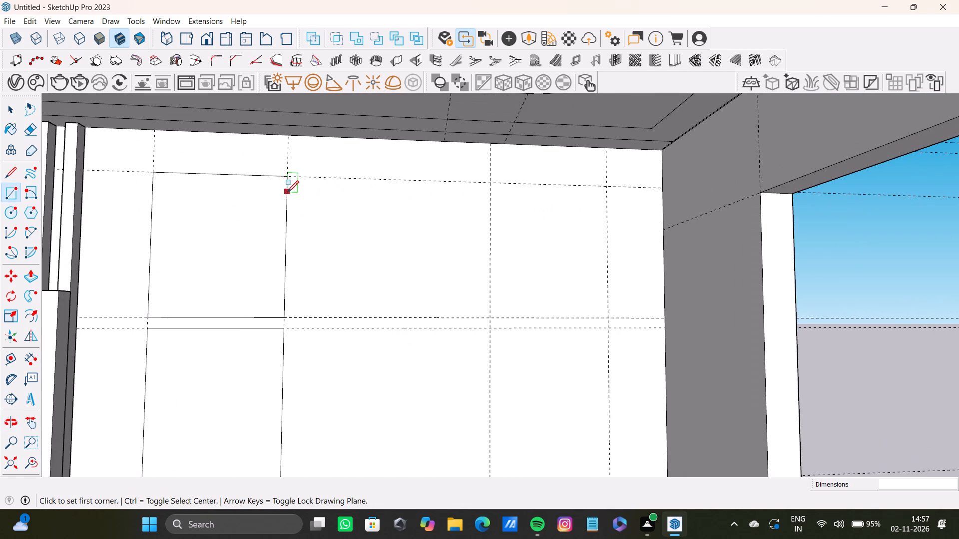
key("space")
key("t")
left_click(288, 211)
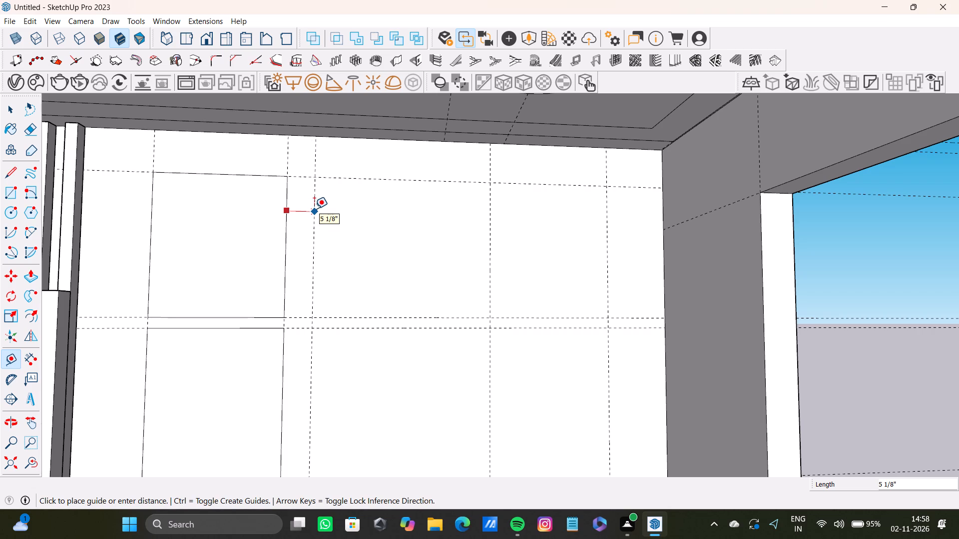
type("0.7\"")
key("Return")
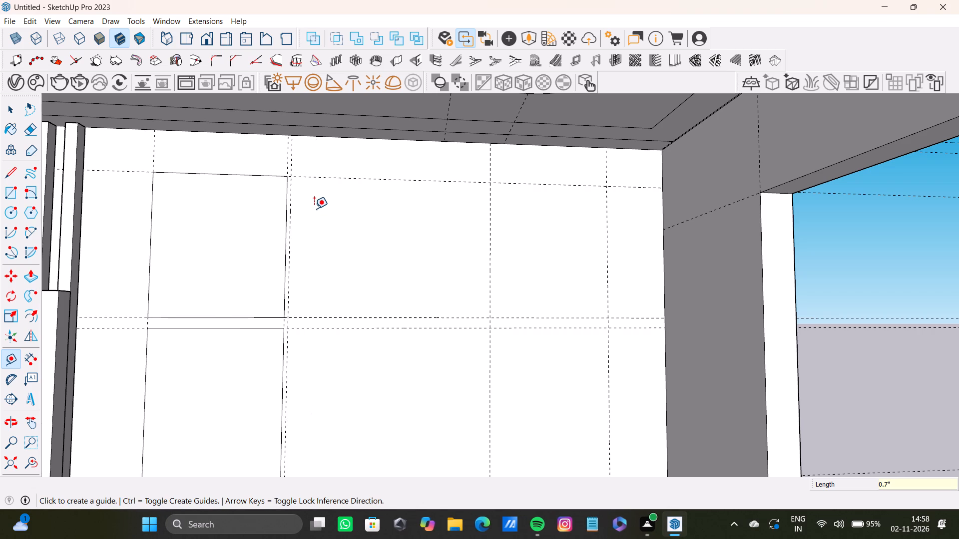
Offset a vertical guide 0.7" toward the rectangles from the inner vertical guide on the doorway side.
left_click(493, 278)
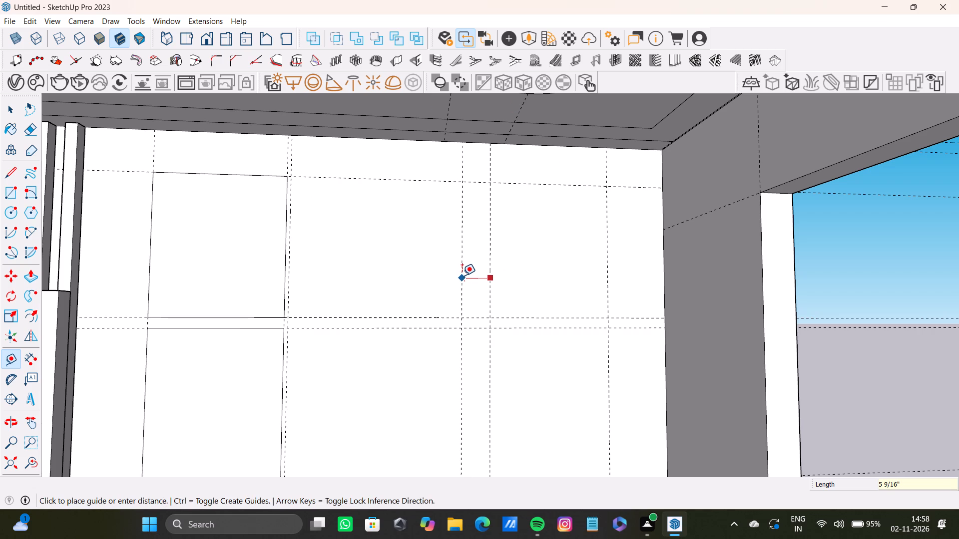
type("0.7\"")
key("Return")
Offset a horizontal guide about 1' 2 7/8" below the top horizontal guide on the blank section.
scroll(326, 242, "down", 4)
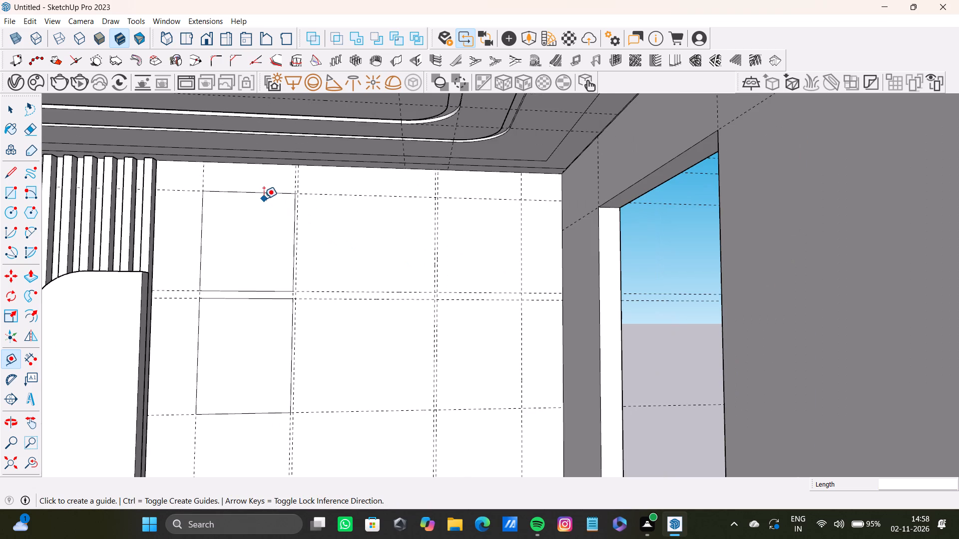
key("t")
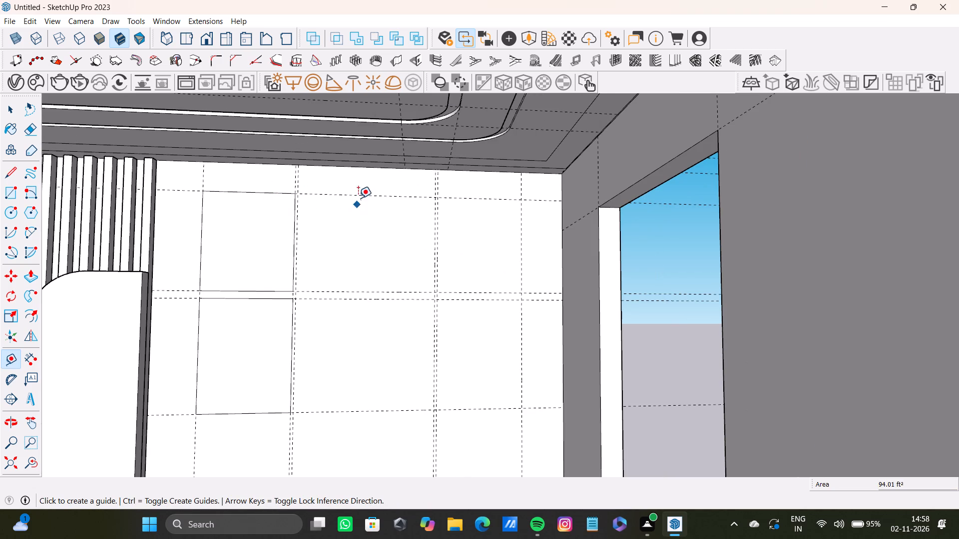
left_click(364, 195)
scroll(380, 241, "down", 5)
scroll(358, 247, "up", 8)
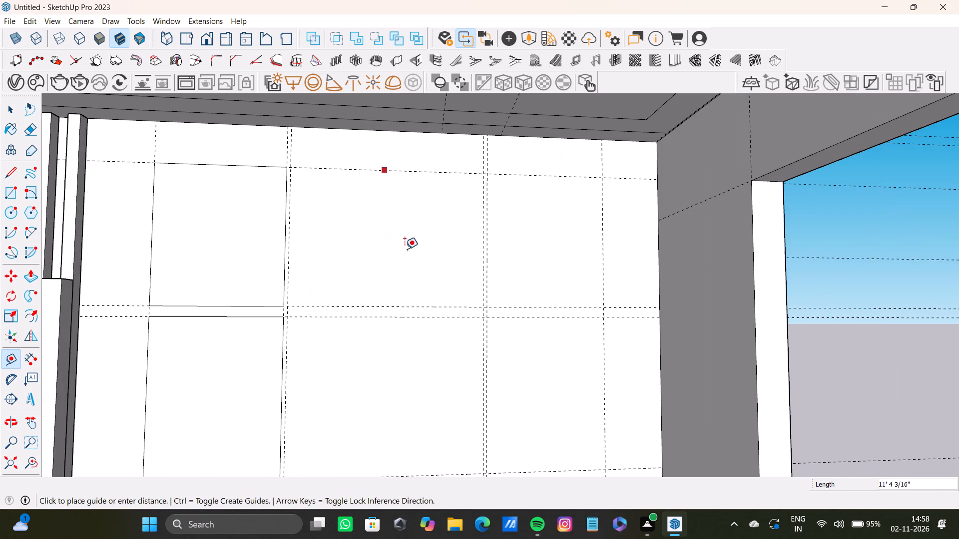
left_click(455, 247)
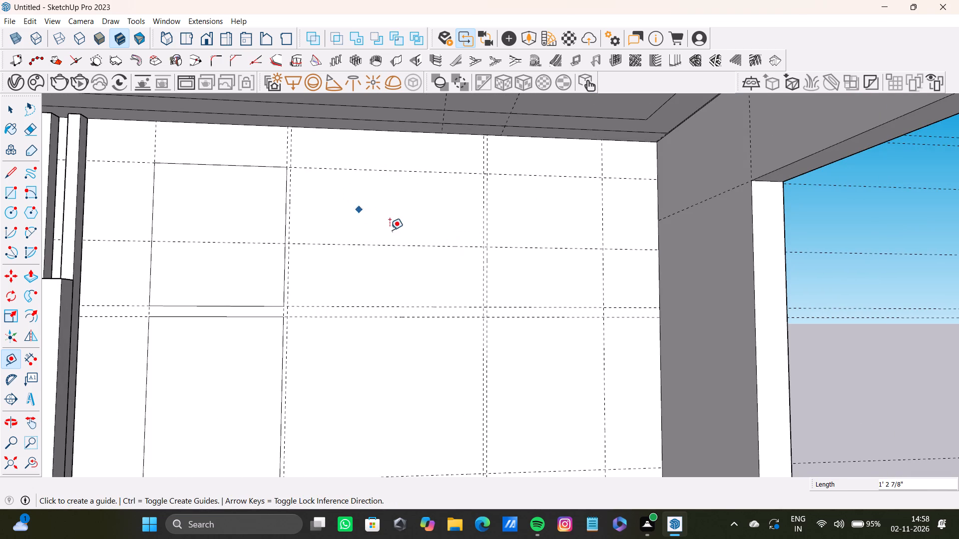
Offset a horizontal guide 0.2" below the guide that crosses the upper cells.
scroll(382, 247, "up", 6)
left_click_drag(403, 247, 406, 255)
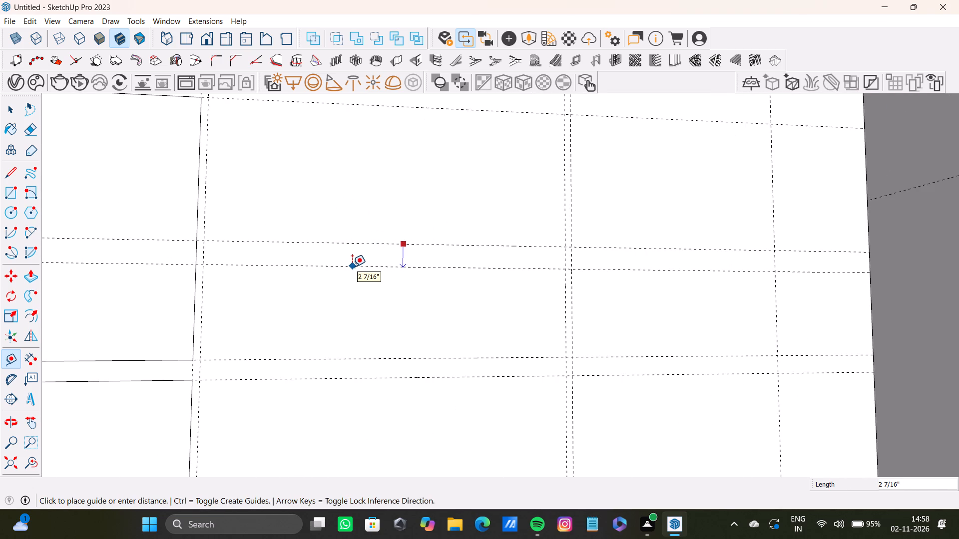
type("0.")
key("2")
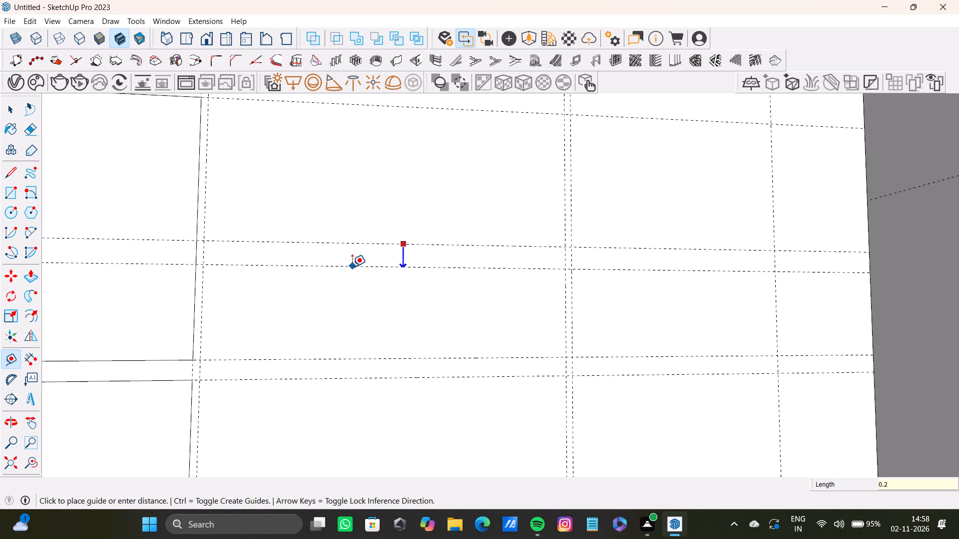
key("shift+quotedbl")
key("Return")
Offset a horizontal guide about 1' 2 9/16" below the lower guide of the pair bounding the gap between the existing rectangles.
scroll(349, 343, "down", 6)
middle_click_drag(371, 345, 371, 326, "shift")
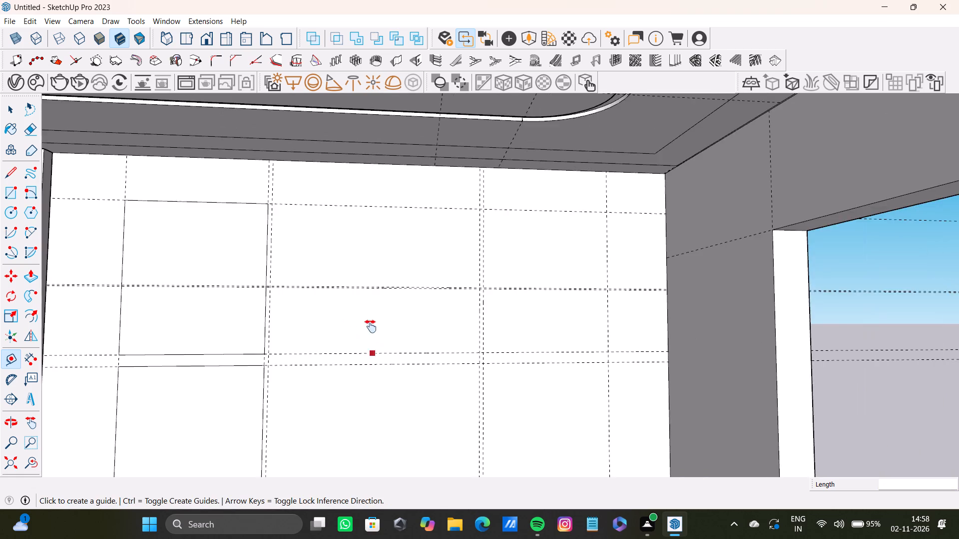
middle_click_drag(371, 326, 371, 292, "shift")
scroll(396, 335, "up", 5)
left_click(381, 302)
scroll(377, 348, "down", 5)
middle_click_drag(387, 378, 387, 358, "shift")
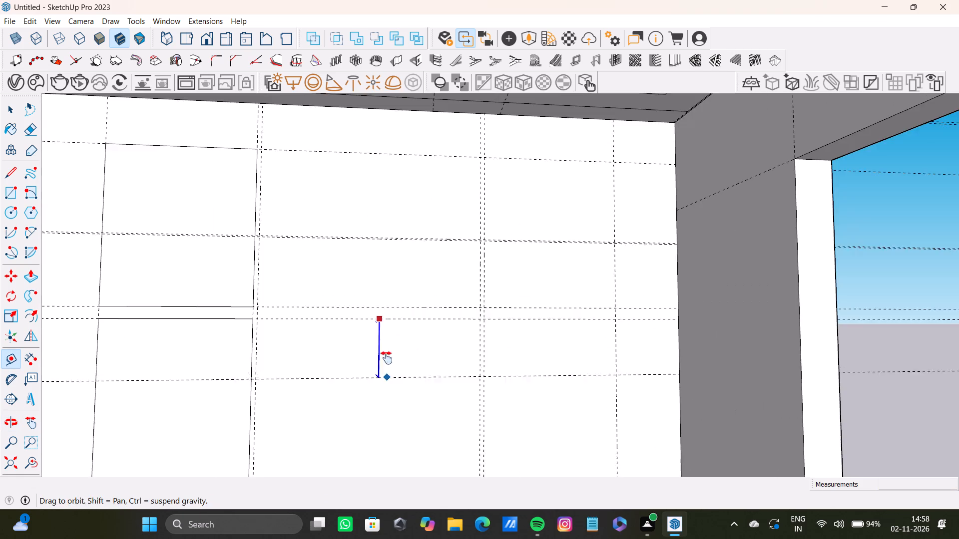
middle_click_drag(387, 358, 404, 274, "shift")
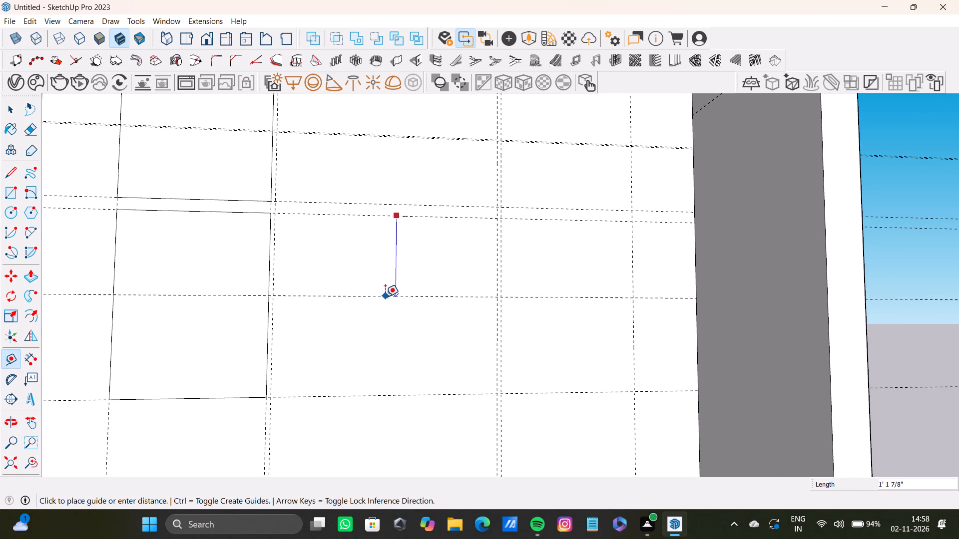
left_click(385, 300)
Offset another horizontal guide 0.7" below the guide that crosses the lower cells.
left_click(384, 300)
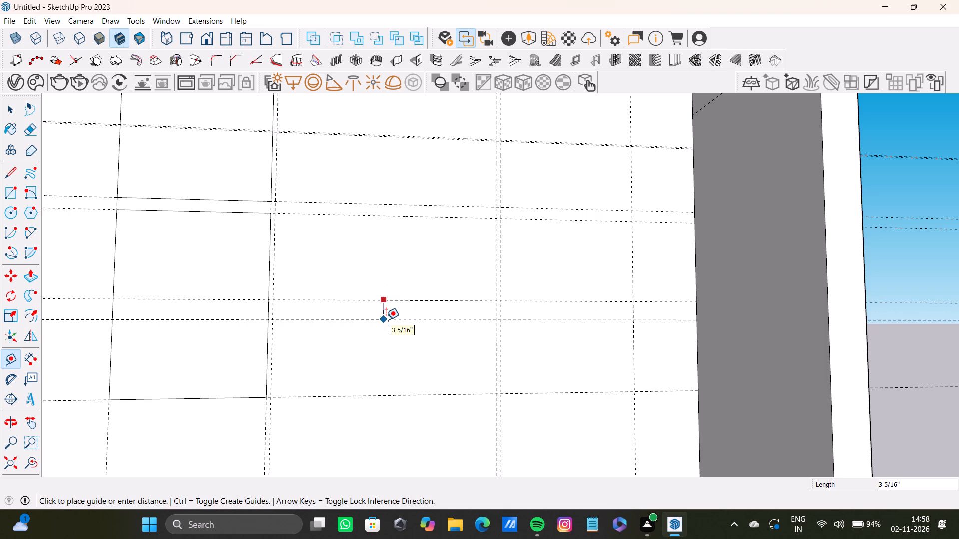
type("0.7\"")
key("Return")
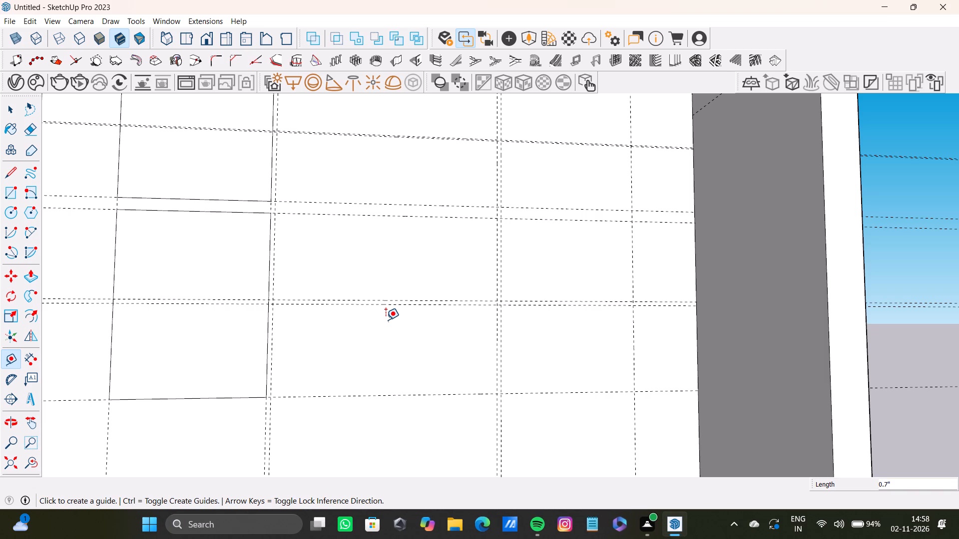
key("space")
Draw a rectangle filling the top cell of the middle column, between the inner vertical guides and down to the upper paired guide.
scroll(372, 137, "down", 9)
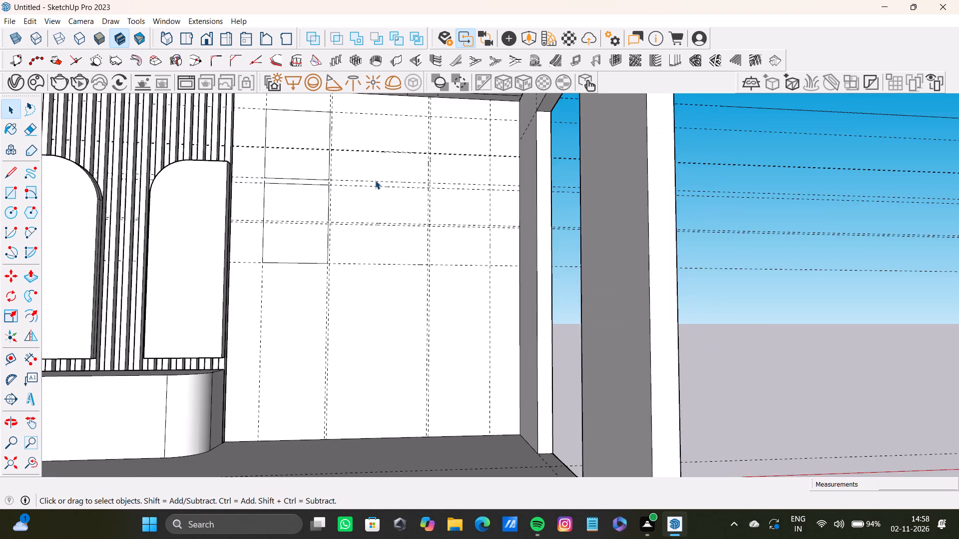
scroll(375, 180, "down", 3)
middle_click_drag(376, 180, 396, 186, "shift")
scroll(391, 156, "up", 8)
middle_click_drag(379, 147, 477, 206, "shift")
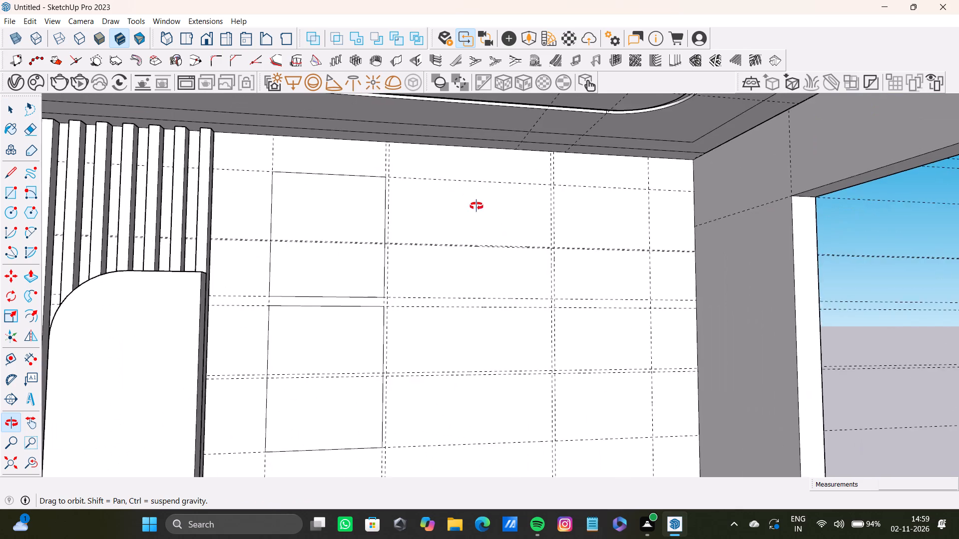
middle_click_drag(477, 206, 458, 179, "shift")
key("r")
scroll(395, 225, "up", 12)
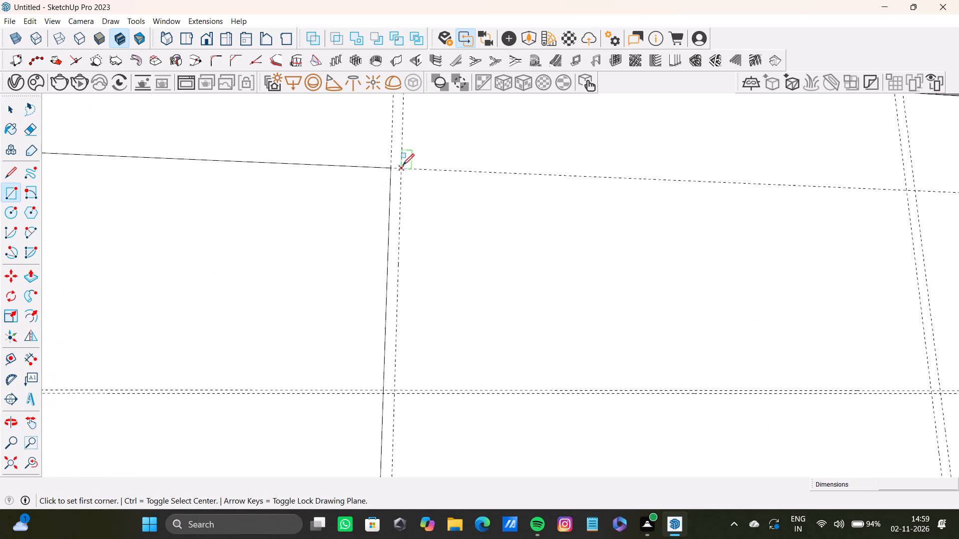
left_click(405, 167)
scroll(626, 249, "down", 8)
middle_click_drag(647, 269, 511, 255)
scroll(511, 255, "down", 1)
scroll(593, 281, "up", 3)
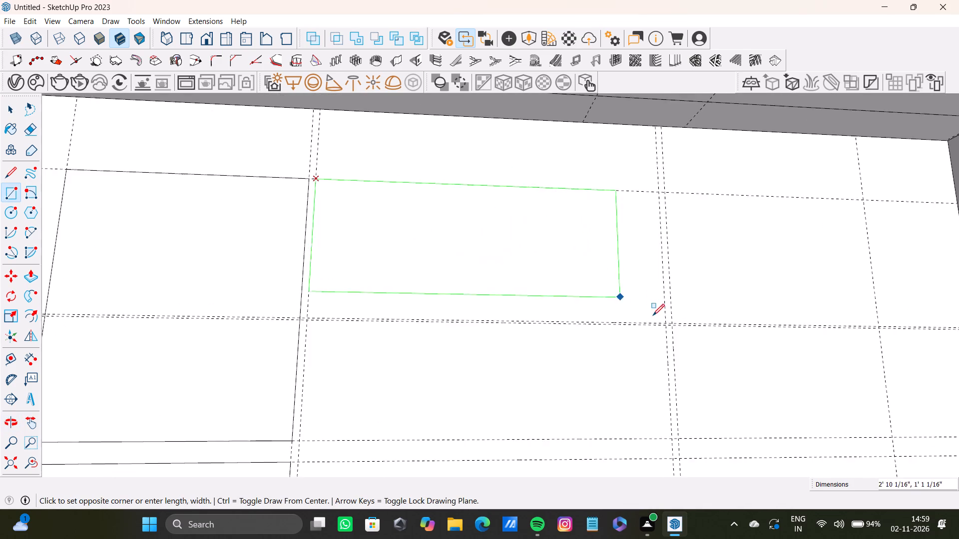
scroll(653, 315, "up", 3)
left_click(671, 324)
Draw a rectangle about 11 7/8" tall in the middle column's second cell, starting just below the 0.2" gap.
scroll(552, 306, "down", 3)
middle_click_drag(547, 308, 542, 209, "shift")
scroll(252, 261, "up", 9)
left_click(273, 188)
scroll(460, 276, "down", 4)
middle_click_drag(559, 296, 458, 266, "shift")
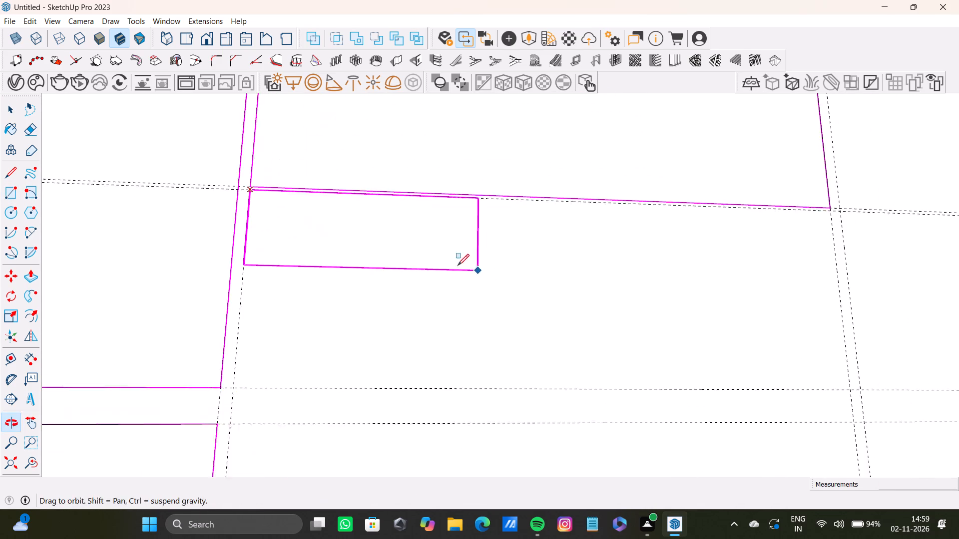
middle_click_drag(458, 266, 461, 267, "shift")
left_click(842, 390)
Draw a rectangle about 3' 1 9/16" by 1' 2 9/16" in the middle column's third cell, above the 0.7" guide gap.
scroll(668, 348, "down", 4)
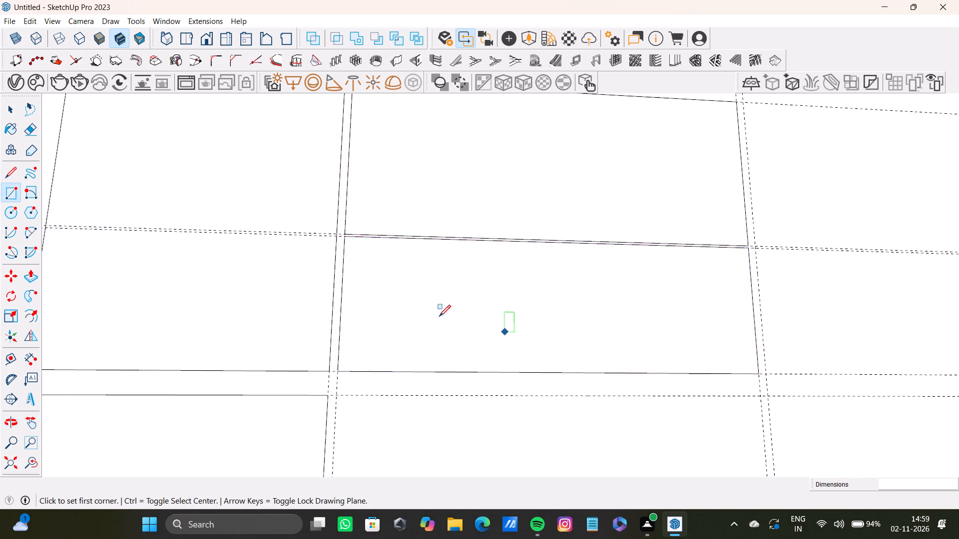
scroll(439, 316, "down", 4)
middle_click_drag(438, 321, 407, 199, "shift")
scroll(324, 291, "up", 8)
left_click(335, 230)
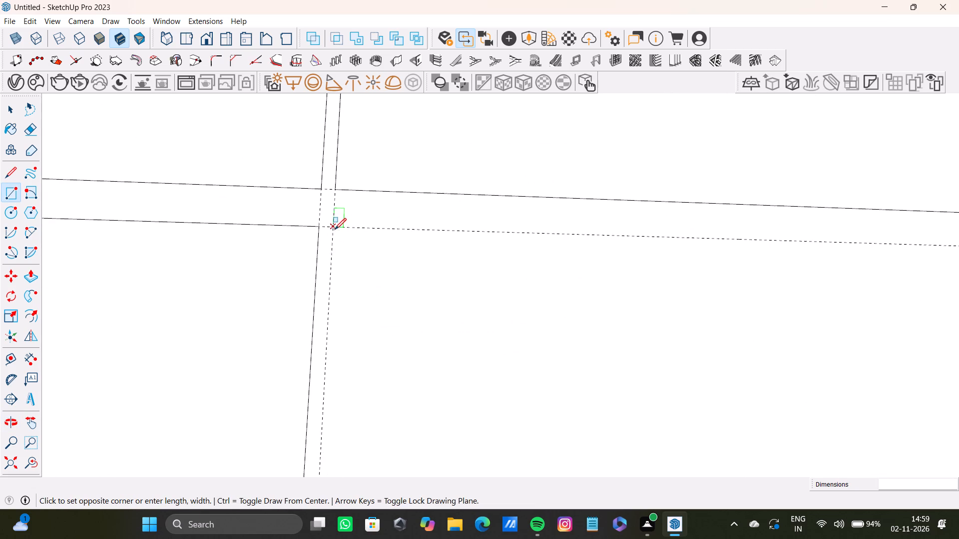
scroll(433, 284, "down", 7)
middle_click_drag(565, 318, 459, 287, "shift")
left_click(703, 391)
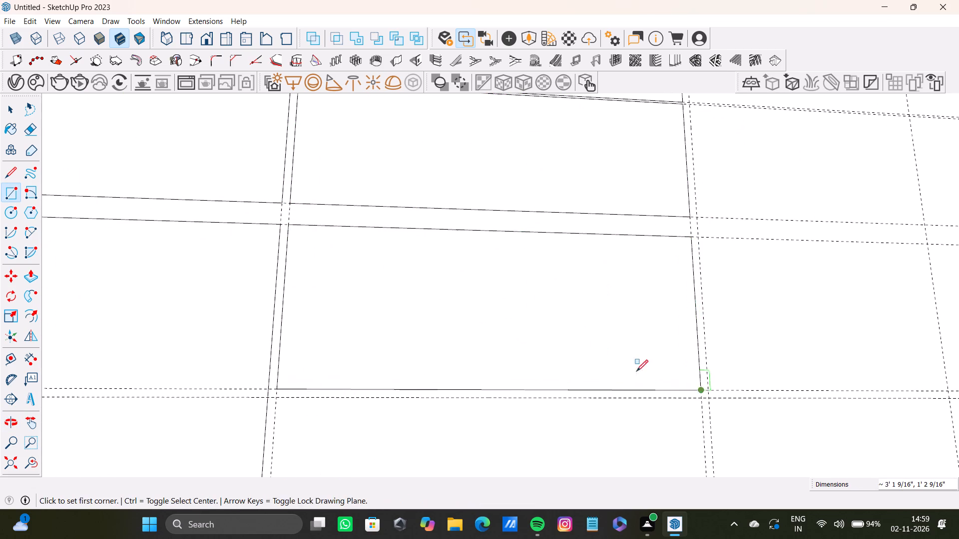
Draw a rectangle about 3' 1 9/16" by 1' 3 3/8" in the middle column's bottom cell, below the 0.7" gap.
scroll(588, 344, "down", 4, "shift")
scroll(567, 332, "up", 1, "shift")
middle_click_drag(567, 332, 526, 170, "shift")
scroll(273, 261, "up", 7)
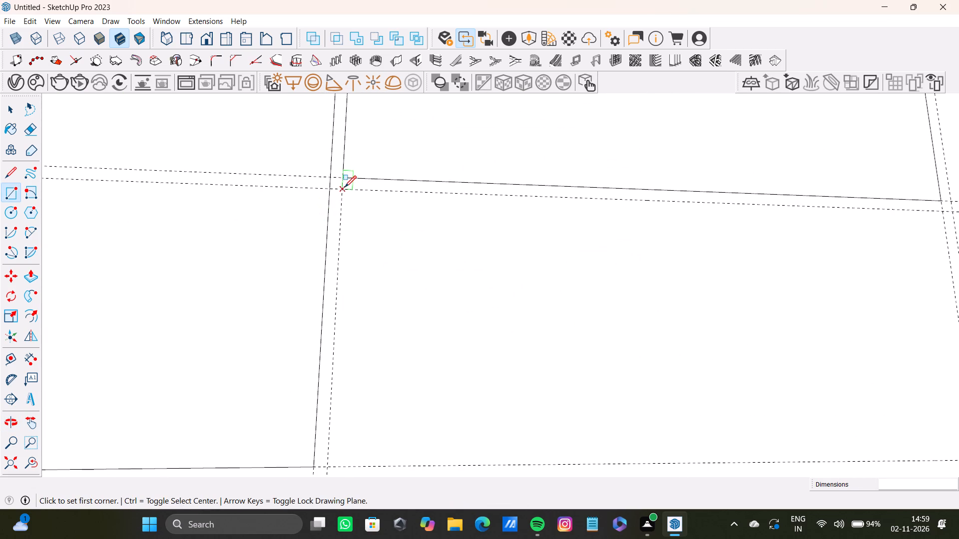
left_click(345, 187)
scroll(500, 278, "down", 4)
middle_click_drag(663, 365, 557, 348, "shift")
middle_click_drag(479, 337, 460, 334, "shift")
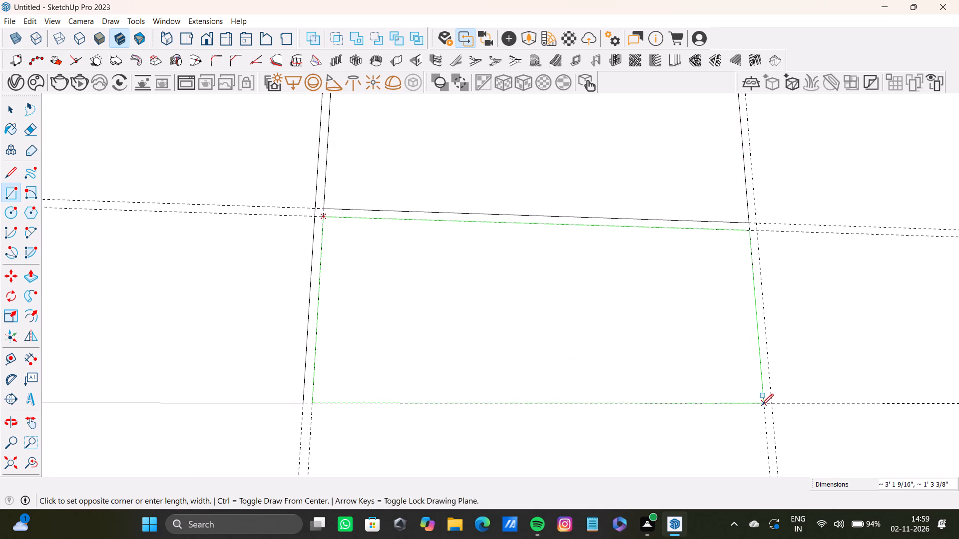
left_click(762, 405)
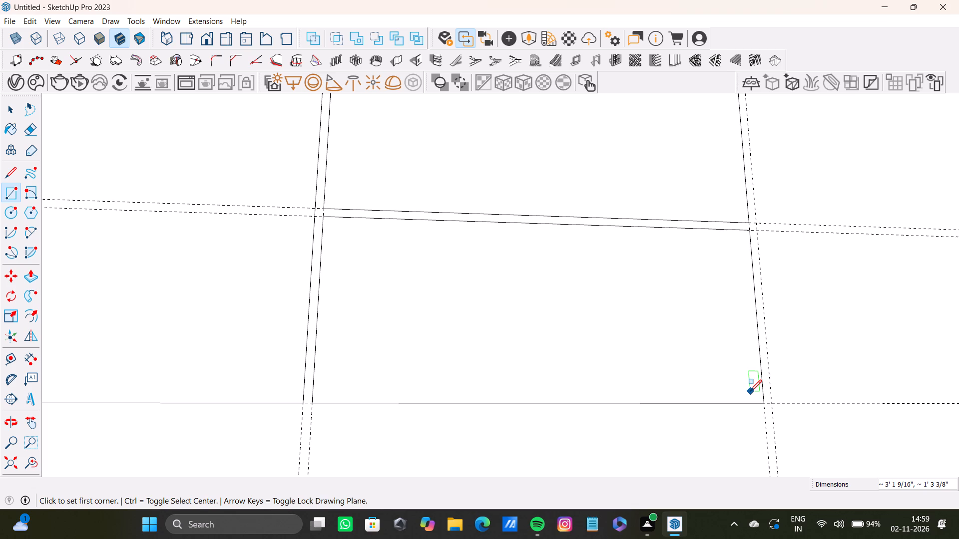
Draw rectangles 2' wide in the third and bottom cells of the doorway-side column, separated by the 0.7" gap.
scroll(489, 235, "down", 12)
scroll(608, 213, "up", 4)
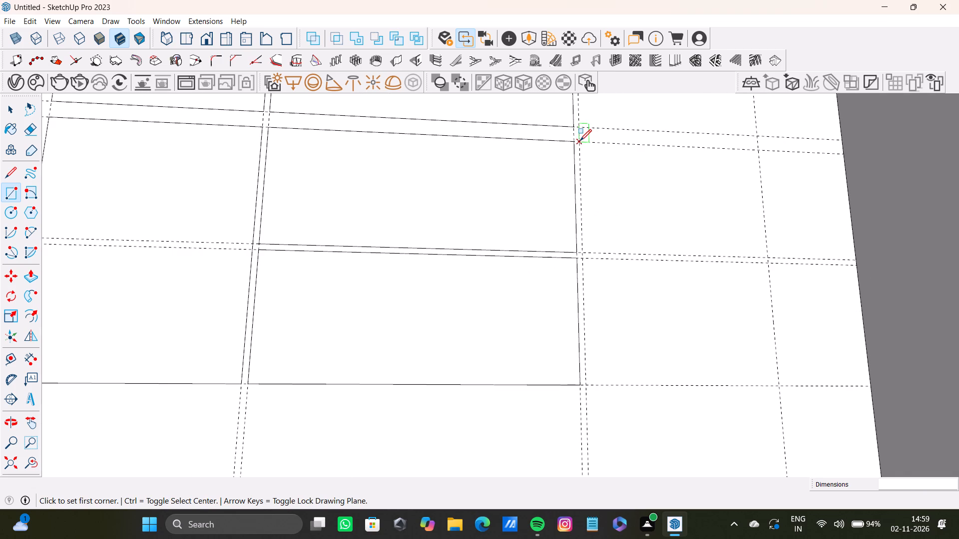
left_click(580, 141)
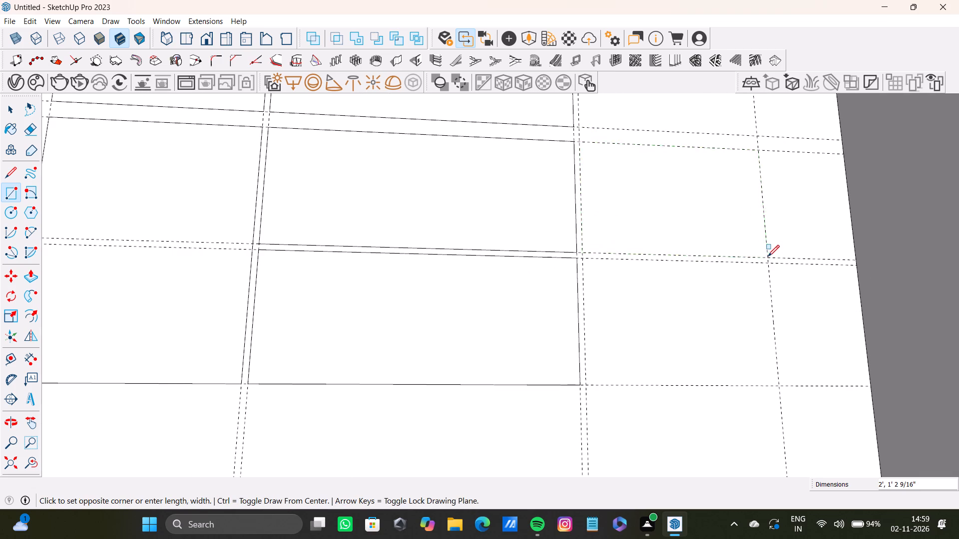
left_click(768, 257)
left_click(582, 258)
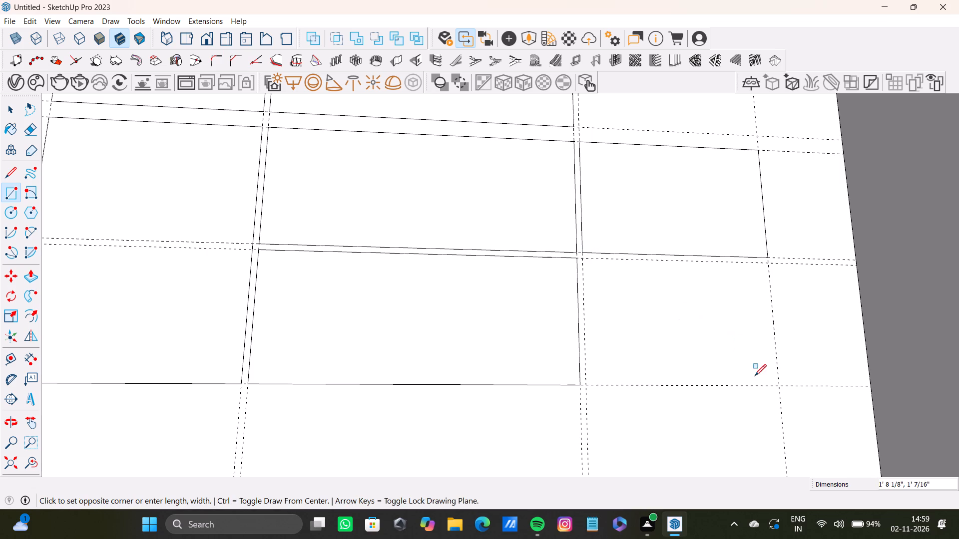
left_click(779, 385)
Draw a rectangle about 2' by 11 7/8" in the second cell of the doorway-side column, locked to the wall's plane.
scroll(568, 278, "down", 8)
scroll(583, 140, "up", 15)
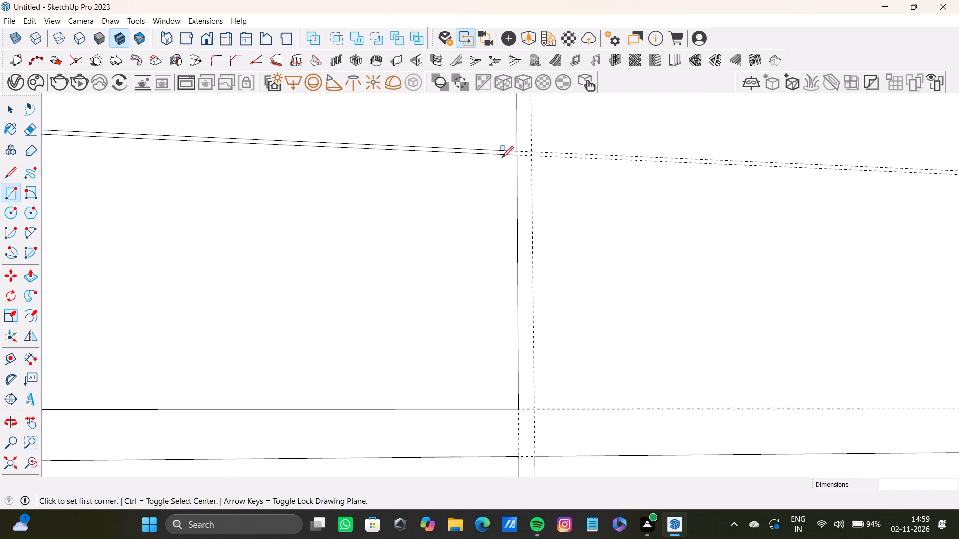
scroll(502, 158, "up", 3)
left_click(538, 158)
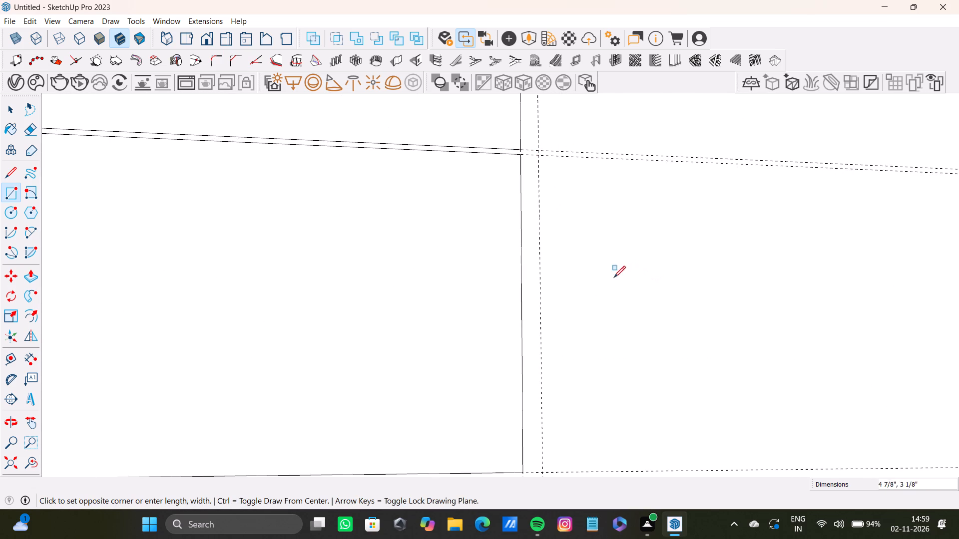
key("Left")
scroll(586, 253, "down", 2)
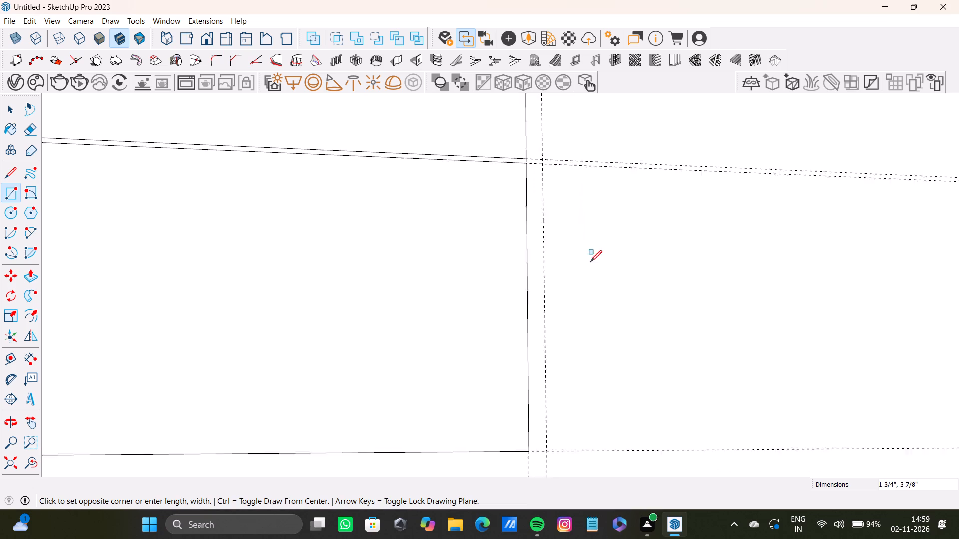
scroll(590, 262, "down", 10)
middle_click(617, 270)
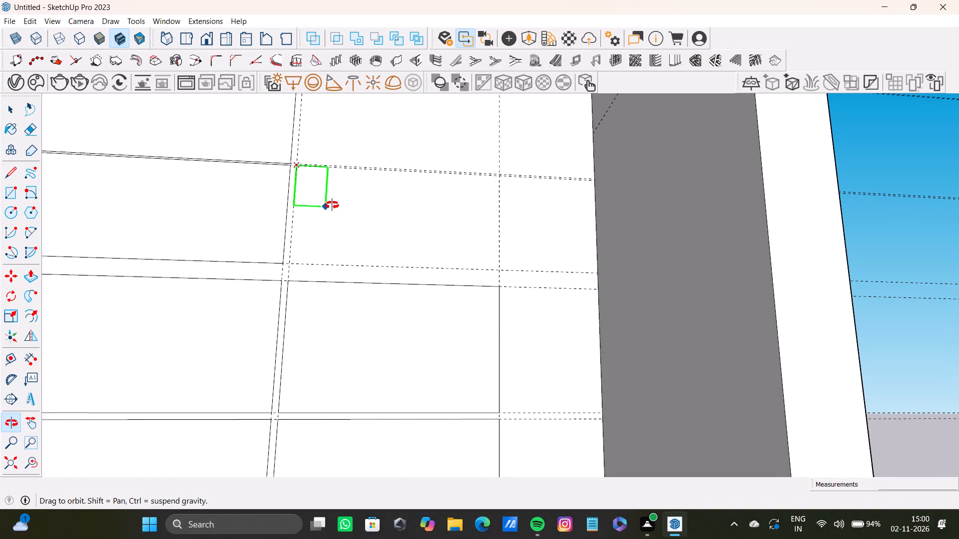
scroll(390, 209, "up", 4)
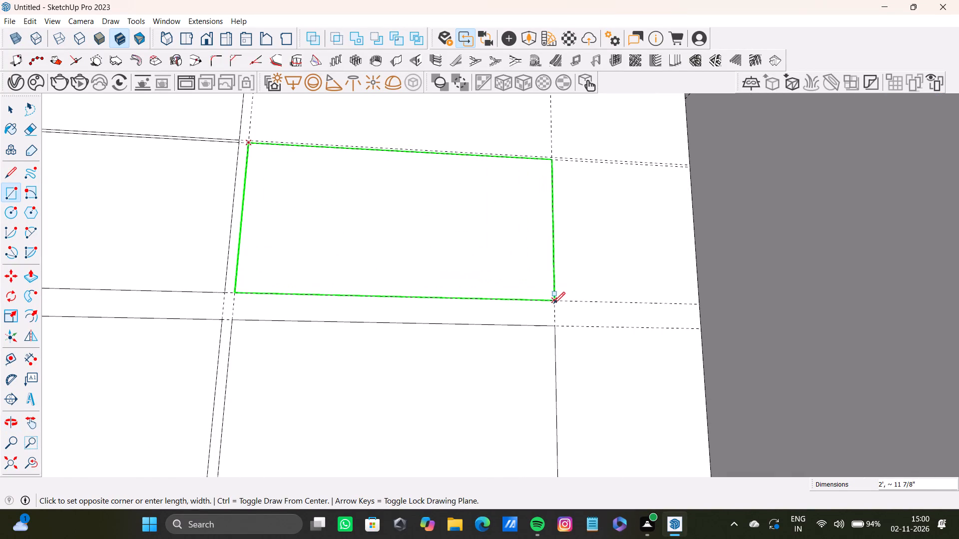
left_click(554, 303)
Draw a rectangle 2' by 1' 2 7/8" in the top cell of the doorway-side column.
scroll(456, 218, "down", 7)
middle_click_drag(344, 176, 441, 291, "shift")
scroll(401, 207, "up", 6)
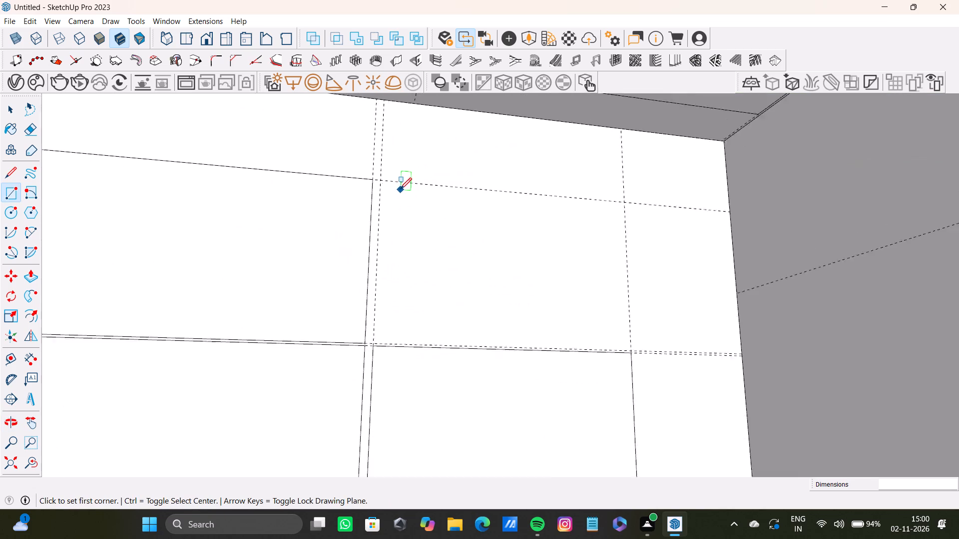
scroll(400, 189, "up", 1)
left_click(375, 180)
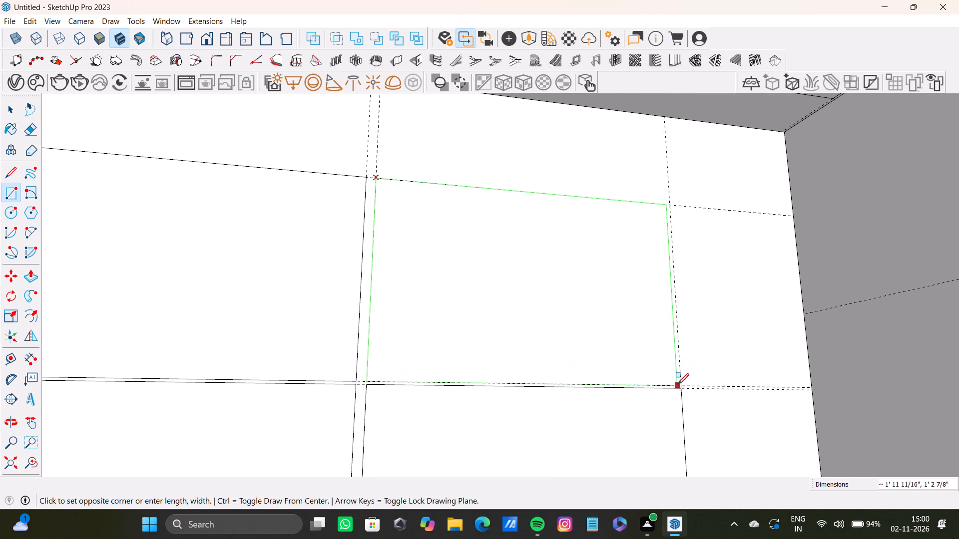
left_click(684, 384)
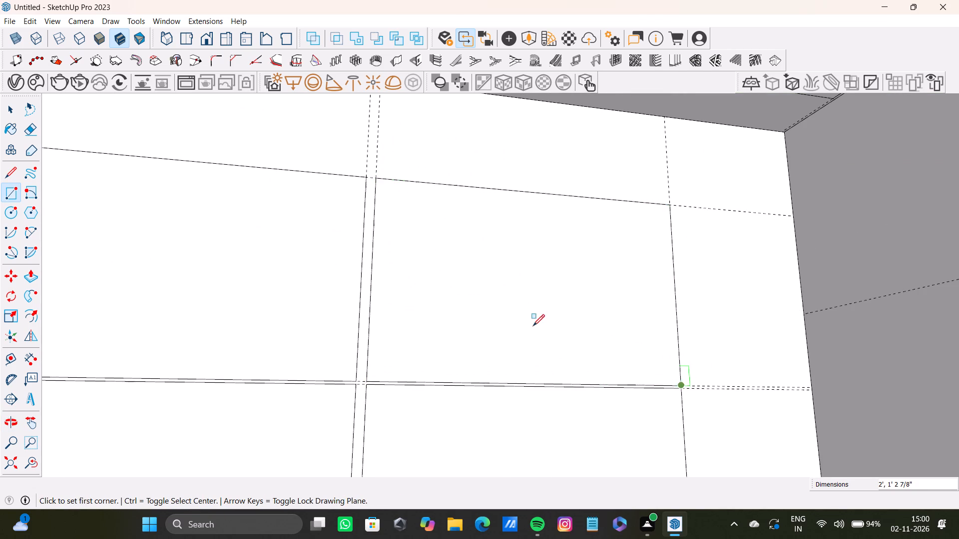
Examine the grid of rectangles drawn on the back wall's blank section.
scroll(483, 309, "down", 16)
middle_click_drag(460, 320, 445, 242, "shift")
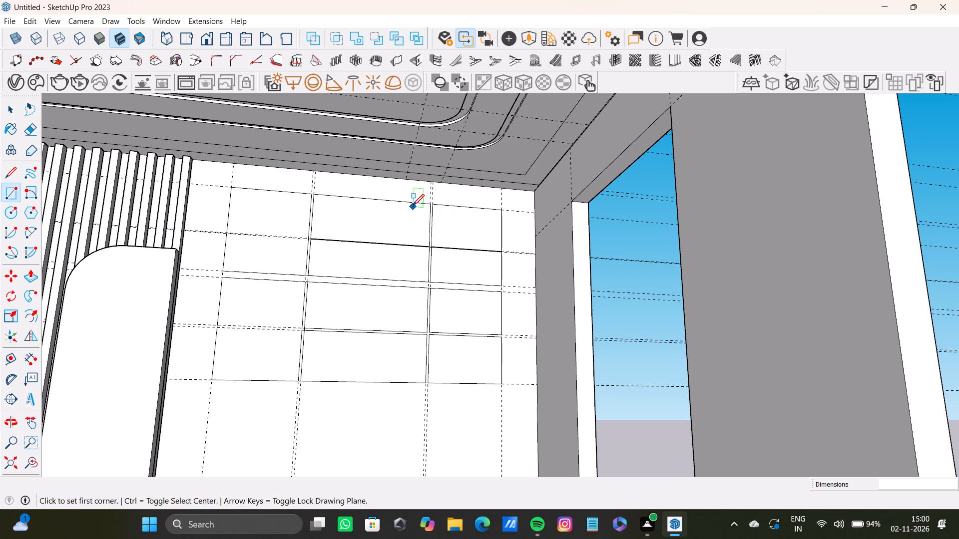
key("space")
scroll(347, 249, "up", 5)
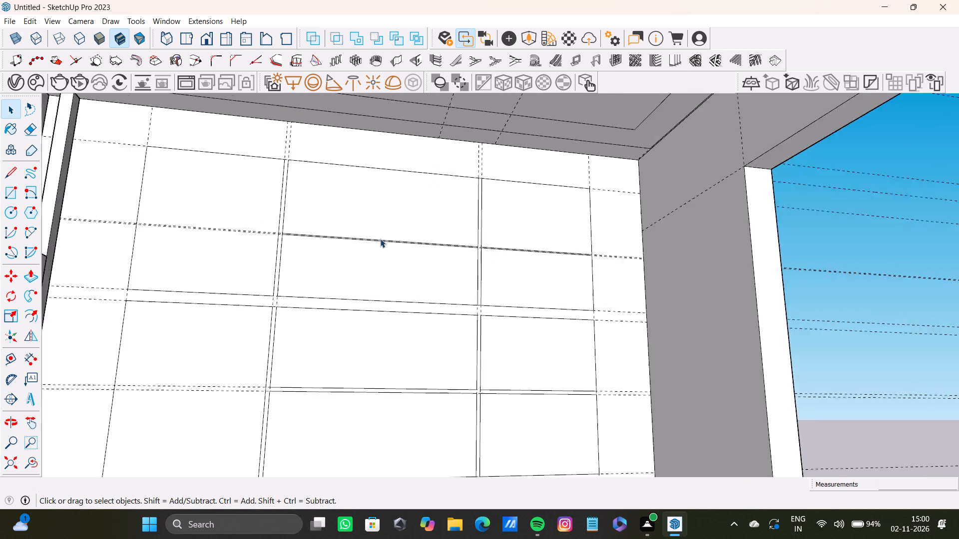
scroll(380, 239, "up", 4)
scroll(386, 249, "down", 8)
middle_click_drag(397, 278, 362, 294)
middle_click_drag(362, 294, 364, 290)
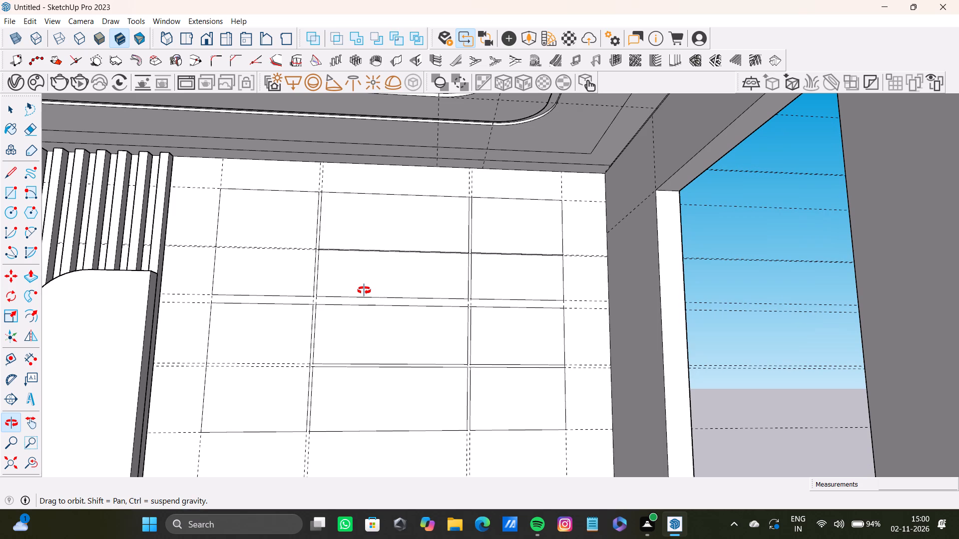
middle_click_drag(364, 290, 366, 285)
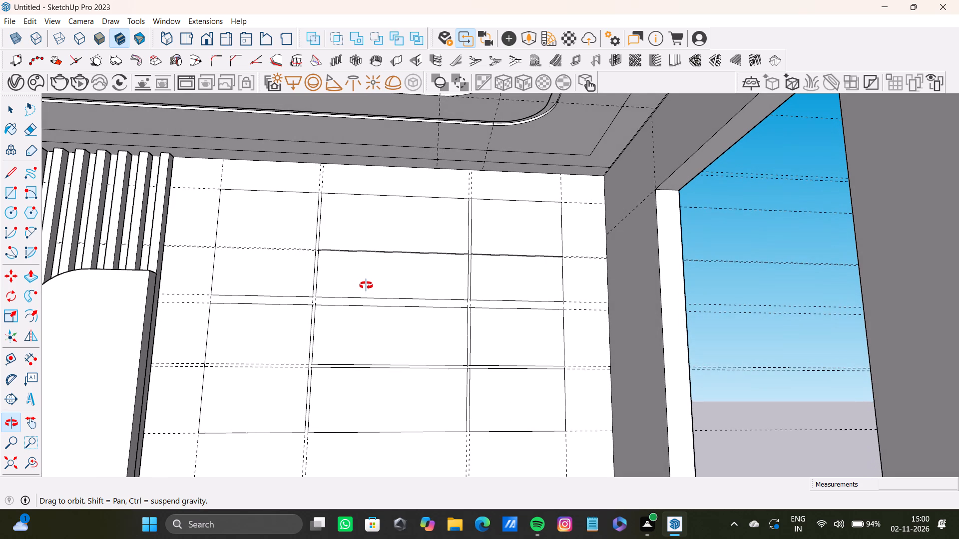
middle_click_drag(366, 285, 368, 284)
middle_click_drag(368, 284, 369, 283)
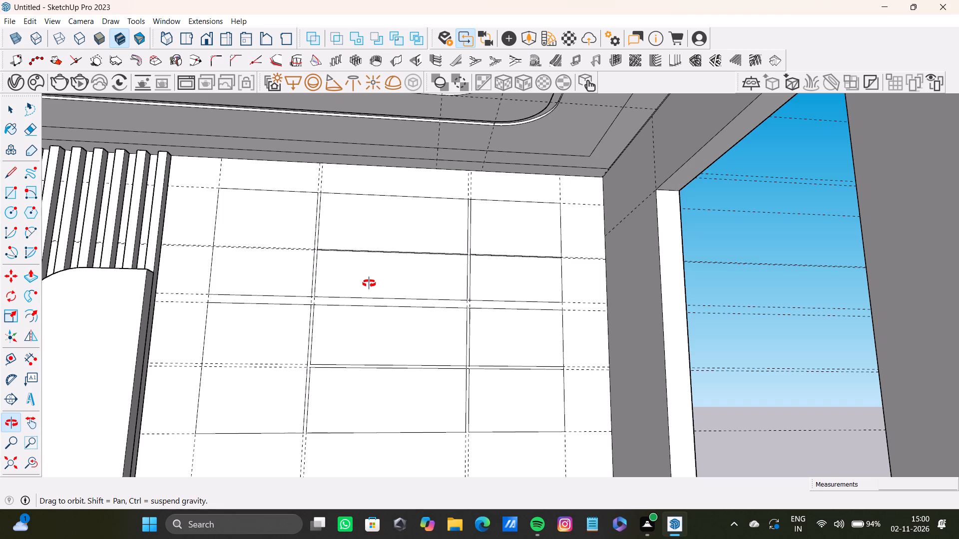
middle_click_drag(369, 283, 372, 281)
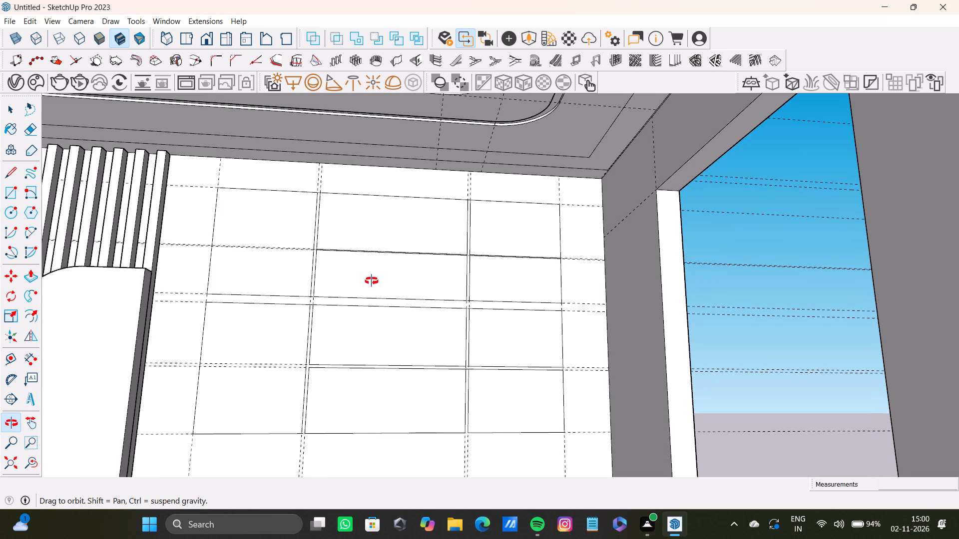
middle_click_drag(372, 281, 374, 279)
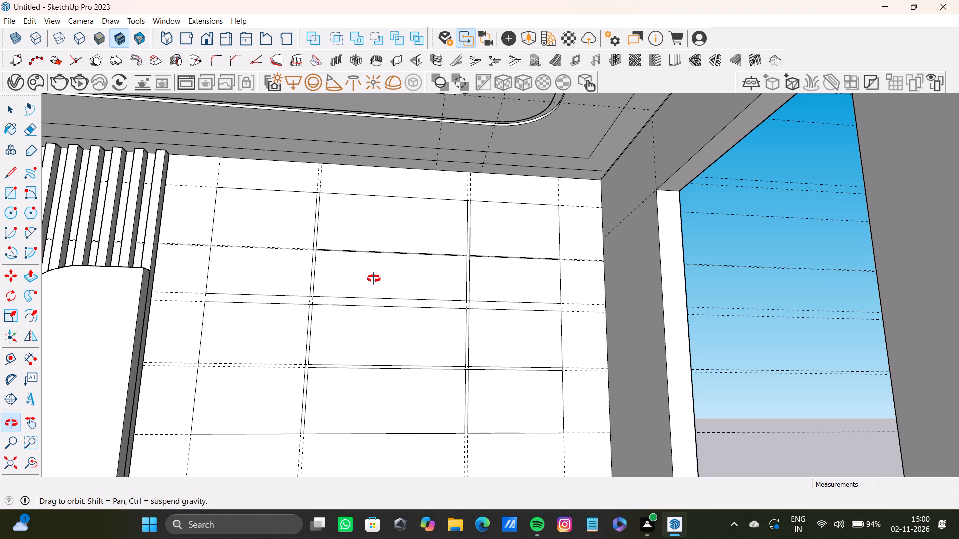
Undo the eight rectangles drawn in the middle and doorway-side columns of the back wall grid.
middle_click_drag(374, 279, 371, 274)
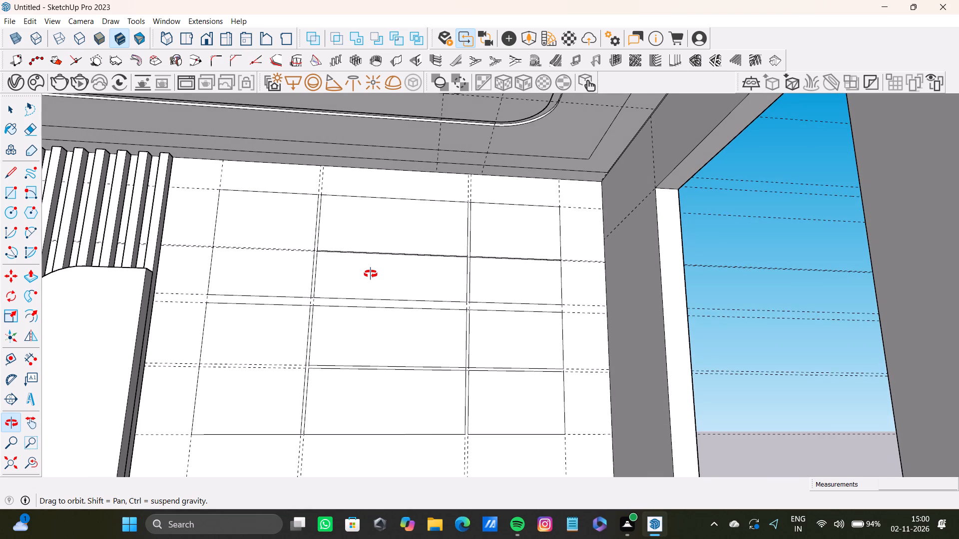
middle_click_drag(371, 274, 360, 276)
middle_click_drag(325, 273, 390, 315)
scroll(318, 235, "up", 4)
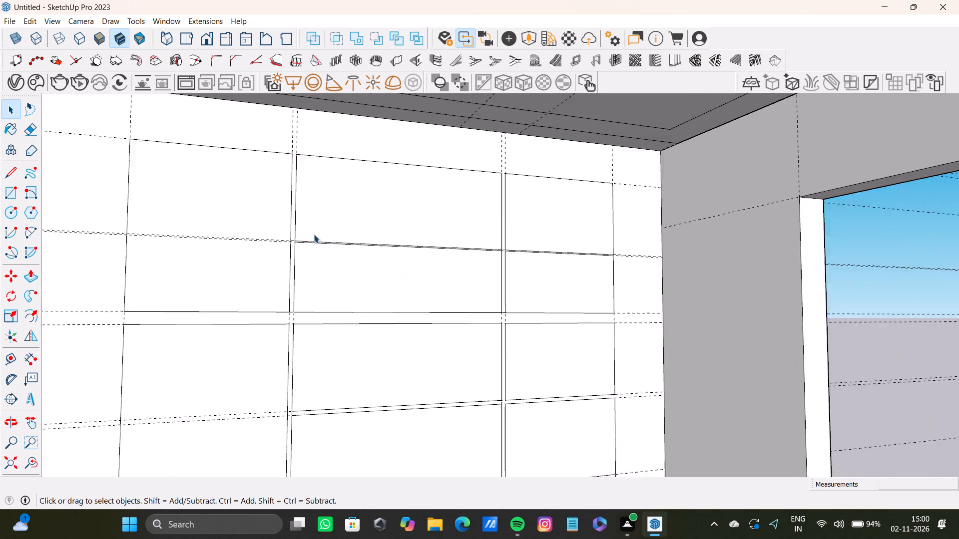
scroll(314, 234, "up", 5)
scroll(313, 235, "down", 9)
middle_click_drag(322, 230, 315, 235)
scroll(340, 227, "up", 4)
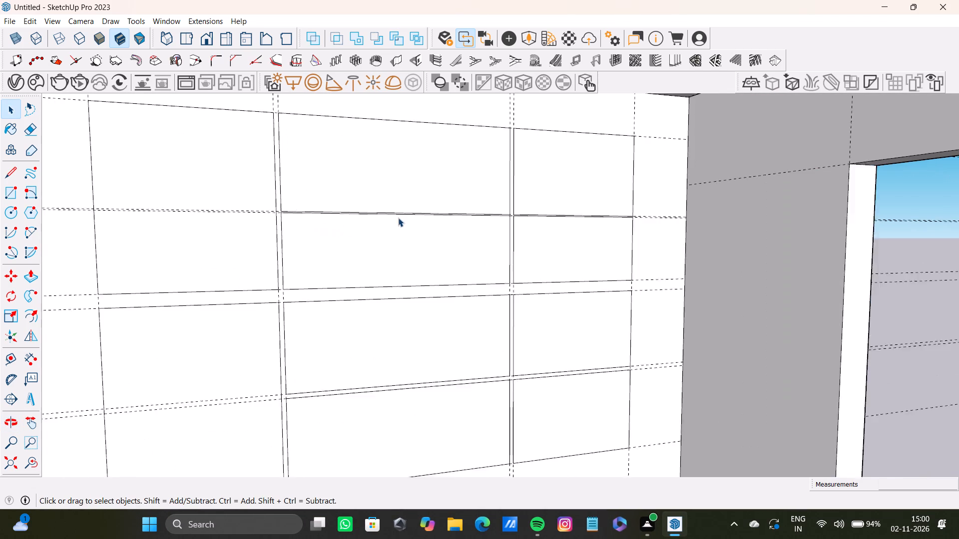
key("ctrl+z")
key("ctrl+z")
key("ctrl+z")
key("ctrl+z")
key("ctrl+z")
key("ctrl+z")
key("ctrl+z")
key("ctrl+z")
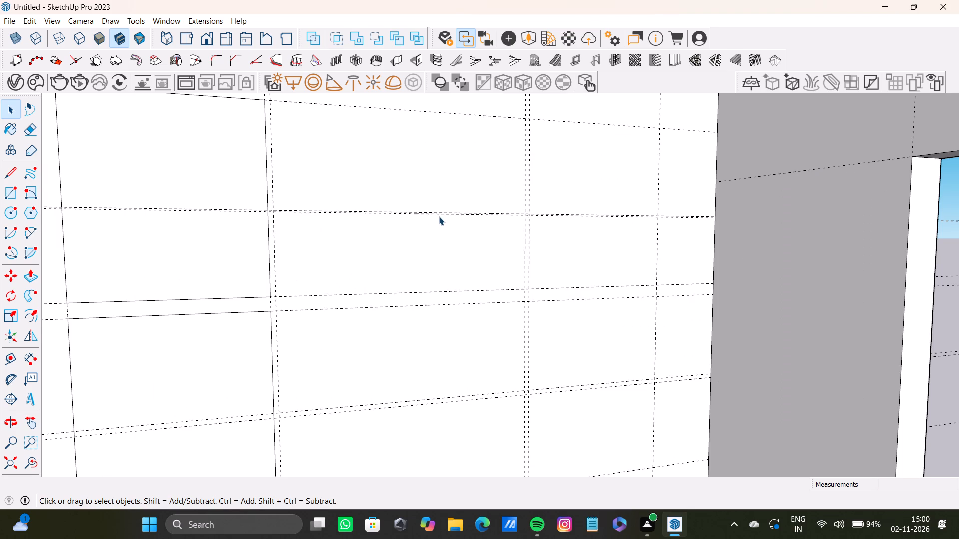
Delete the lower guide of the narrow horizontal pair separating the top and second rows of the grid.
key("z")
scroll(421, 235, "down", 7)
middle_click_drag(399, 255, 365, 225)
scroll(408, 308, "up", 4)
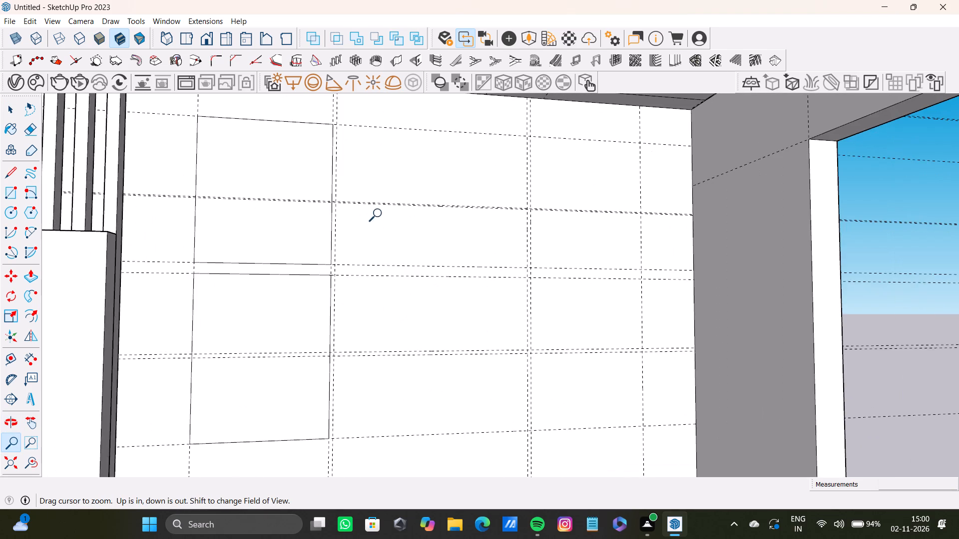
scroll(380, 209, "up", 13)
key("space")
left_click(398, 198)
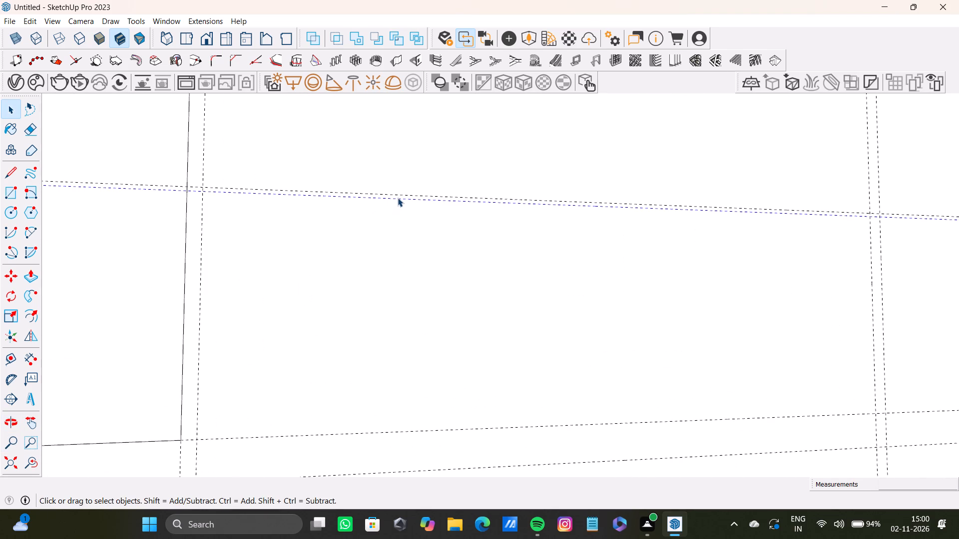
key("Delete")
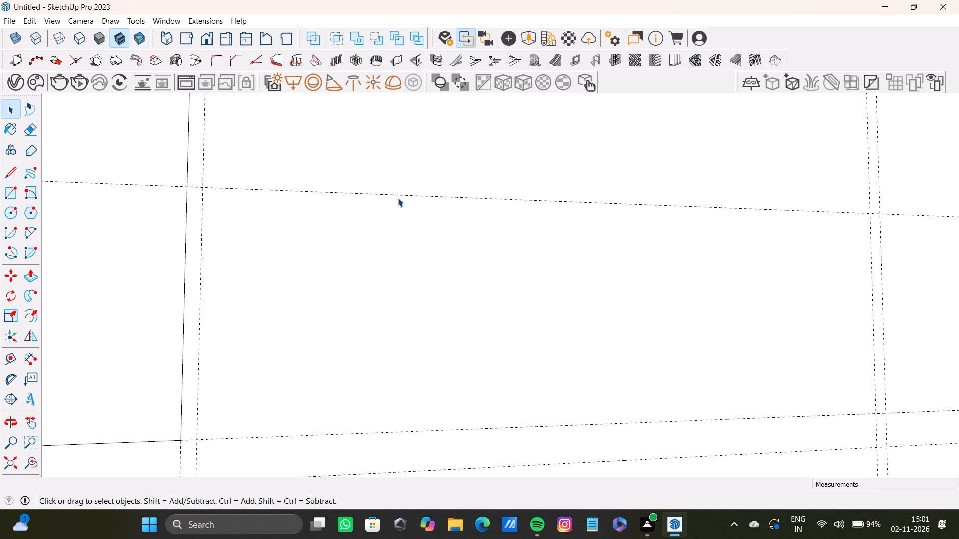
Add a horizontal guide about 3/4" below the remaining guide that closes the top row of the grid.
left_click(4, 462)
scroll(272, 274, "down", 9)
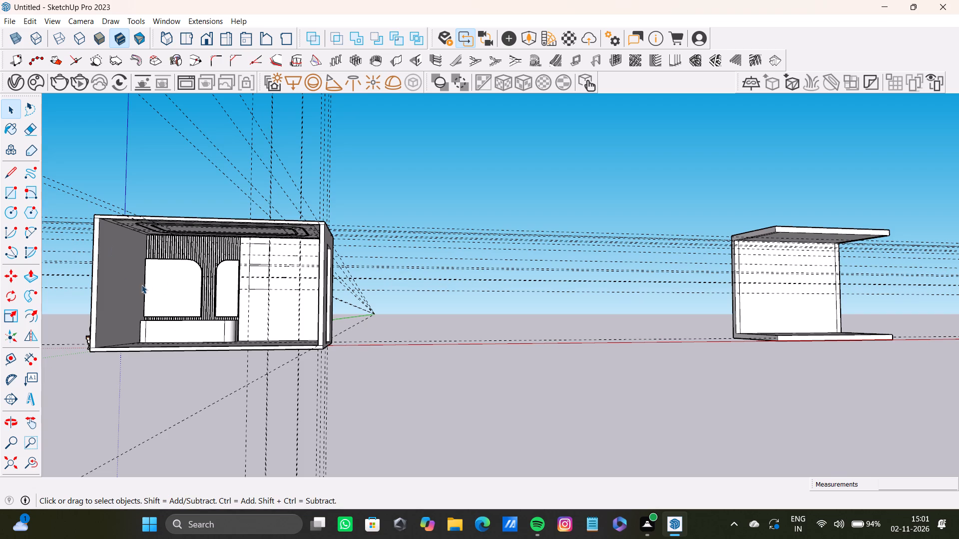
scroll(275, 272, "up", 9)
scroll(284, 261, "down", 4)
middle_click_drag(284, 261, 350, 262, "shift")
scroll(337, 258, "up", 8)
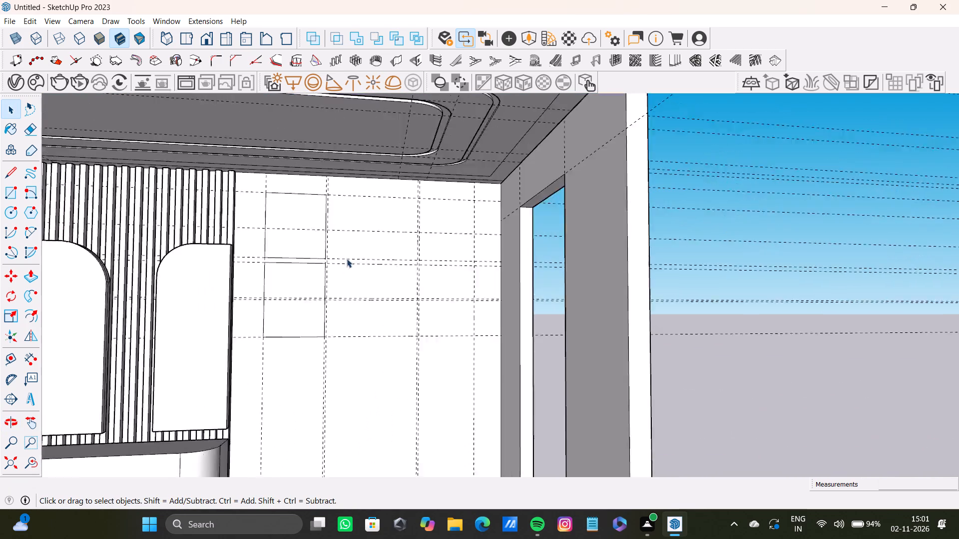
scroll(347, 259, "up", 7)
key("t")
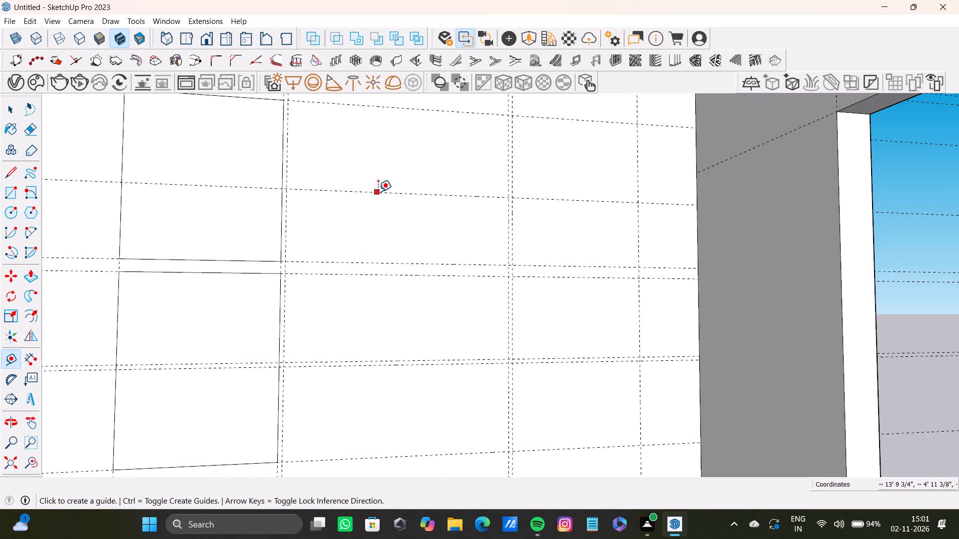
left_click(378, 192)
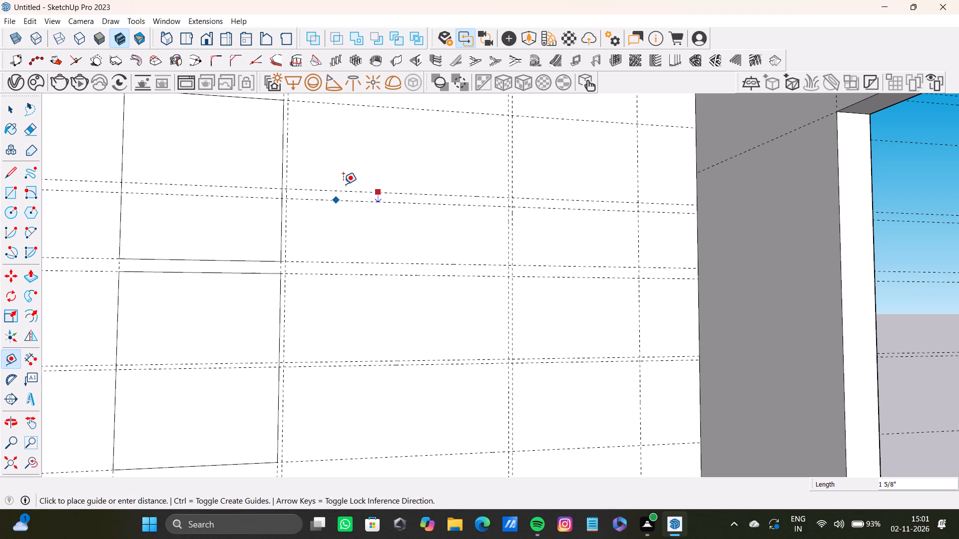
scroll(343, 184, "up", 7)
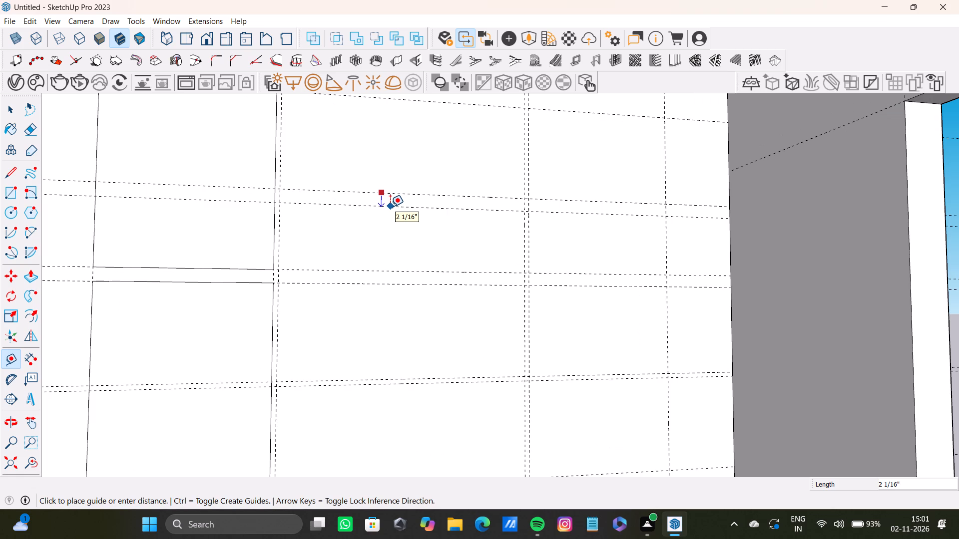
scroll(397, 208, "up", 7)
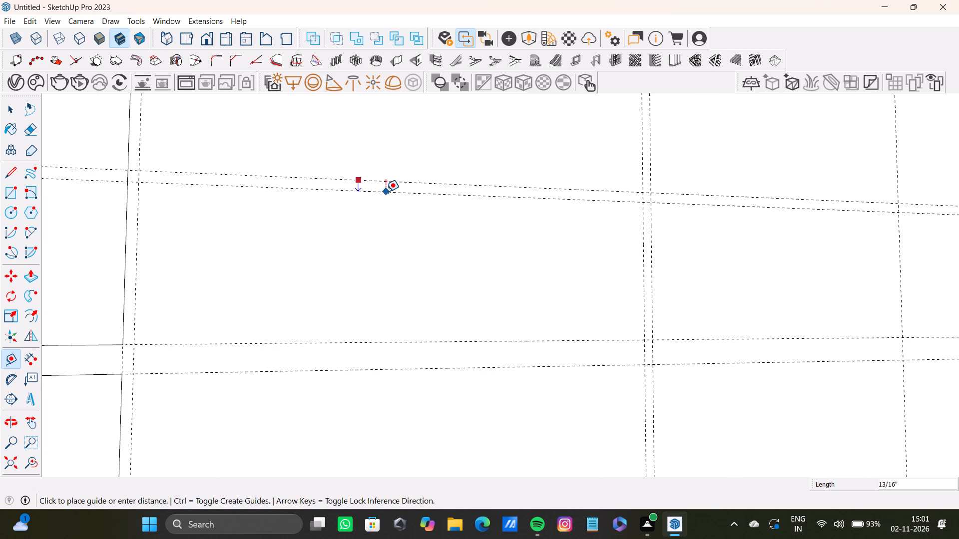
left_click(386, 190)
key("space")
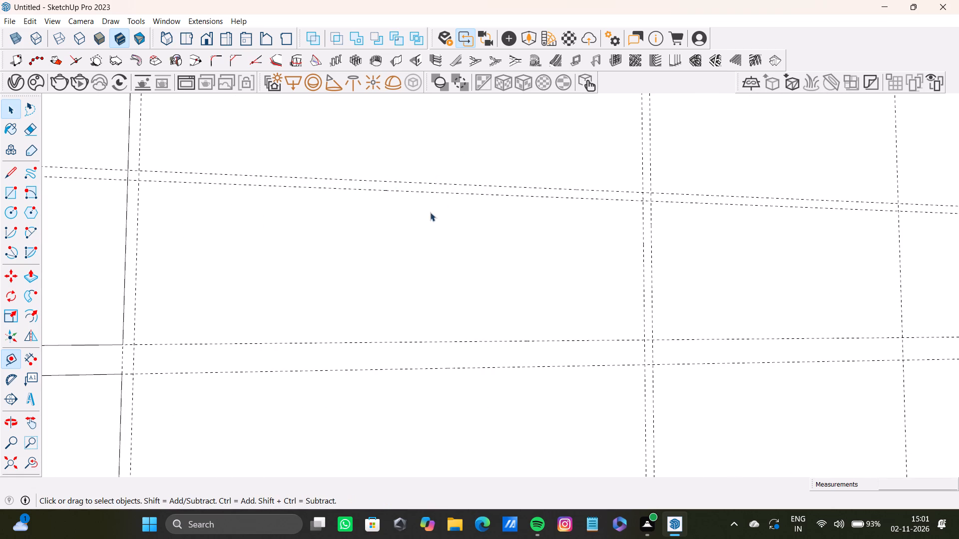
Draw rectangles in the middle column's top two cells, about 3' 1 9/16" by 1' 2 7/8" and 3' 1 9/16" by 11 3/8".
scroll(374, 232, "down", 16)
middle_click_drag(340, 195, 347, 195, "shift")
scroll(347, 195, "down", 1)
key("r")
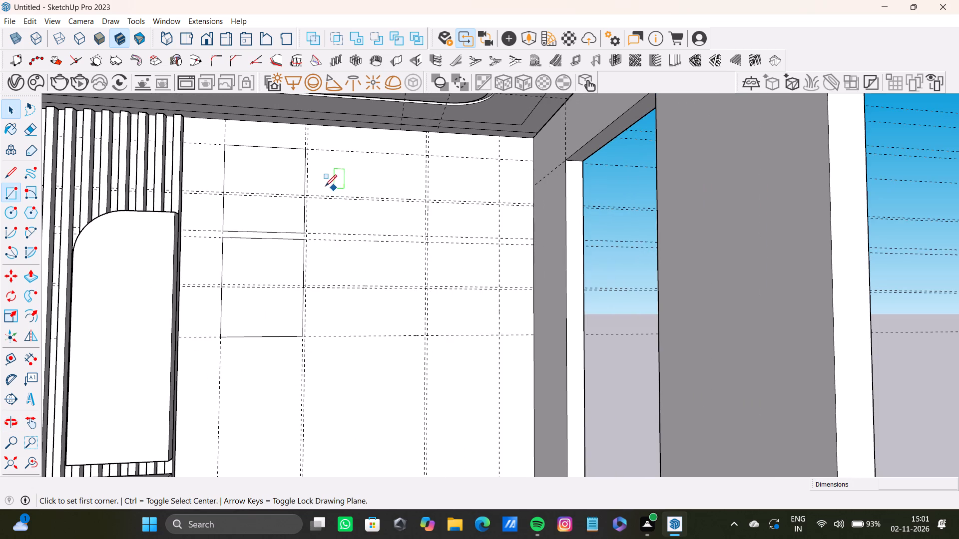
scroll(301, 185, "up", 7)
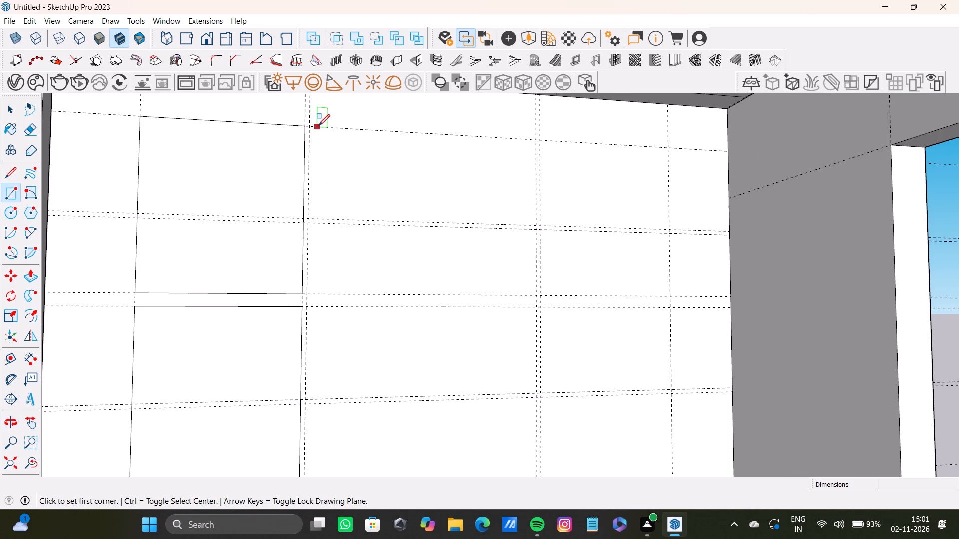
left_click(313, 125)
left_click(535, 224)
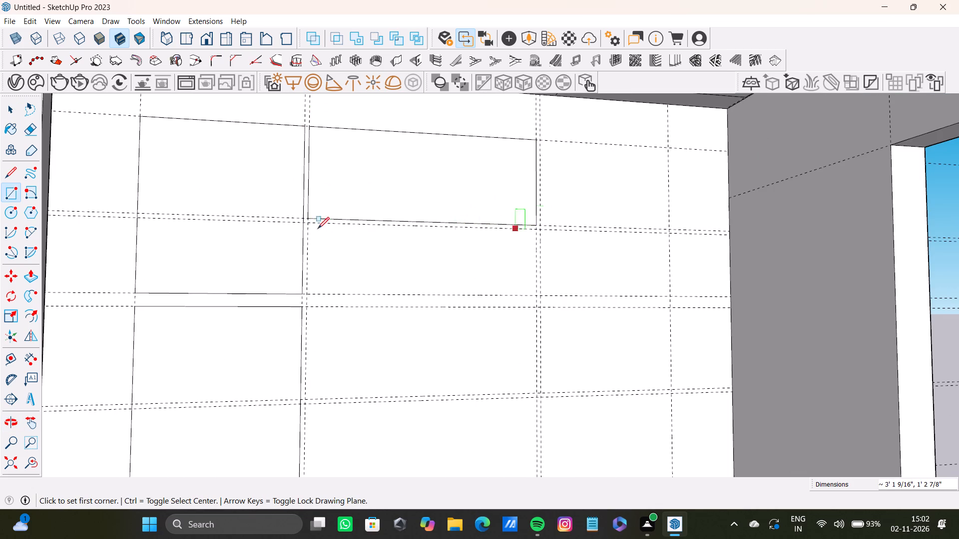
left_click(308, 222)
left_click(535, 297)
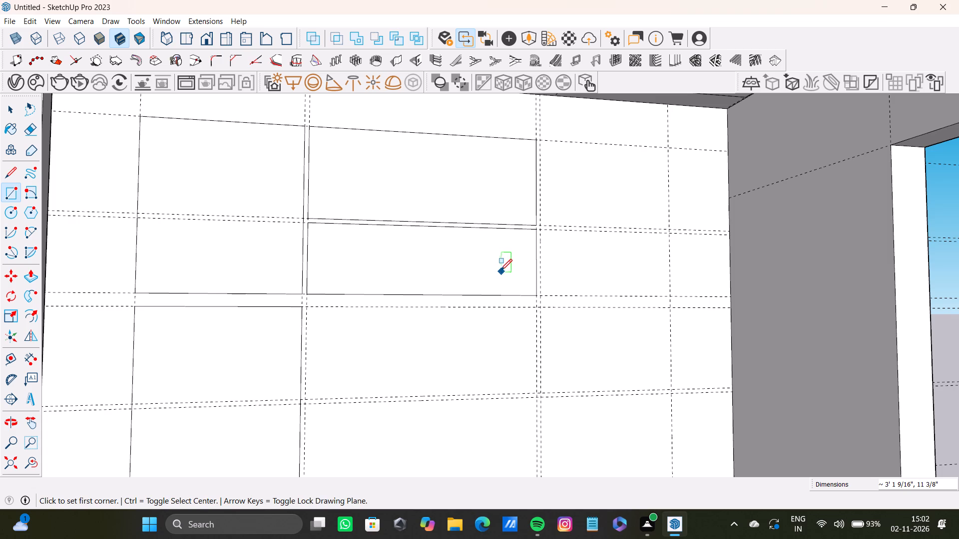
Draw rectangles in the doorway-side column's top two cells, 2' by 1' 2 7/8" and 2' by 11 3/8".
scroll(480, 259, "down", 3)
middle_click_drag(479, 258, 446, 256)
scroll(488, 219, "up", 8)
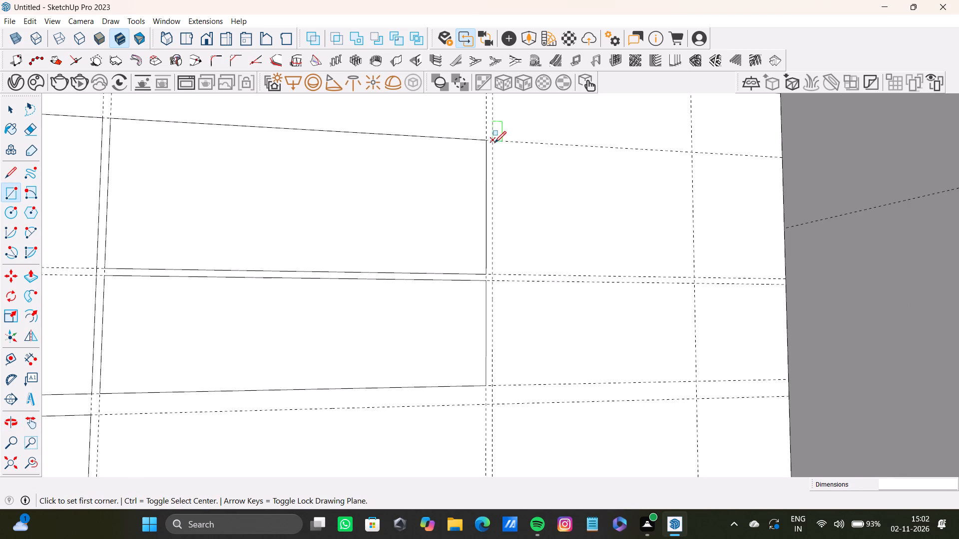
left_click(494, 142)
left_click(695, 277)
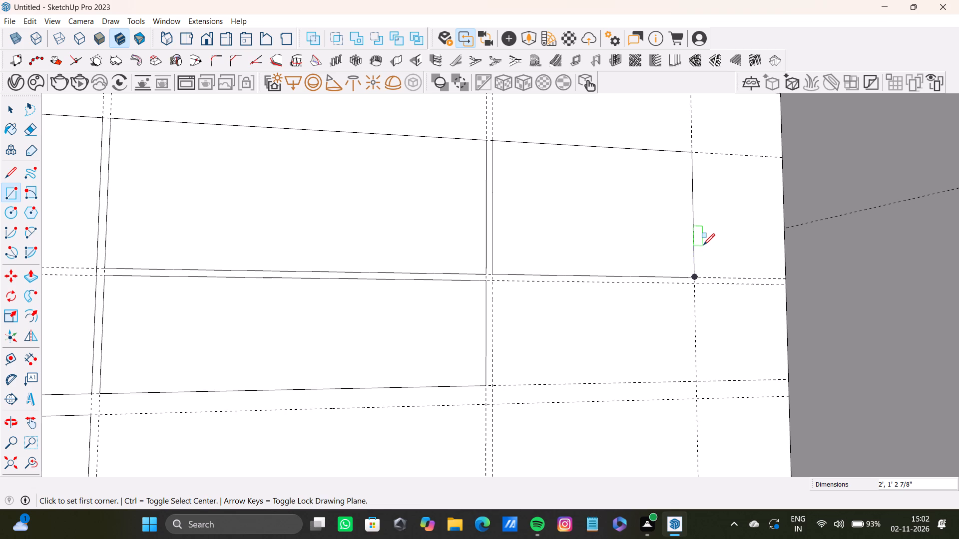
scroll(492, 258, "up", 4)
scroll(547, 269, "up", 8)
left_click(462, 279)
scroll(759, 348, "down", 8)
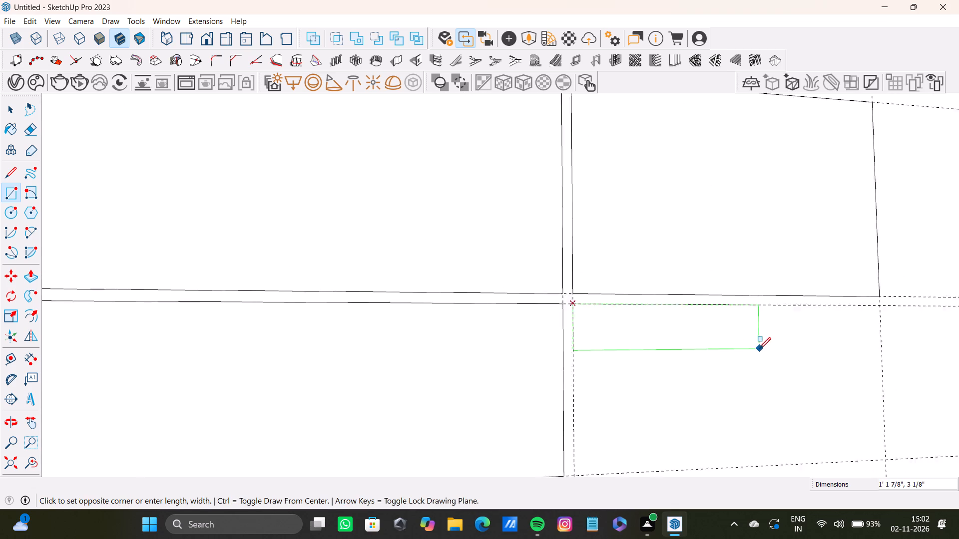
scroll(759, 349, "down", 1)
middle_click_drag(759, 349, 628, 309)
left_click(743, 396)
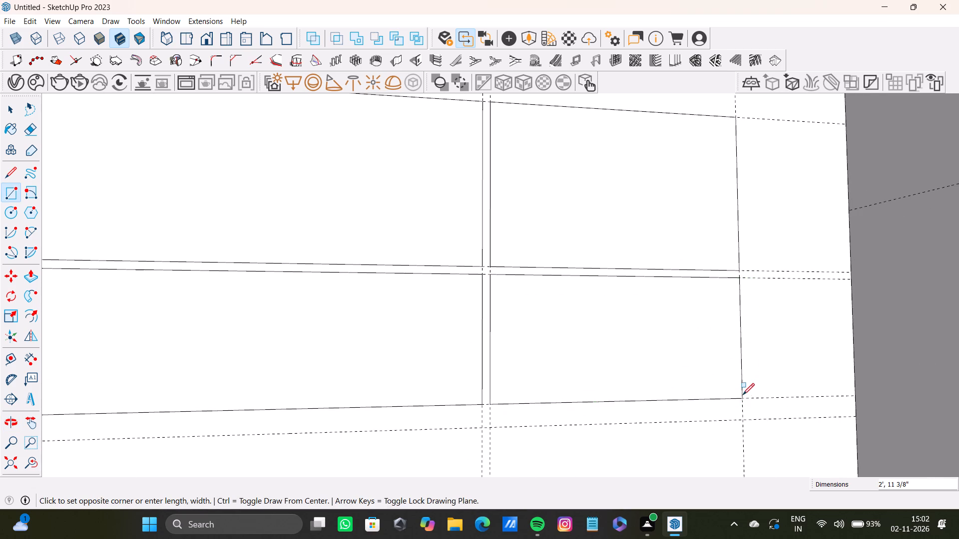
Draw third-row rectangles about 3' 1 9/16" by 1' 2 9/16" in the middle column and 2' by 1' 2 9/16" in the doorway-side column.
scroll(720, 372, "down", 14)
middle_click_drag(457, 315, 452, 248, "shift")
scroll(308, 280, "up", 10)
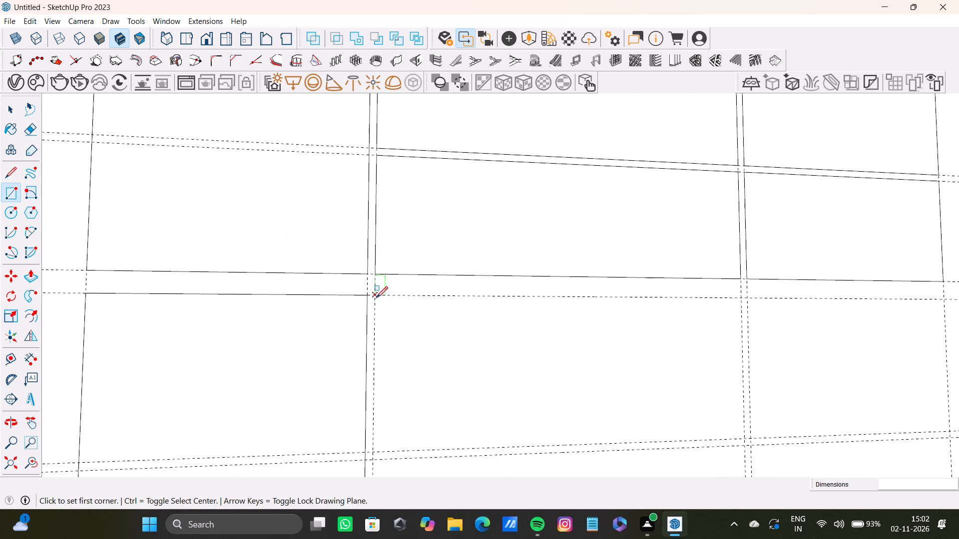
left_click_drag(376, 295, 392, 303)
scroll(708, 424, "down", 3)
middle_click_drag(700, 416, 661, 378, "shift")
left_click(698, 398)
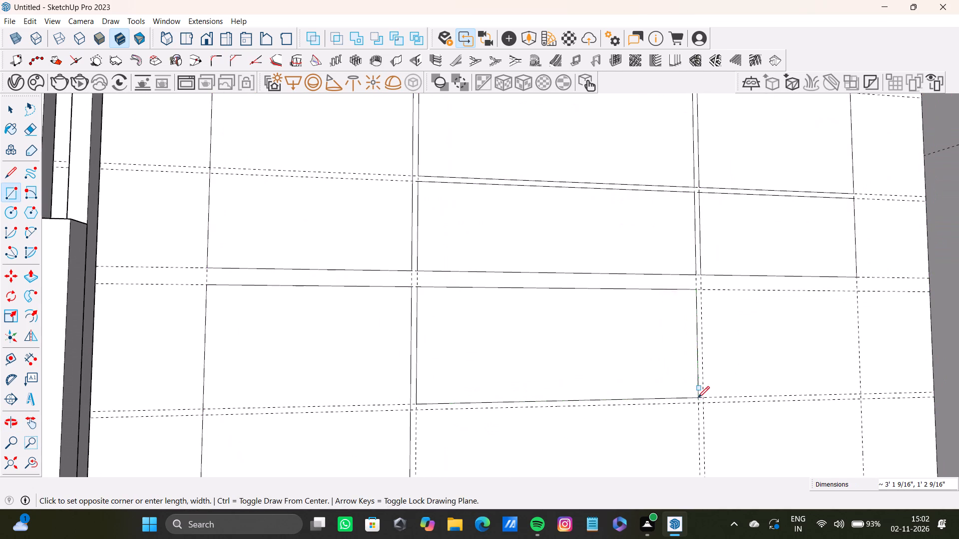
left_click(701, 290)
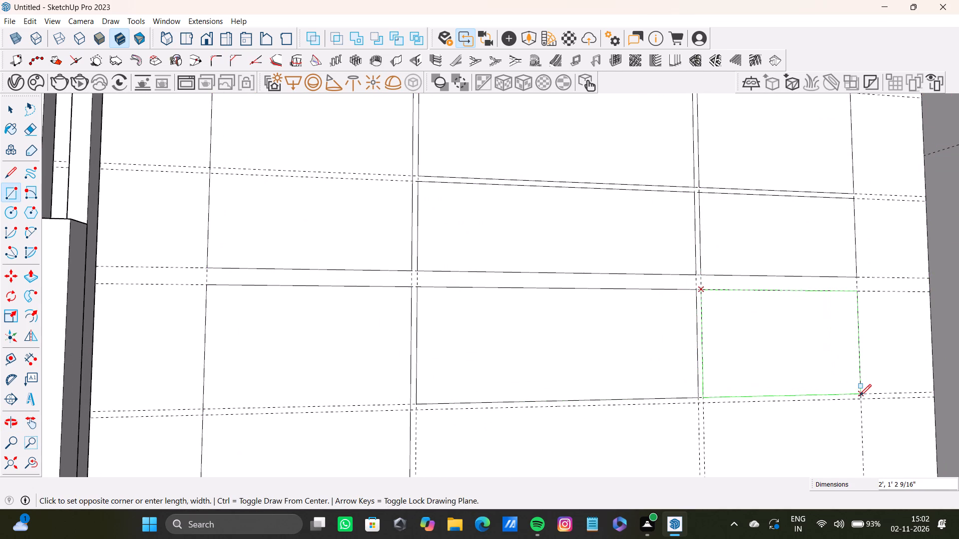
left_click(860, 394)
Draw bottom-row rectangles in the middle and doorway-side columns, the doorway-side one 2' by about 1' 3 3/8".
scroll(733, 357, "down", 4)
middle_click_drag(645, 365, 495, 206, "shift")
scroll(414, 227, "up", 7)
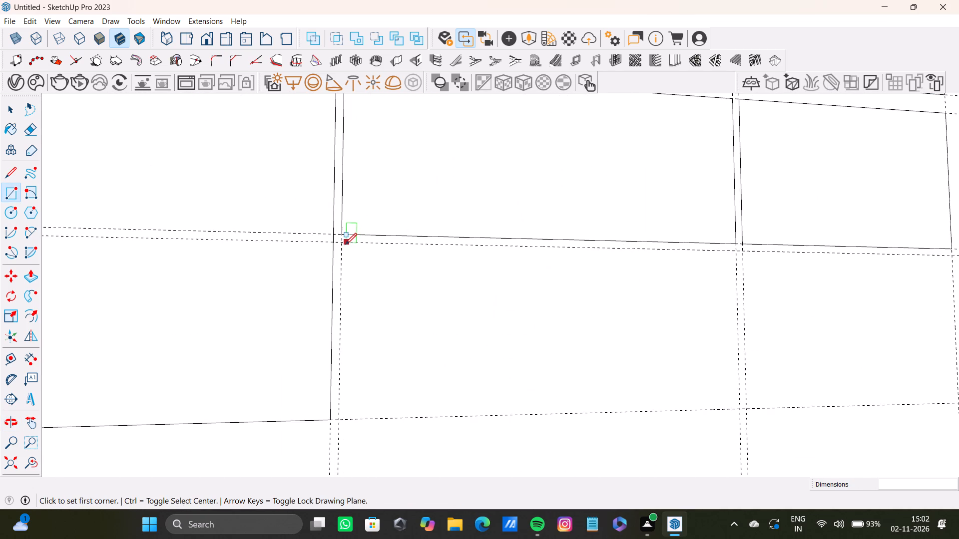
left_click(344, 245)
left_click(739, 408)
scroll(705, 326, "down", 4)
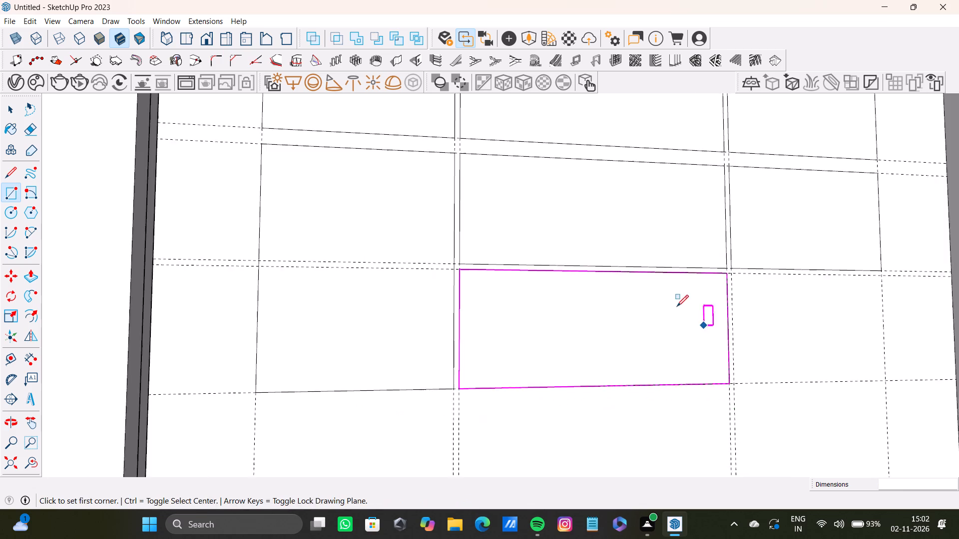
middle_click_drag(675, 305, 313, 252, "shift")
scroll(471, 247, "up", 6)
left_click(339, 202)
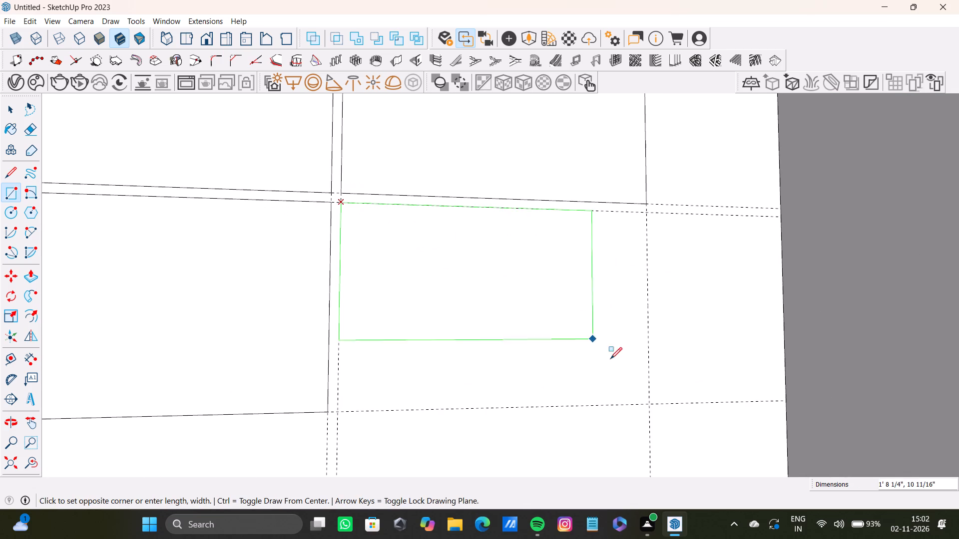
left_click(644, 407)
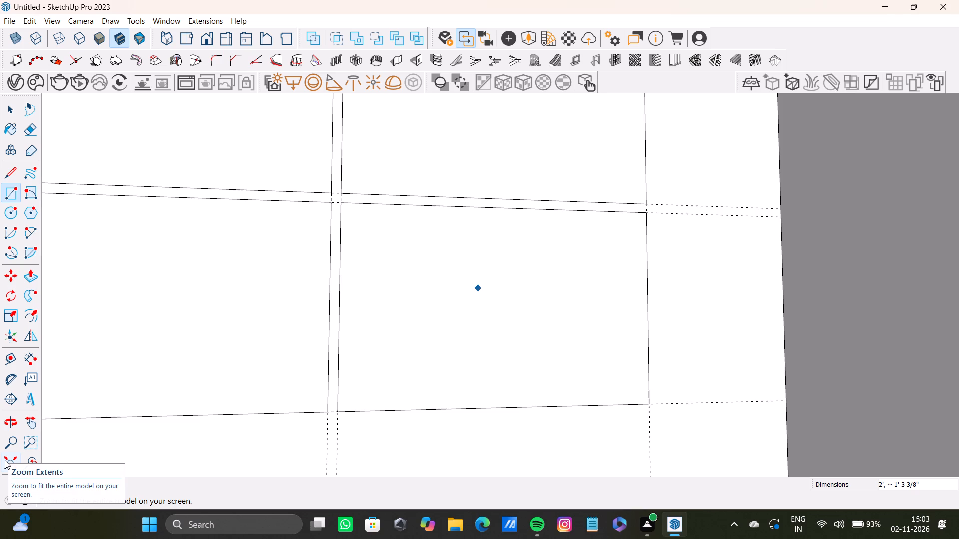
Draw a rectangle in the top cell of the column beside the fluted panel, ending at the upper guide of the row gap.
left_click(5, 460)
left_click(9, 465)
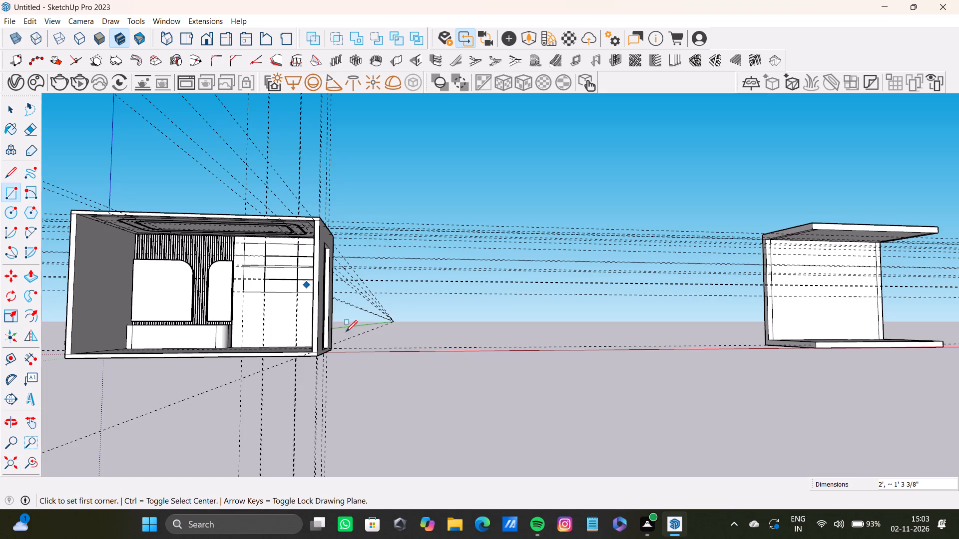
scroll(251, 240, "down", 8)
middle_click_drag(261, 296, 440, 289)
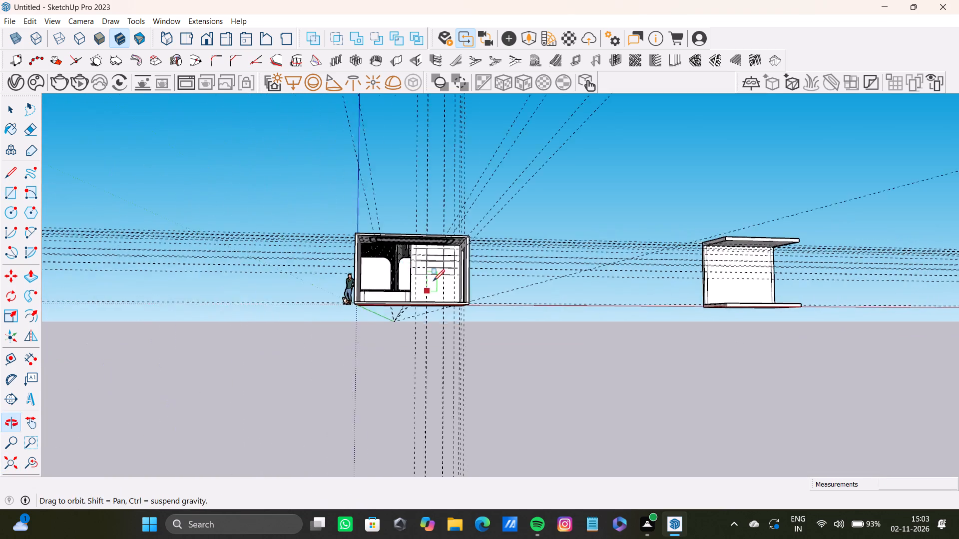
scroll(453, 263, "up", 20)
scroll(453, 263, "up", 4)
key("space")
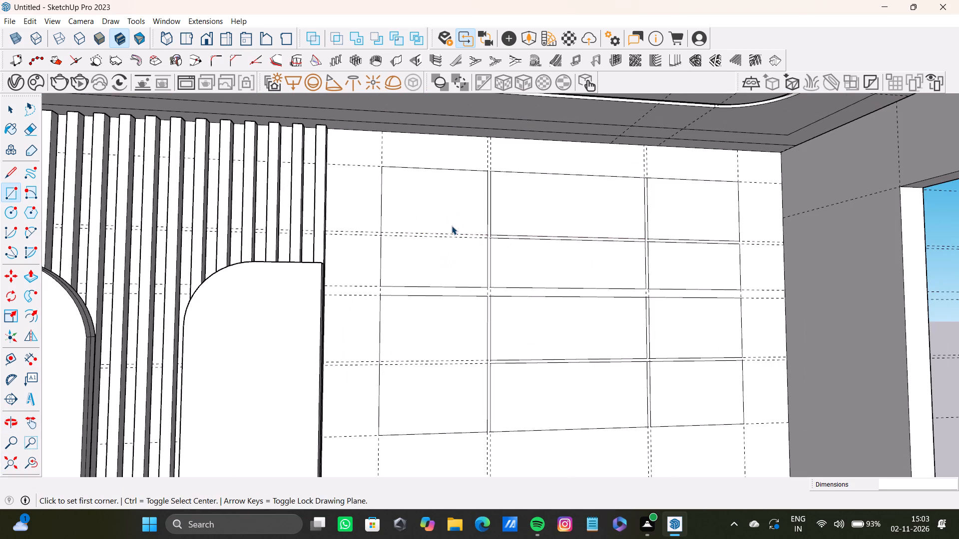
key("r")
left_click(385, 167)
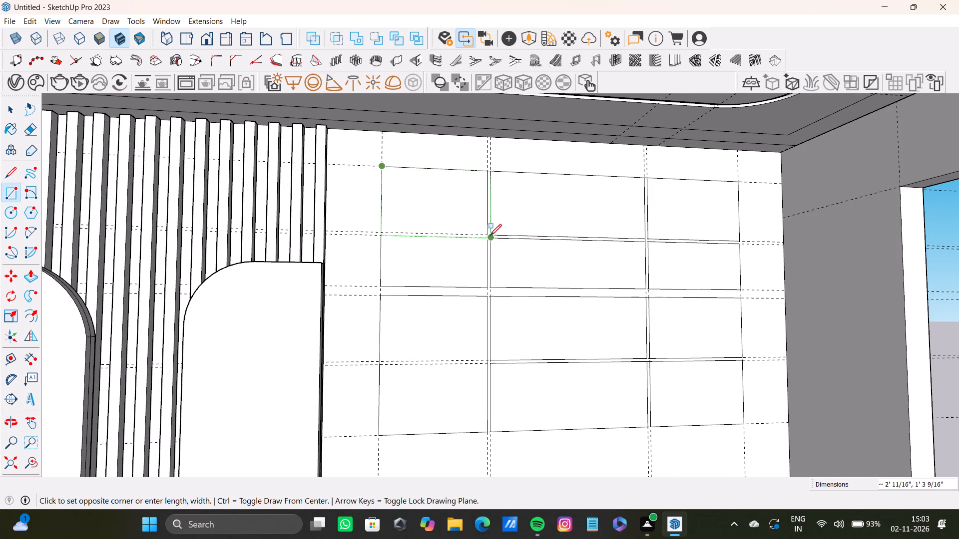
left_click(485, 234)
scroll(381, 243, "up", 8)
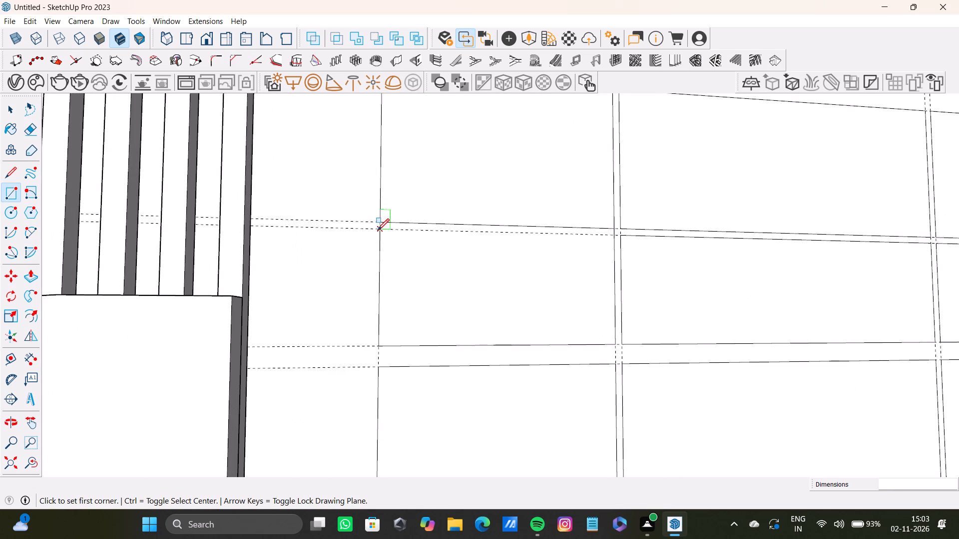
Draw rectangles in the second, third and bottom cells of the column beside the fluted panel, ending at the row-gap guides.
left_click(378, 230)
left_click(617, 339)
scroll(513, 296, "down", 10)
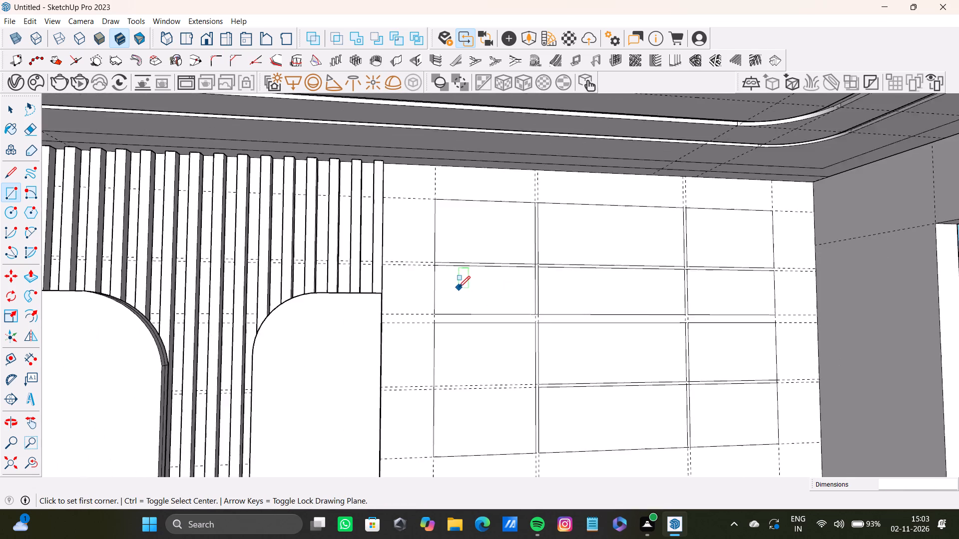
middle_click_drag(459, 287, 427, 179)
scroll(476, 301, "up", 8)
left_click(340, 150)
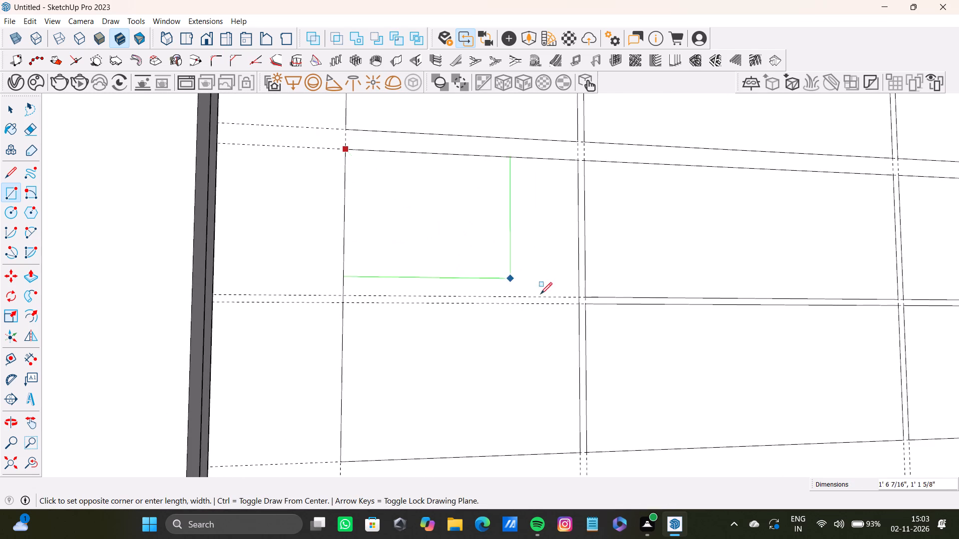
left_click(579, 299)
left_click(343, 303)
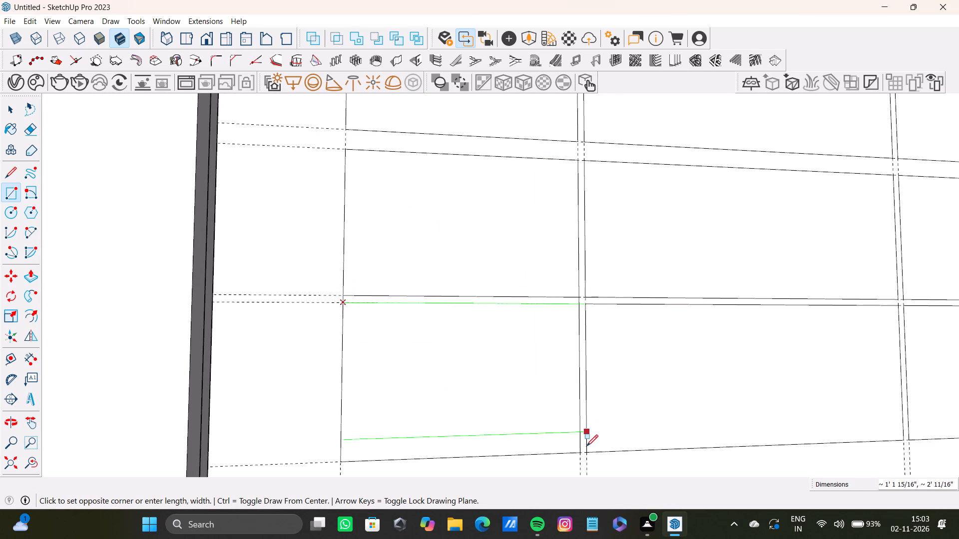
left_click(580, 450)
key("space")
Delete the four short edges closing the ends of the two narrow row gaps in the column beside the fluted panel.
scroll(333, 301, "up", 7)
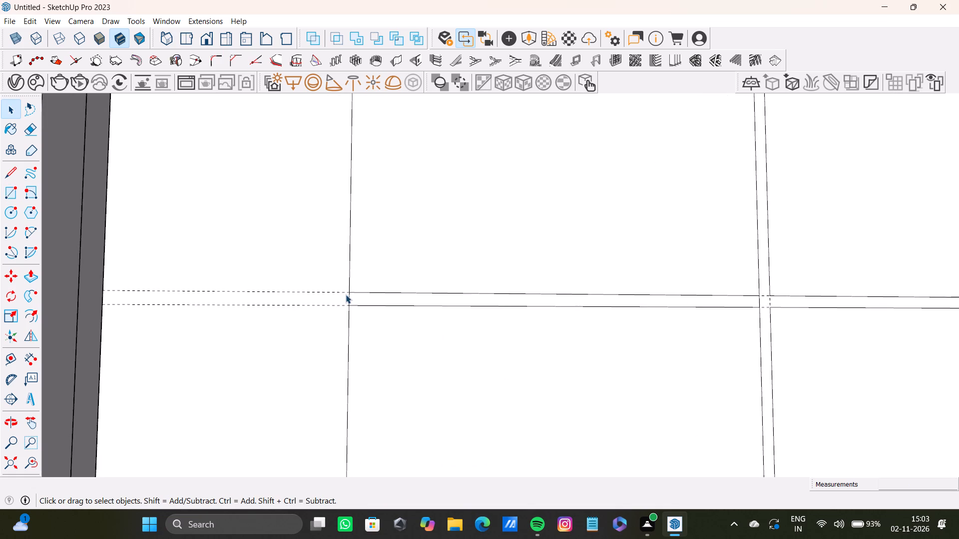
scroll(346, 294, "up", 3)
left_click(352, 306)
scroll(373, 305, "down", 8)
middle_click_drag(364, 312, 166, 311, "shift")
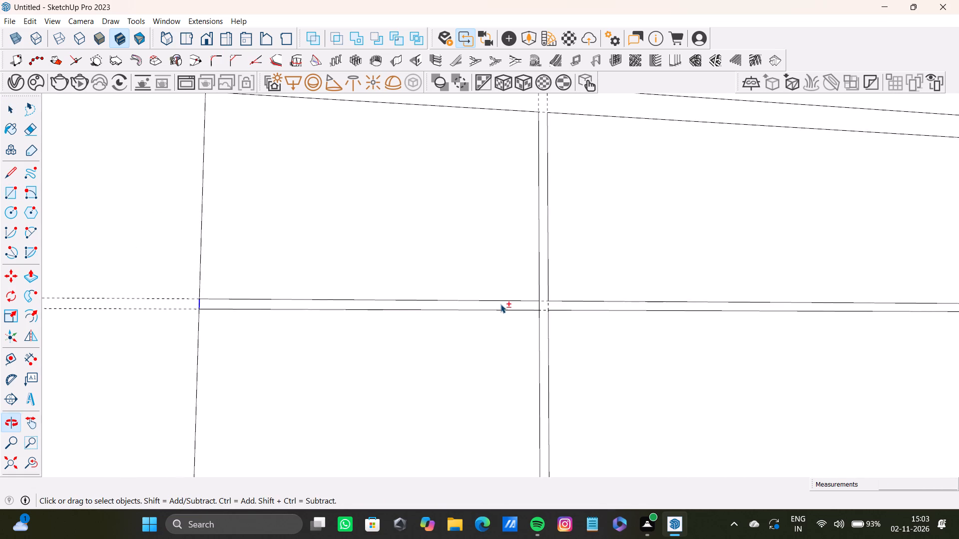
scroll(502, 304, "up", 10, "shift")
left_click(497, 302, "shift")
scroll(484, 295, "down", 5, "shift")
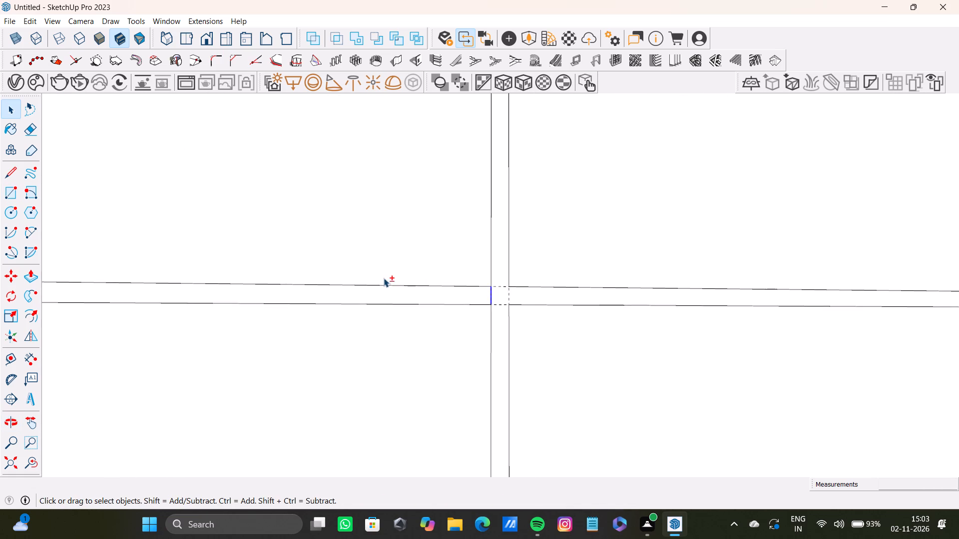
scroll(384, 278, "down", 19, "shift")
middle_click_drag(377, 267, 395, 309, "shift")
scroll(343, 250, "up", 10, "shift")
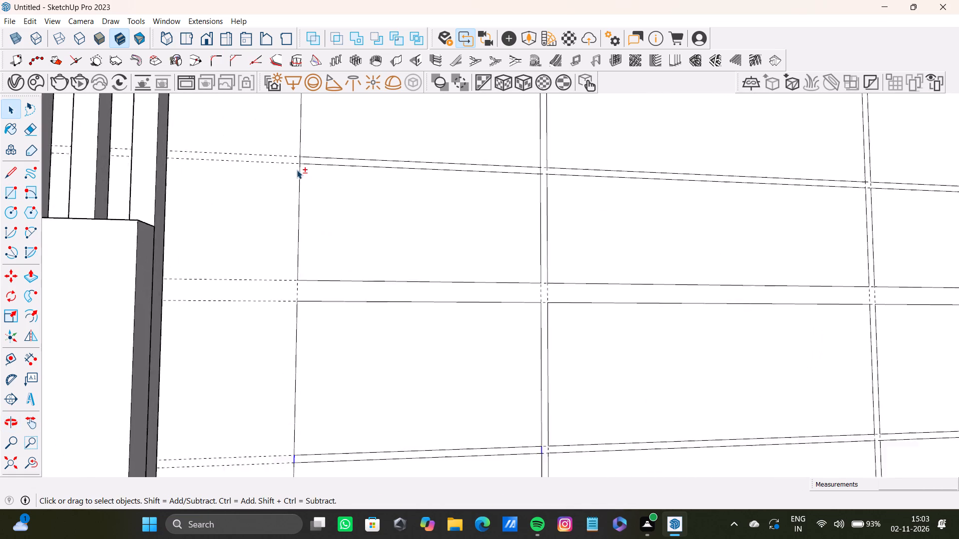
scroll(297, 170, "up", 13, "shift")
left_click(295, 163, "shift")
scroll(568, 198, "down", 3, "shift")
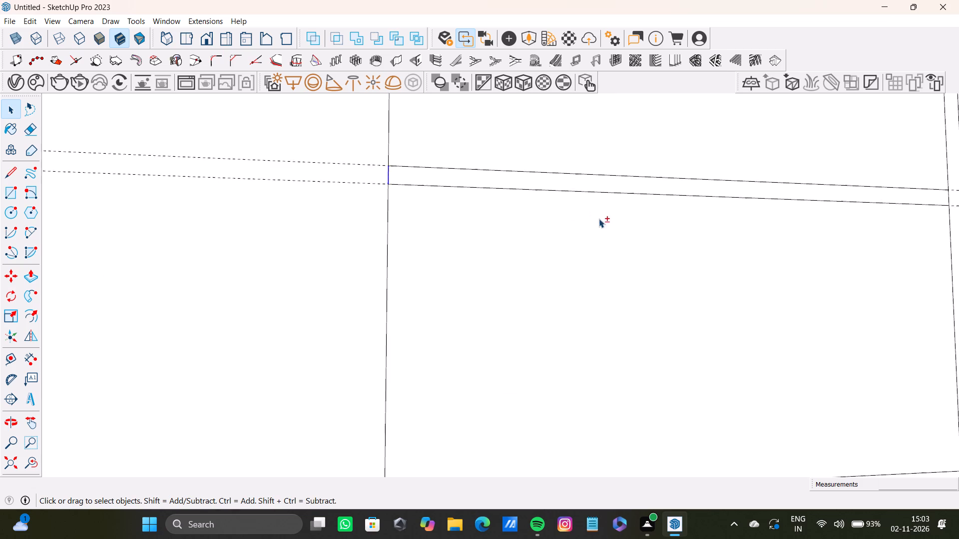
scroll(599, 219, "down", 9, "shift")
middle_click_drag(609, 254, 340, 252, "shift")
scroll(542, 222, "up", 10, "shift")
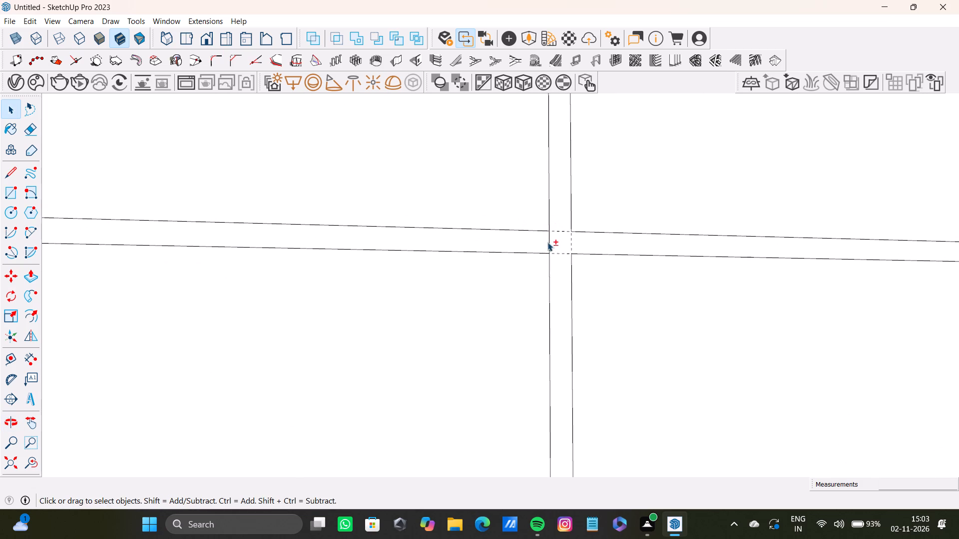
left_click(549, 246, "shift")
scroll(547, 244, "down", 12, "shift")
scroll(772, 251, "down", 5, "shift")
middle_click_drag(758, 253, 548, 209, "shift")
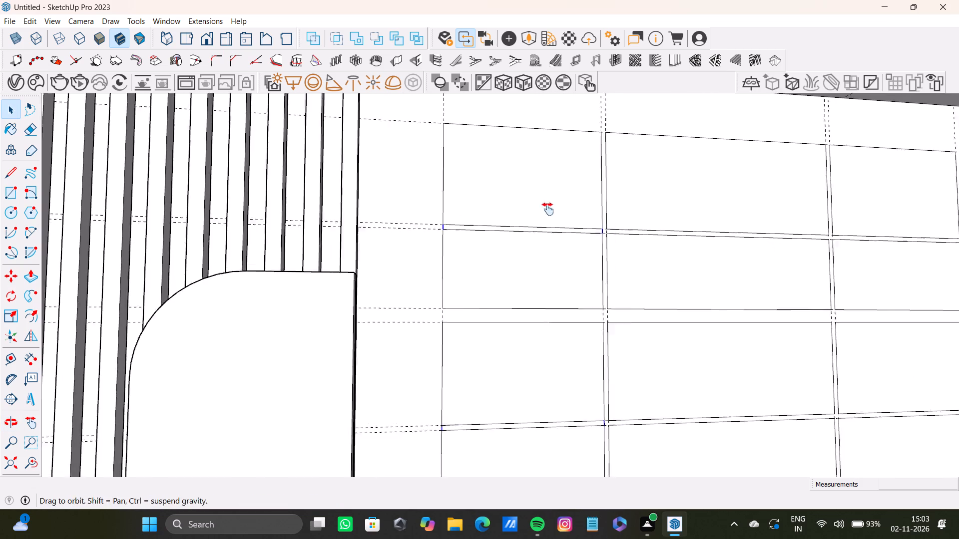
middle_click_drag(548, 209, 544, 209, "shift")
scroll(776, 237, "up", 16, "shift")
scroll(685, 205, "down", 13, "shift")
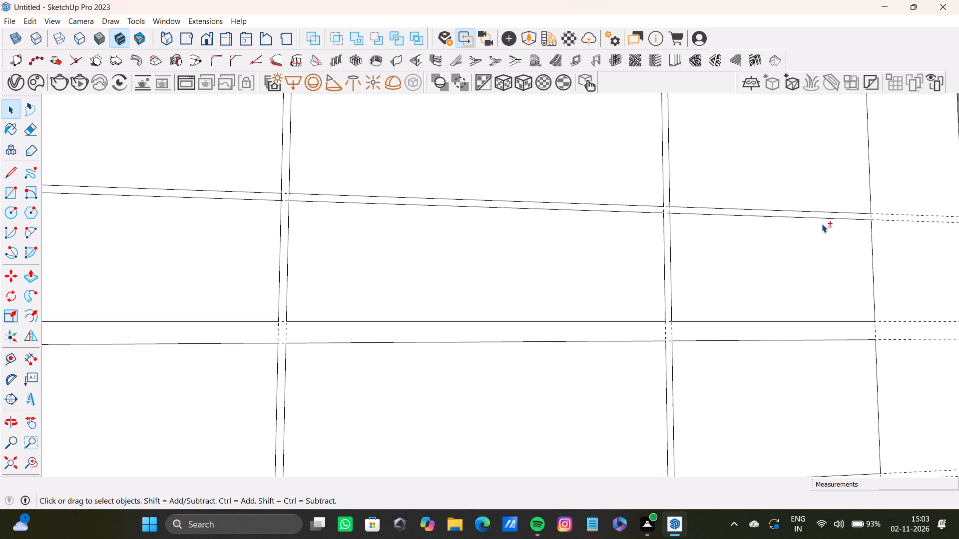
scroll(898, 230, "up", 4, "shift")
scroll(883, 238, "down", 8, "shift")
middle_click_drag(833, 262, 774, 145, "shift")
scroll(725, 198, "down", 4, "shift")
scroll(678, 329, "up", 9, "shift")
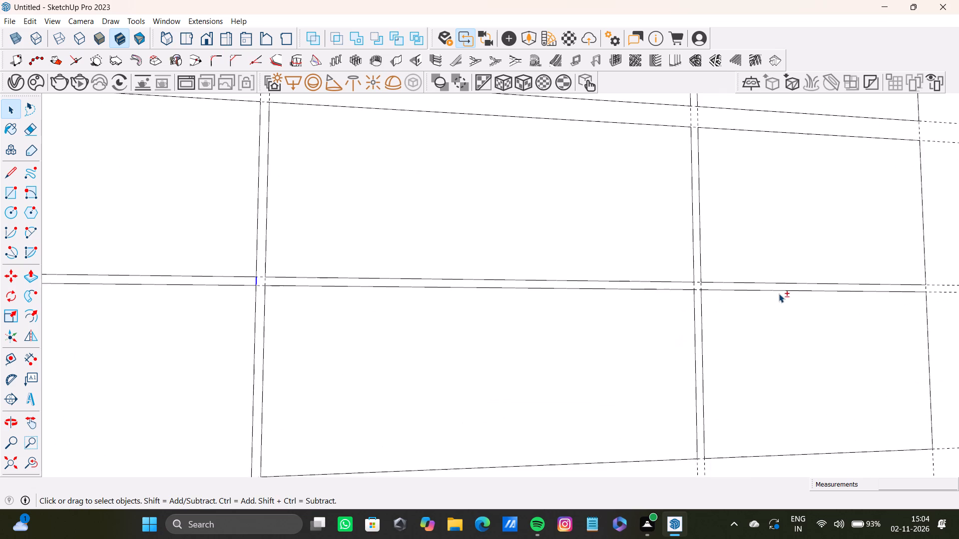
scroll(835, 293, "down", 3, "shift")
middle_click_drag(807, 292, 523, 233, "shift")
scroll(615, 234, "up", 8, "shift")
scroll(578, 223, "down", 12, "shift")
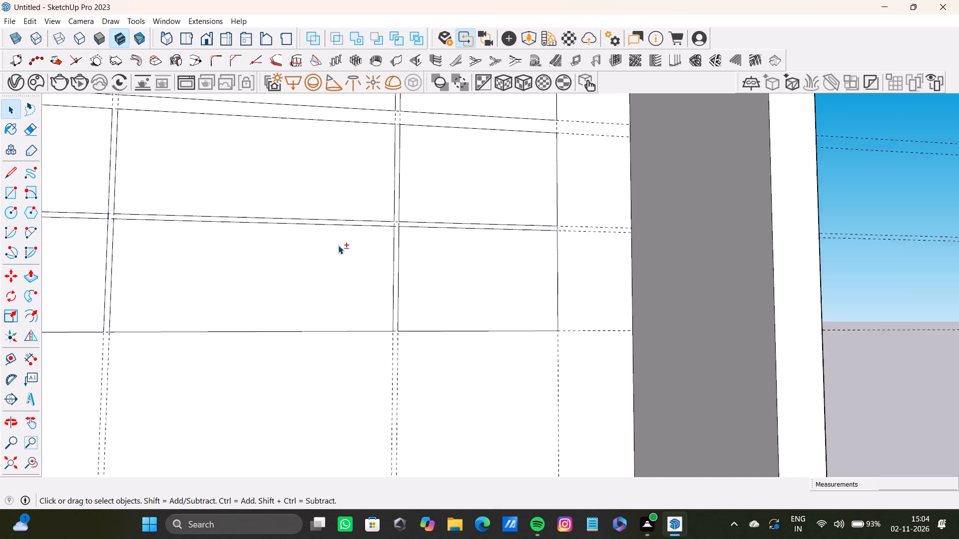
scroll(338, 245, "down", 5, "shift")
middle_click_drag(295, 228, 618, 335, "shift")
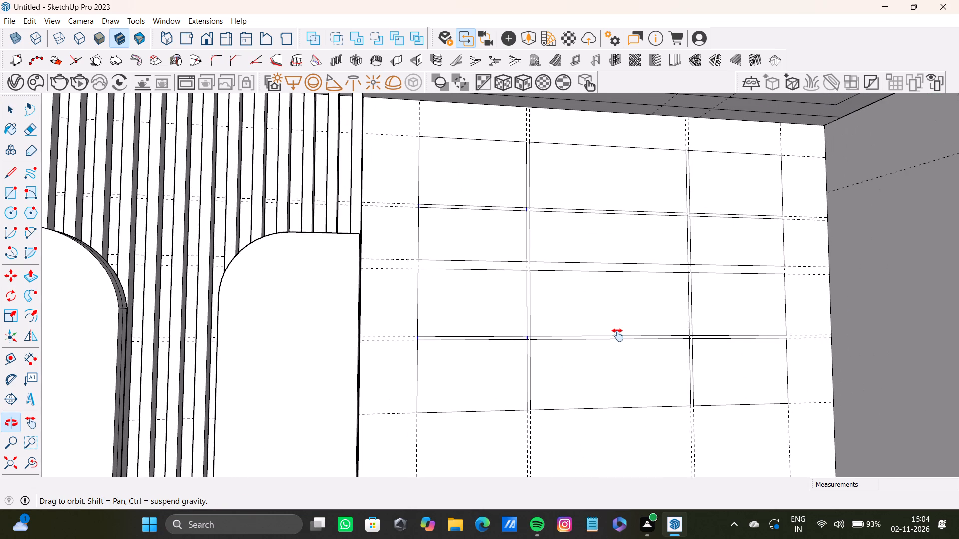
middle_click_drag(618, 335, 608, 332, "shift")
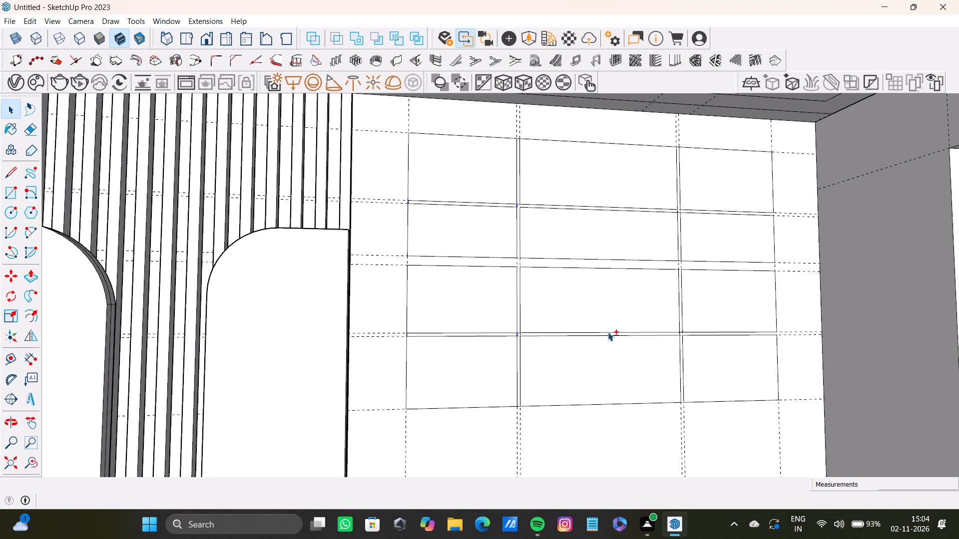
key("Delete")
key("Delete")
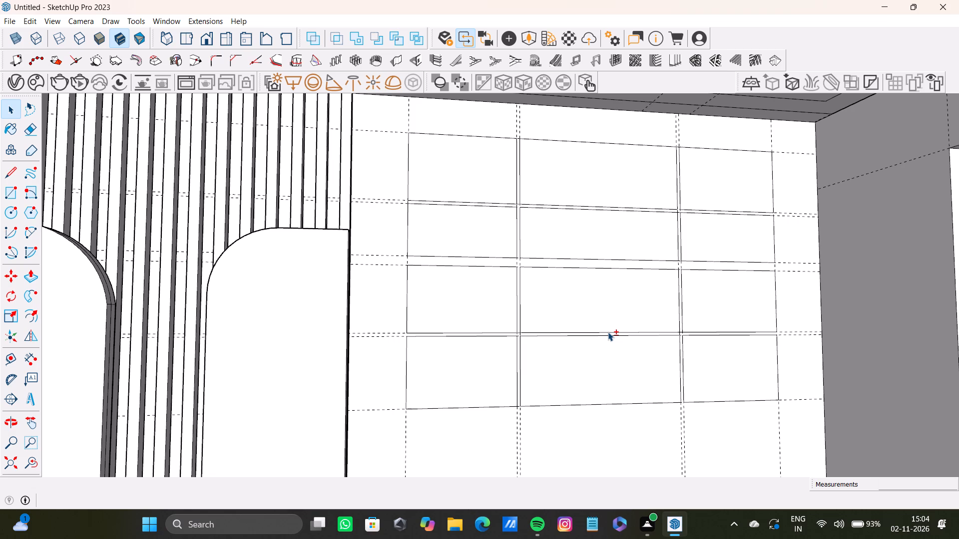
Pull the top cell beside the fluted panel out from the wall about 1' 8 1/16" with Push/Pull.
scroll(397, 244, "down", 20)
scroll(397, 244, "down", 8)
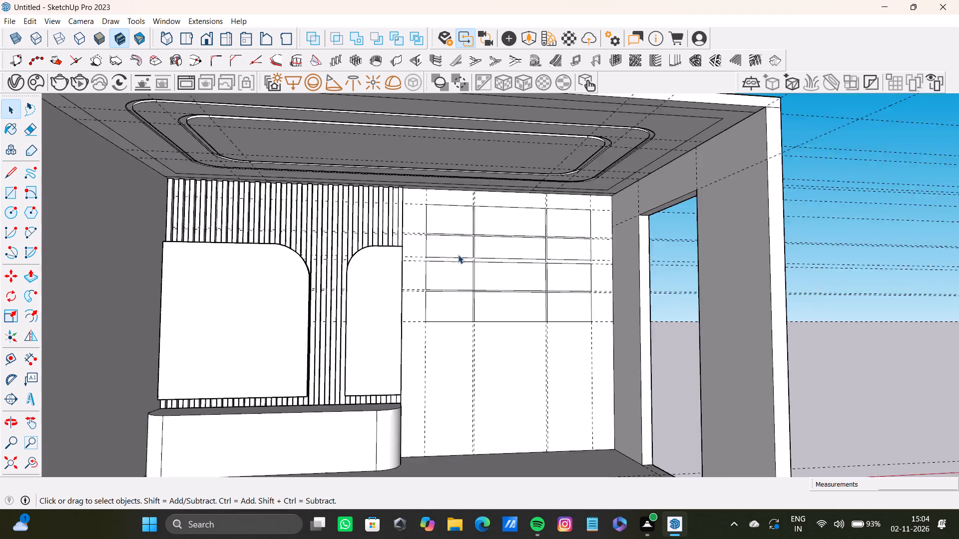
scroll(458, 255, "down", 4)
scroll(462, 257, "up", 1, "shift")
middle_click_drag(462, 257, 415, 277, "shift")
scroll(412, 256, "up", 8)
key("space")
left_click(409, 243)
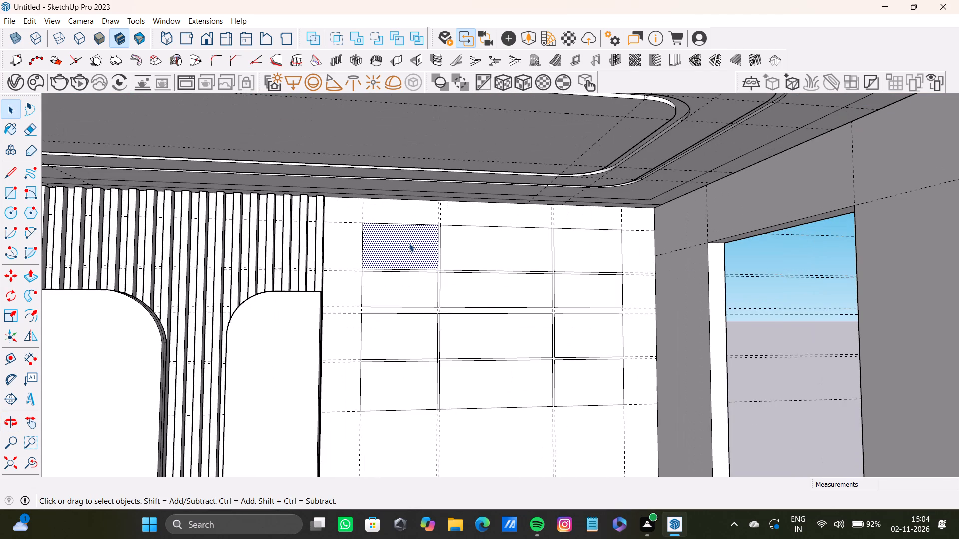
key("p")
left_click_drag(411, 241, 436, 245)
Pull the second-row cell beside the fluted panel out 1' 8 1/16", flush with the box above it.
scroll(436, 246, "down", 4)
middle_click_drag(411, 295, 382, 294)
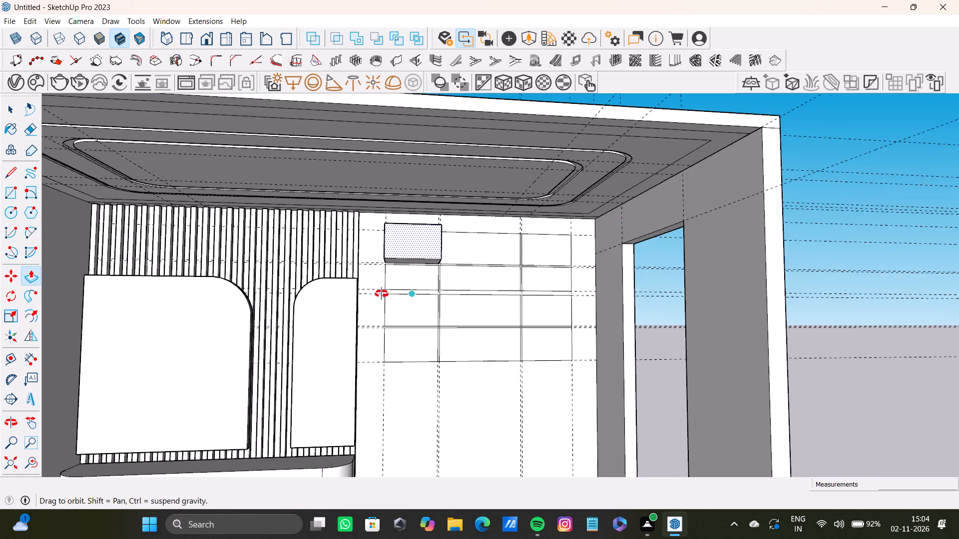
middle_click_drag(382, 294, 343, 288)
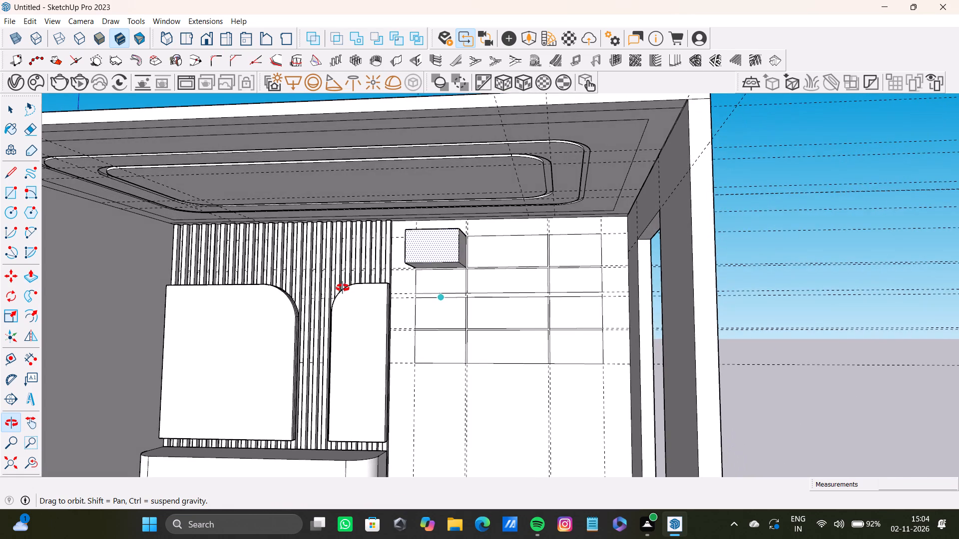
middle_click_drag(343, 288, 317, 290)
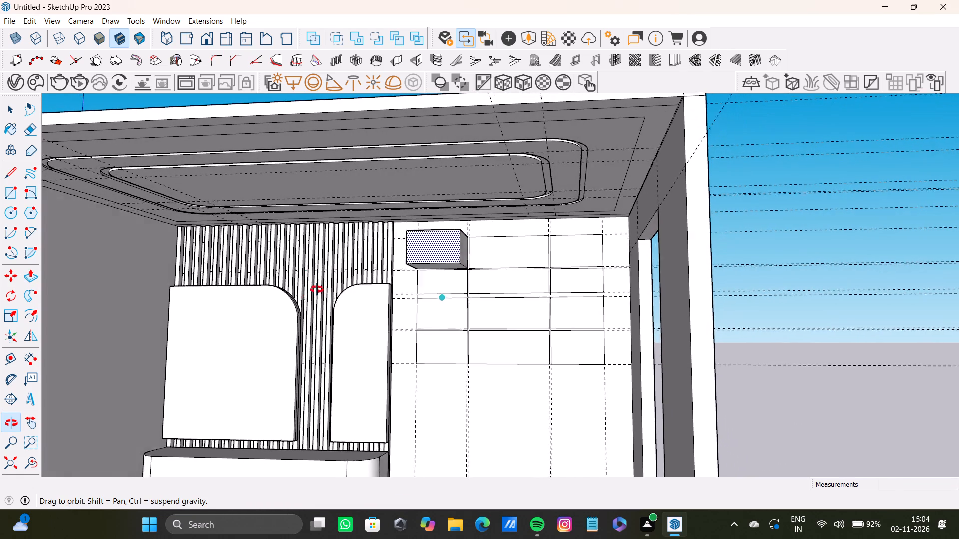
middle_click_drag(317, 290, 312, 291)
key("space")
scroll(457, 244, "up", 7)
left_click(473, 292)
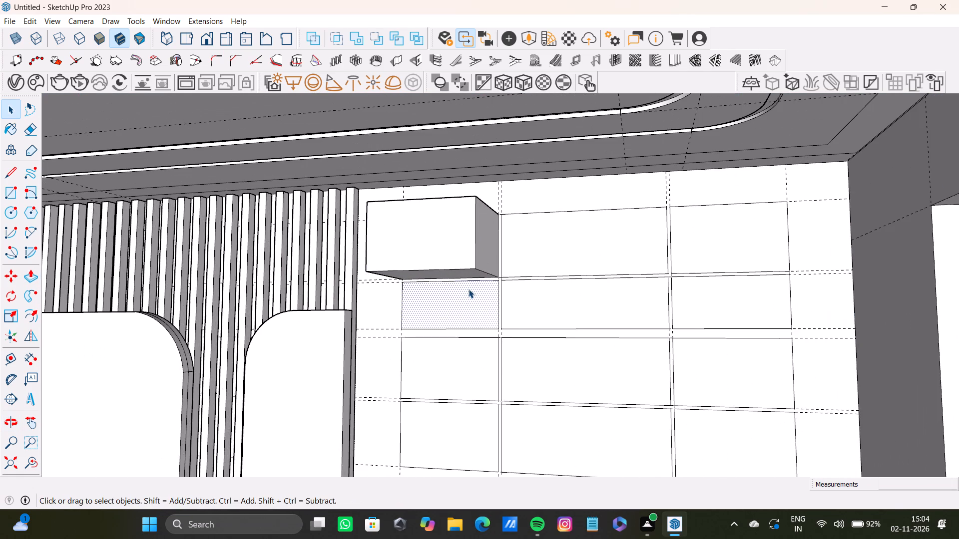
key("p")
left_click_drag(464, 290, 442, 255)
Pull the middle column's top two cells out 1' 8 1/16", flush with the neighbouring boxes.
scroll(495, 241, "down", 4)
middle_click_drag(495, 241, 637, 237)
scroll(529, 242, "up", 2)
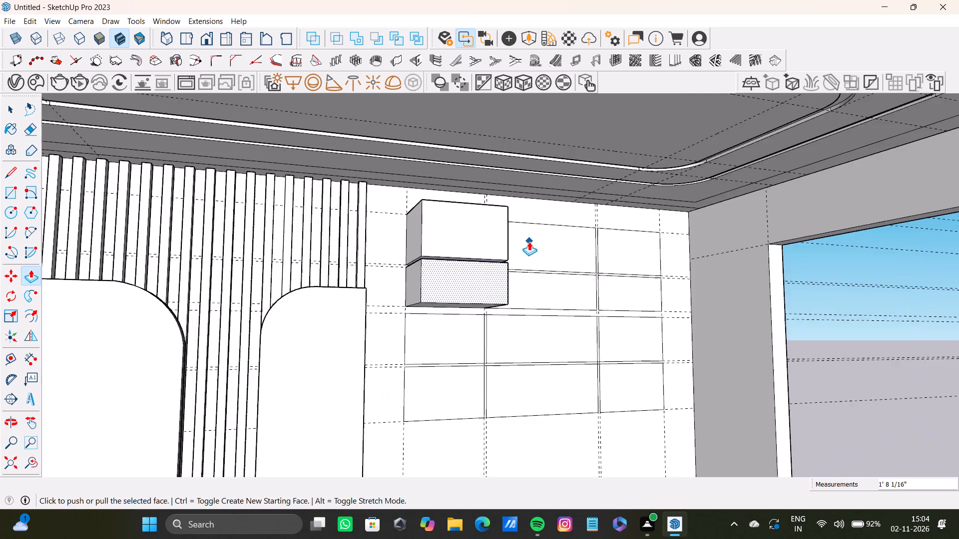
scroll(529, 242, "up", 6)
key("space")
left_click(531, 240)
key("p")
left_click_drag(501, 255, 444, 247)
key("space")
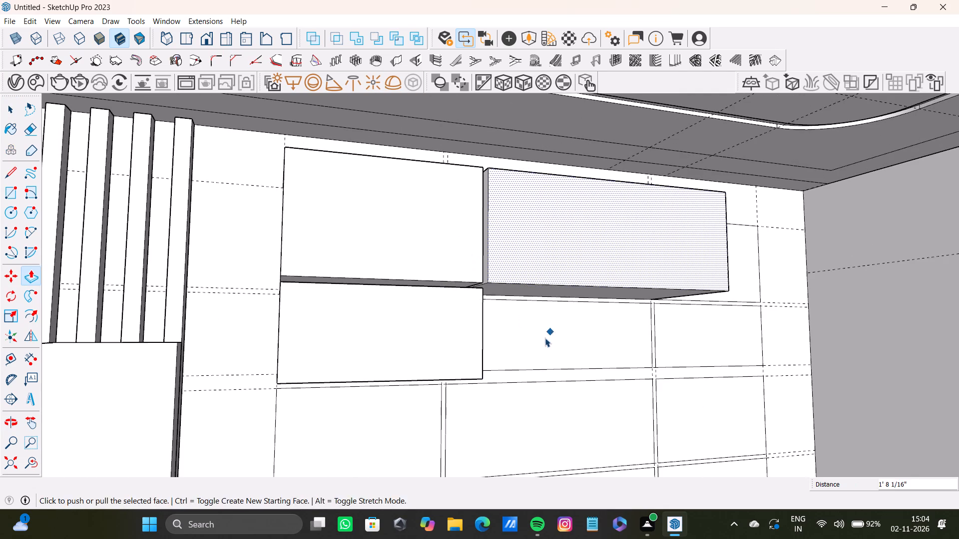
left_click(537, 327)
left_click_drag(532, 328, 403, 287)
key("p")
key("p")
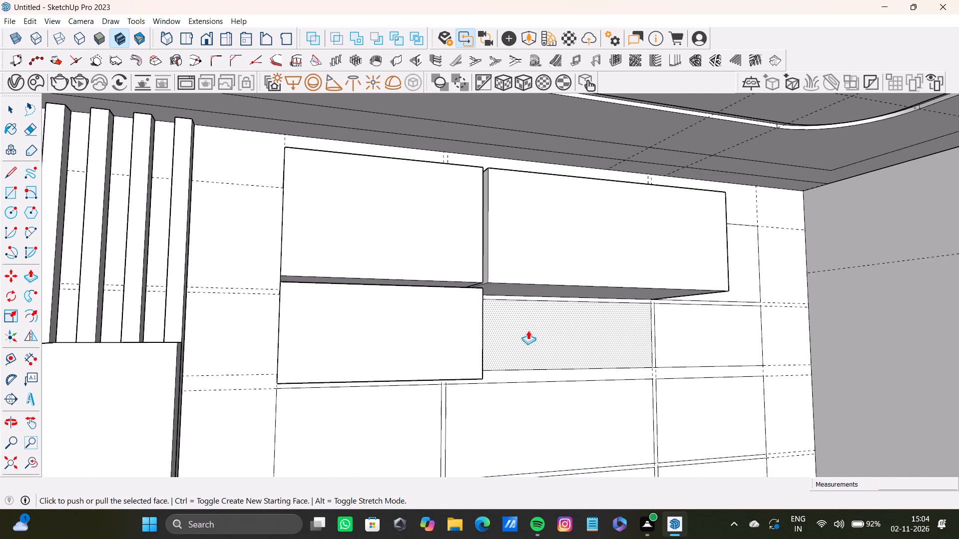
left_click_drag(514, 328, 397, 302)
key("space")
Pull the doorway-side column's top two cells out flush with the middle column's boxes.
middle_click_drag(721, 254, 623, 251)
key("space")
left_click(797, 255)
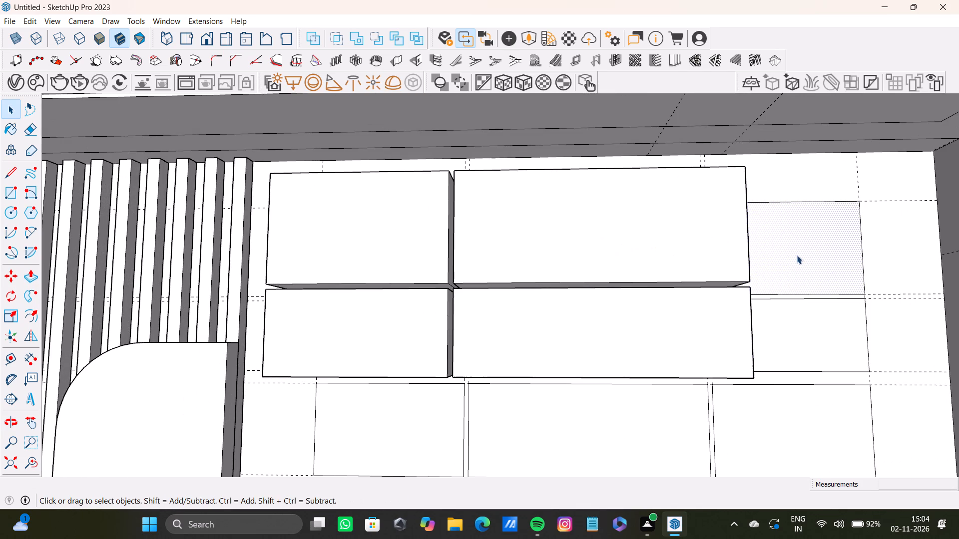
key("p")
left_click_drag(792, 256, 690, 239)
key("space")
left_click(771, 316)
key("p")
left_click_drag(773, 311, 655, 270)
key("space")
Raise the top face of the second-row box beside the fluted panel about 3/8", plus about 1/8" more, to narrow the row gap.
scroll(387, 294, "up", 4)
scroll(409, 275, "down", 14)
middle_click_drag(404, 294, 400, 232, "shift")
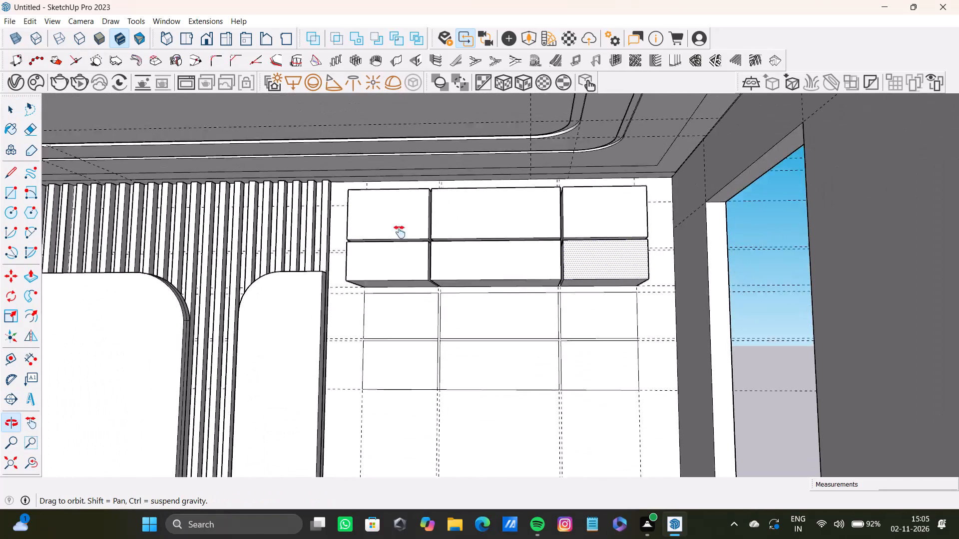
middle_click_drag(400, 232, 673, 243, "shift")
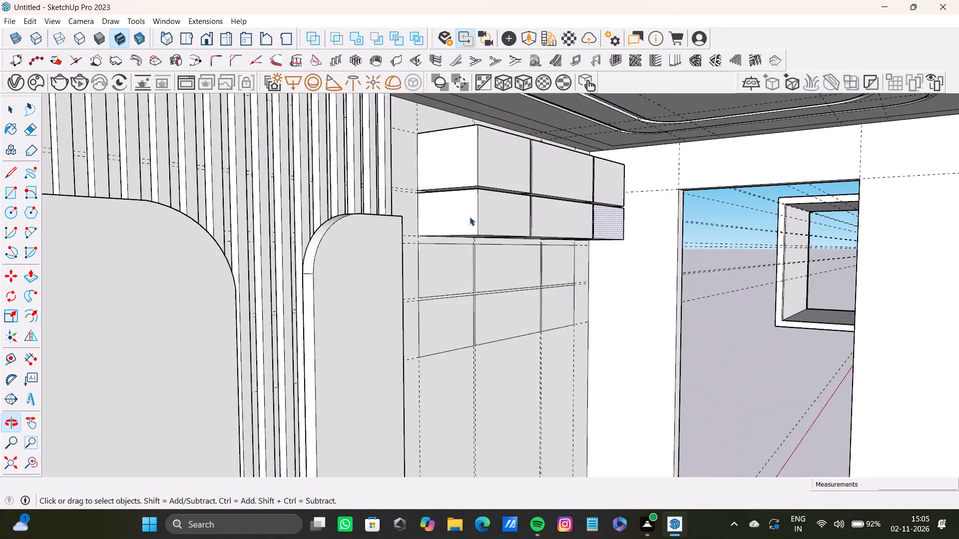
scroll(471, 215, "up", 13)
middle_click_drag(503, 166, 442, 215)
scroll(469, 209, "up", 9)
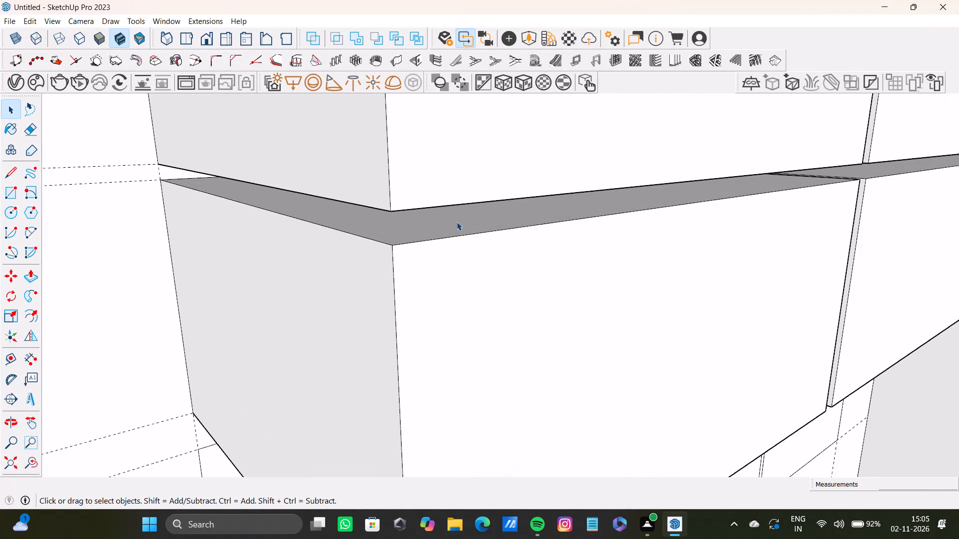
left_click(457, 222)
key("p")
left_click_drag(458, 221, 455, 201)
key("ctrl+z")
scroll(415, 213, "up", 4)
left_click_drag(384, 245, 371, 211)
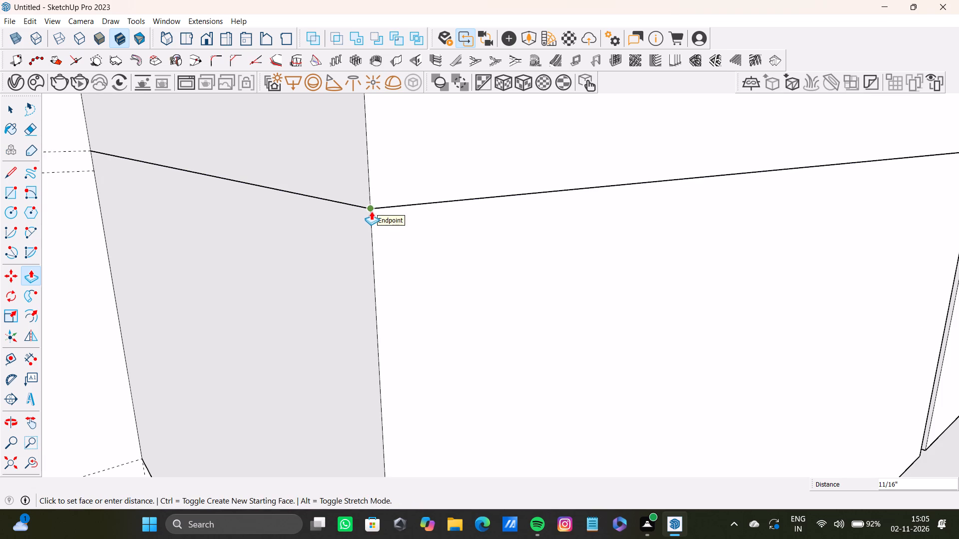
left_click_drag(371, 211, 373, 216)
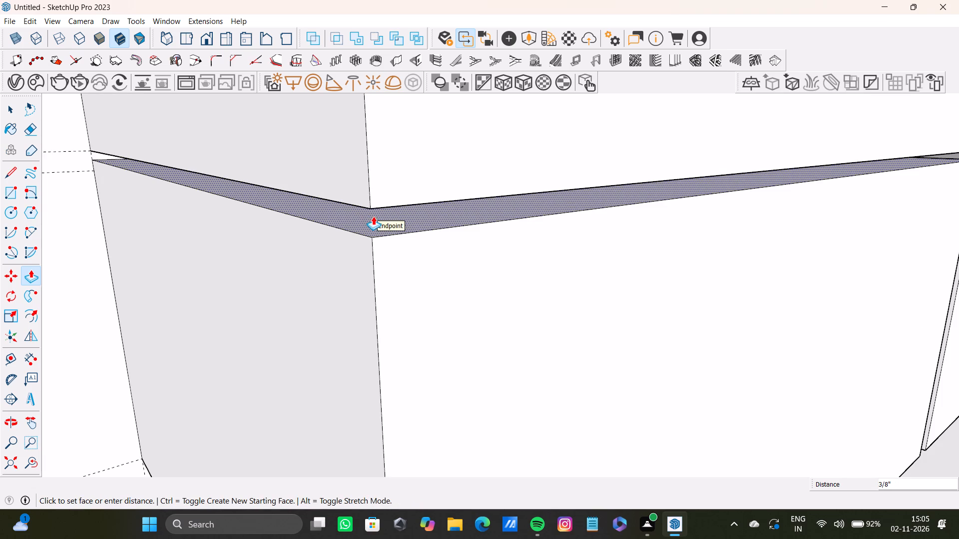
left_click_drag(373, 216, 376, 217)
scroll(384, 228, "up", 7)
left_click_drag(366, 239, 362, 210)
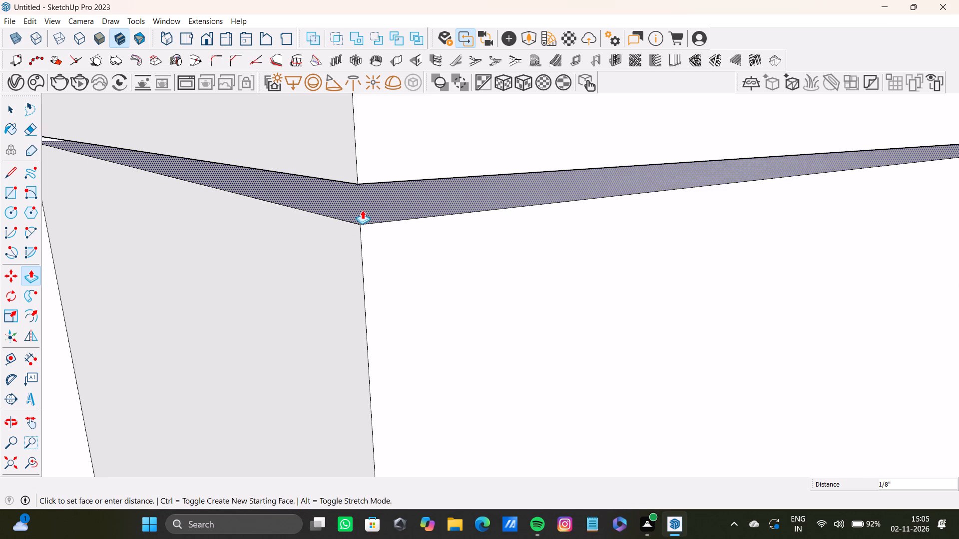
left_click_drag(362, 210, 362, 210)
Raise the top face of the middle column's second-row box about 3/16", plus about 5/16" more, to narrow the row gap.
scroll(369, 220, "down", 18)
middle_click_drag(445, 235, 195, 232, "shift")
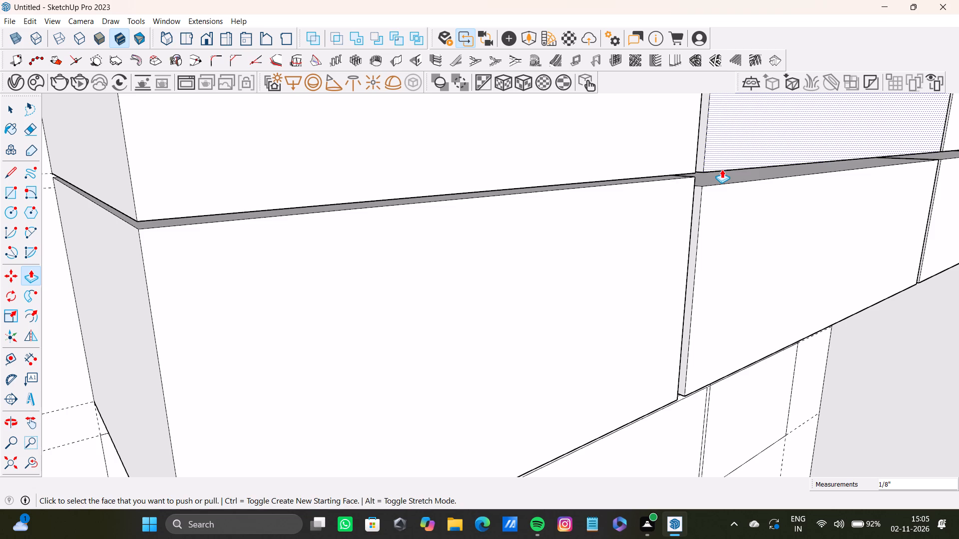
key("space")
left_click(717, 177)
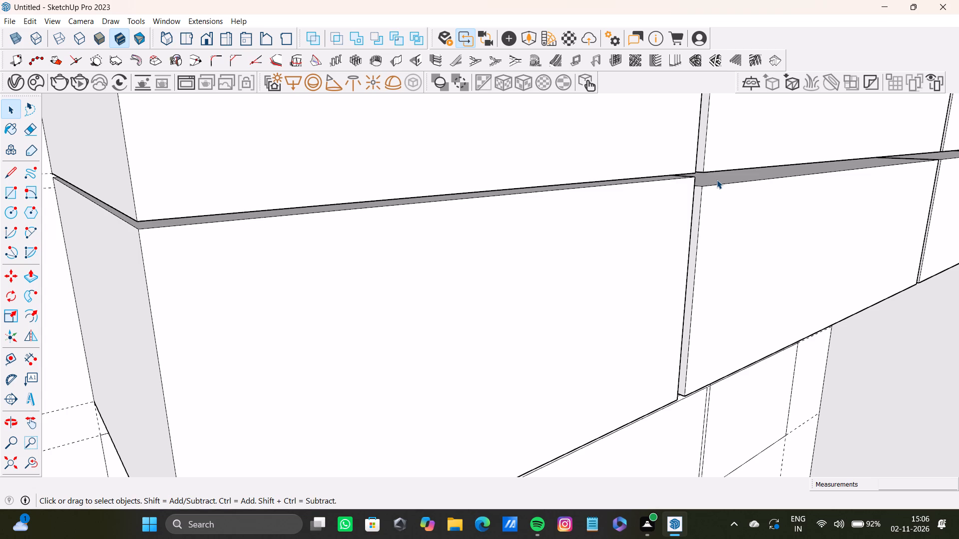
key("space")
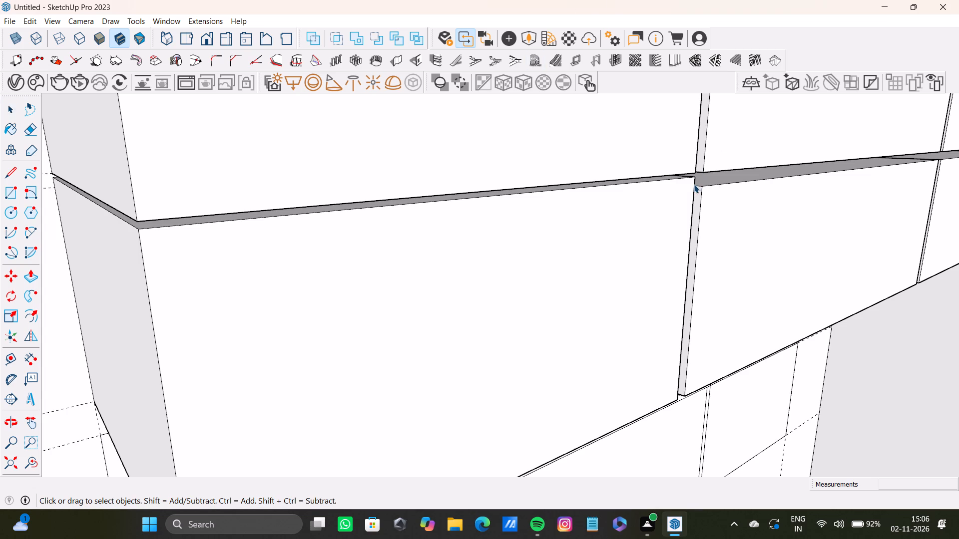
left_click(705, 184)
left_click(709, 182)
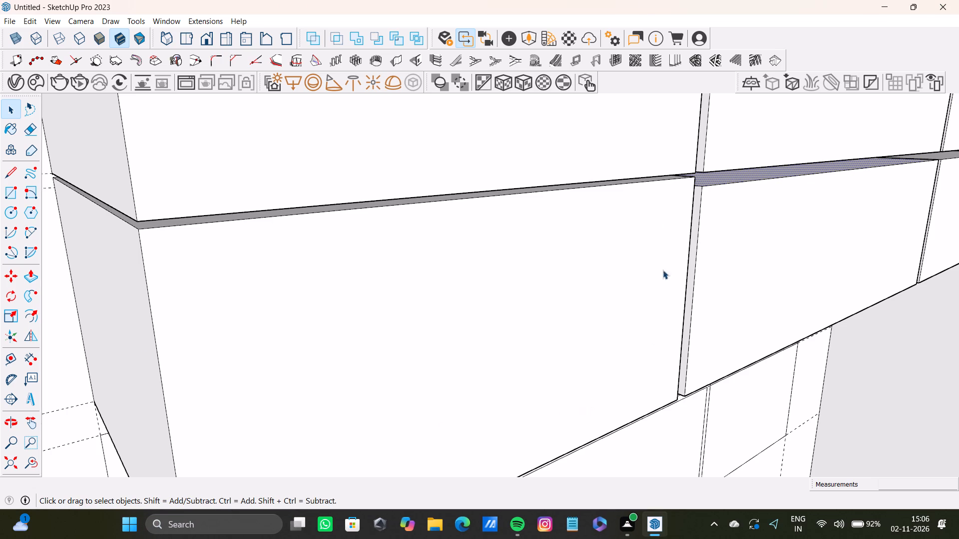
key("p")
left_click_drag(709, 190, 699, 180)
left_click_drag(699, 180, 695, 178)
left_click_drag(703, 182, 688, 175)
scroll(575, 199, "down", 7)
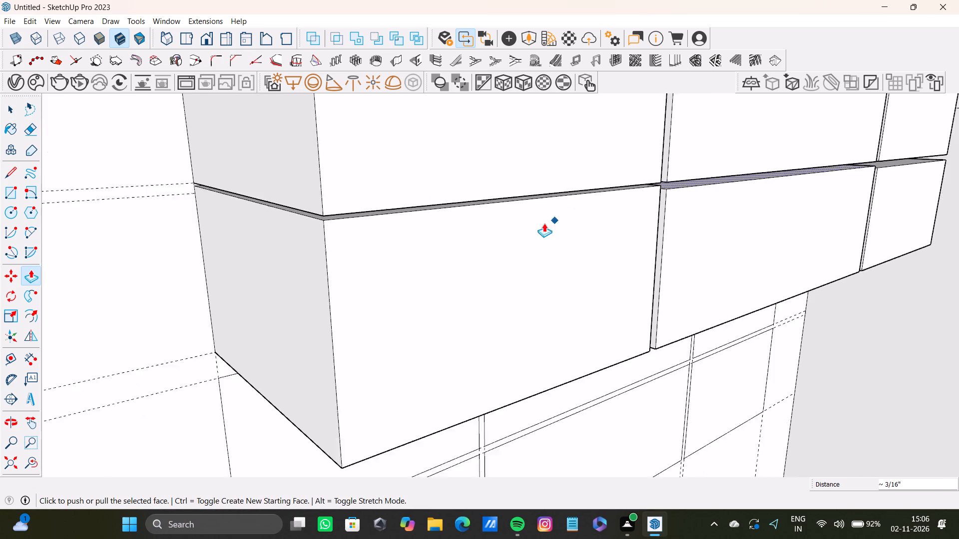
scroll(544, 223, "down", 3)
scroll(657, 207, "down", 2)
middle_click_drag(647, 213, 528, 251, "shift")
scroll(527, 240, "up", 17)
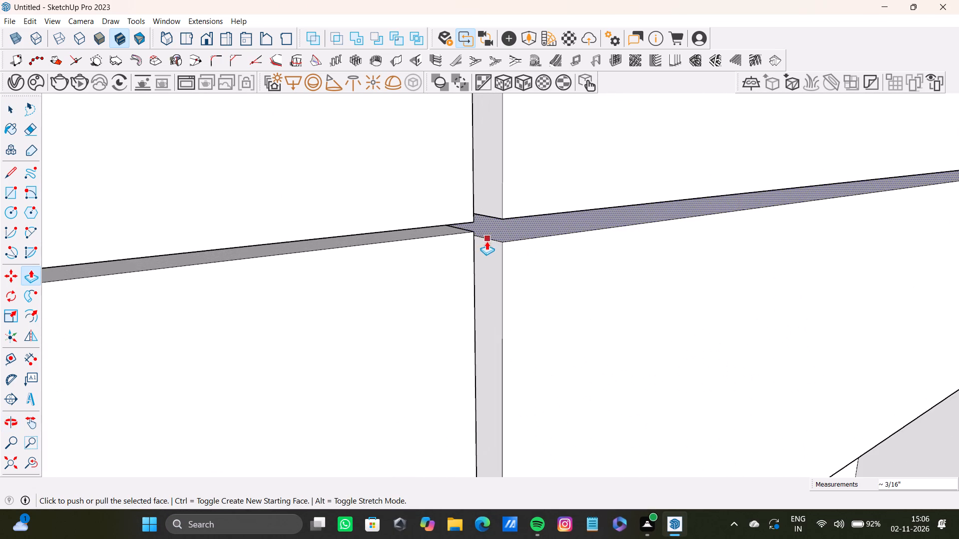
left_click_drag(496, 240, 465, 231)
Raise the top face of the doorway-side column's second-row box 1/2" to narrow its row gap.
scroll(463, 234, "down", 9)
middle_click_drag(469, 236, 338, 247, "shift")
scroll(687, 238, "down", 3)
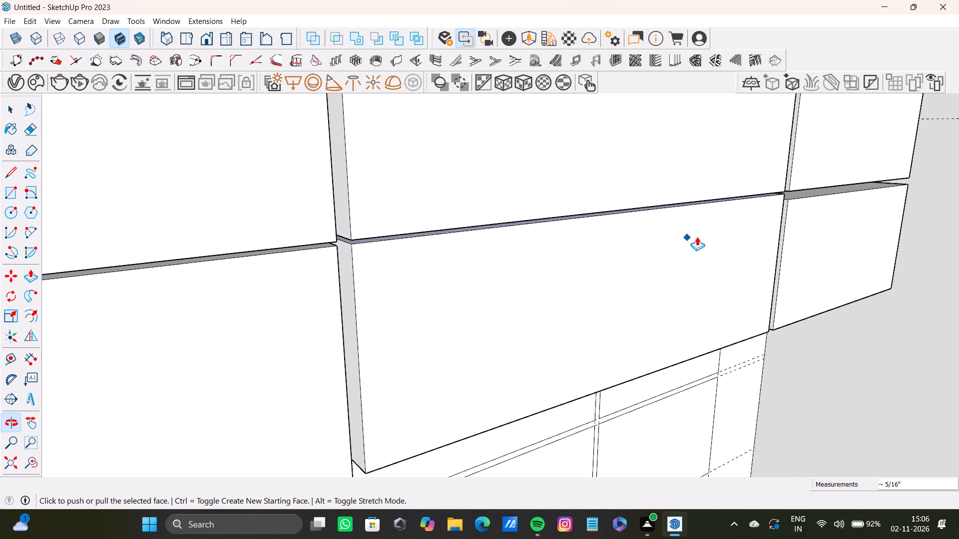
scroll(697, 237, "down", 1)
scroll(759, 210, "down", 3)
middle_click_drag(726, 223, 633, 255)
scroll(907, 278, "up", 2)
scroll(755, 225, "up", 6)
middle_click_drag(757, 225, 574, 227)
key("space")
scroll(592, 238, "up", 4)
left_click(593, 237)
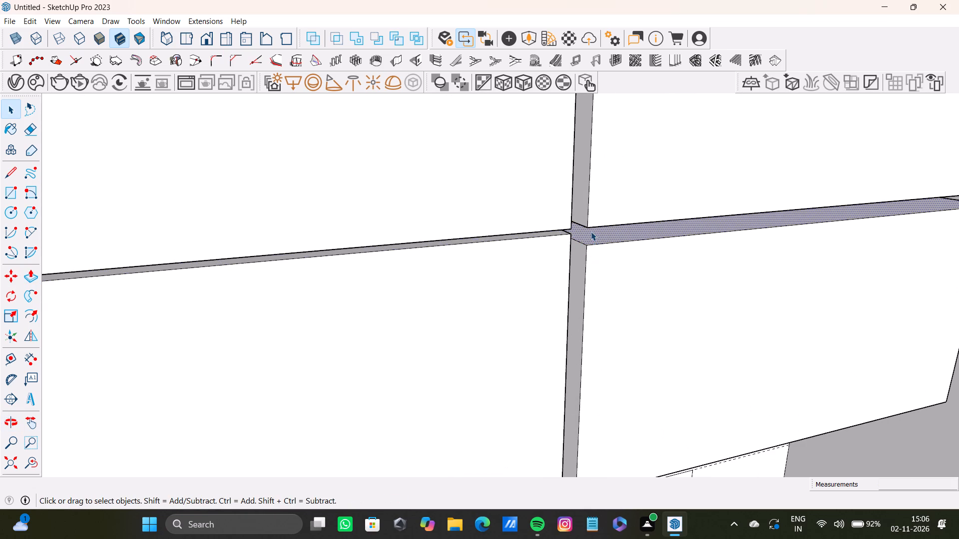
key("p")
left_click_drag(596, 239, 567, 233)
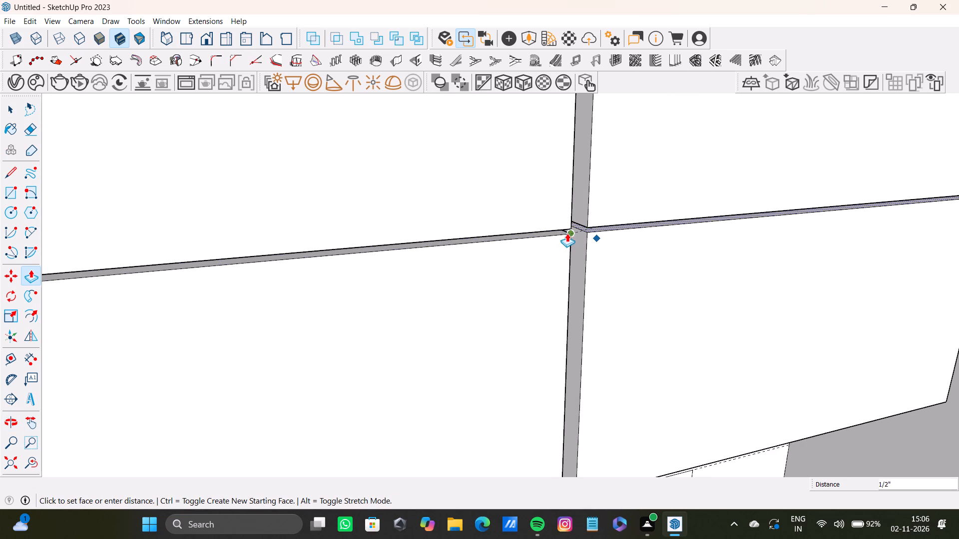
left_click_drag(567, 233, 567, 232)
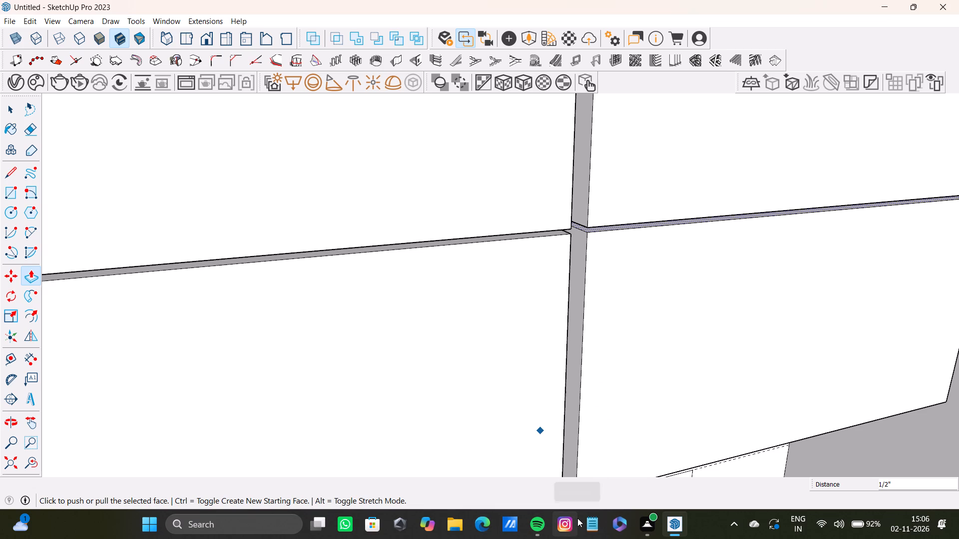
Pull the third-row cell beside the fluted panel out to a depth of 11 7/16".
left_click(12, 459)
scroll(590, 191, "down", 3)
middle_click_drag(555, 196, 585, 188, "shift")
scroll(320, 237, "up", 15)
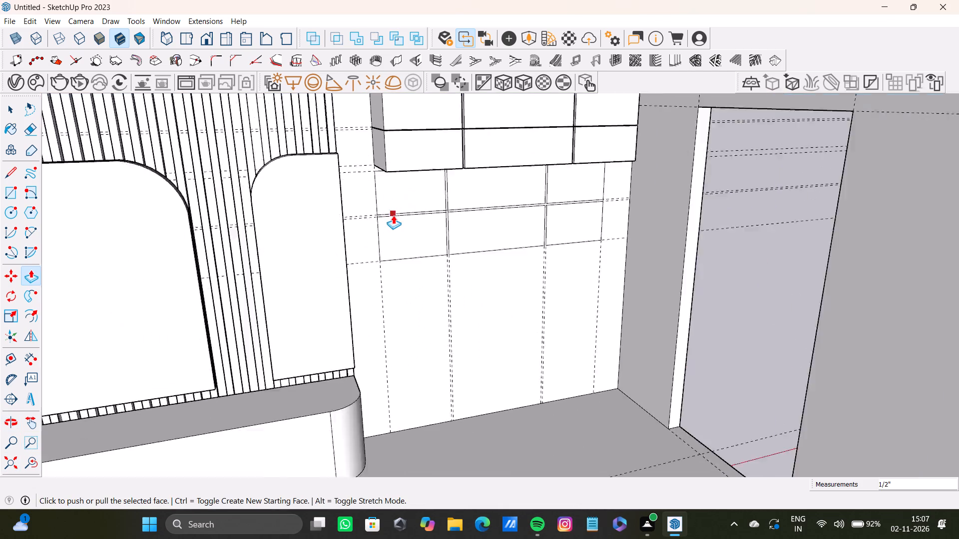
scroll(393, 215, "up", 2)
middle_click_drag(387, 215, 480, 153)
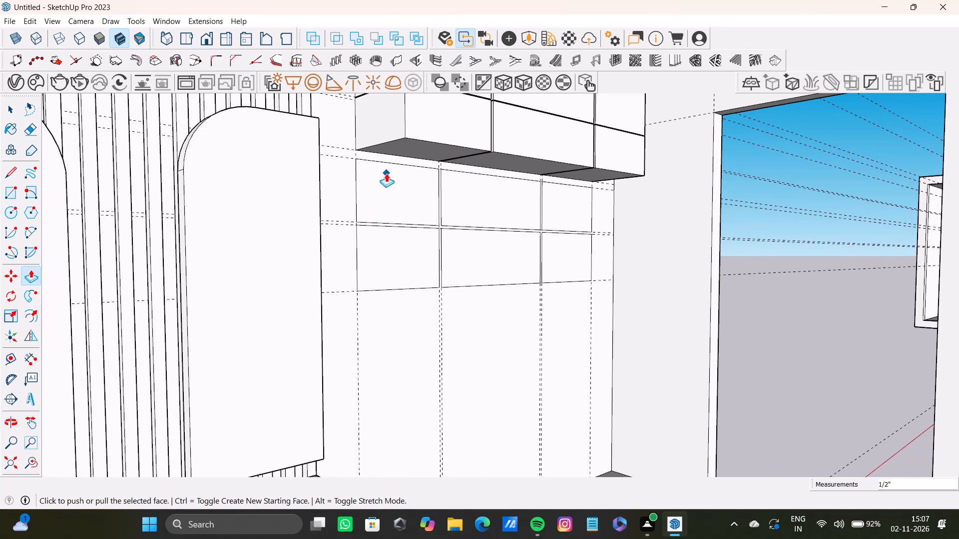
key("space")
type("p")
left_click_drag(387, 173, 387, 160)
key("space")
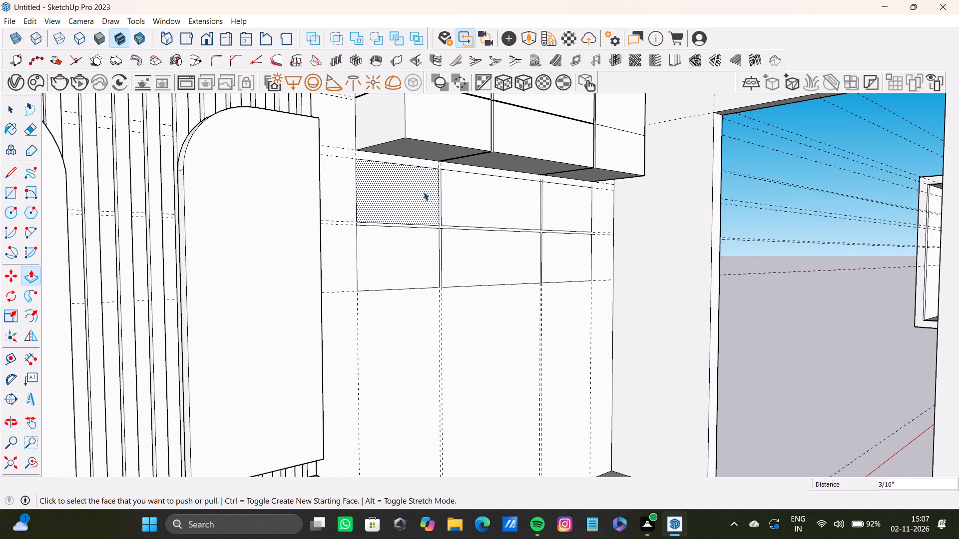
left_click(413, 190)
key("p")
left_click_drag(408, 177, 402, 163)
left_click_drag(397, 190, 415, 146)
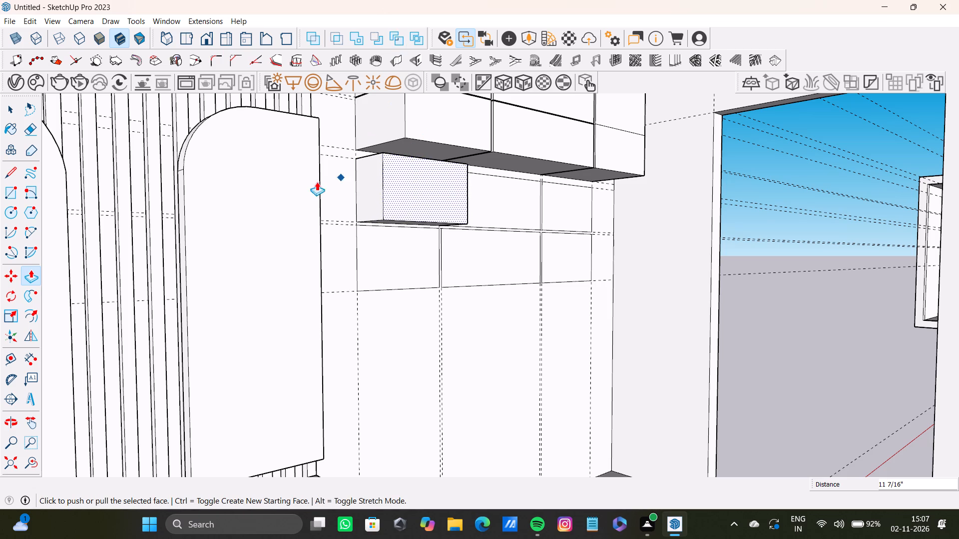
Pull the fourth-row cell beside the fluted panel out 11 7/16", flush with the box above it.
key("space")
left_click(416, 276)
key("p")
left_click_drag(398, 258, 407, 211)
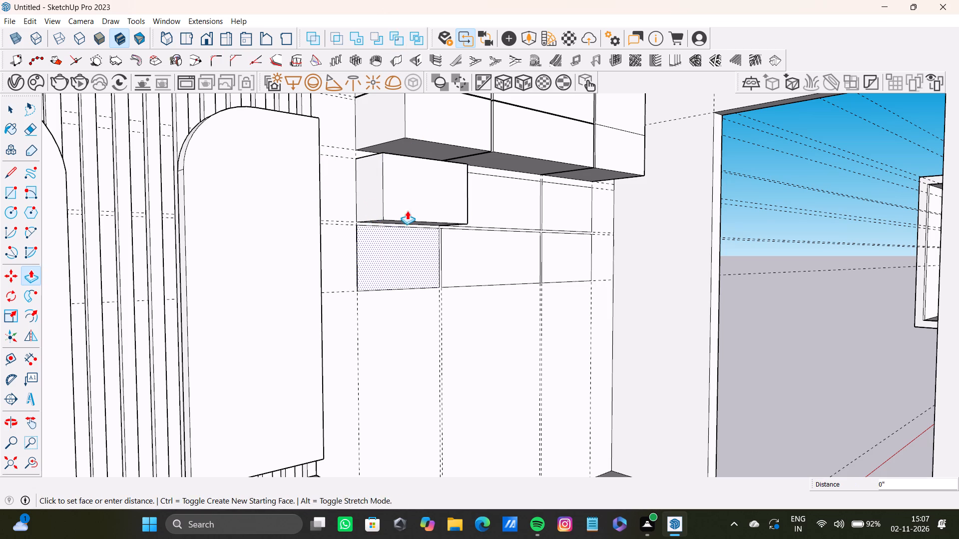
left_click_drag(407, 211, 411, 181)
Raise the top face of the fourth-row box beside the fluted panel 7/16" to narrow the row gap.
scroll(378, 204, "up", 18)
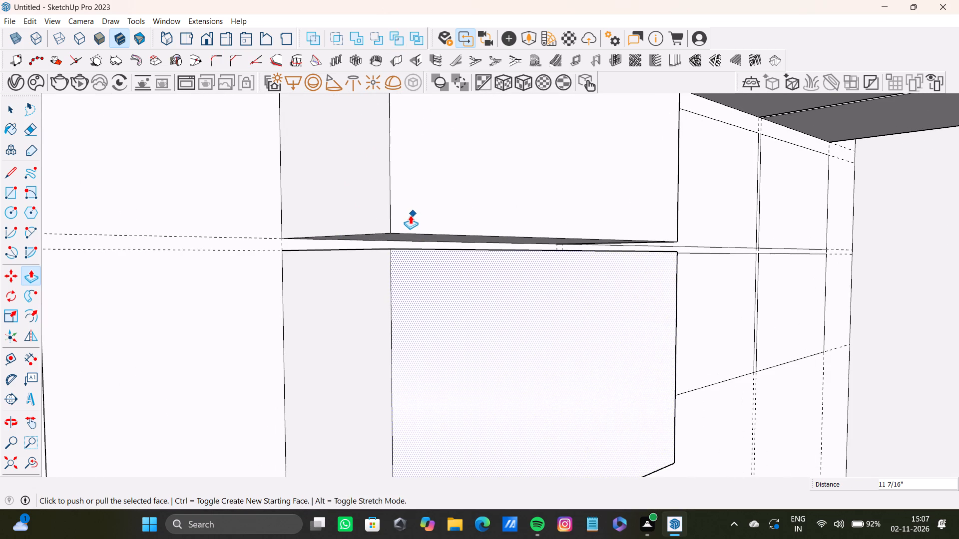
middle_click_drag(396, 217, 362, 233)
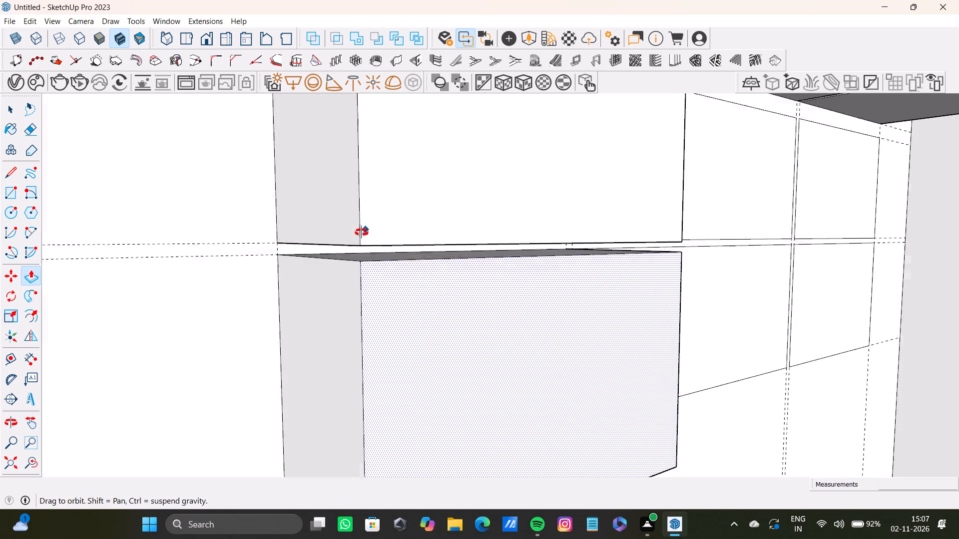
middle_click_drag(362, 233, 355, 249)
scroll(362, 272, "up", 7)
key("space")
left_click(332, 318)
left_click(331, 307)
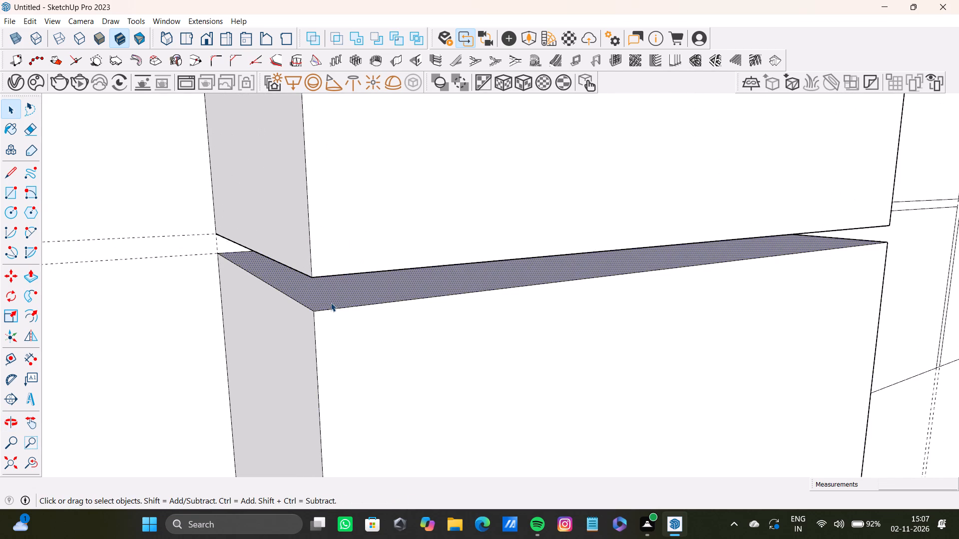
key("p")
left_click_drag(333, 302, 336, 278)
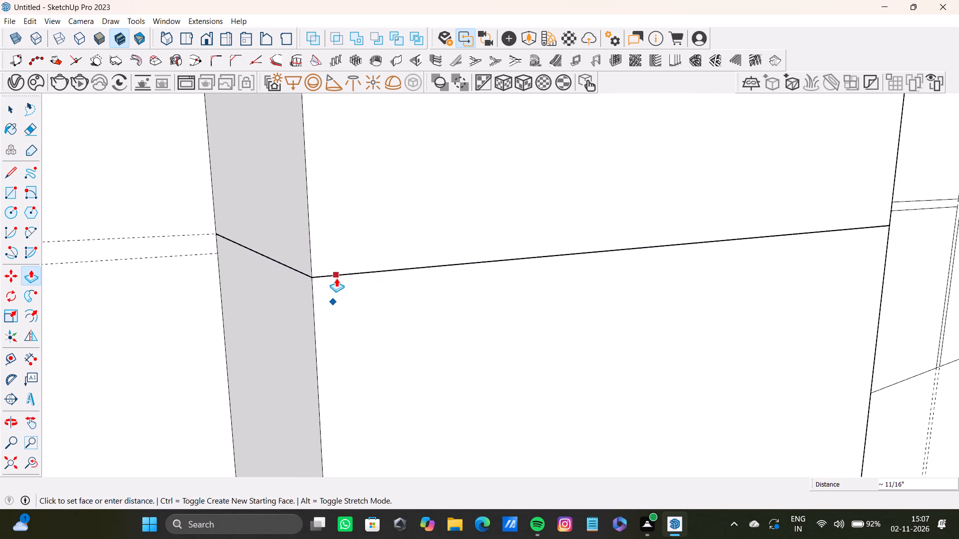
left_click_drag(336, 278, 337, 282)
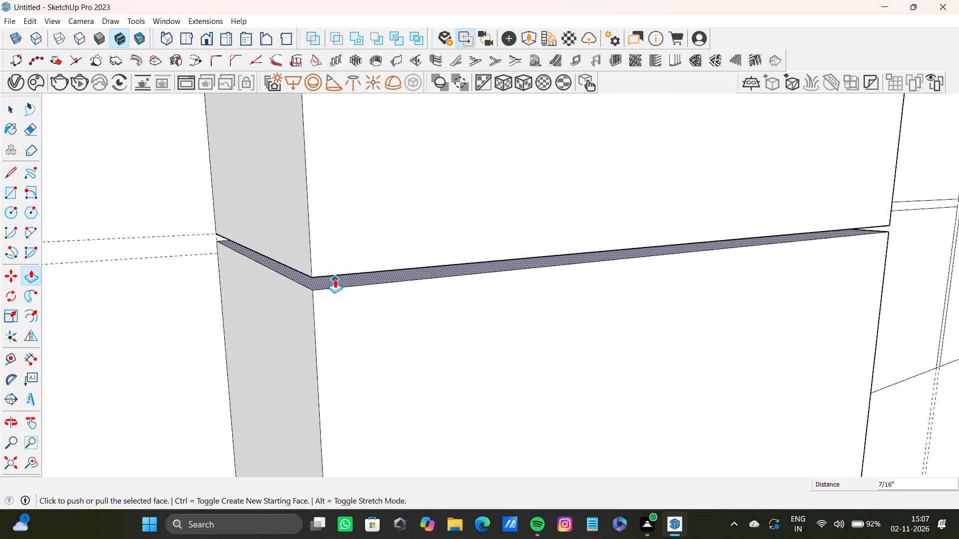
Pull the middle column's third- and fourth-row cells out 11 7/16", flush with the neighbouring boxes.
key("space")
scroll(330, 265, "down", 20)
middle_click_drag(330, 263, 318, 312)
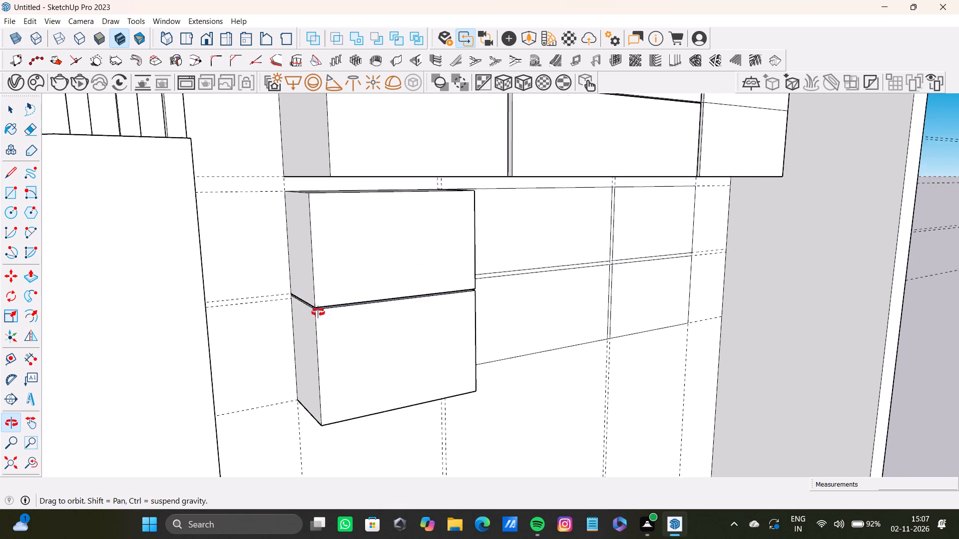
middle_click_drag(318, 312, 202, 241)
scroll(487, 246, "up", 7)
left_click(485, 241)
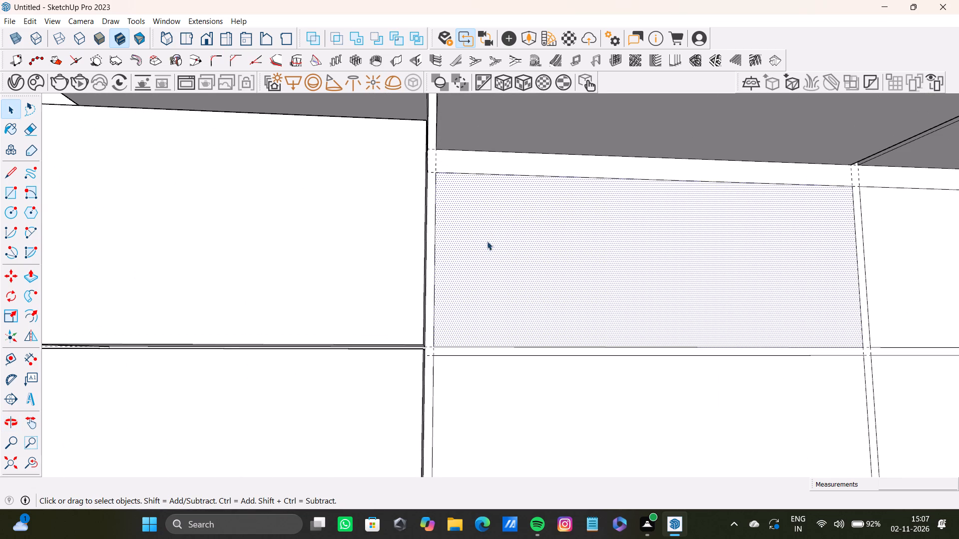
key("p")
left_click_drag(486, 245, 413, 142)
scroll(483, 234, "down", 9)
middle_click_drag(464, 305, 527, 305)
key("space")
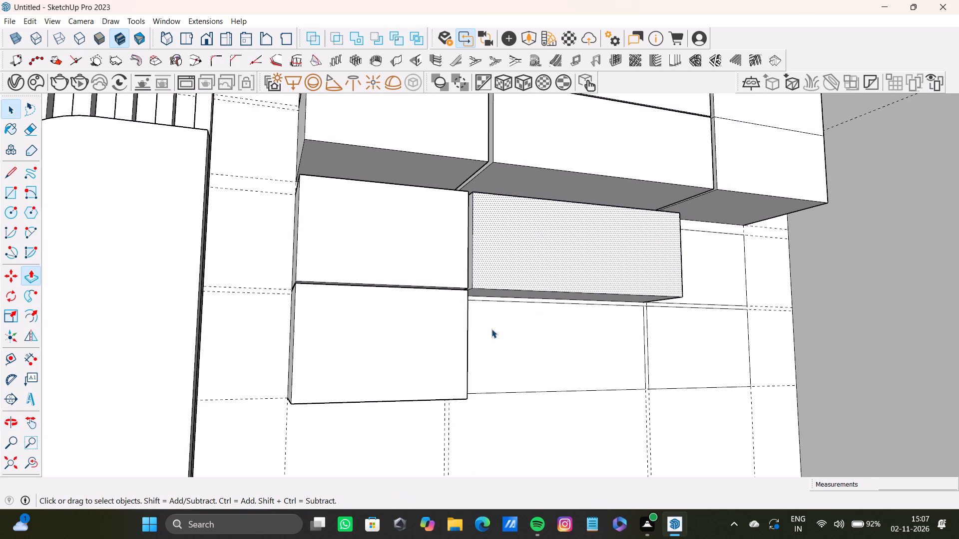
left_click(491, 329)
key("p")
left_click_drag(491, 328, 453, 293)
Raise the top face of the middle column's fourth-row box 7/16" to narrow the row gap.
scroll(498, 292, "down", 4)
middle_click_drag(514, 299, 252, 269)
scroll(502, 284, "up", 4)
middle_click_drag(537, 265, 911, 338)
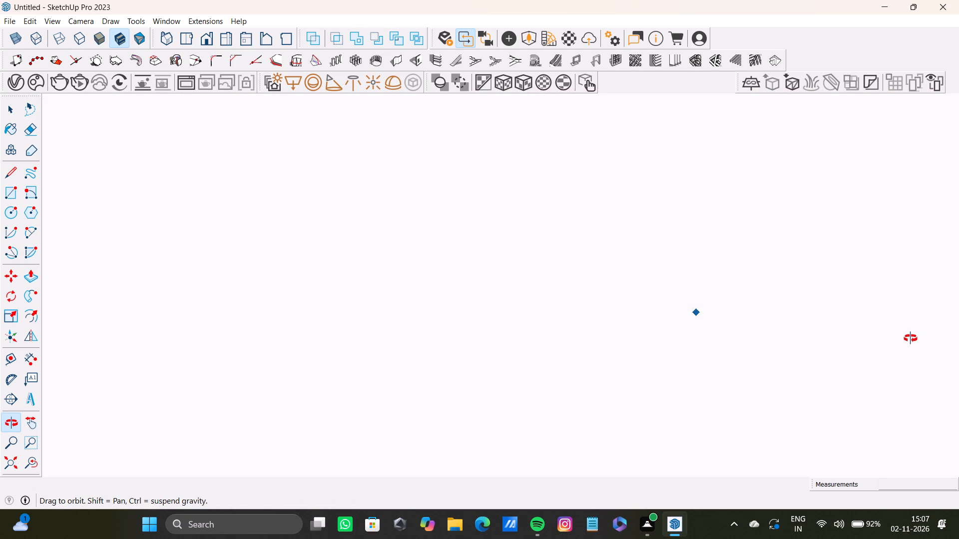
middle_click_drag(911, 338, 520, 248)
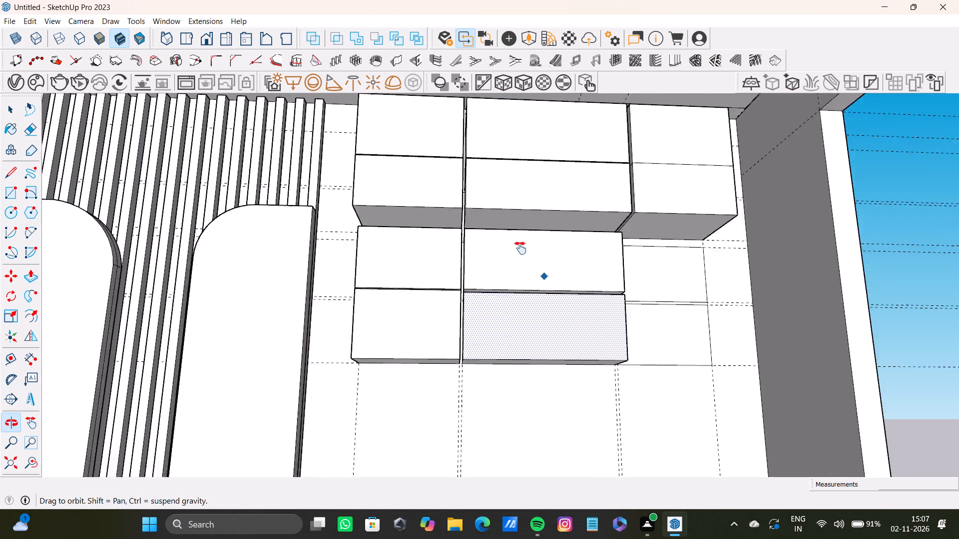
middle_click_drag(520, 248, 487, 248)
scroll(369, 286, "up", 17)
middle_click(384, 290)
middle_click_drag(384, 290, 606, 422)
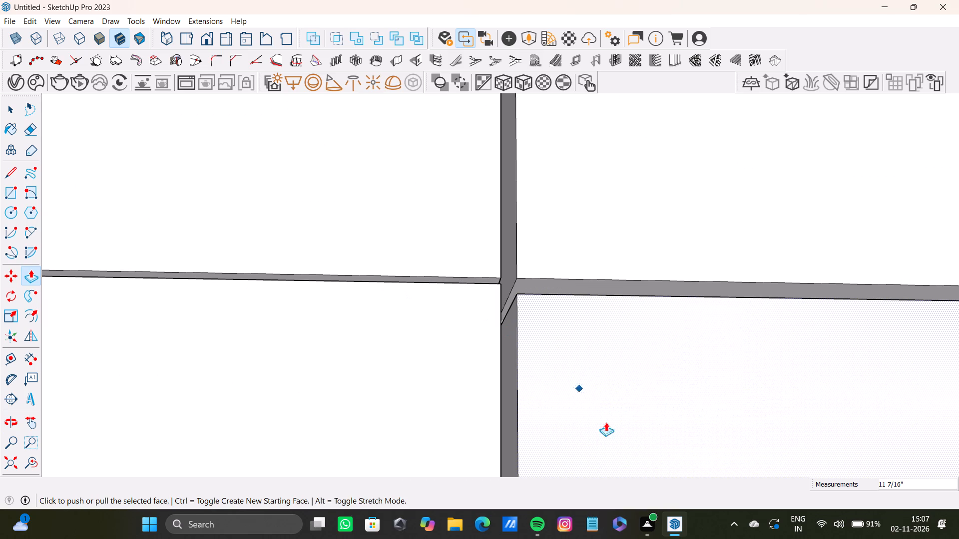
middle_click_drag(606, 422, 635, 435)
scroll(436, 328, "down", 8)
middle_click_drag(453, 318, 619, 387)
scroll(528, 341, "up", 10)
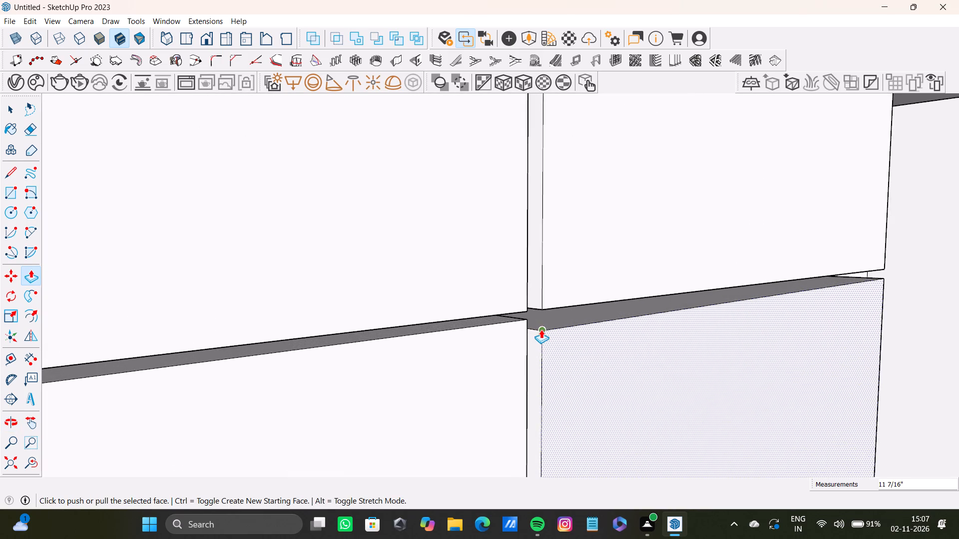
scroll(541, 329, "up", 4)
key("space")
left_click(545, 321)
key("p")
left_click_drag(552, 318, 510, 311)
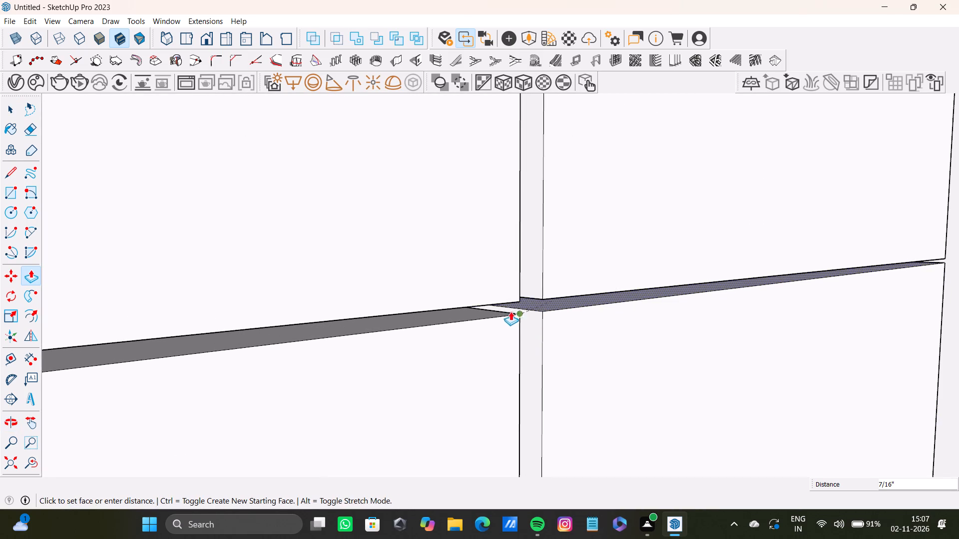
left_click_drag(510, 311, 508, 312)
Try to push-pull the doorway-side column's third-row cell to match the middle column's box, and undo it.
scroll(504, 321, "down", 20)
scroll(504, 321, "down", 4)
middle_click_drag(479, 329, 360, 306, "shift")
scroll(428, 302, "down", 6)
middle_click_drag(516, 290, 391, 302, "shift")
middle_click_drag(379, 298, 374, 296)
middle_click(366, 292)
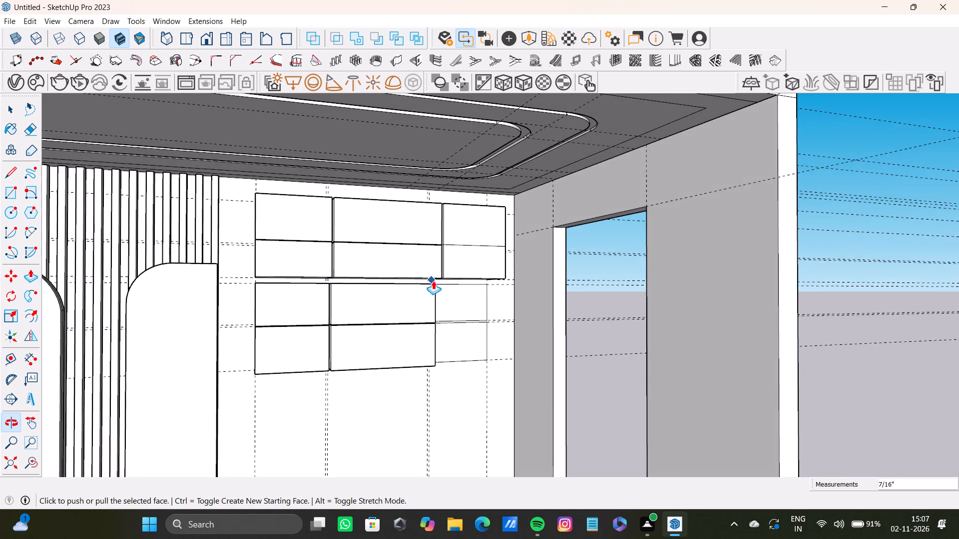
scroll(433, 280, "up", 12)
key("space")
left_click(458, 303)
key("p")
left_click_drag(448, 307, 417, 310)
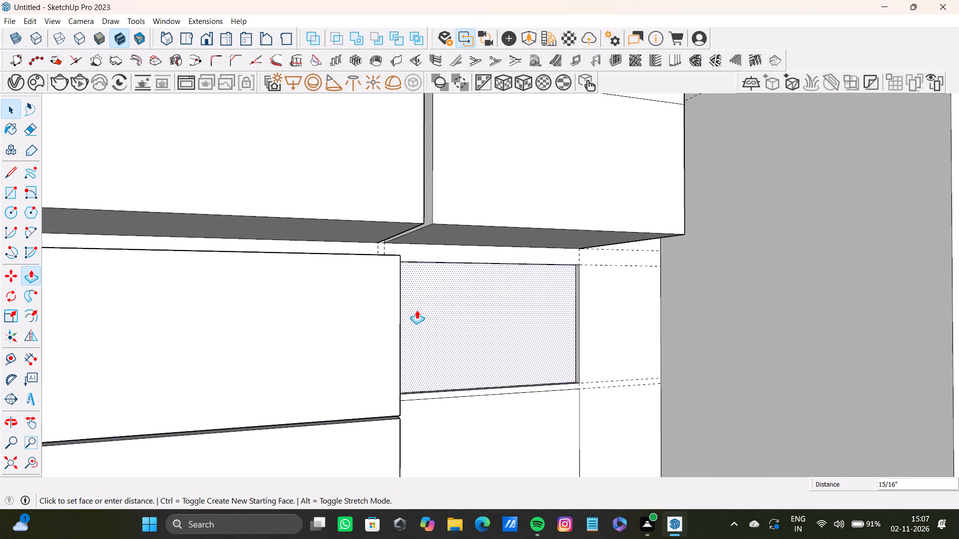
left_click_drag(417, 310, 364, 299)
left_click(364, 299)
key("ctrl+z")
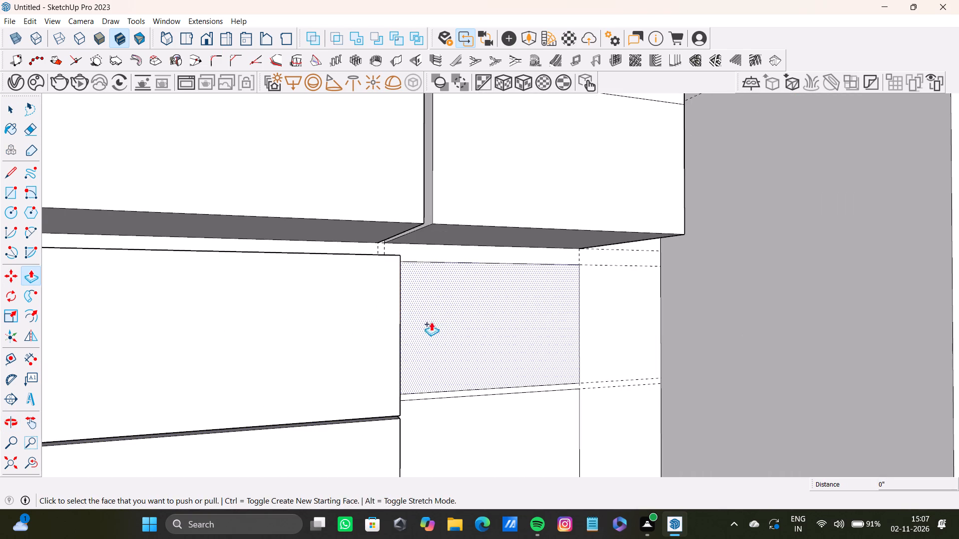
Pull the doorway-side column's third- and fourth-row cells out 11 7/16", flush with the middle column's boxes.
left_click_drag(447, 323, 381, 332)
scroll(392, 331, "down", 7)
middle_click_drag(399, 287, 409, 150)
scroll(481, 237, "up", 2)
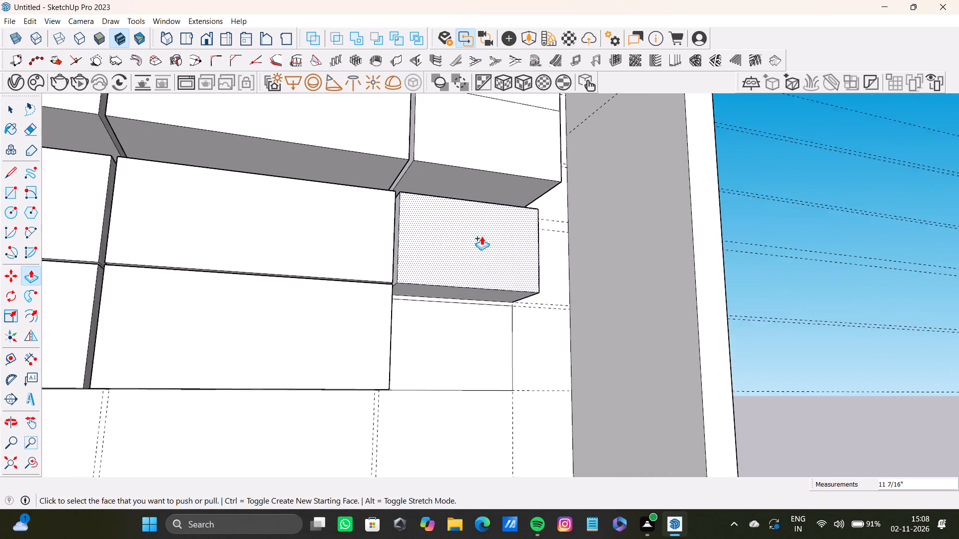
scroll(481, 236, "up", 1)
left_click_drag(447, 344, 446, 280)
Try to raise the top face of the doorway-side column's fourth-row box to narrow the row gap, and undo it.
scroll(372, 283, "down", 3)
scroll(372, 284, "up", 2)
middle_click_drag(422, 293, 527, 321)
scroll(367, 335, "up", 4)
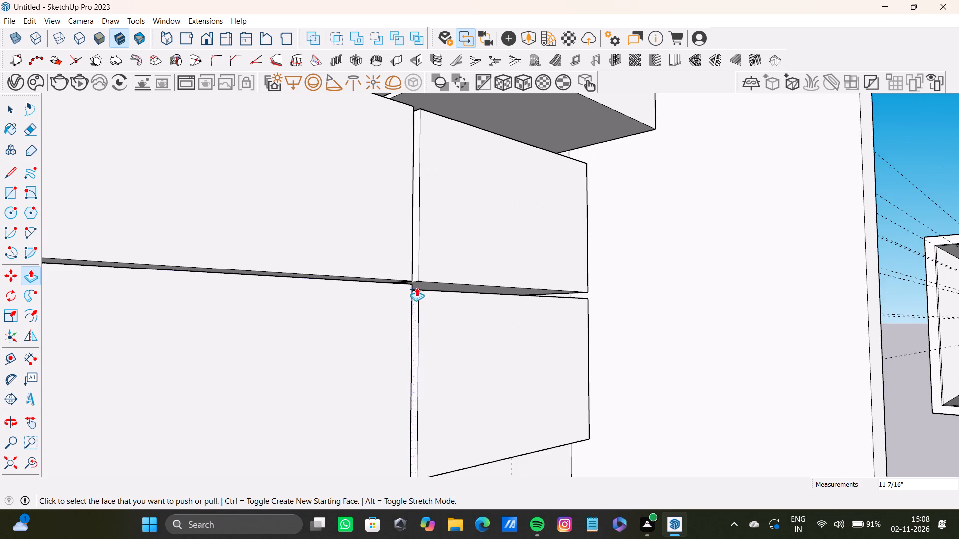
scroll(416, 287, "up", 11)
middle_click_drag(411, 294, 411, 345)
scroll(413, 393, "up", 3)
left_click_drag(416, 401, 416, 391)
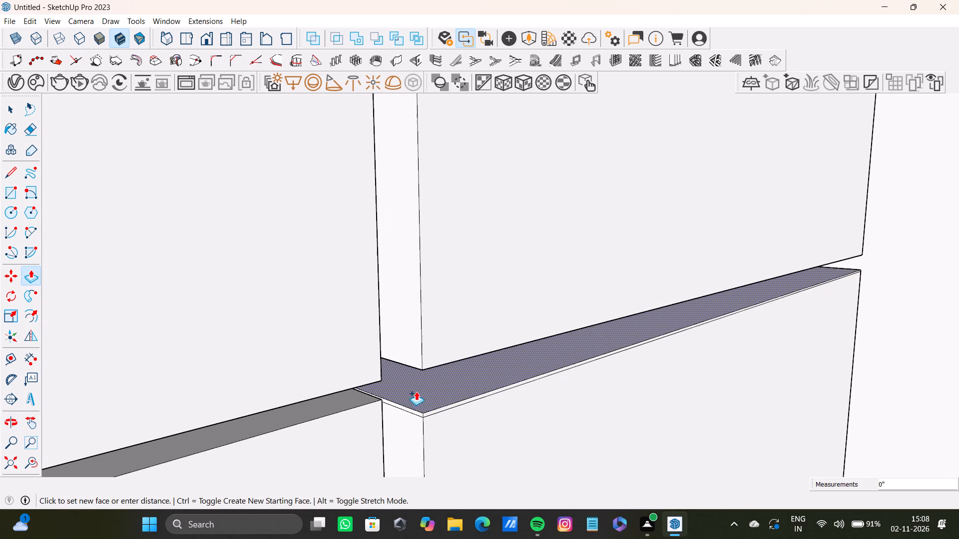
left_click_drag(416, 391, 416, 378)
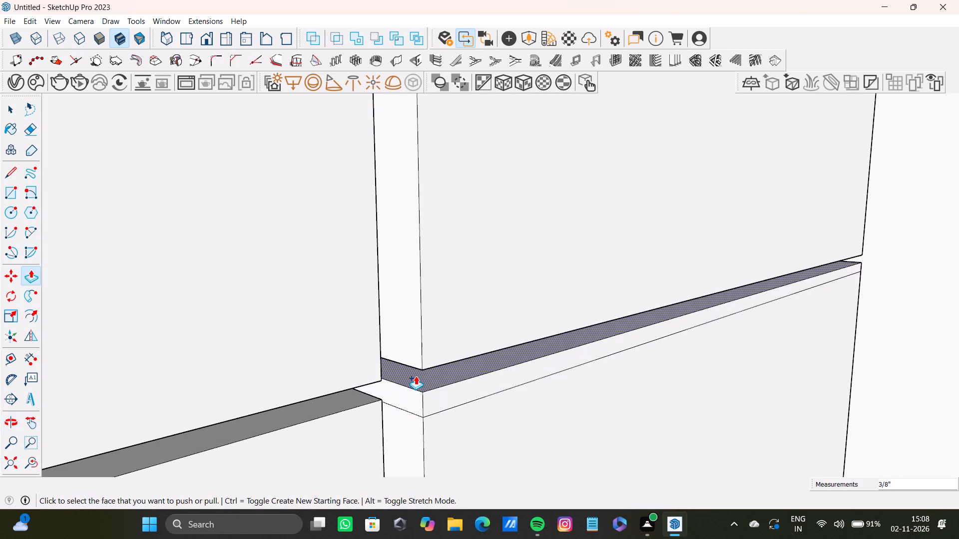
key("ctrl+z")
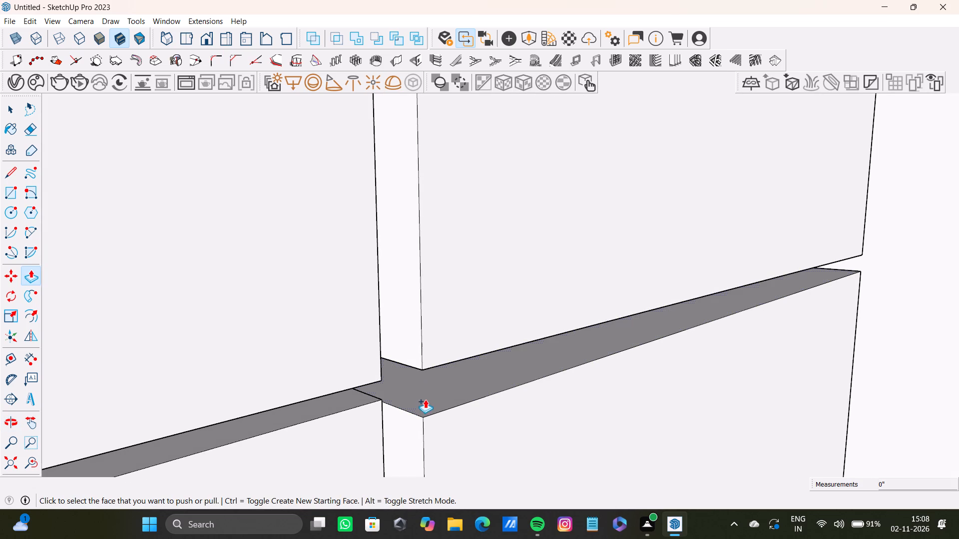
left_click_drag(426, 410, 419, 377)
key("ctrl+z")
Raise the top face of the doorway-side column's fourth-row box 7/16", level with the middle column's box.
key("space")
left_click(893, 322)
left_click(641, 334)
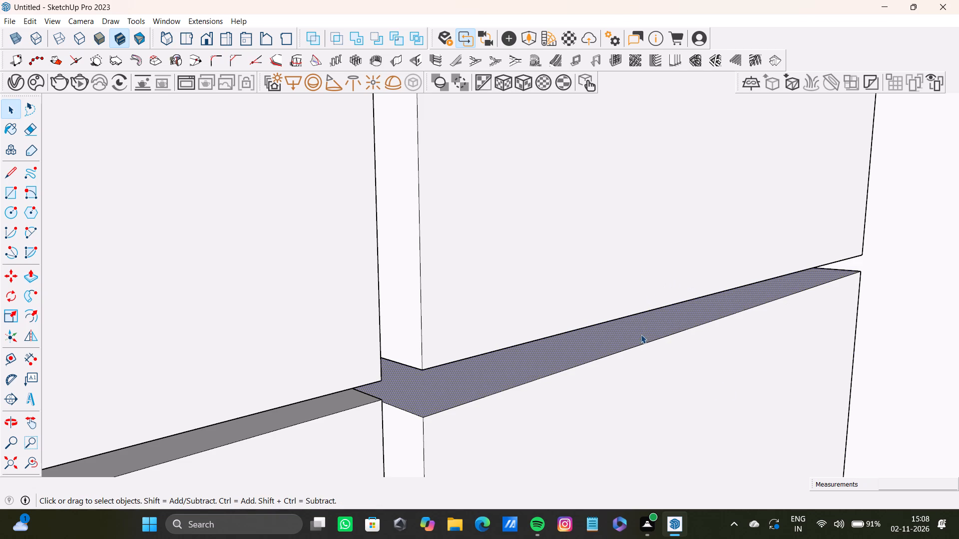
key("p")
left_click_drag(418, 402, 369, 396)
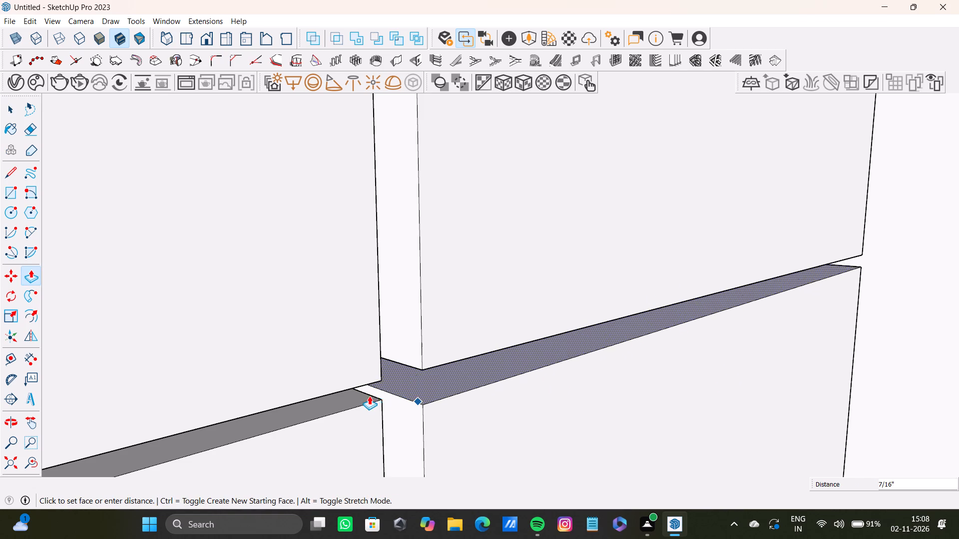
left_click_drag(369, 396, 368, 396)
Raise the top face of the slat-side column's third-row box 1 3/8" to narrow the gap below the upper boxes.
scroll(485, 429, "down", 14)
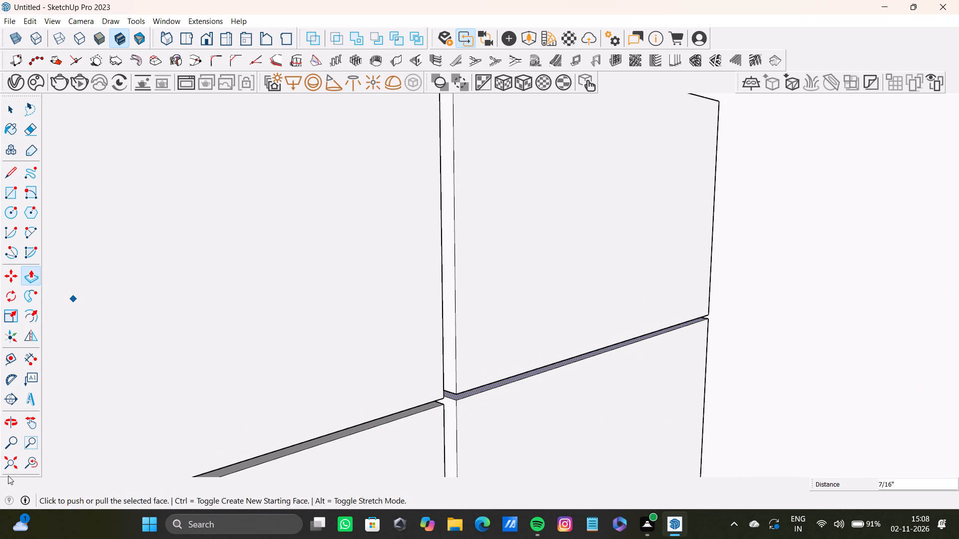
left_click_drag(8, 467, 12, 462)
scroll(414, 280, "down", 5)
middle_click_drag(498, 290, 279, 256)
scroll(584, 220, "down", 4)
middle_click_drag(581, 235, 673, 212, "shift")
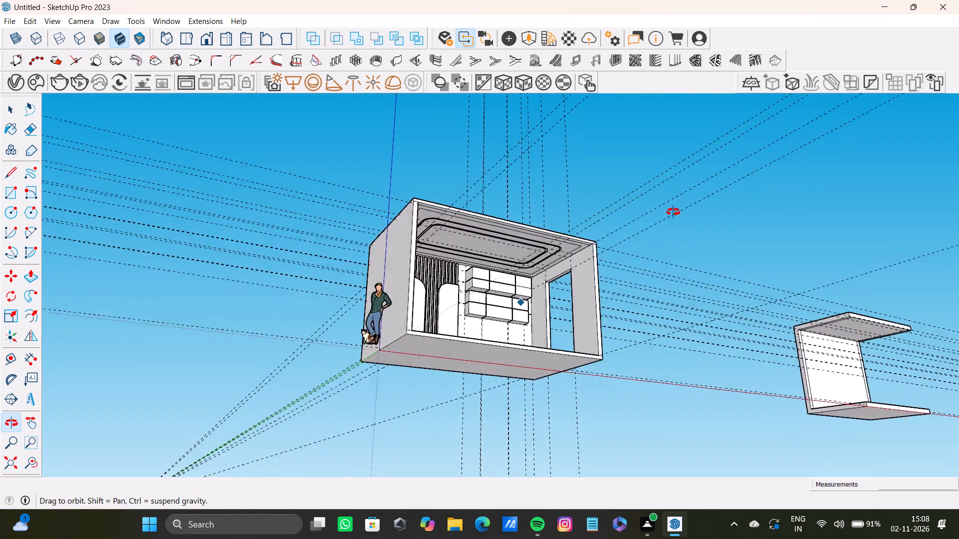
middle_click_drag(673, 212, 497, 213, "shift")
scroll(498, 251, "up", 20)
scroll(498, 251, "up", 1)
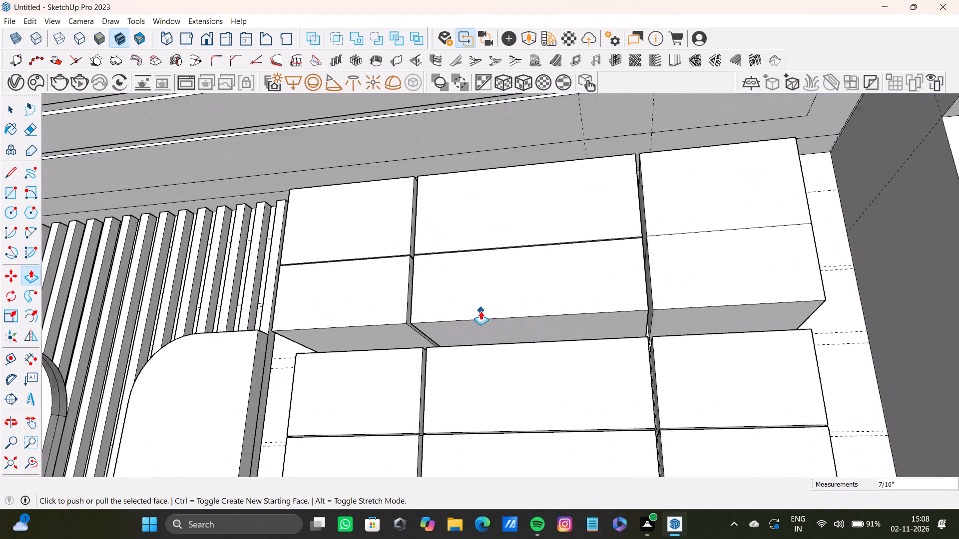
scroll(480, 311, "up", 2)
scroll(481, 308, "down", 13)
middle_click_drag(484, 309, 743, 275)
scroll(350, 348, "up", 2)
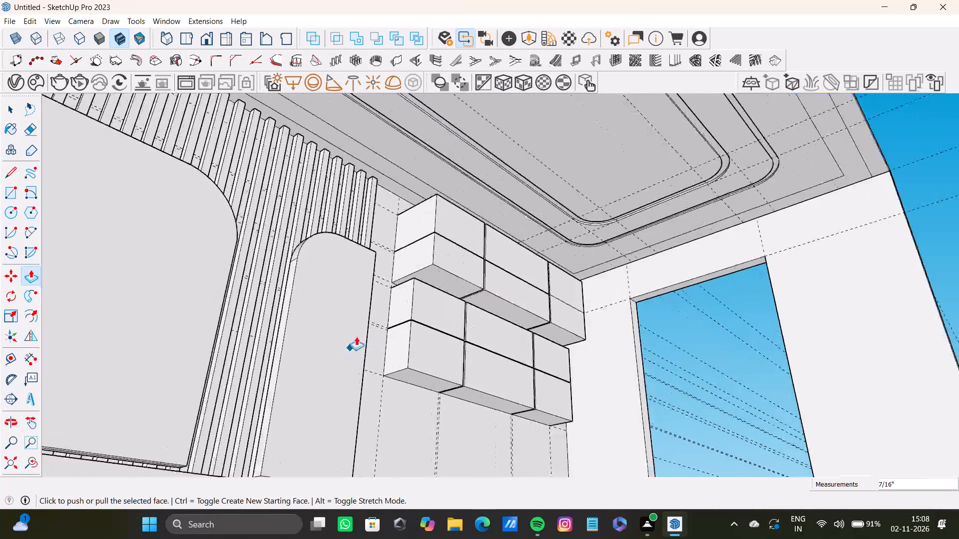
scroll(356, 336, "up", 20)
scroll(356, 336, "up", 1)
middle_click_drag(332, 247, 455, 306)
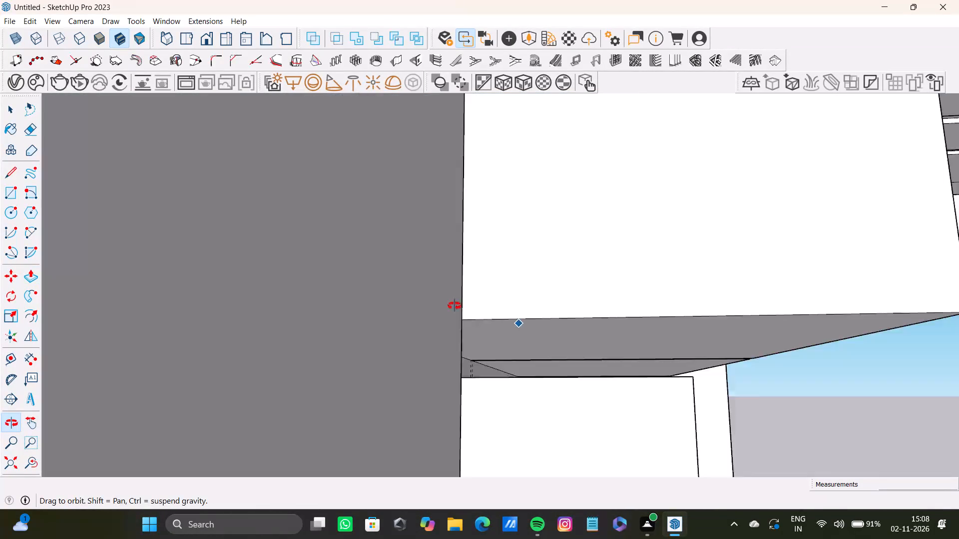
middle_click_drag(455, 306, 420, 348)
scroll(440, 377, "up", 4, "shift")
middle_click_drag(436, 391, 386, 312, "shift")
key("space")
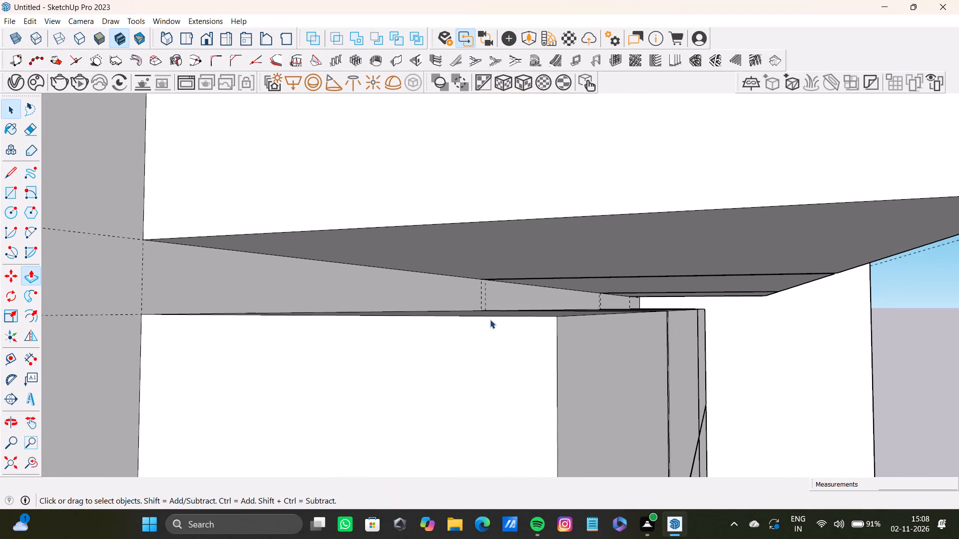
middle_click_drag(503, 311, 490, 322)
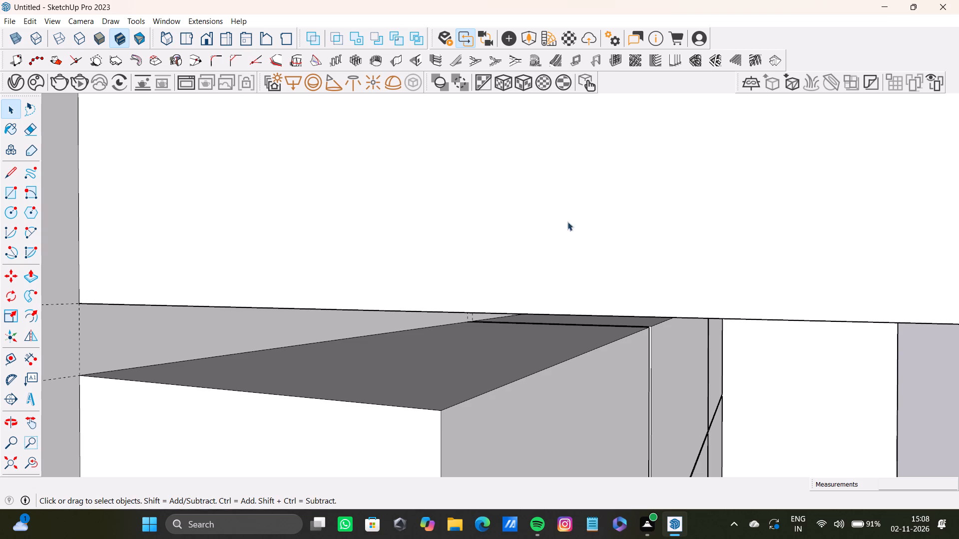
left_click(385, 352)
left_click(412, 365)
scroll(485, 359, "down", 8)
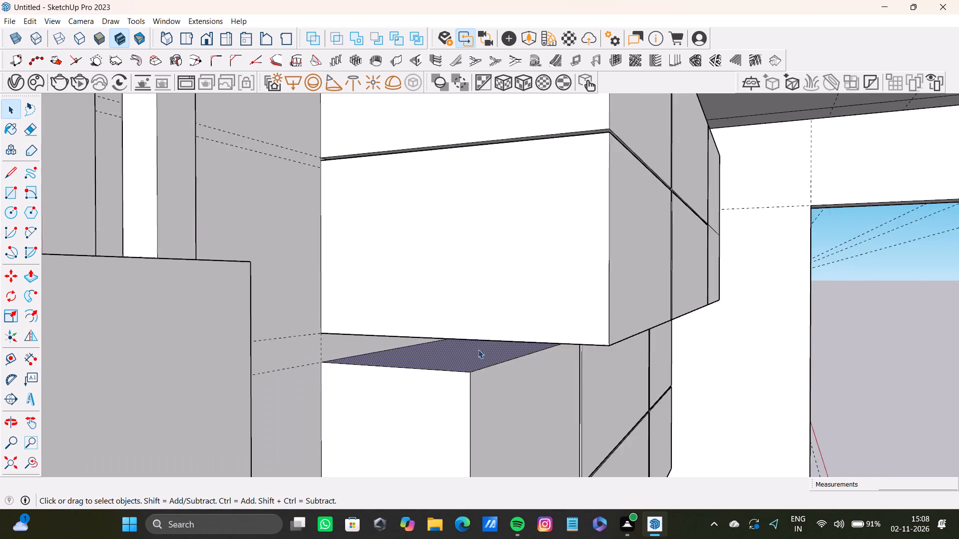
scroll(478, 349, "down", 4)
scroll(473, 353, "up", 8)
key("p")
left_click_drag(457, 362, 449, 347)
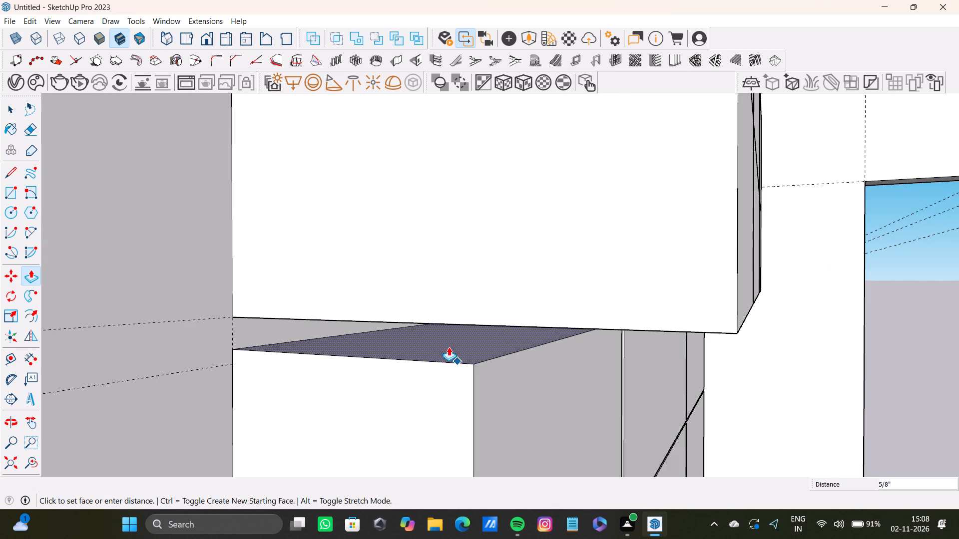
left_click_drag(449, 347, 443, 331)
Examine the gap between the second- and third-row boxes where the slat-side column meets the middle column.
scroll(436, 332, "down", 8)
middle_click_drag(495, 346, 239, 297)
scroll(385, 308, "down", 4)
middle_click_drag(415, 320, 443, 325)
scroll(419, 315, "up", 12)
middle_click_drag(419, 308, 481, 289)
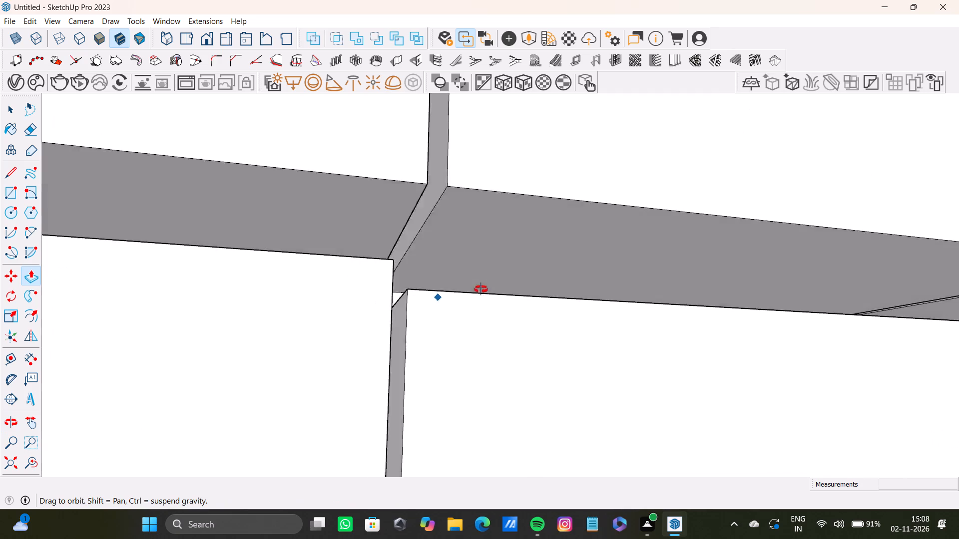
middle_click_drag(481, 289, 486, 311)
scroll(472, 304, "up", 13)
middle_click(473, 298)
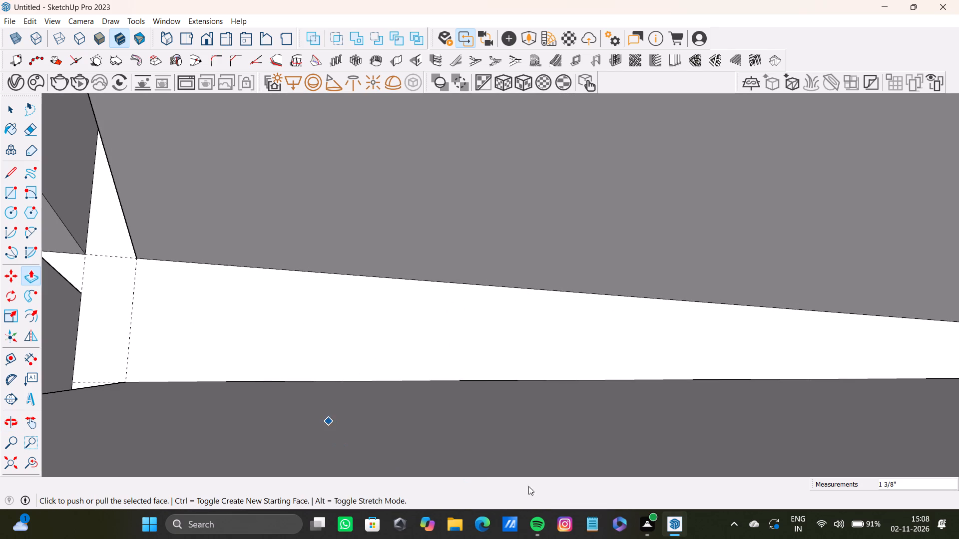
left_click_drag(652, 529, 647, 529)
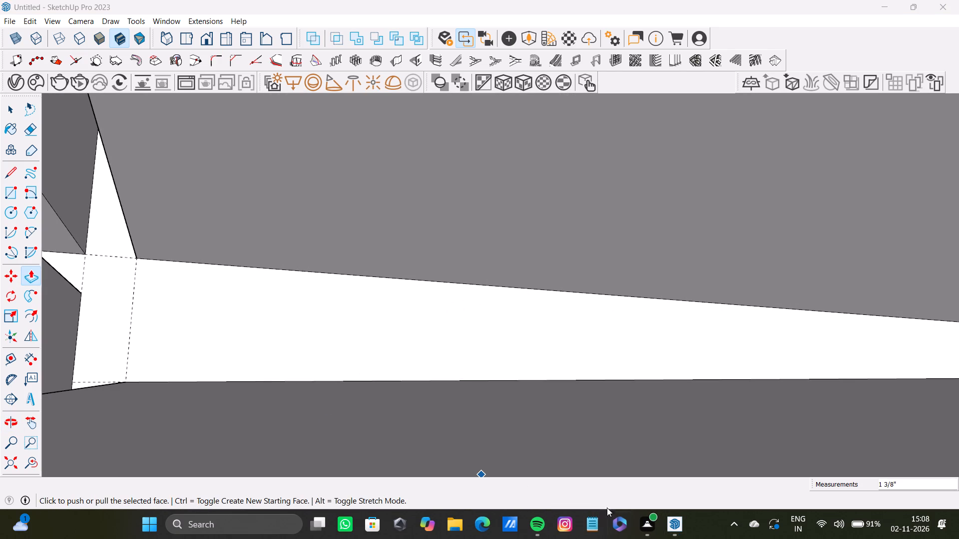
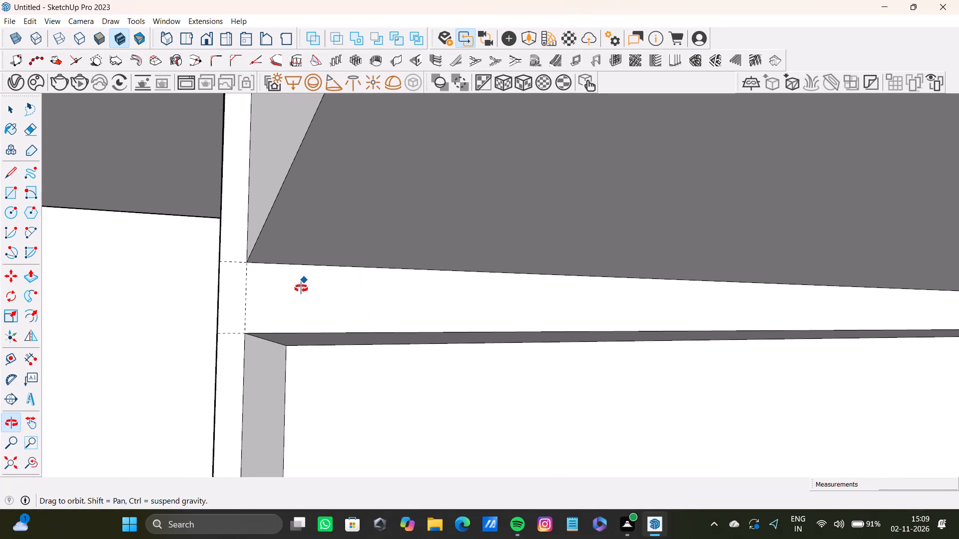
Raise the top face of the middle column's third-row box 1 11/16", level with the slat-side column's box.
key("space")
left_click(316, 336)
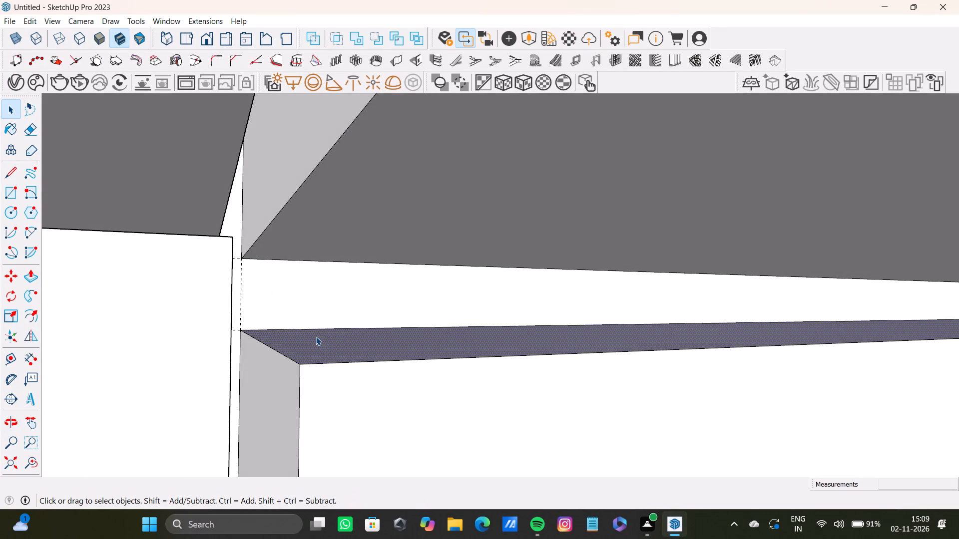
key("p")
left_click_drag(316, 351, 234, 232)
Raise the top face of the doorway-side column's third-row box 1 11/16", level with the middle column's box.
scroll(326, 249, "down", 18)
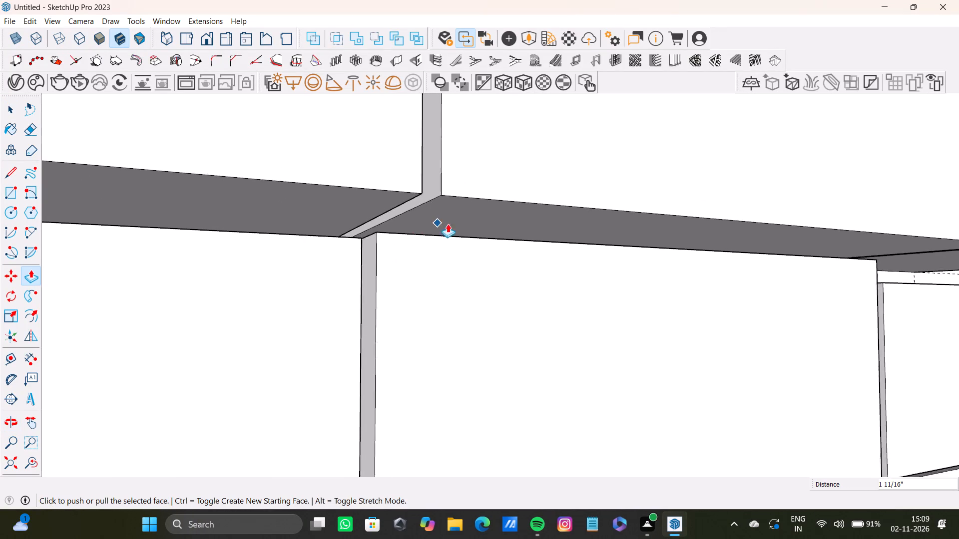
scroll(448, 224, "down", 16)
middle_click_drag(532, 246, 449, 247)
scroll(675, 258, "up", 11)
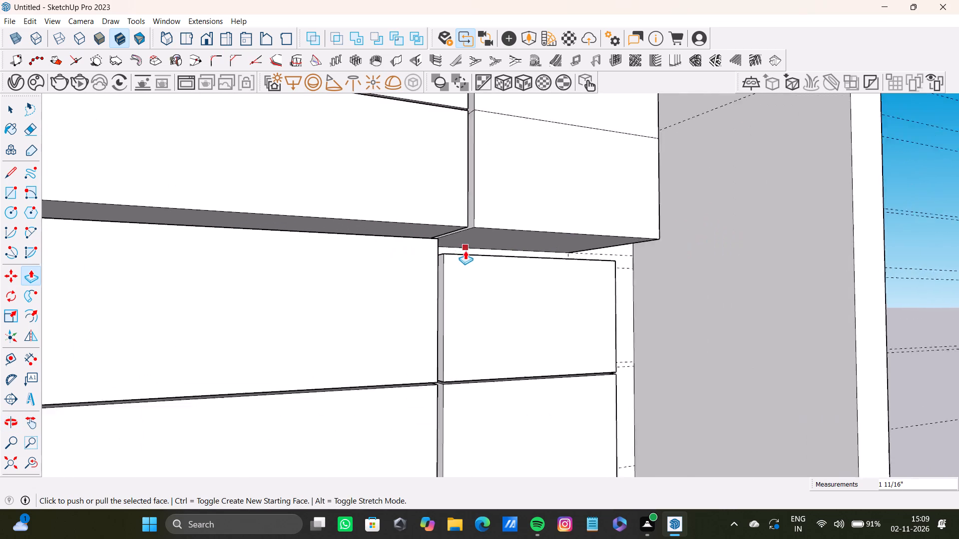
scroll(465, 251, "up", 6)
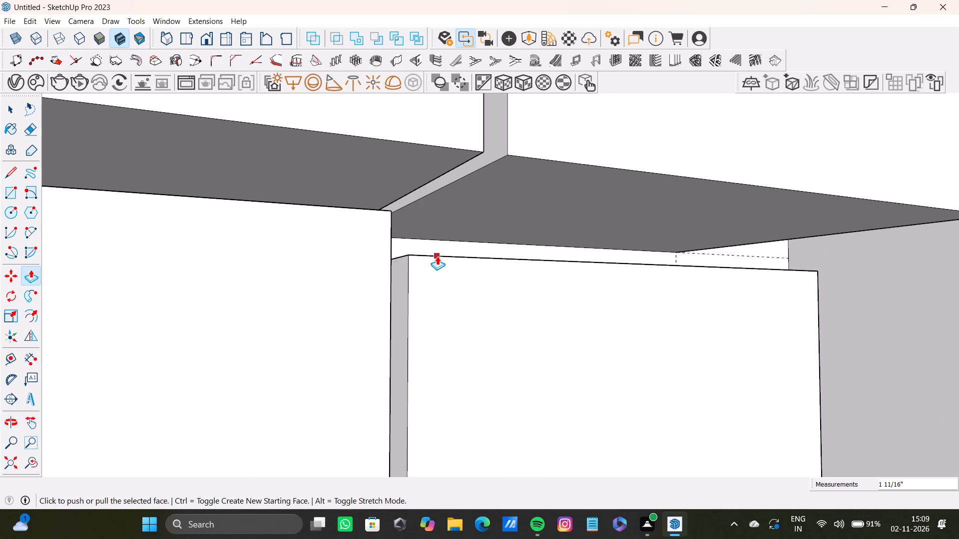
key("space")
middle_click_drag(434, 254, 400, 286)
scroll(400, 280, "up", 4)
left_click(396, 278)
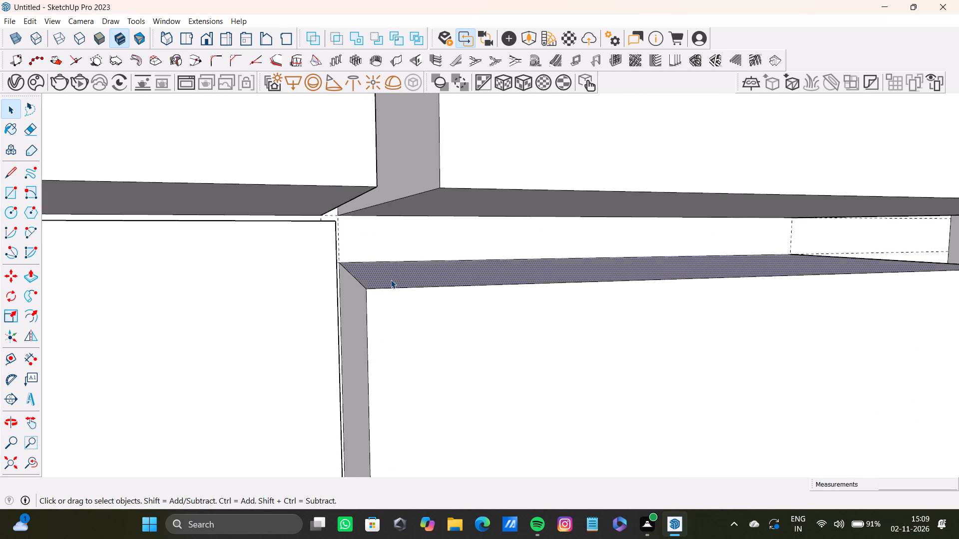
key("p")
left_click_drag(387, 277, 335, 219)
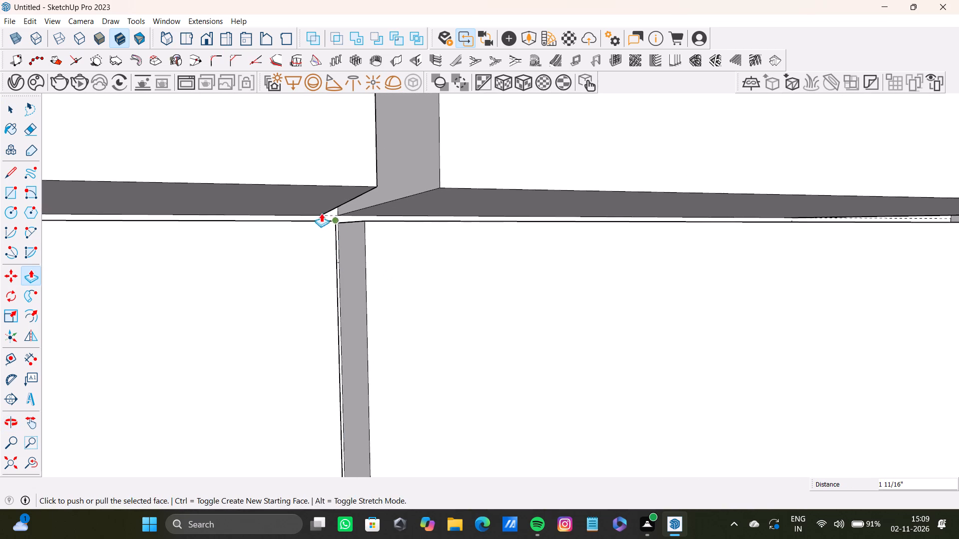
Examine the whole booth and the back wall's shelving boxes from several angles, inside and out.
key("space")
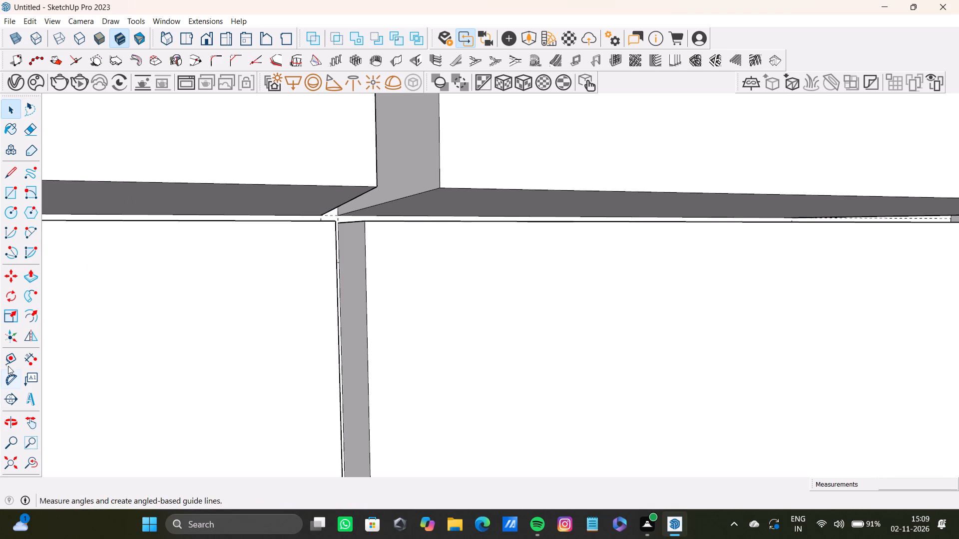
left_click(9, 362)
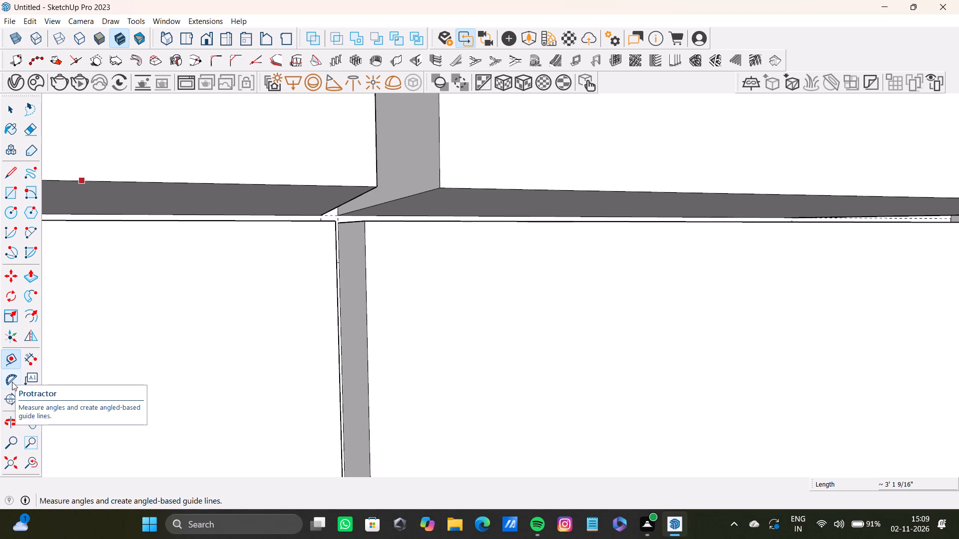
key("space")
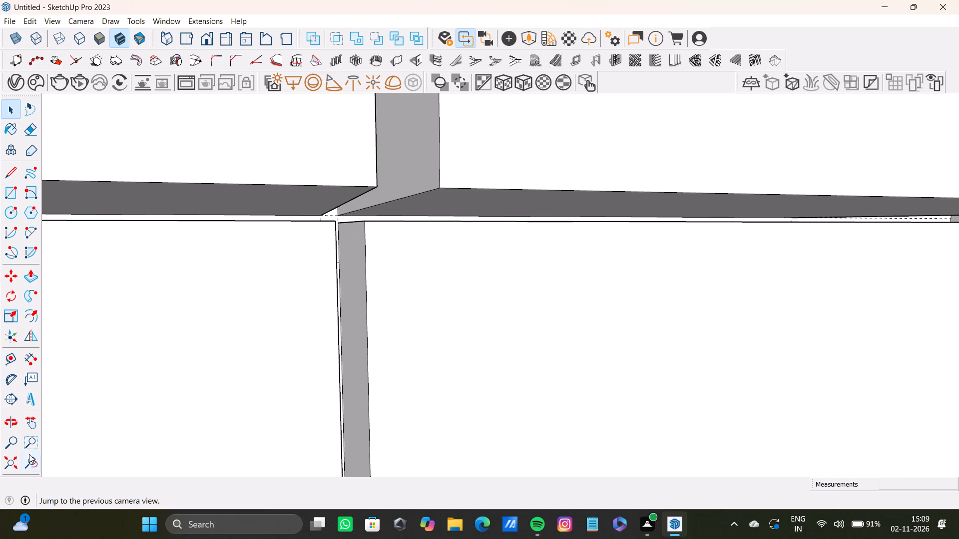
left_click(26, 463)
left_click(0, 465)
left_click_drag(12, 463, 12, 458)
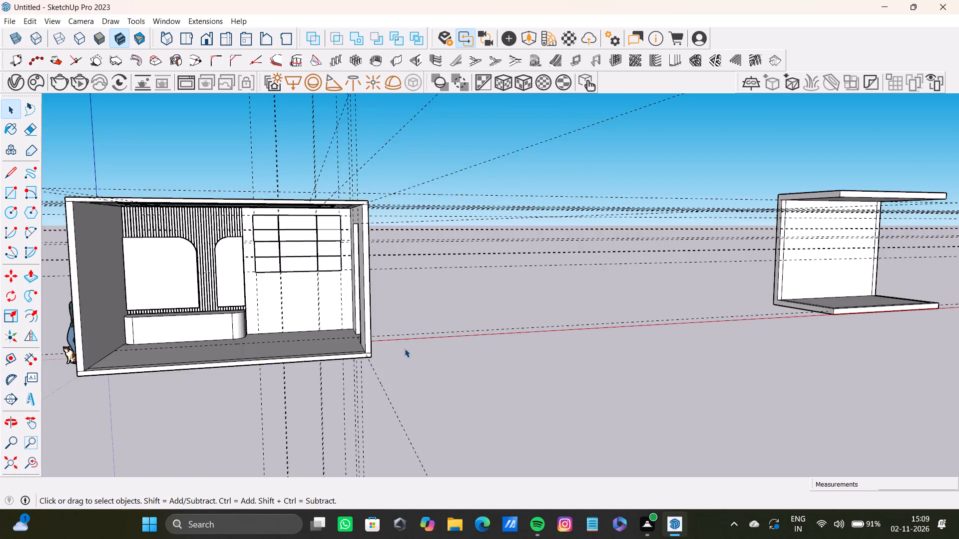
scroll(405, 348, "down", 9)
middle_click_drag(380, 325, 403, 252, "shift")
scroll(352, 240, "up", 15)
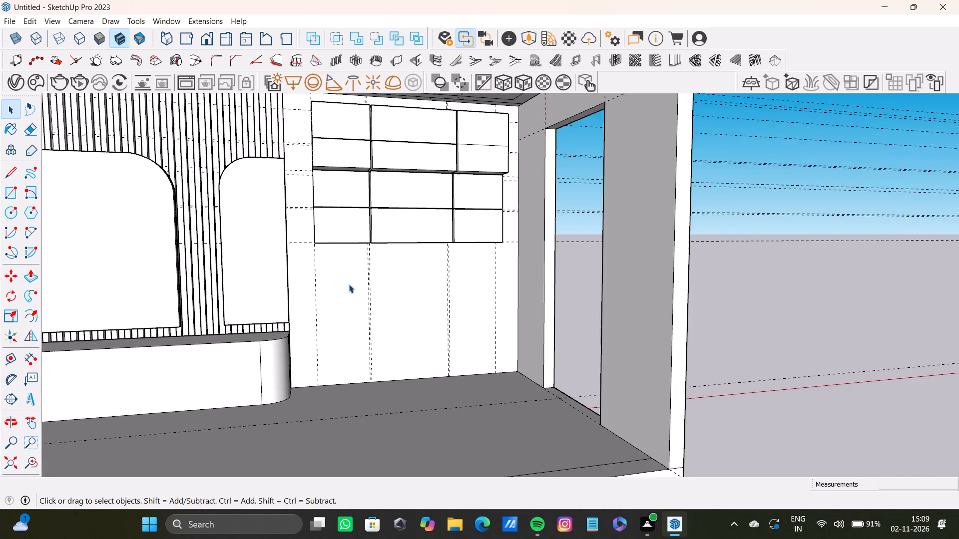
scroll(349, 284, "up", 6)
scroll(354, 206, "down", 10)
middle_click_drag(356, 227, 302, 180, "shift")
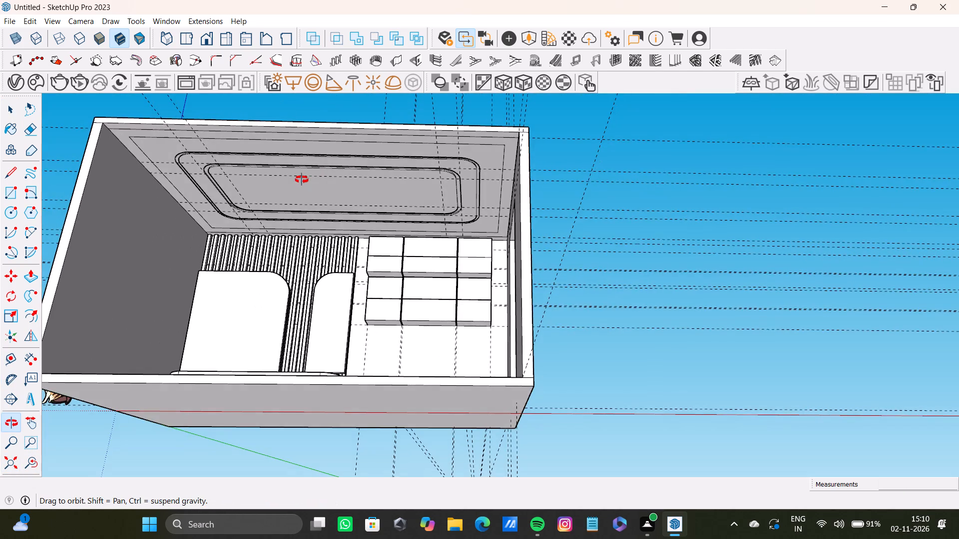
middle_click_drag(302, 180, 311, 188, "shift")
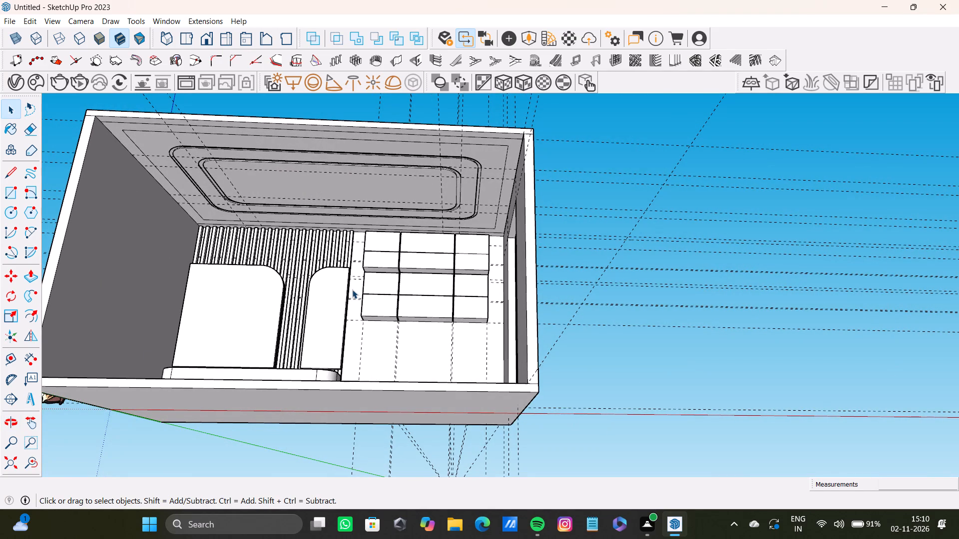
scroll(308, 249, "down", 8)
middle_click_drag(314, 245, 664, 338, "shift")
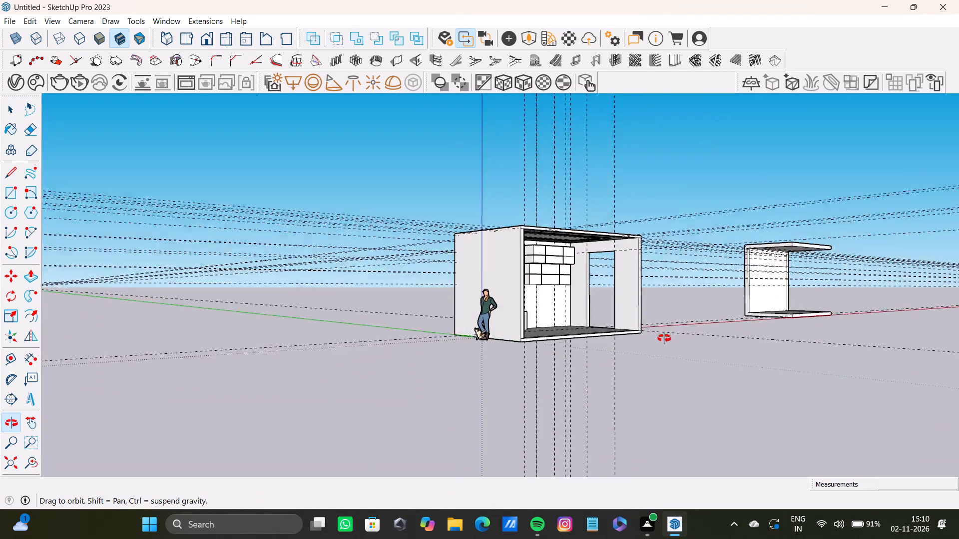
middle_click_drag(664, 338, 339, 341, "shift")
Place a vertical guide on the side wall beside the slats, 4' 4 5/16" from the back corner, meeting the floor guide.
scroll(489, 278, "up", 10)
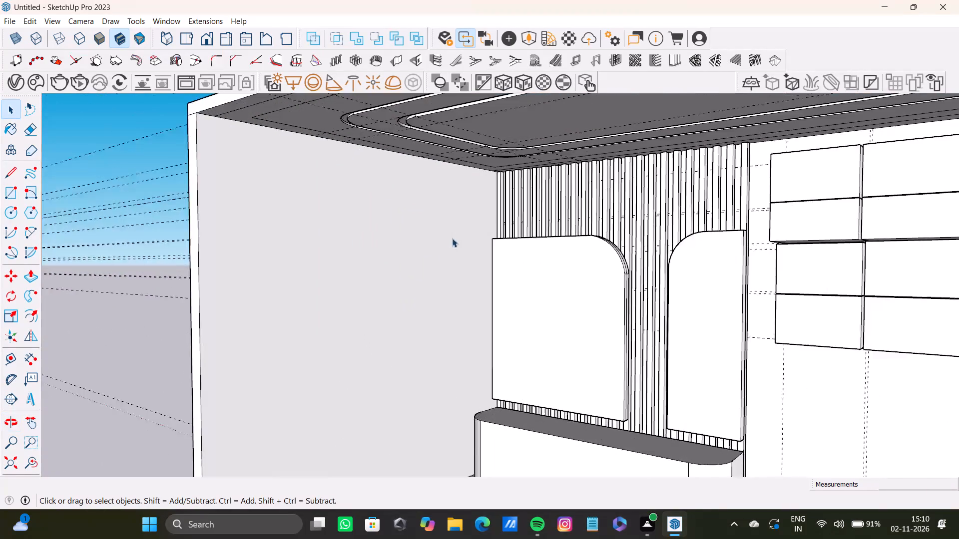
scroll(452, 238, "up", 20)
scroll(452, 238, "up", 8)
middle_click_drag(560, 242, 610, 242)
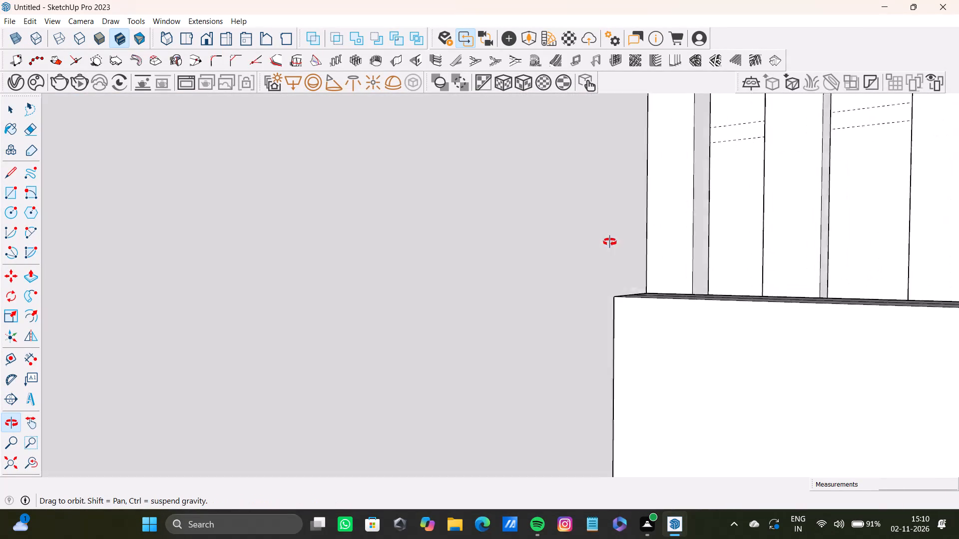
middle_click_drag(610, 242, 640, 242)
key("t")
left_click(627, 241)
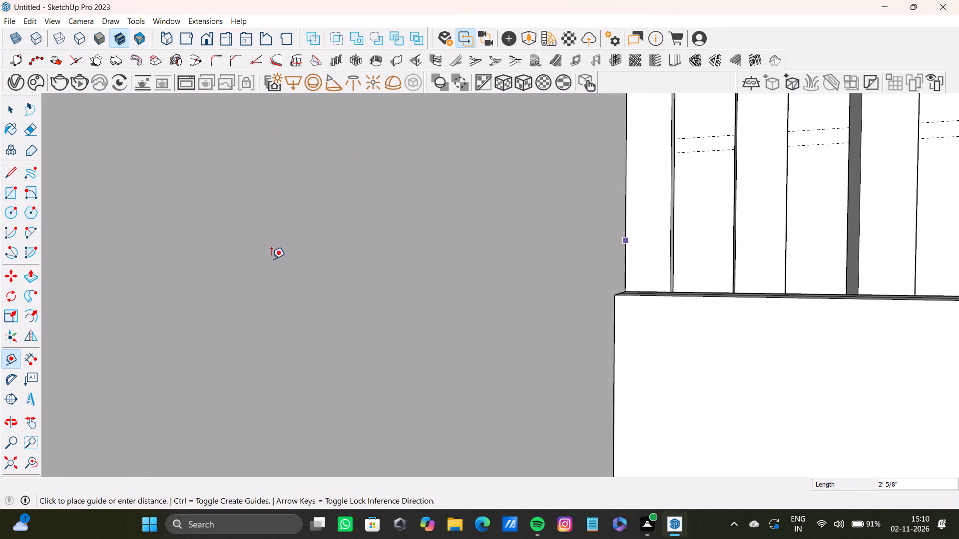
scroll(270, 266, "down", 20)
scroll(270, 266, "down", 18)
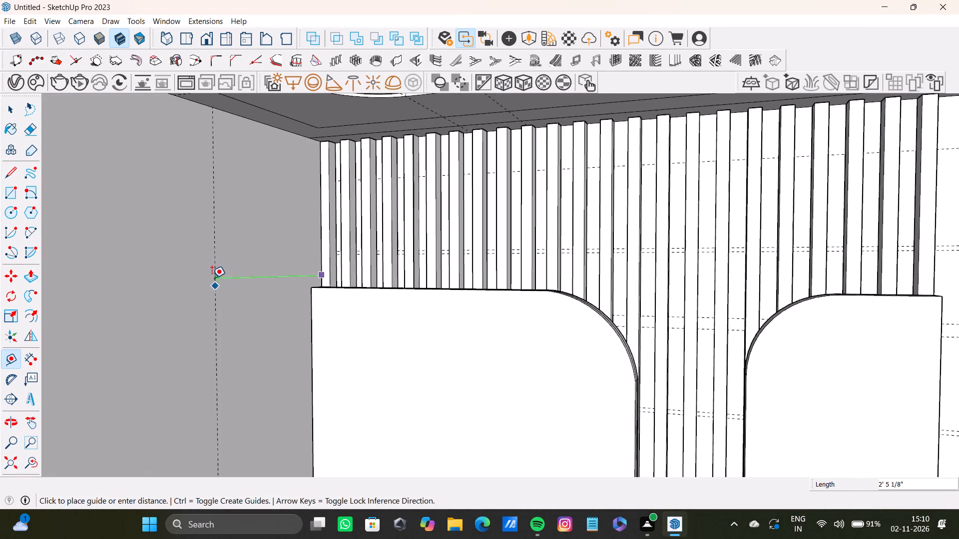
scroll(212, 278, "down", 15)
middle_click_drag(189, 290, 472, 183, "shift")
middle_click_drag(549, 156, 470, 184, "shift")
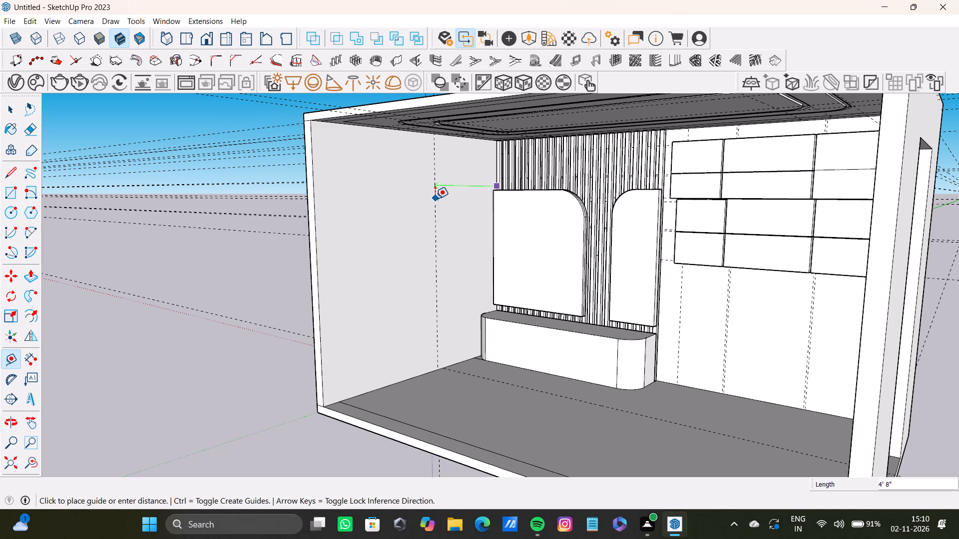
scroll(432, 222, "down", 17)
middle_click_drag(420, 211, 423, 150)
scroll(424, 198, "up", 8)
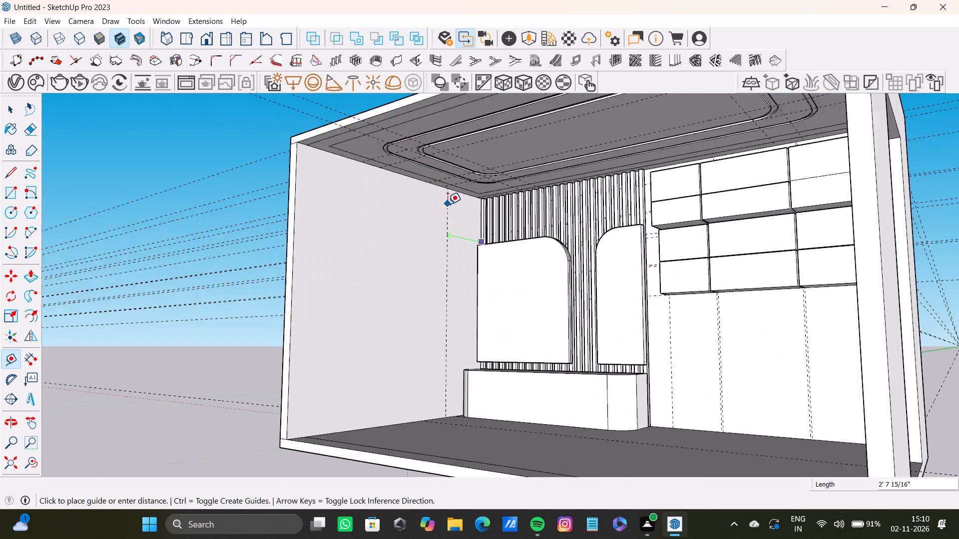
scroll(448, 204, "up", 5)
scroll(450, 232, "down", 7)
middle_click_drag(438, 244, 405, 267, "shift")
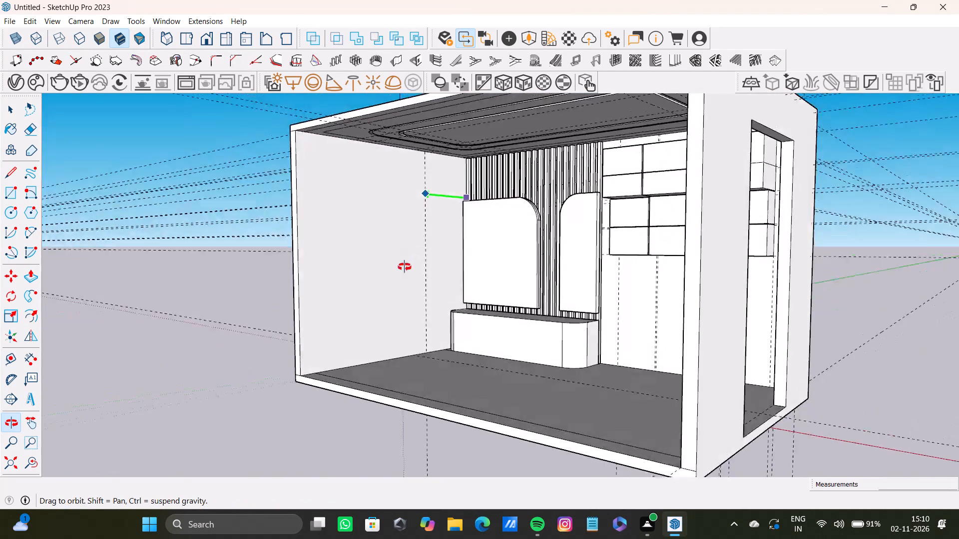
middle_click_drag(405, 267, 405, 241, "shift")
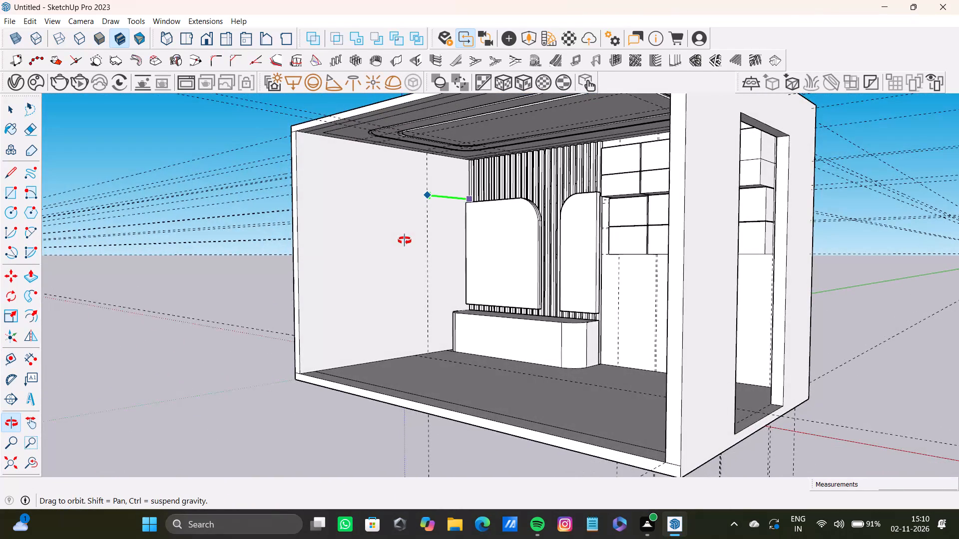
middle_click_drag(405, 241, 402, 248, "shift")
middle_click(402, 248)
scroll(441, 190, "up", 7)
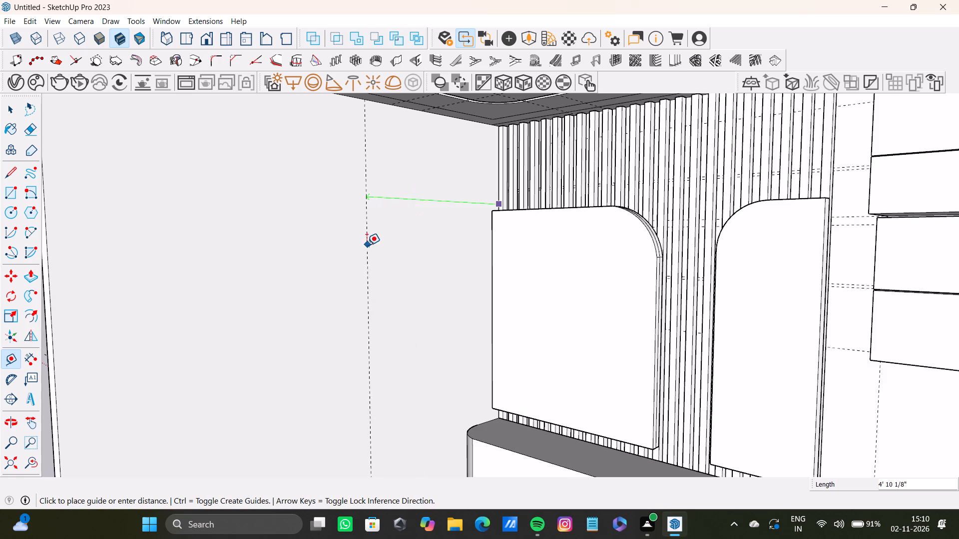
scroll(363, 244, "down", 5)
middle_click_drag(357, 242, 426, 176, "shift")
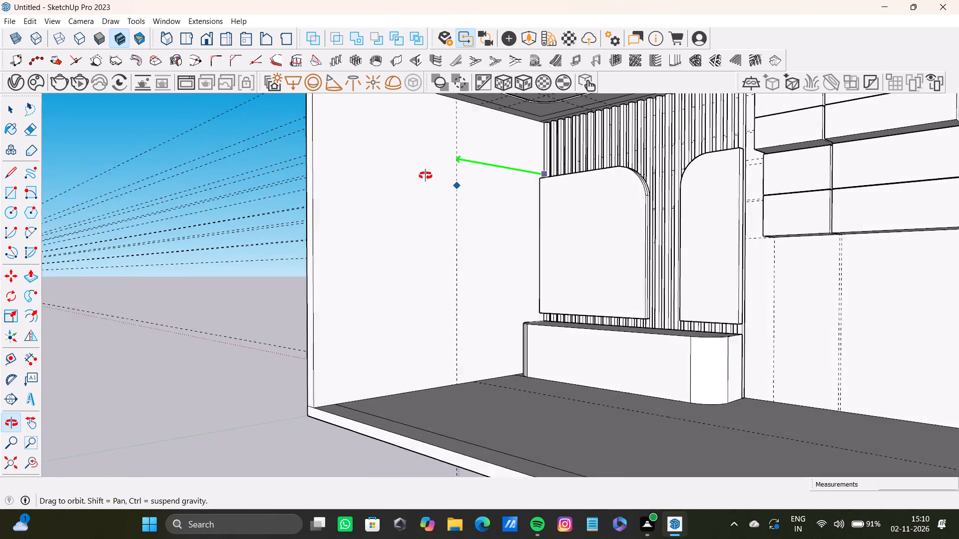
middle_click_drag(426, 176, 419, 179, "shift")
middle_click(415, 184)
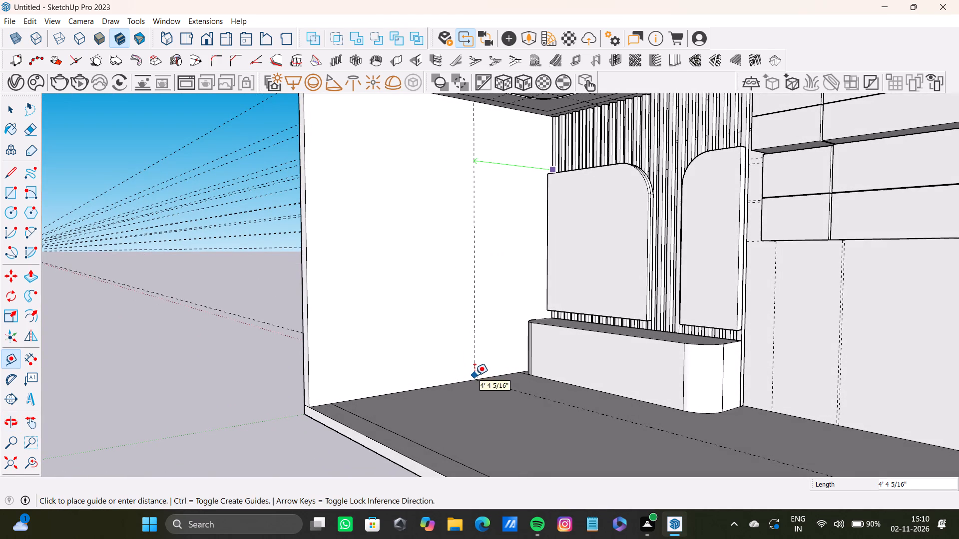
left_click(475, 375)
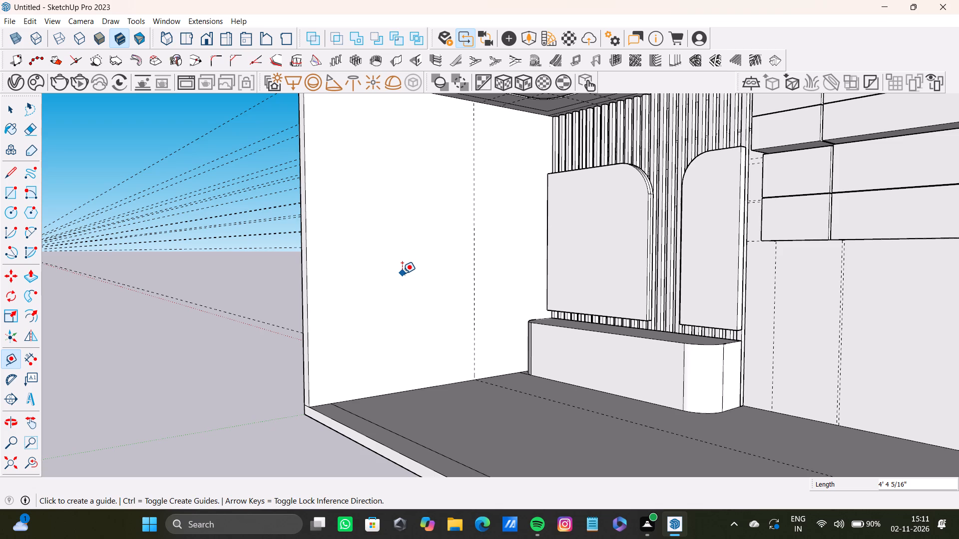
Place a vertical guide on the same side wall, offset from its front edge to meet the line across the floor.
scroll(318, 301, "up", 8)
scroll(306, 349, "down", 3)
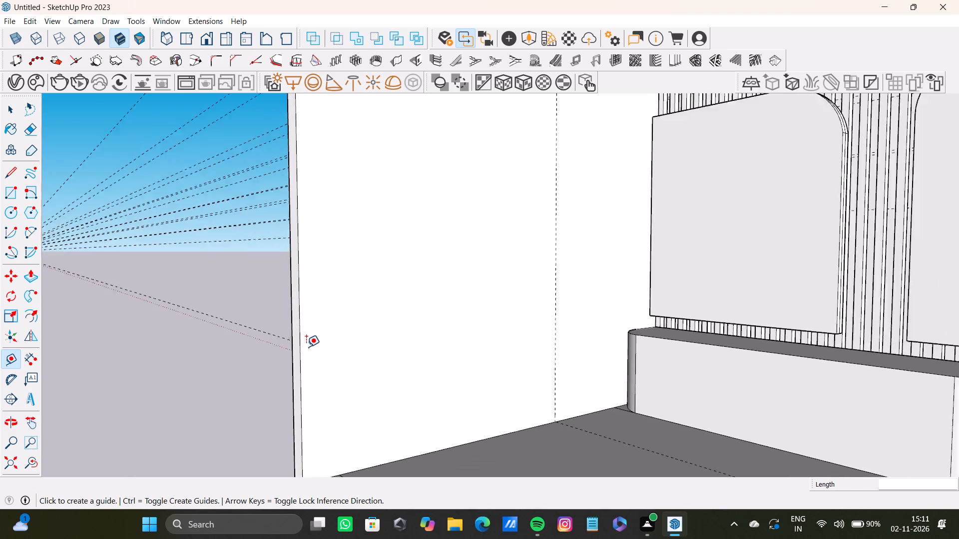
scroll(306, 347, "down", 6)
middle_click_drag(306, 335, 292, 319, "shift")
scroll(292, 319, "down", 1)
scroll(309, 324, "up", 8)
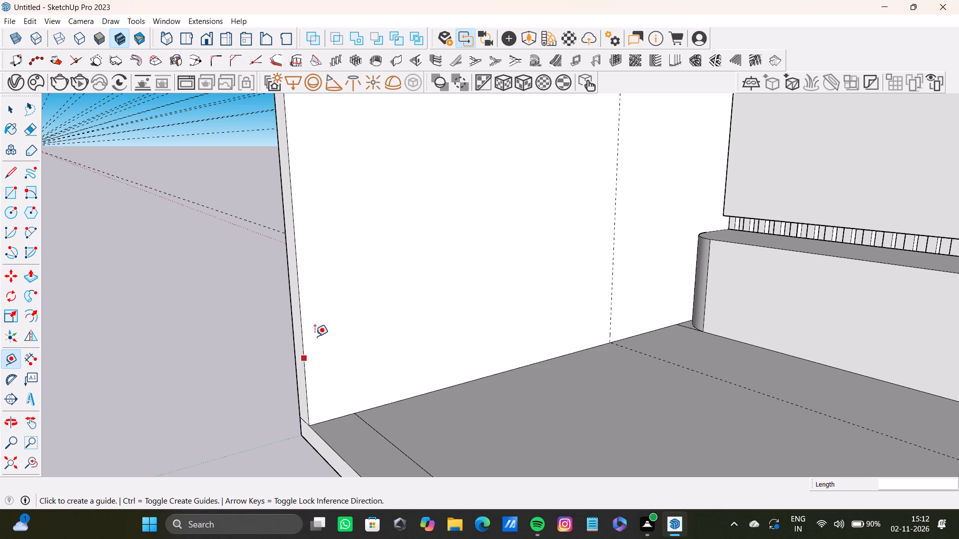
scroll(305, 388, "up", 3)
left_click(305, 388)
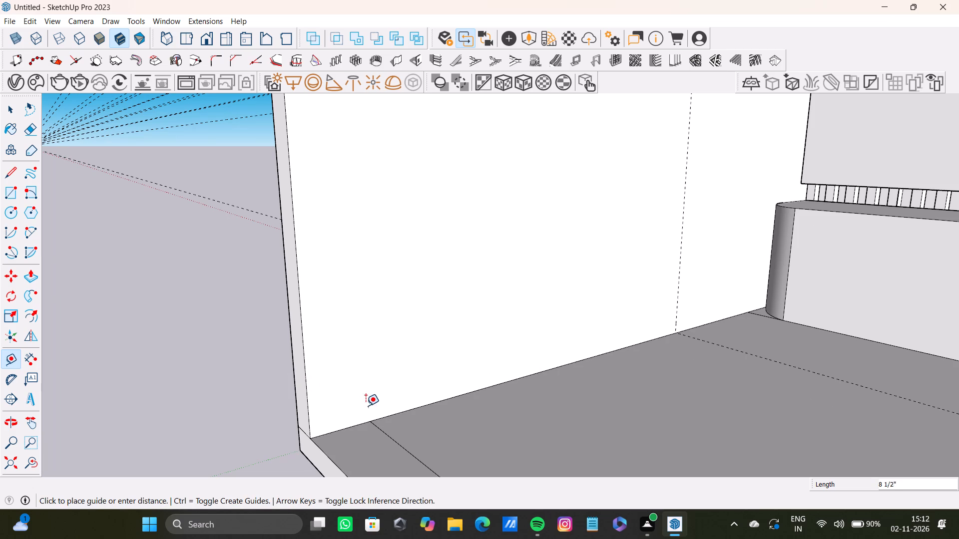
left_click(370, 418)
Examine the booth's side walls and the guided side wall from outside.
scroll(328, 358, "down", 12)
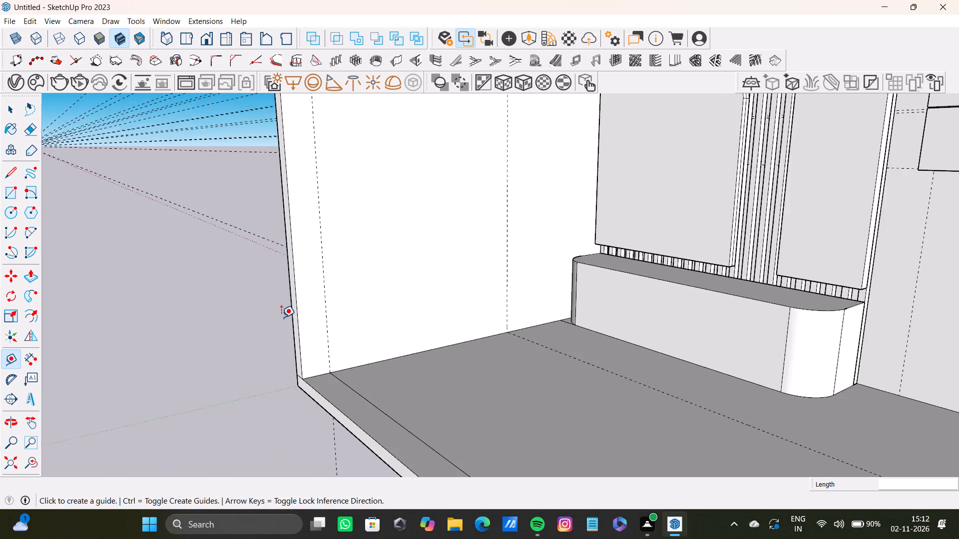
scroll(281, 317, "down", 8)
middle_click_drag(262, 313, 294, 406)
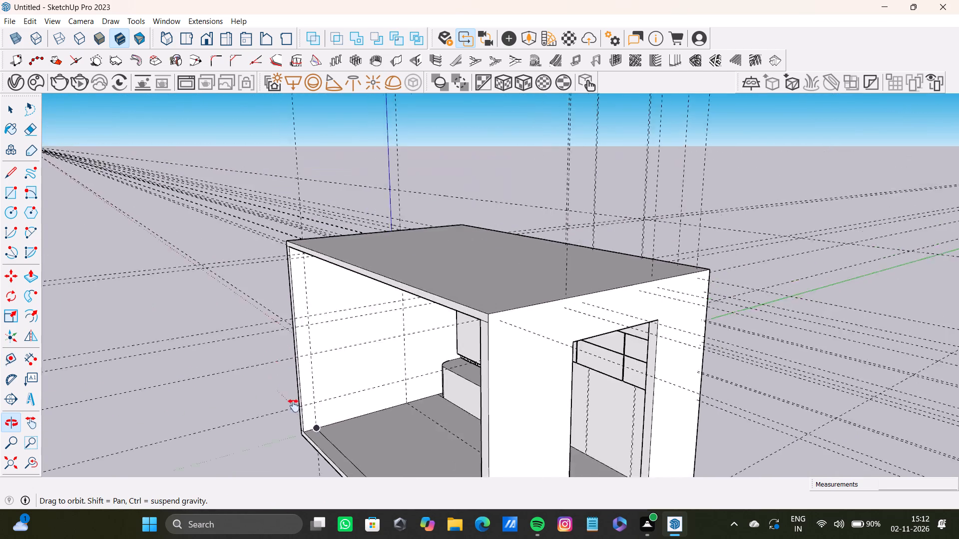
middle_click_drag(294, 406, 337, 313)
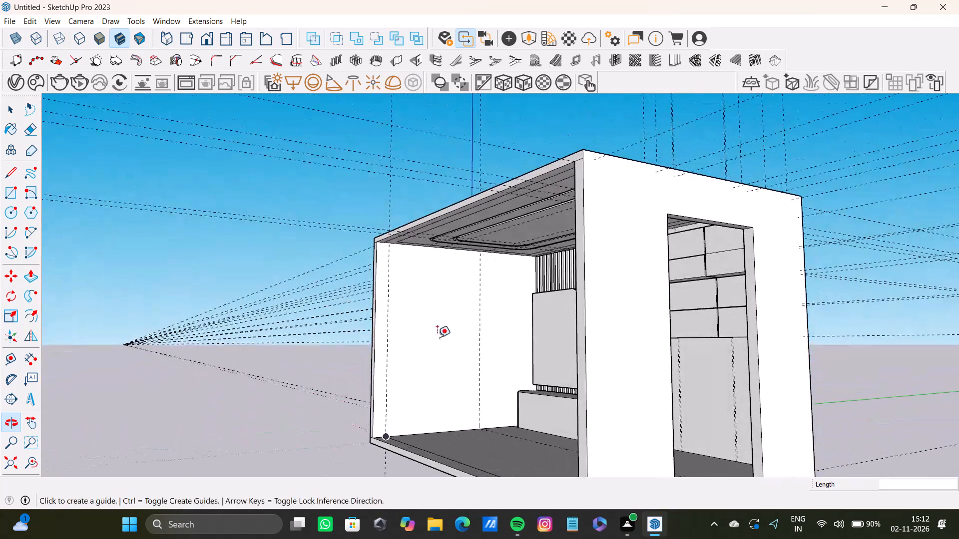
scroll(464, 371, "down", 6)
middle_click_drag(464, 371, 860, 408)
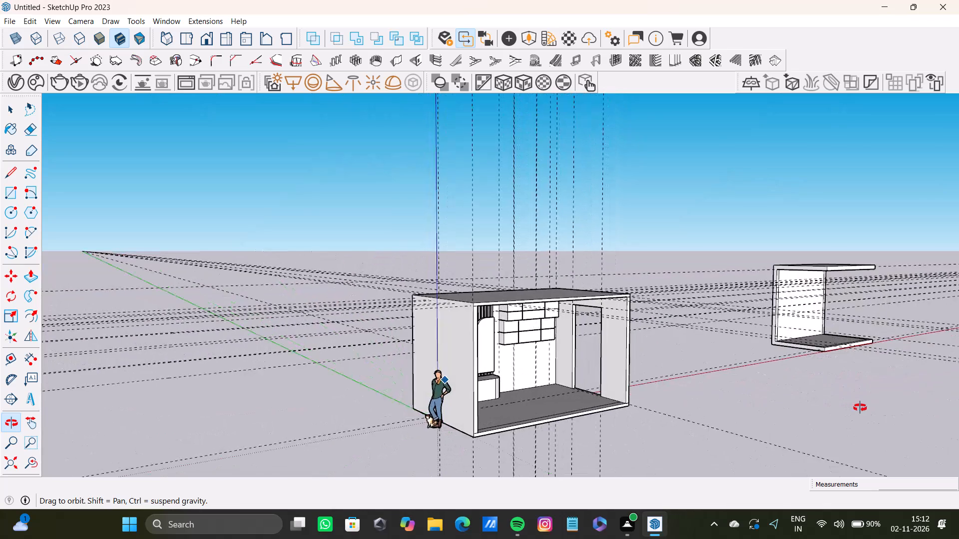
middle_click_drag(860, 408, 436, 379)
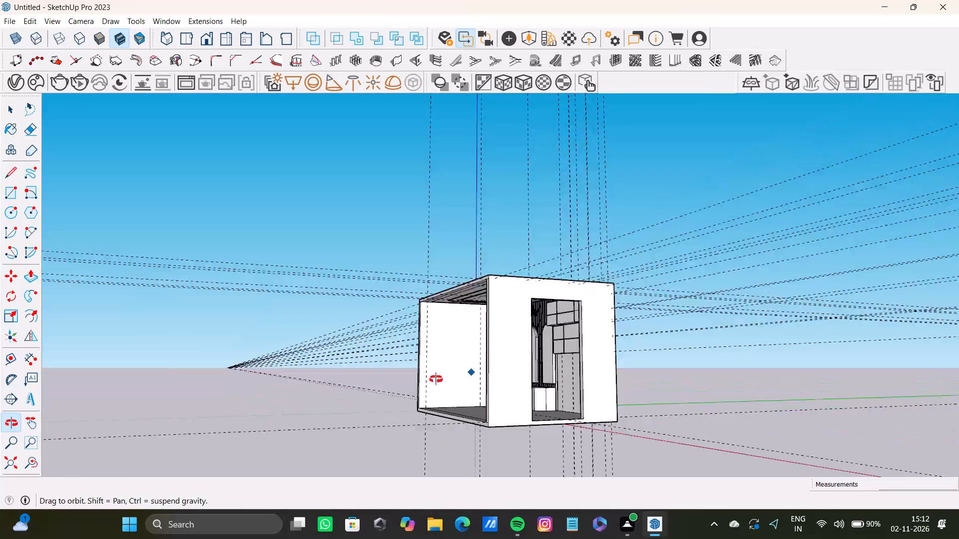
Examine the booth's interior around the slatted back wall, ledge and adjoining side wall, along with its exterior.
middle_click_drag(436, 379, 607, 441)
scroll(445, 367, "up", 13)
key("space")
scroll(451, 357, "up", 2)
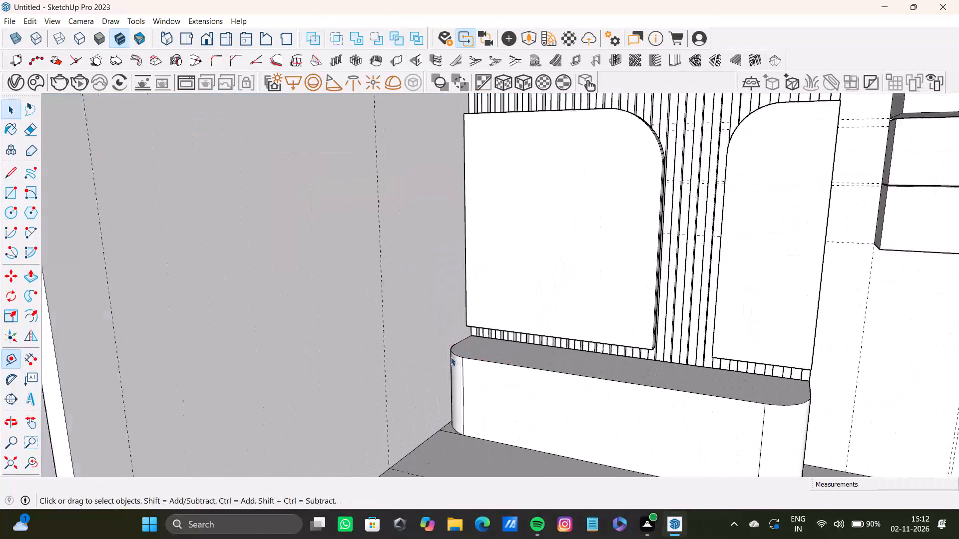
scroll(451, 357, "up", 2)
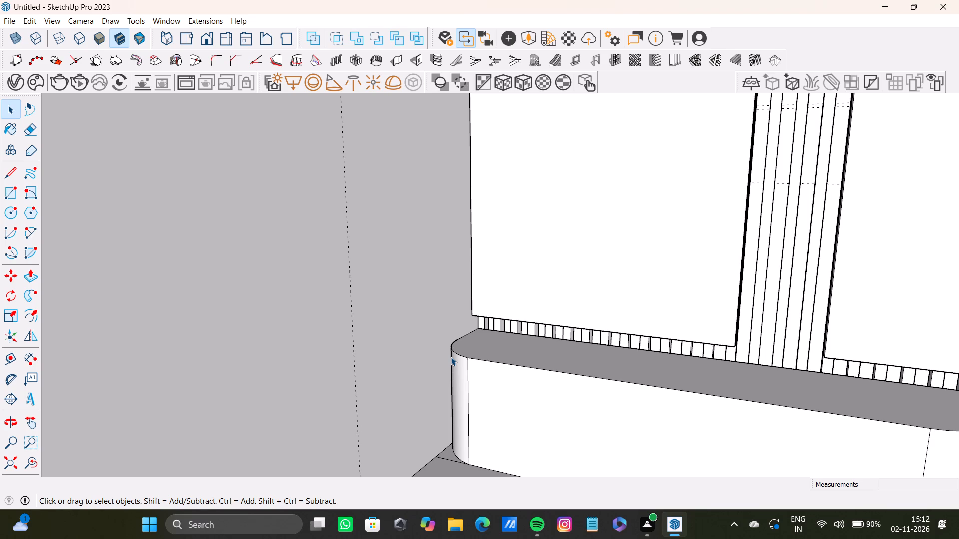
key("space")
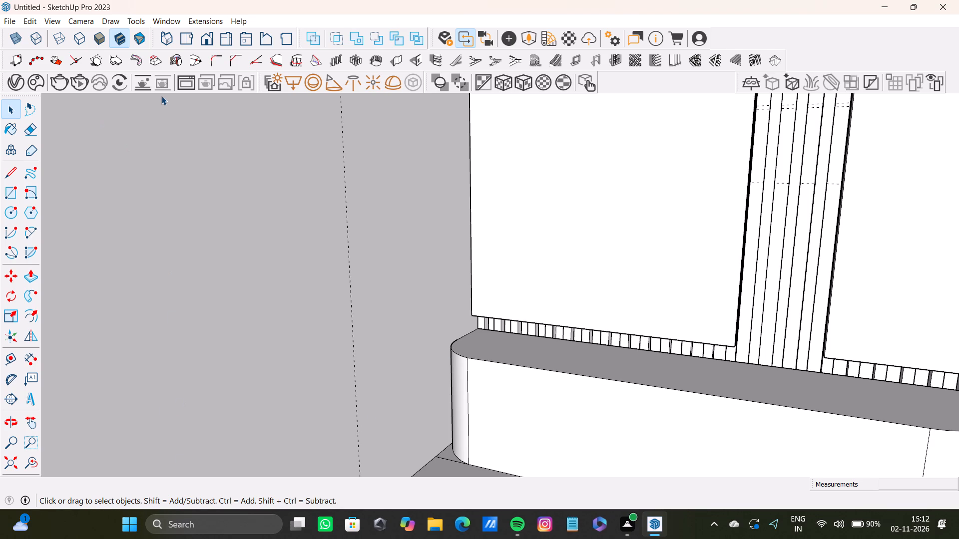
scroll(153, 162, "down", 18)
scroll(435, 304, "down", 14)
middle_click_drag(394, 295, 543, 285)
scroll(393, 320, "up", 12)
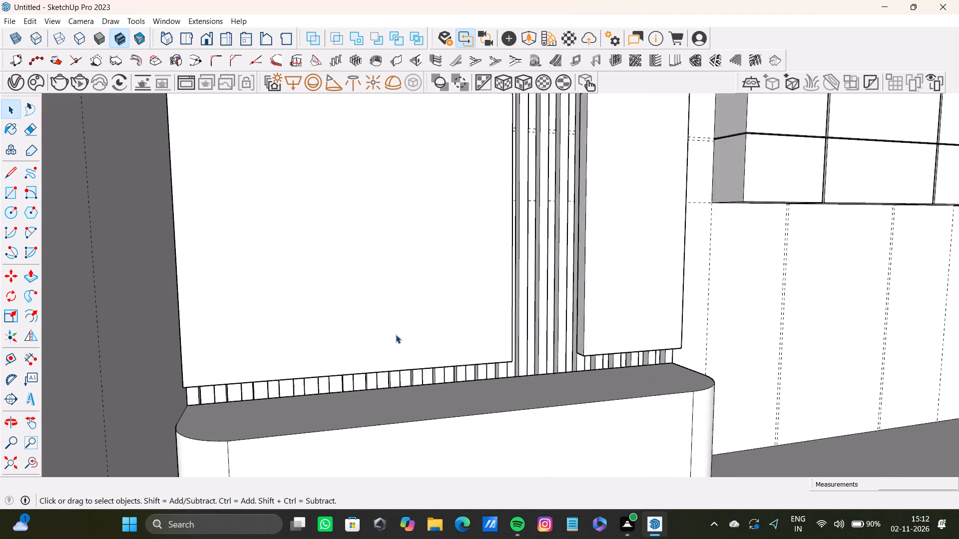
scroll(396, 334, "up", 1)
scroll(382, 331, "down", 20)
scroll(382, 331, "down", 1)
middle_click_drag(350, 313, 92, 273)
scroll(414, 300, "down", 10)
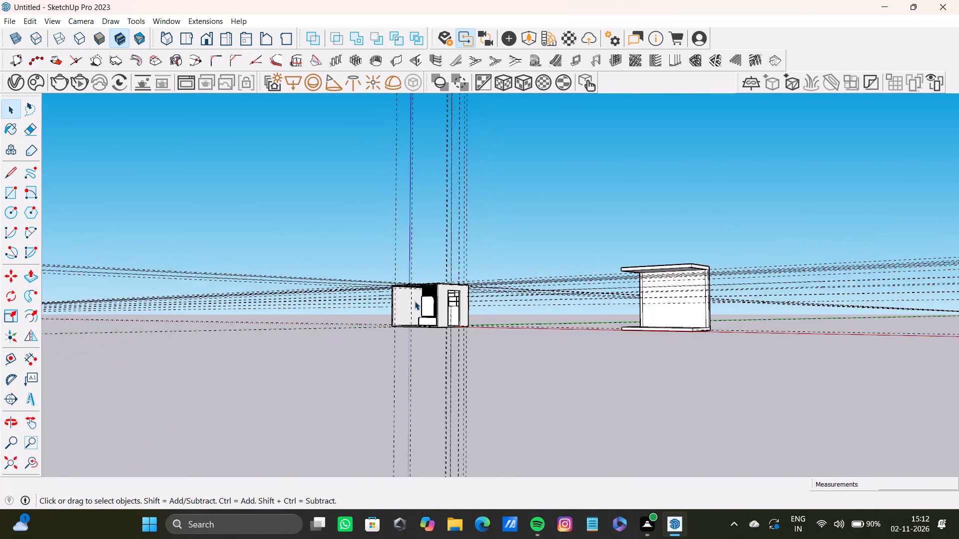
middle_click_drag(411, 301, 275, 311)
scroll(542, 330, "up", 18)
scroll(419, 305, "down", 9)
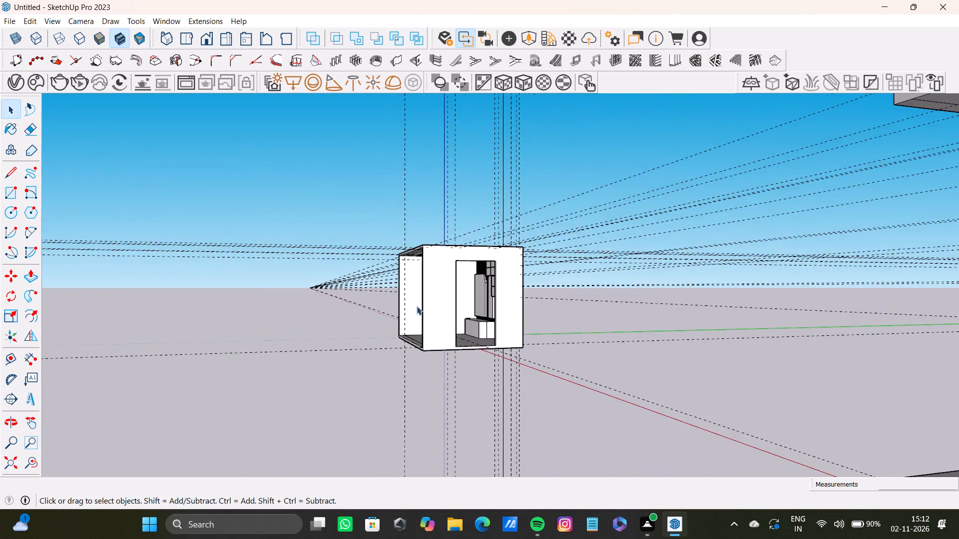
middle_click_drag(416, 306, 557, 301)
scroll(401, 274, "up", 9)
scroll(427, 281, "down", 4)
middle_click_drag(427, 281, 453, 287)
Place a horizontal guide on the slat-side side wall, 1' 3 5/16" below the ceiling edge.
key("t")
scroll(470, 257, "up", 6)
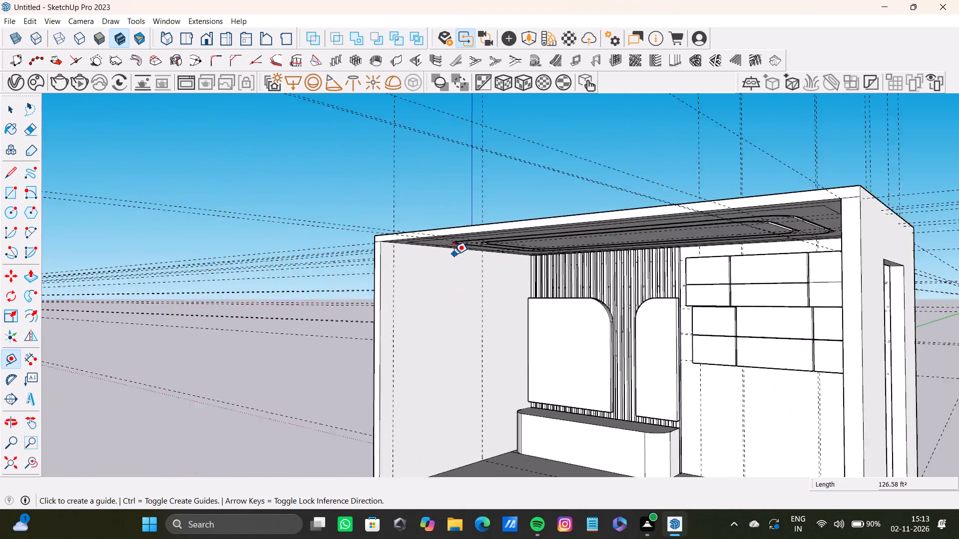
scroll(454, 254, "up", 16)
left_click(386, 239)
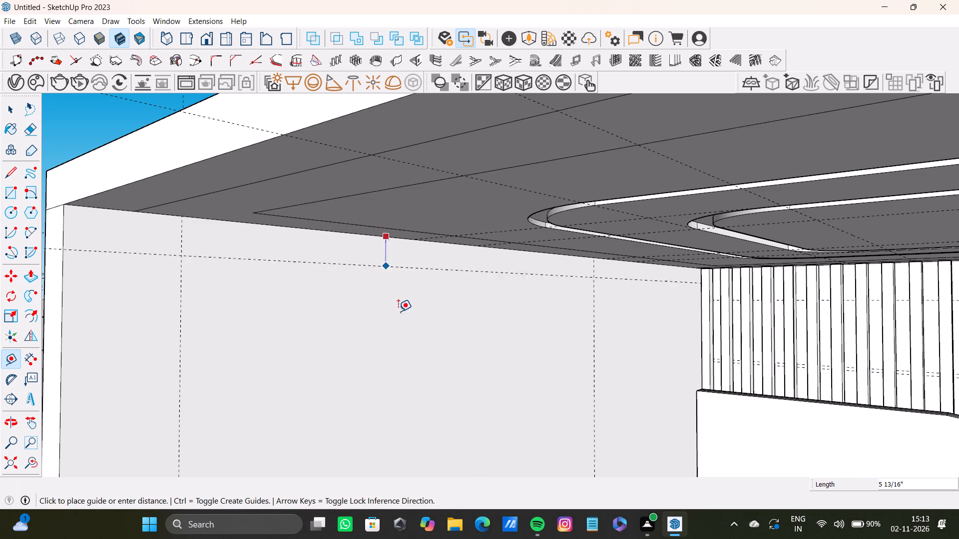
scroll(406, 308, "down", 8)
middle_click_drag(408, 307, 349, 156, "shift")
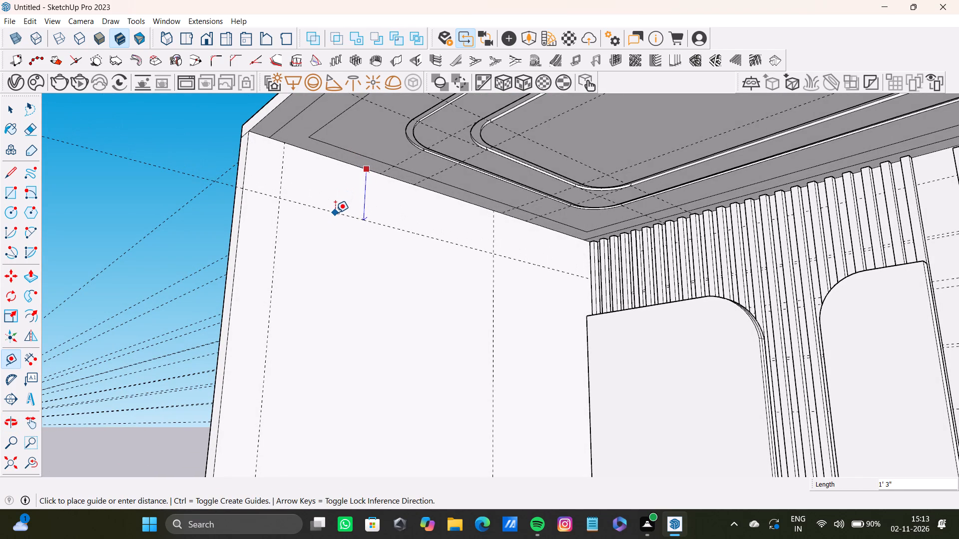
left_click(335, 213)
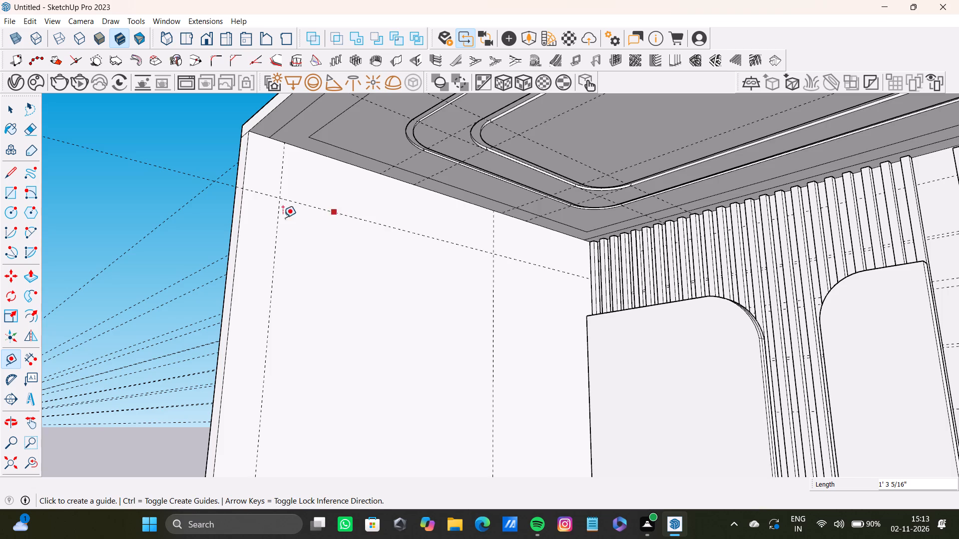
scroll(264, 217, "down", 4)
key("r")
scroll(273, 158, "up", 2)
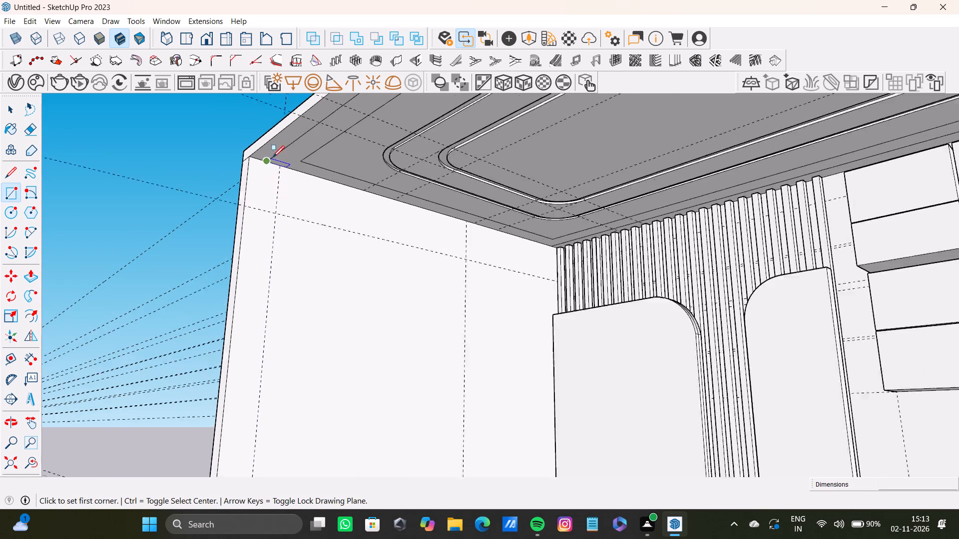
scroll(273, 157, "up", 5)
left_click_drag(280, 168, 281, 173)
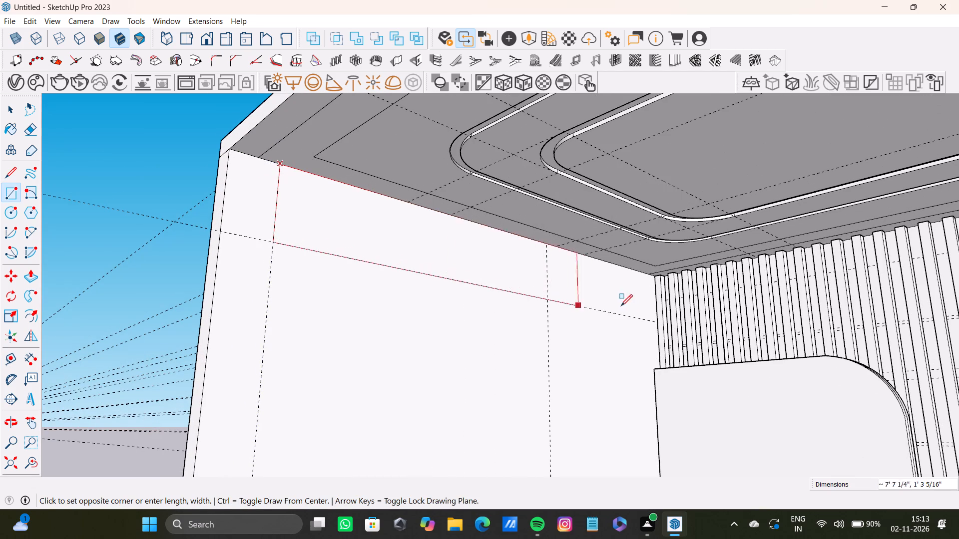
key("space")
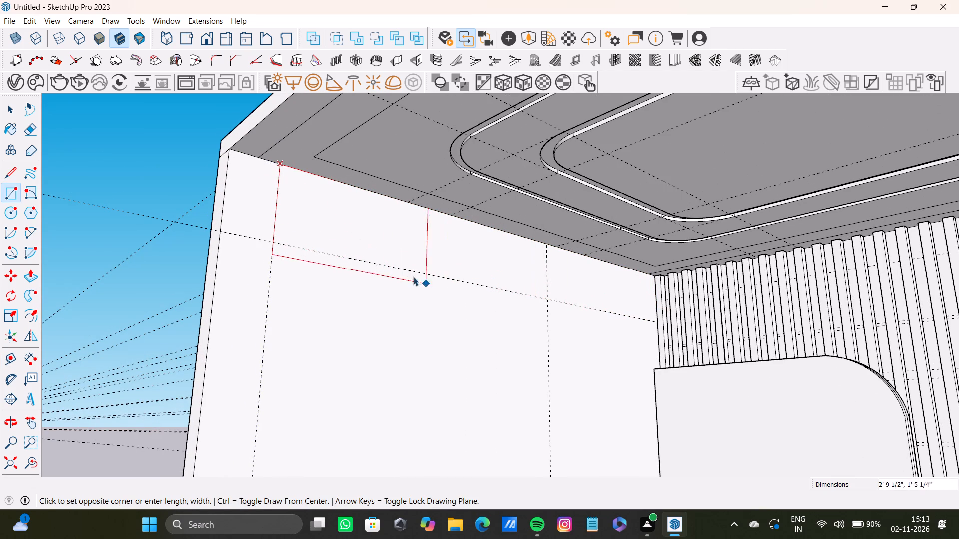
Draw a rectangle about 11' 3 9/16" by 1' 3 5/16" along the side wall's top, from front corner to slats, down to the guide.
key("r")
left_click(231, 150)
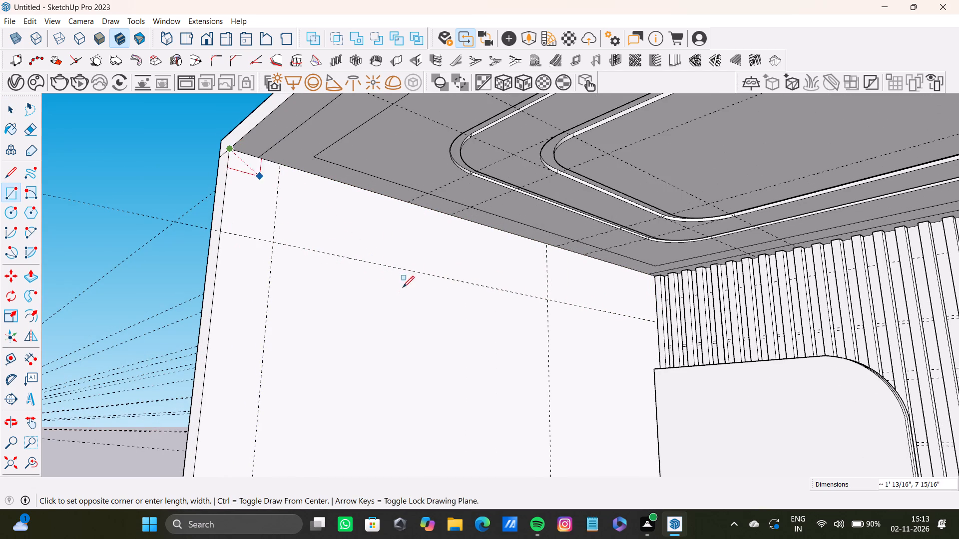
left_click(655, 321)
key("space")
Push/Pull the rectangular strip at the side wall's top about 7 3/16" into the booth as a bulkhead below the ceiling.
left_click(305, 238)
key("p")
left_click_drag(306, 236, 356, 243)
Place a vertical guide on the side wall's front face, about 4 15/16" from its outer edge, through the bulkhead's lower inner-wall corner.
scroll(344, 250, "down", 13)
middle_click_drag(304, 258, 401, 229)
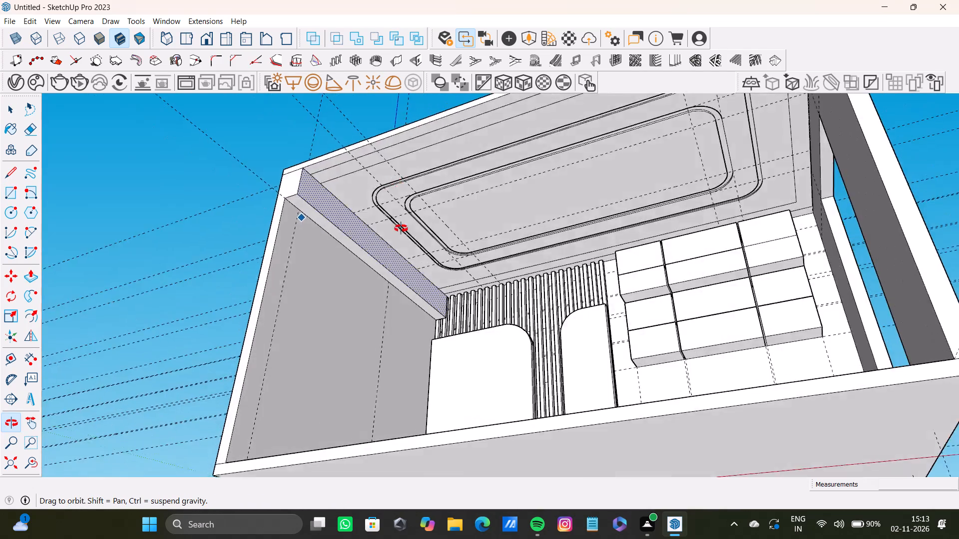
middle_click_drag(401, 229, 439, 239)
scroll(287, 218, "up", 18)
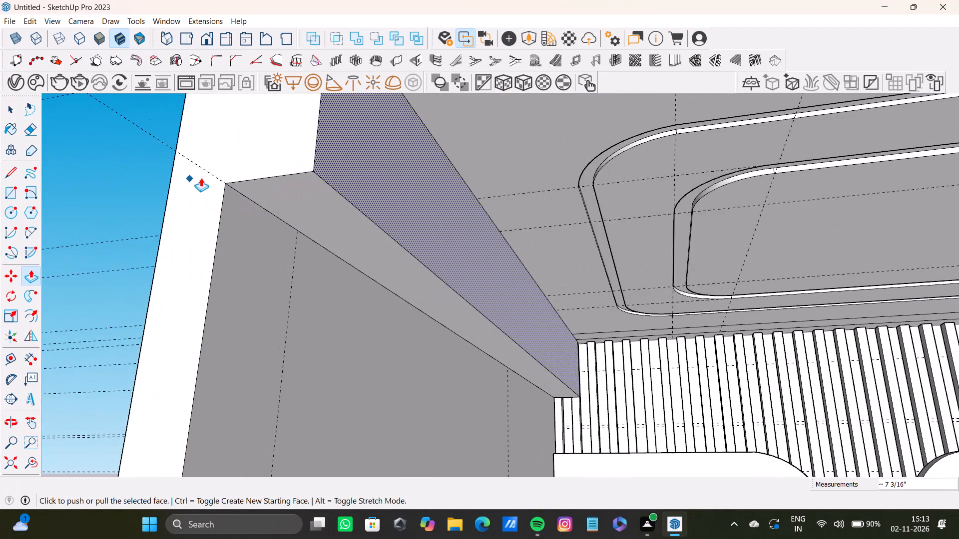
scroll(267, 165, "down", 10)
middle_click_drag(241, 179, 248, 243, "shift")
key("t")
scroll(244, 229, "up", 7)
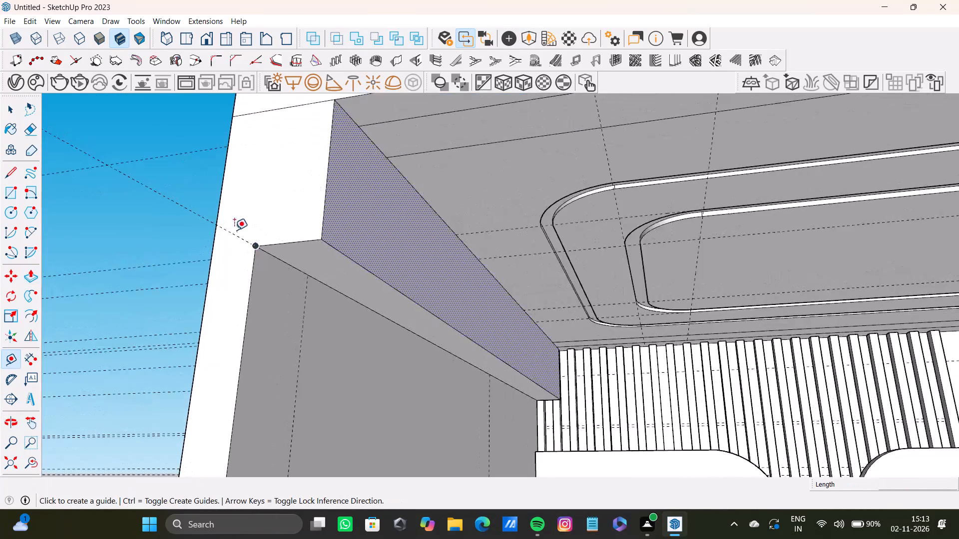
scroll(234, 230, "up", 2)
left_click(208, 213)
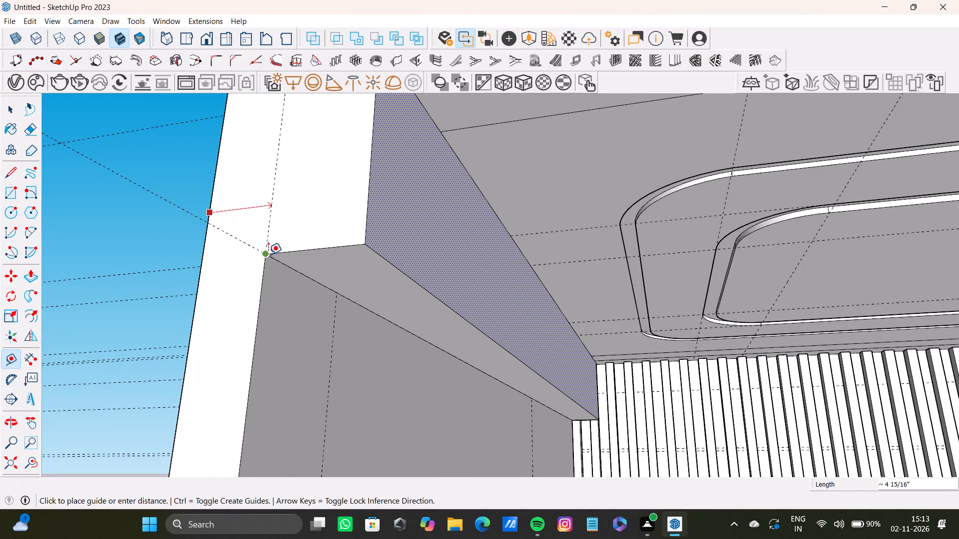
left_click(268, 255)
Draw a 1' 3 5/16" vertical line along that guide, from the ceiling line to the bulkhead's lower corner.
scroll(283, 224, "down", 8)
middle_click_drag(257, 213, 272, 261, "shift")
key("l")
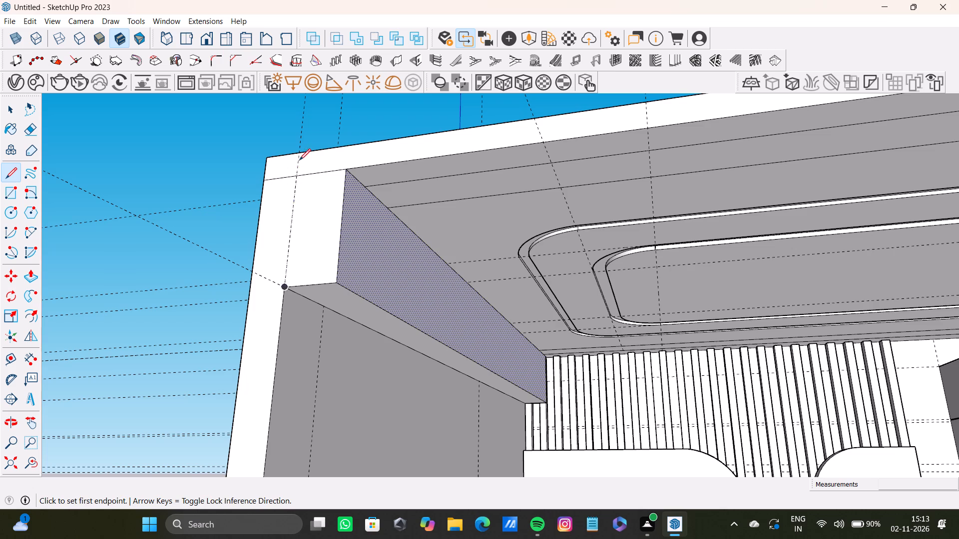
left_click(295, 177)
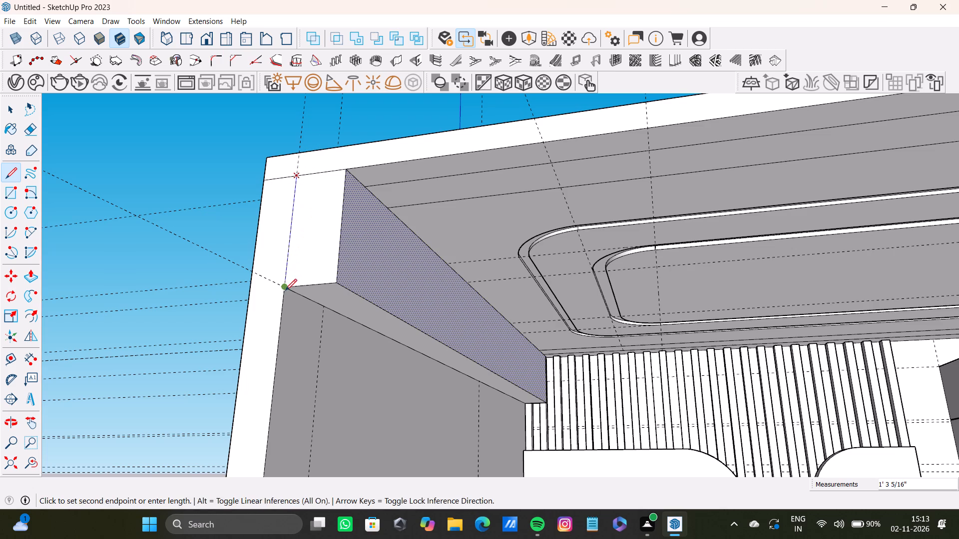
left_click(285, 290)
key("space")
Offset the outline of the bulkhead's underside face inward to form a narrow border.
scroll(278, 231, "down", 11)
scroll(317, 275, "up", 1, "shift")
middle_click_drag(317, 275, 305, 194, "shift")
scroll(300, 234, "up", 9)
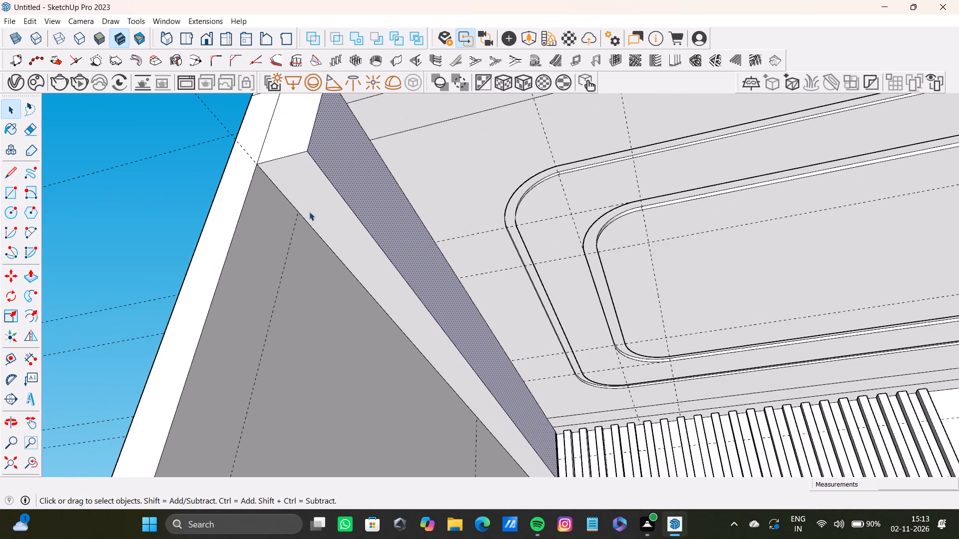
left_click(315, 209)
key("f")
left_click_drag(315, 209, 310, 212)
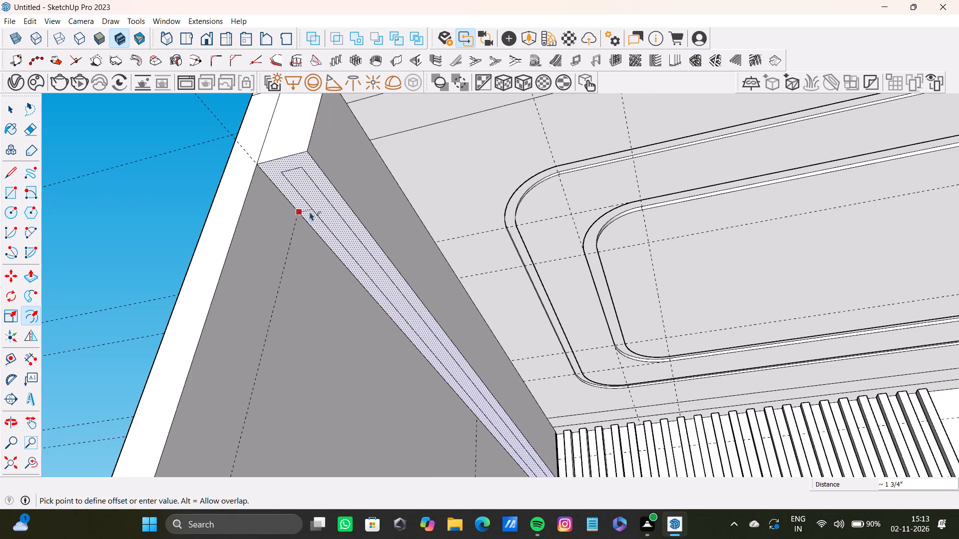
left_click_drag(310, 212, 307, 210)
key("space")
Push/Pull the inner strip of the bulkhead's underside upward to form a recessed channel.
left_click(316, 205)
key("p")
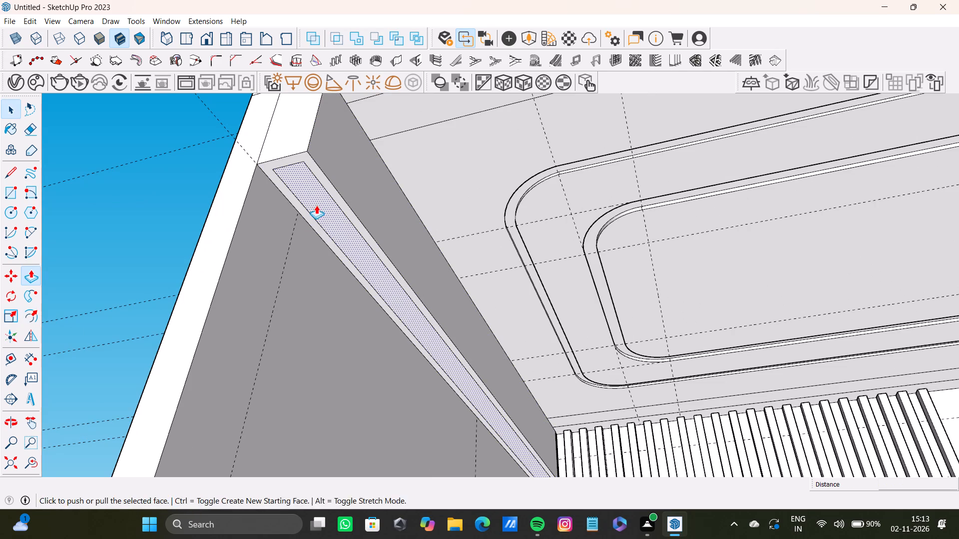
left_click_drag(316, 205, 313, 183)
key("space")
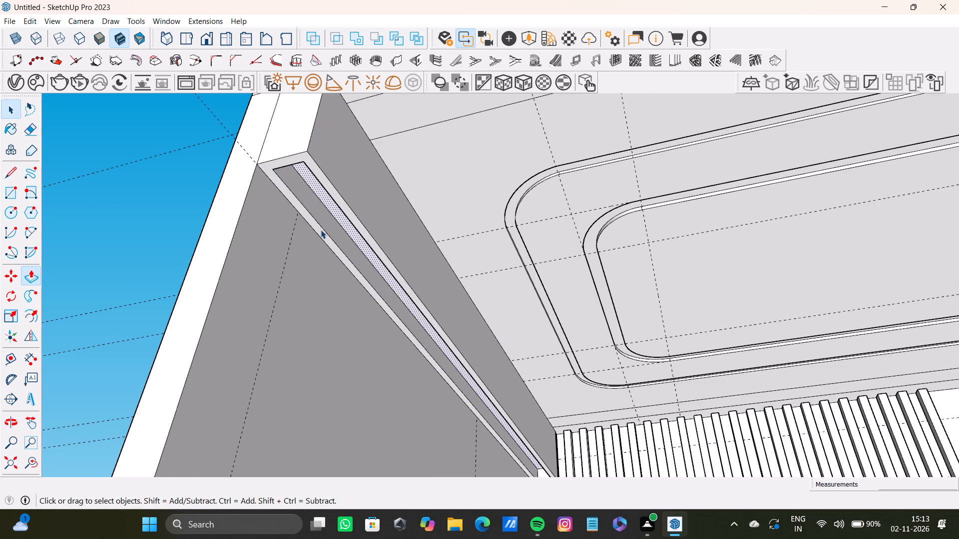
Examine the recessed bulkhead along the side wall and where it meets the back wall's slats.
scroll(326, 239, "down", 11)
middle_click_drag(346, 263, 298, 286)
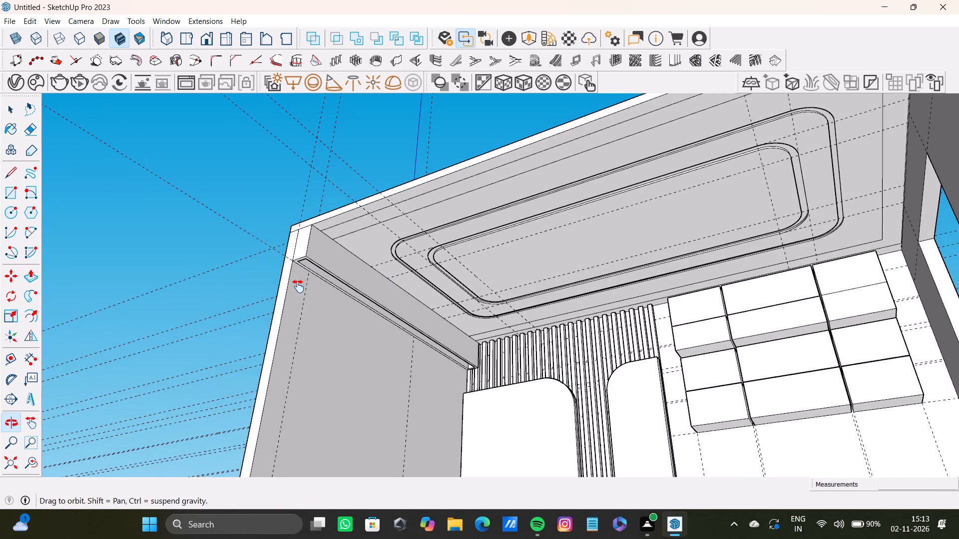
middle_click_drag(298, 286, 303, 276)
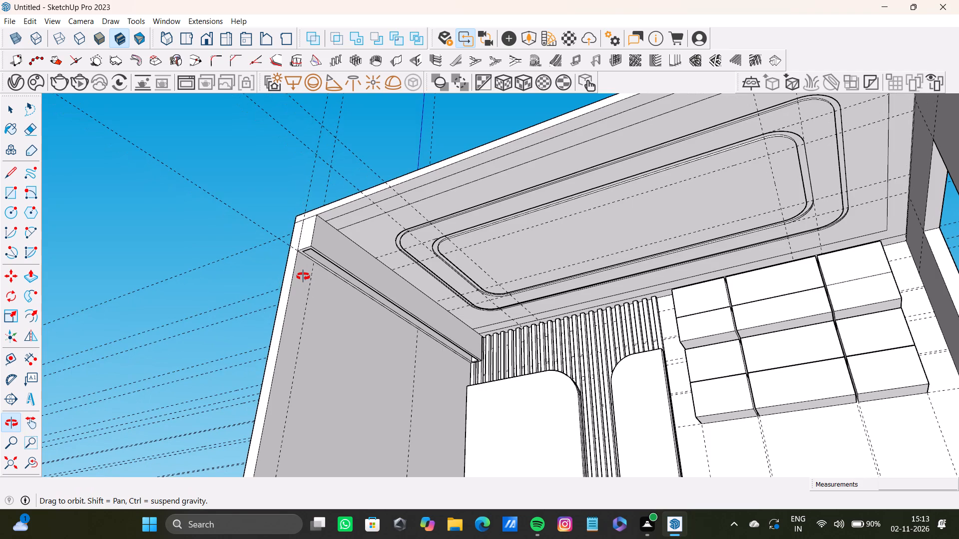
middle_click_drag(303, 276, 307, 322)
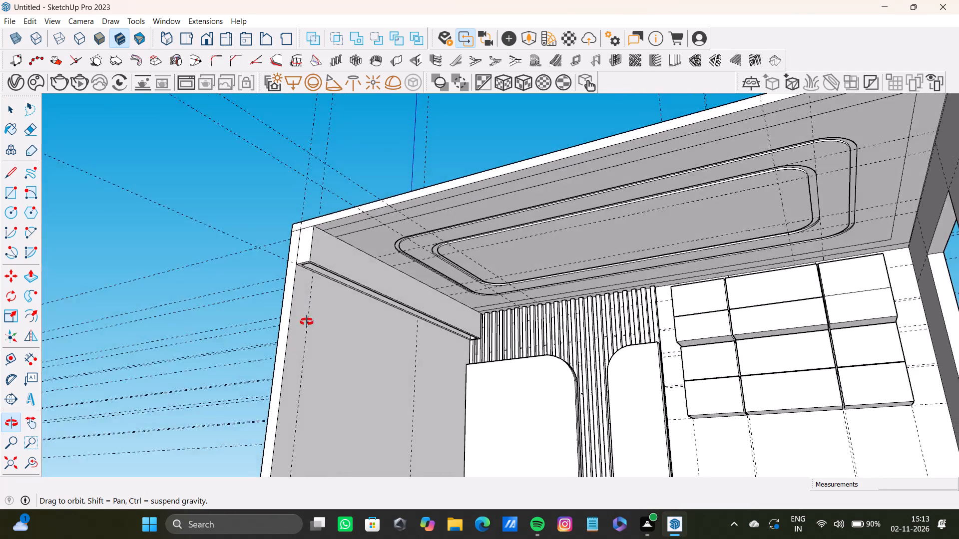
middle_click_drag(307, 322, 390, 391)
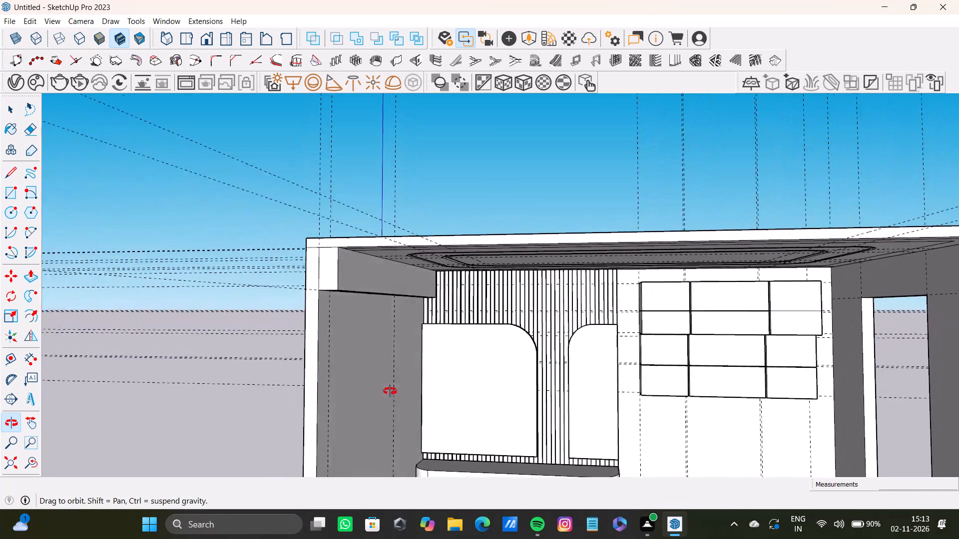
middle_click_drag(390, 391, 404, 321)
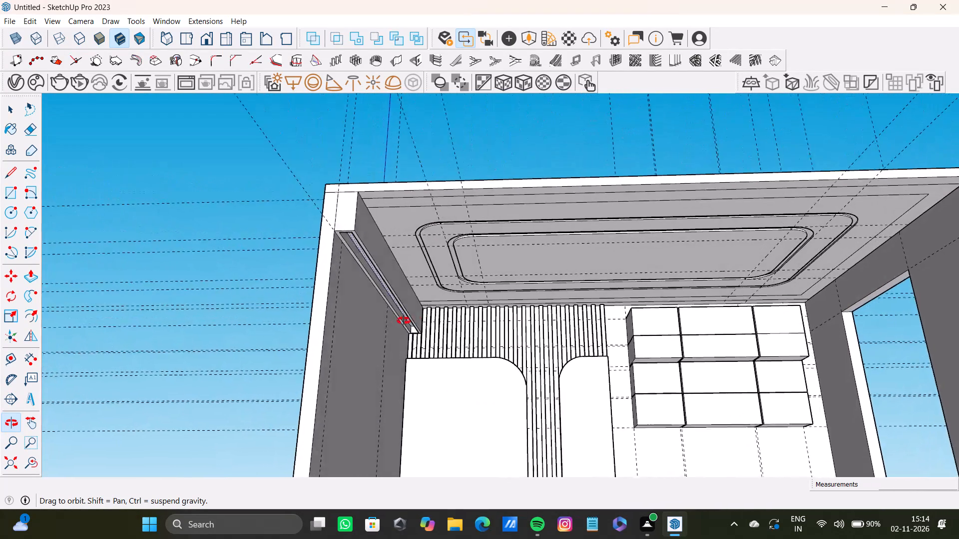
middle_click_drag(404, 321, 366, 360)
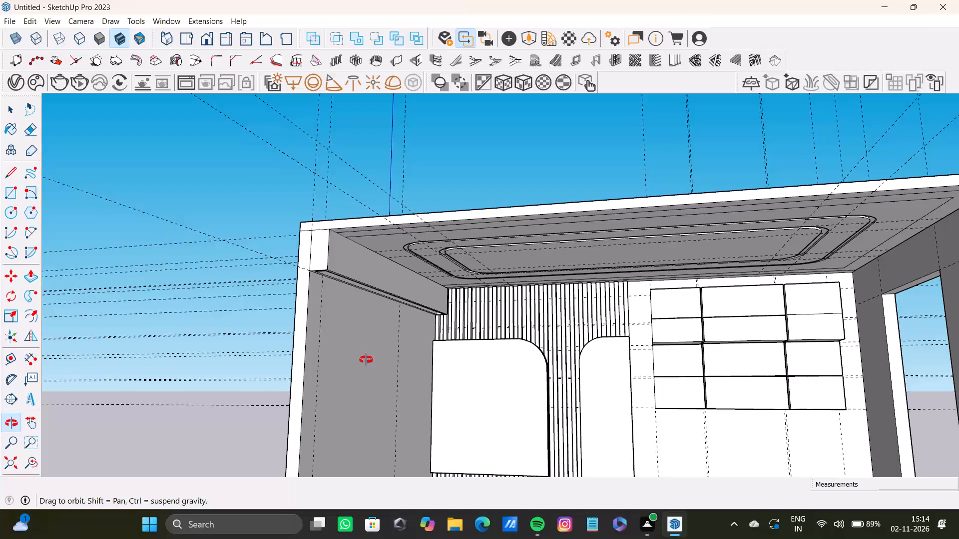
middle_click_drag(366, 360, 365, 366)
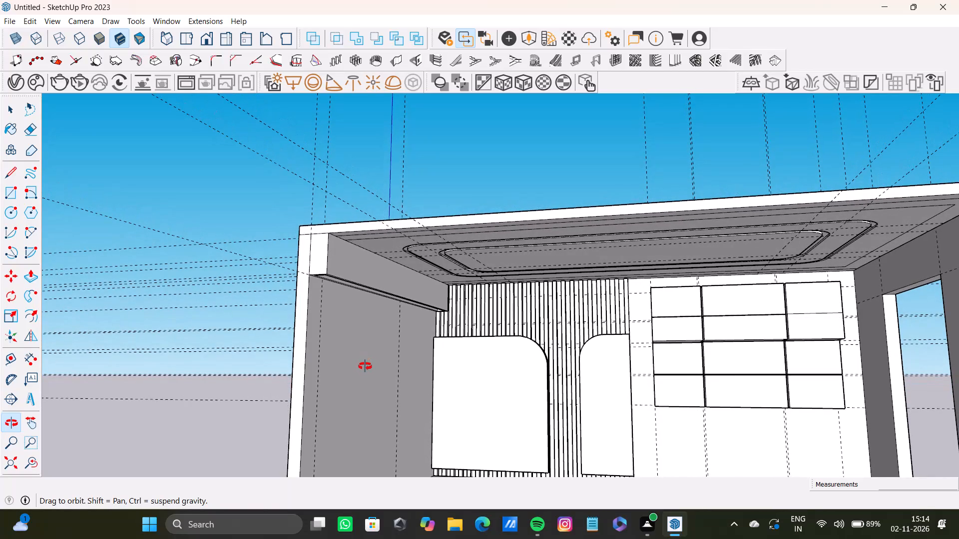
middle_click_drag(365, 366, 365, 367)
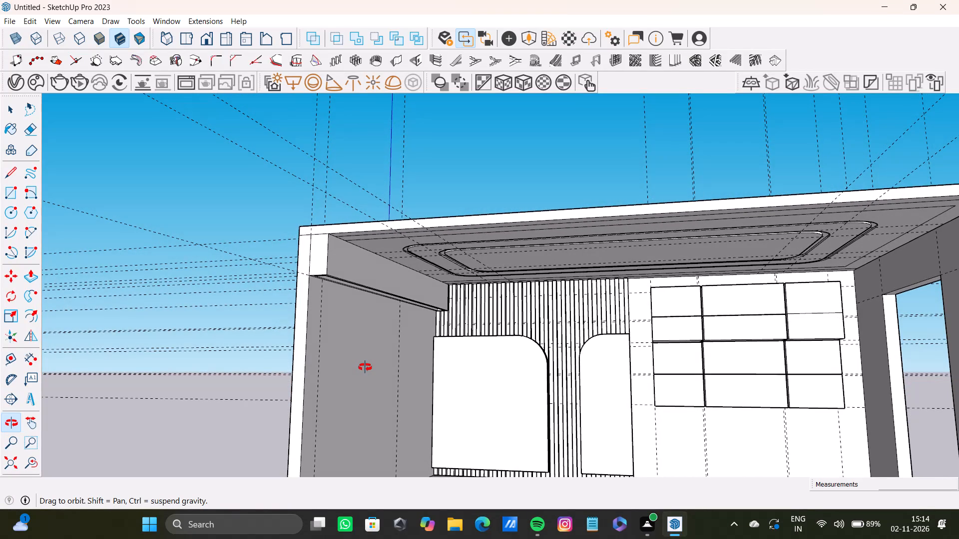
middle_click_drag(365, 367, 365, 380)
scroll(371, 370, "down", 3)
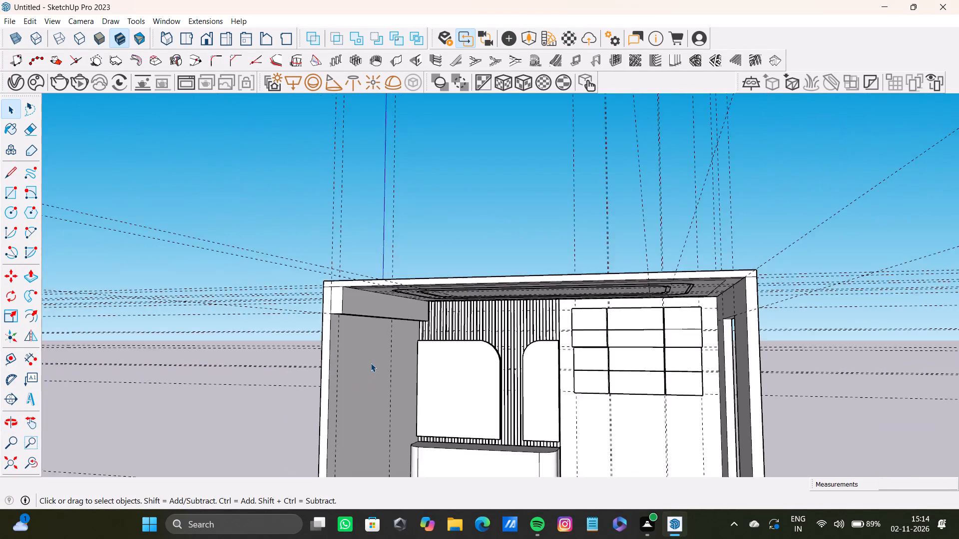
scroll(371, 363, "down", 5)
middle_click_drag(370, 358, 300, 204, "shift")
scroll(429, 329, "up", 18)
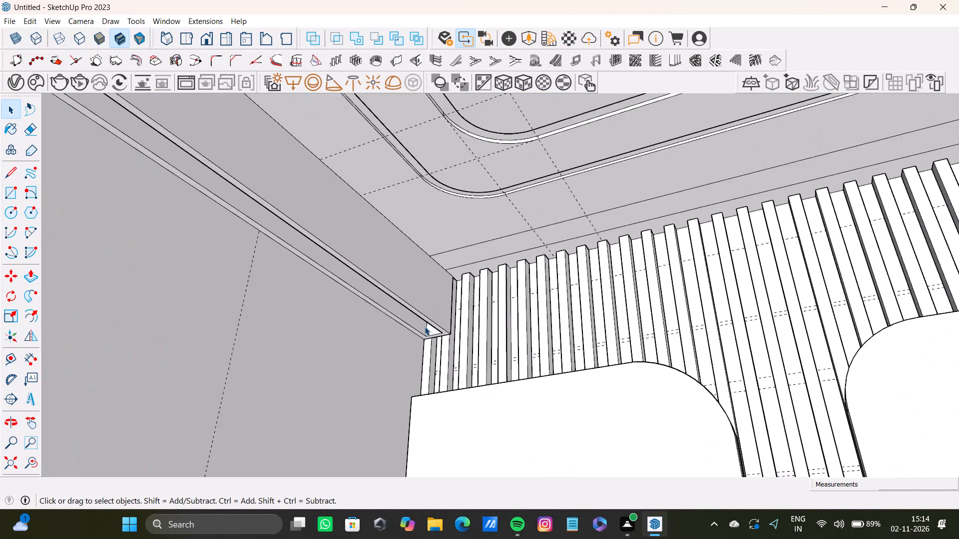
Push/Pull the recessed channel's end face near the back wall slats away from them to shorten the channel.
scroll(425, 326, "up", 3)
middle_click_drag(327, 321, 426, 274)
key("space")
left_click(422, 323)
key("p")
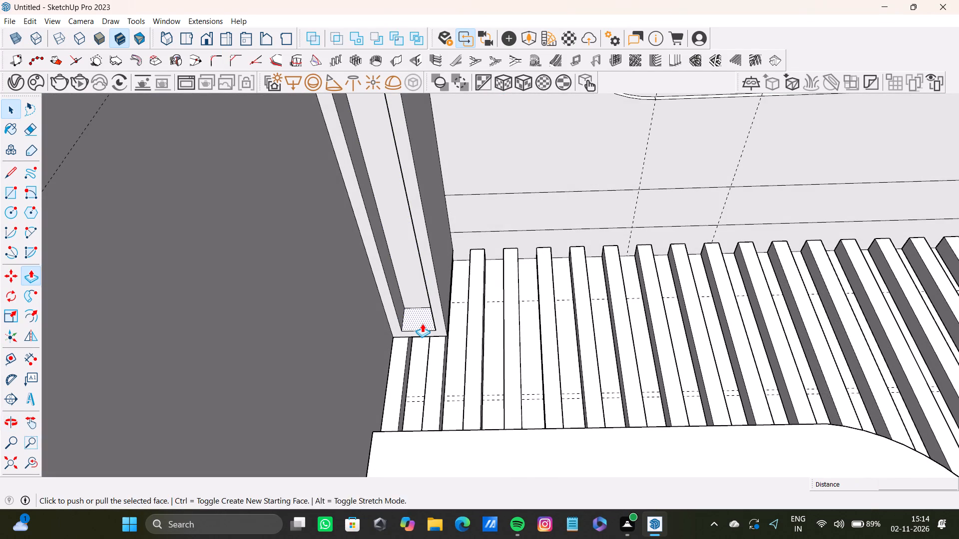
left_click_drag(421, 323, 371, 224)
scroll(381, 229, "down", 14)
key("space")
Push/Pull the channel's slat-side end face 3' 11 3/8" farther from the back wall, followed by another 9 3/16".
middle_click_drag(361, 231, 356, 246)
middle_click_drag(356, 253, 357, 273, "shift")
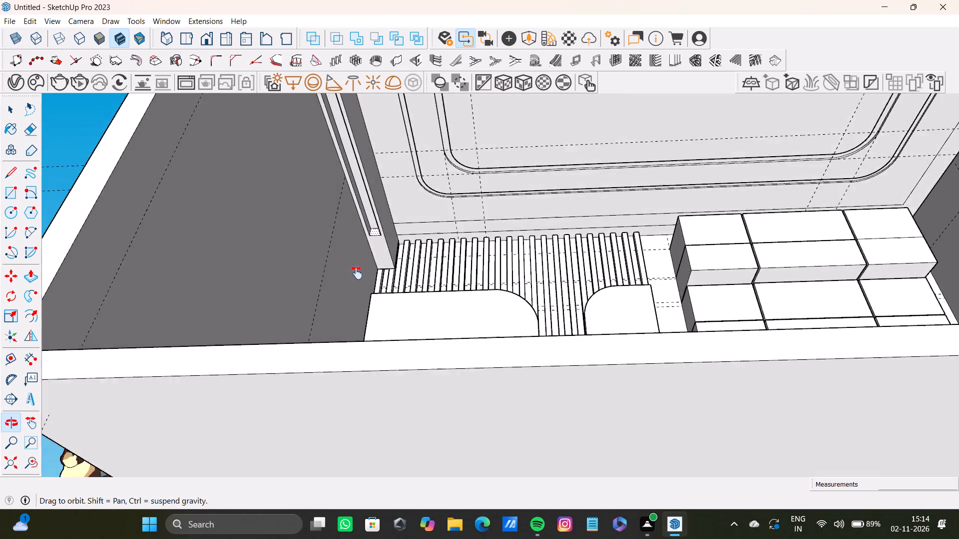
middle_click_drag(357, 273, 390, 359, "shift")
scroll(313, 339, "down", 10)
middle_click_drag(325, 311, 527, 341, "shift")
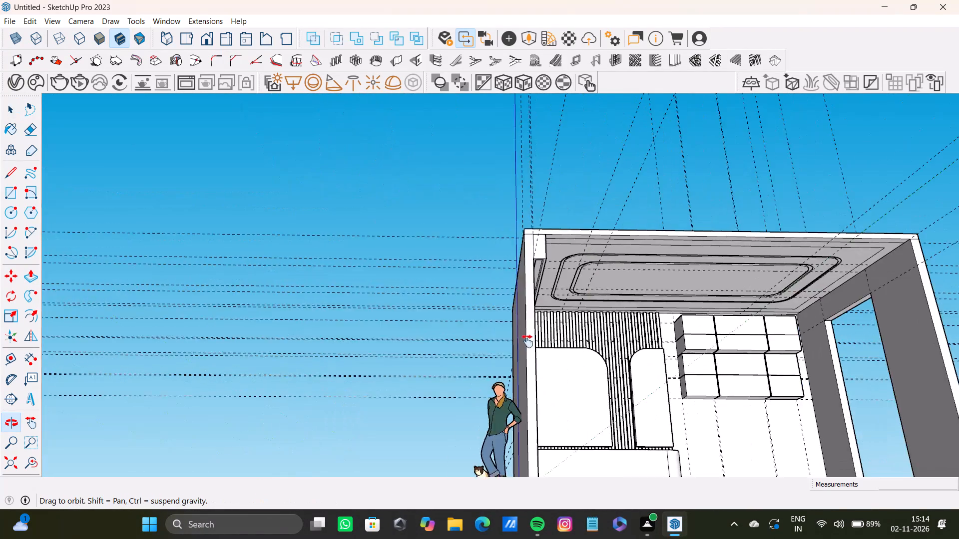
middle_click_drag(527, 341, 336, 344, "shift")
scroll(378, 301, "up", 12)
middle_click_drag(374, 320, 421, 299)
scroll(395, 316, "up", 4)
key("p")
left_click_drag(411, 325, 378, 163)
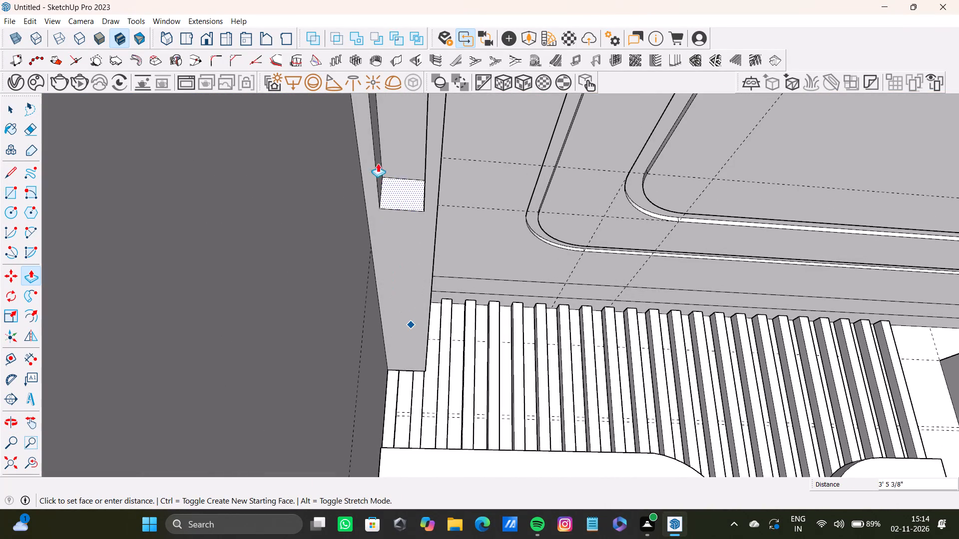
left_click_drag(378, 163, 375, 154)
scroll(363, 159, "down", 8)
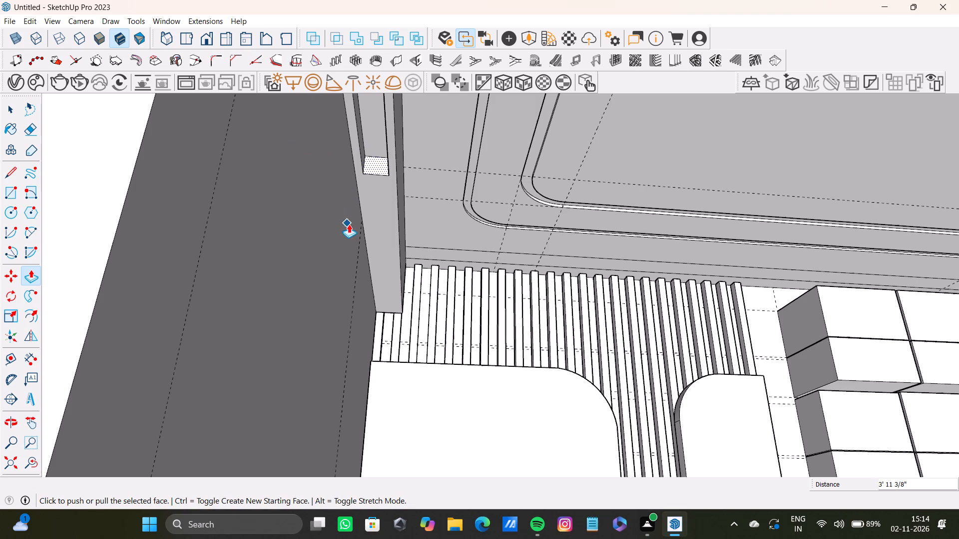
left_click_drag(368, 171, 370, 146)
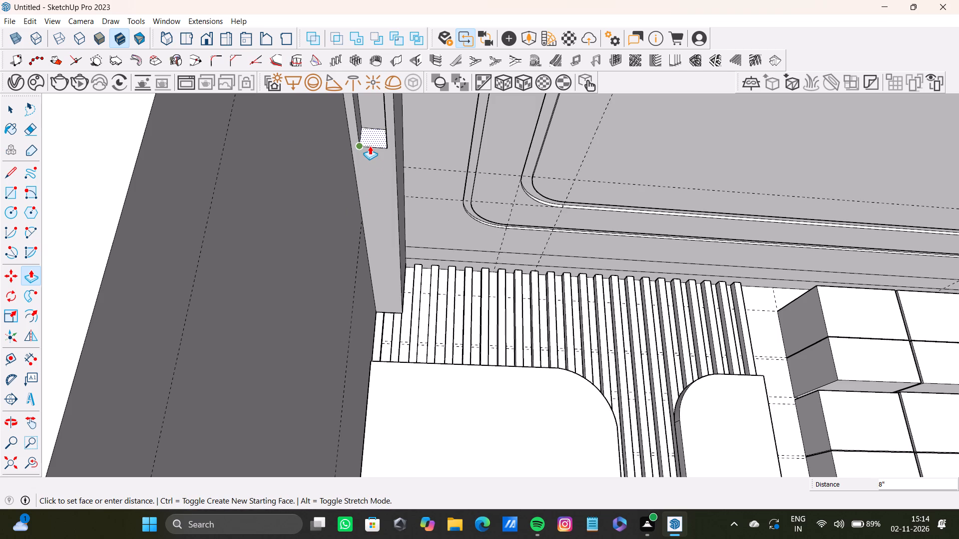
left_click_drag(370, 146, 369, 141)
scroll(432, 281, "down", 13)
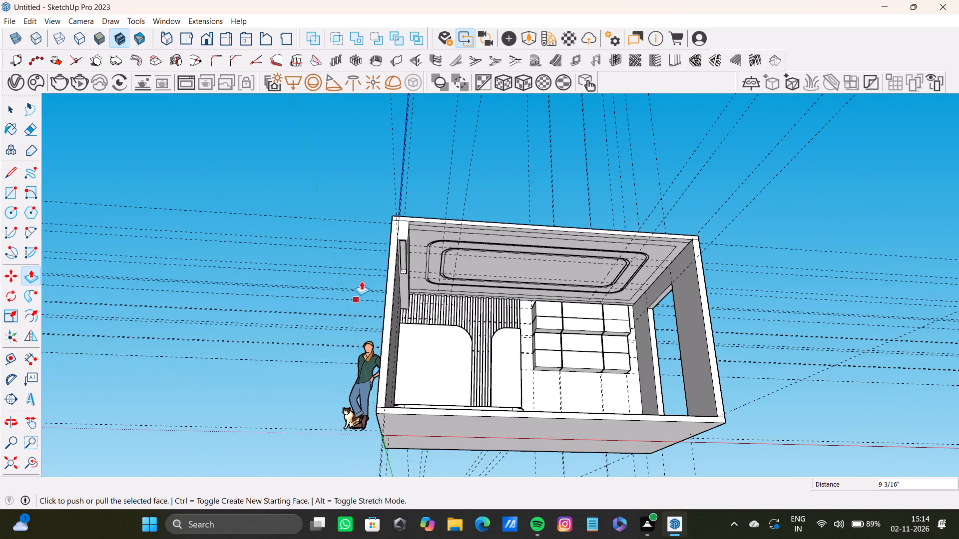
Push/Pull the channel's end face 1' 10 7/8" back toward the slats, in line with the side wall's vertical guide.
middle_click_drag(378, 265, 171, 262)
scroll(397, 307, "up", 19)
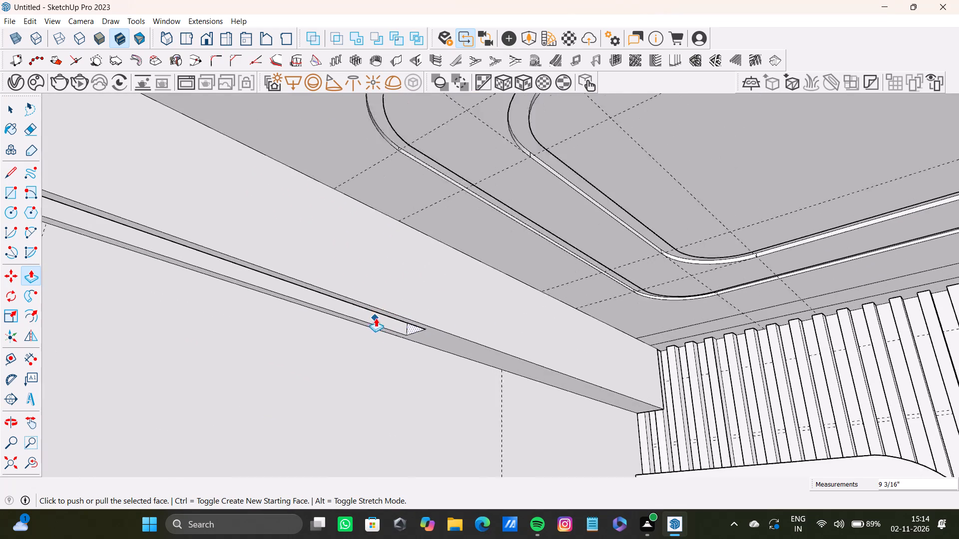
scroll(376, 318, "up", 2)
left_click_drag(424, 334, 540, 372)
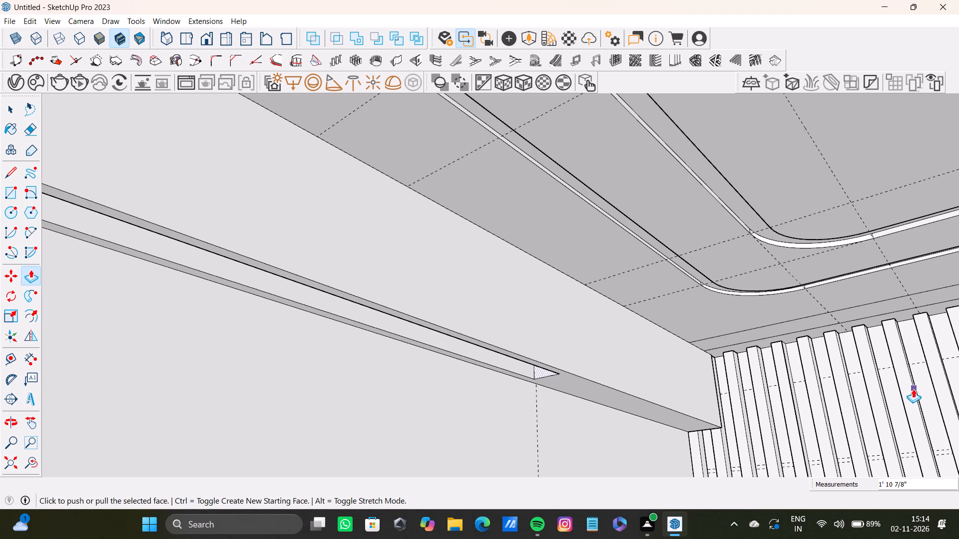
Place a guide on the side wall parallel to the bulkhead's lower edge and 3 3/16" below it.
scroll(757, 307, "down", 13)
middle_click_drag(506, 322, 464, 181, "shift")
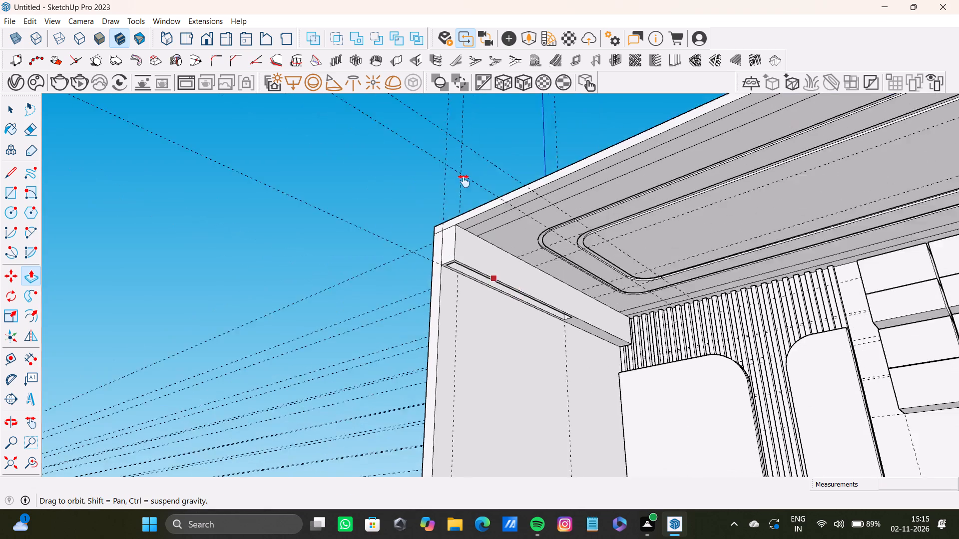
middle_click_drag(464, 181, 454, 132, "shift")
key("t")
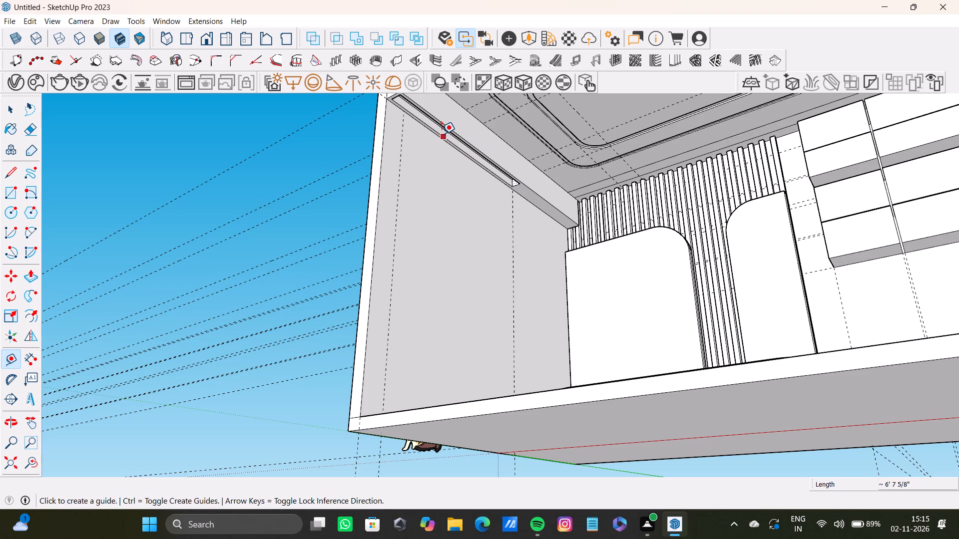
key("t")
scroll(440, 163, "up", 12)
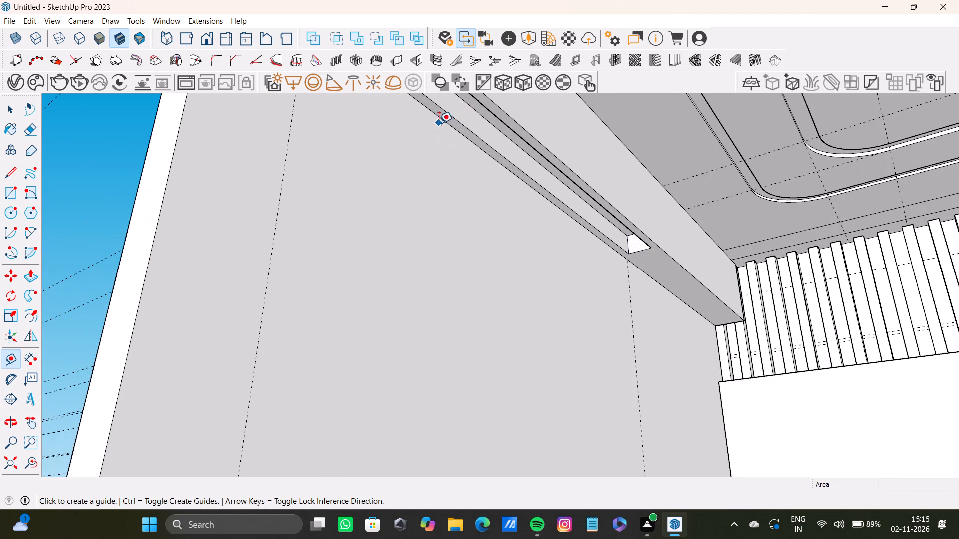
left_click(455, 127)
scroll(438, 178, "down", 13)
middle_click_drag(431, 176, 430, 176)
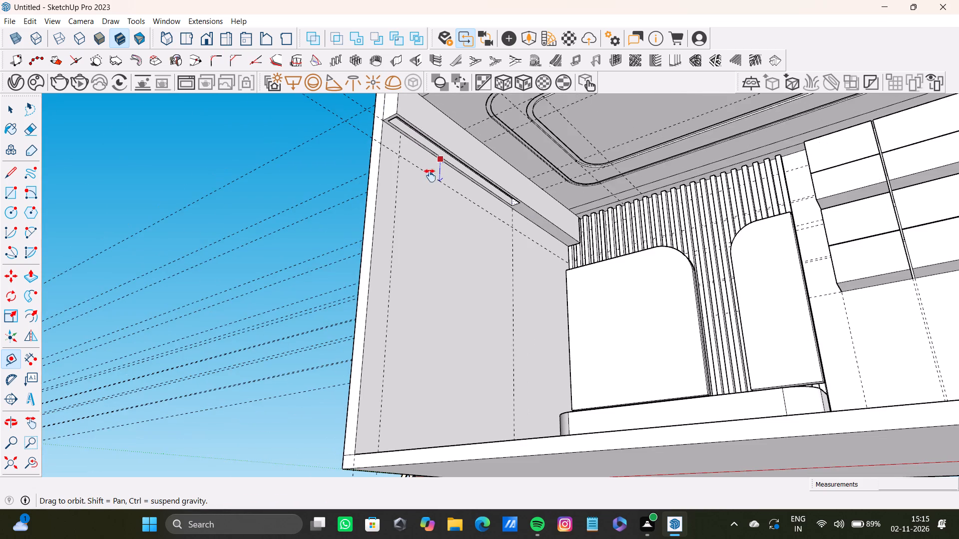
middle_click_drag(430, 176, 455, 168)
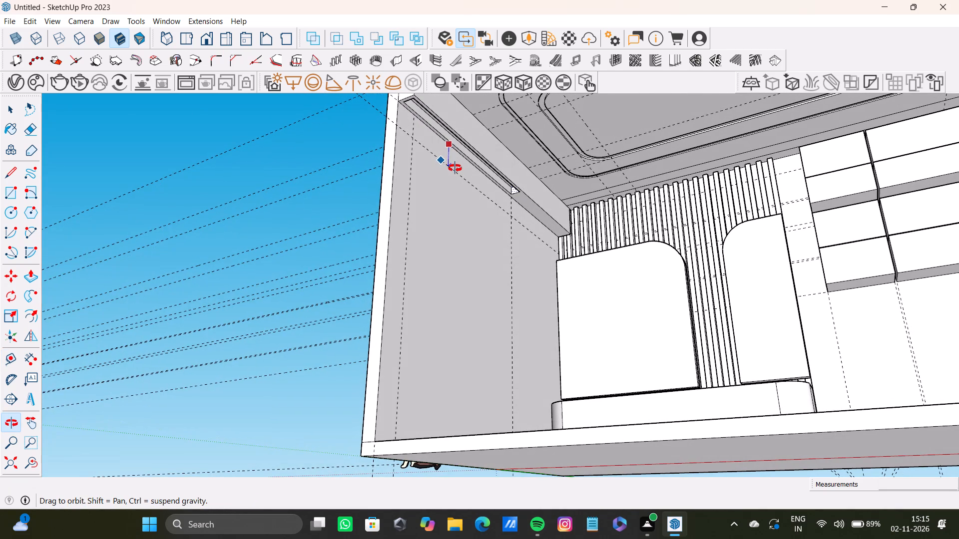
middle_click_drag(455, 168, 446, 167)
scroll(443, 153, "up", 6)
left_click(457, 159)
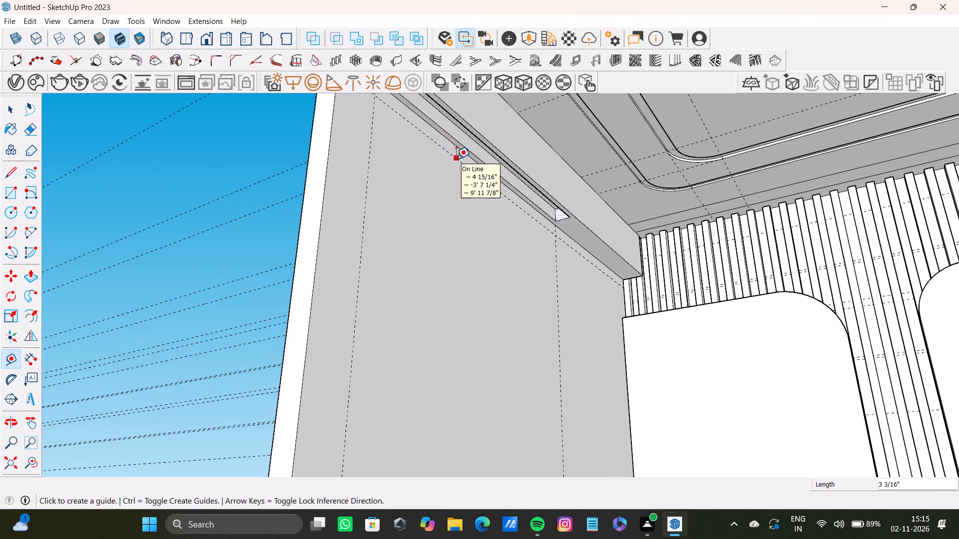
key("space")
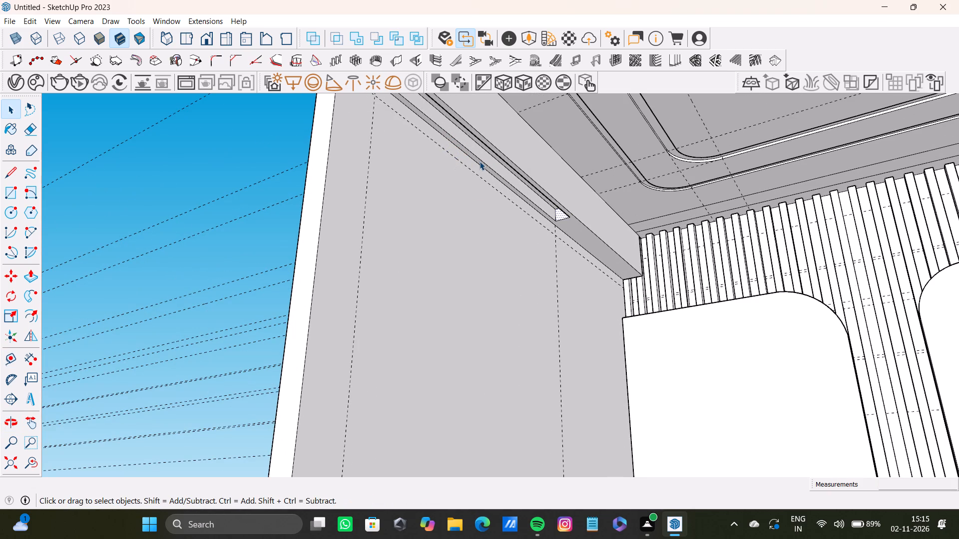
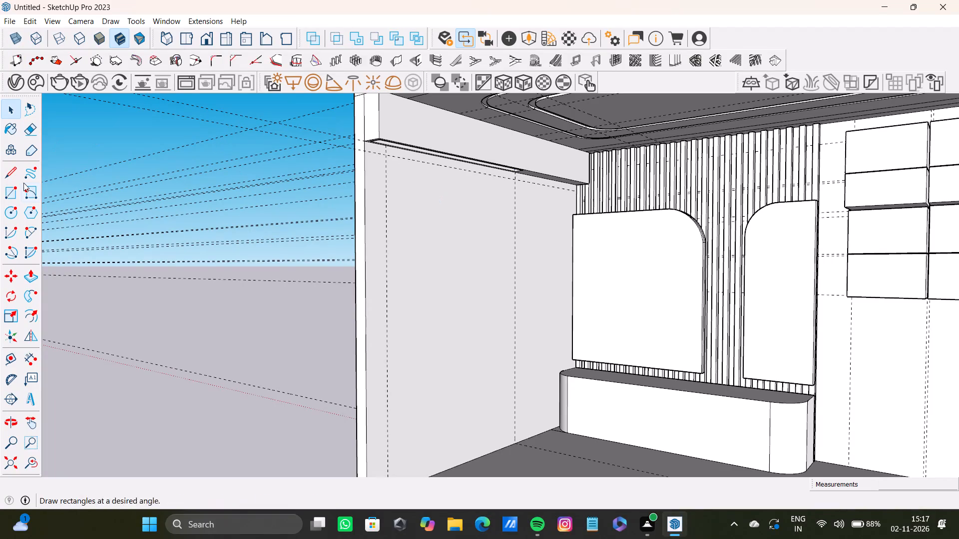
Draw a rectangle about 9' 7 15/16" by 6' 2" on the side wall between the guides, from below the bulkhead down to the floor.
left_click(7, 190)
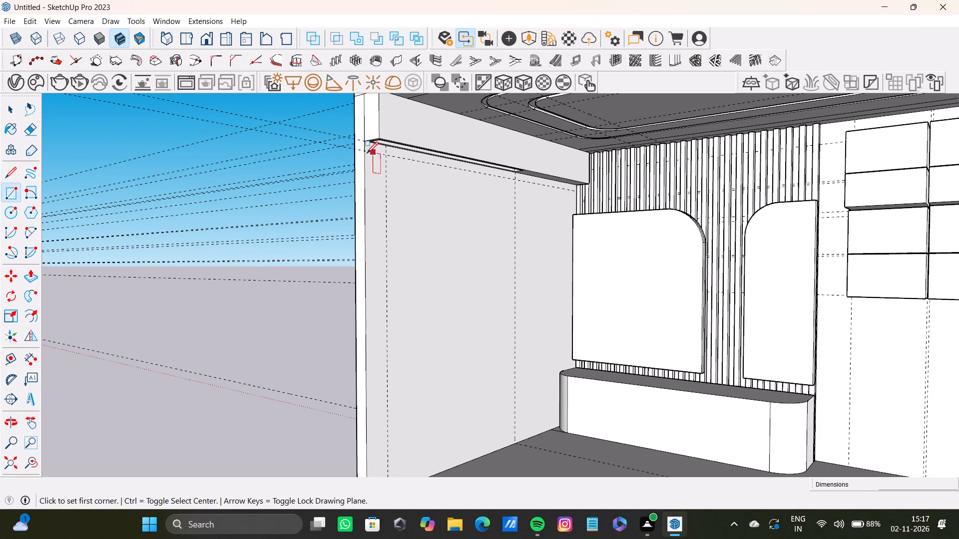
left_click(386, 155)
scroll(441, 266, "down", 8)
middle_click_drag(456, 308, 445, 281)
scroll(457, 306, "up", 7)
left_click(501, 418)
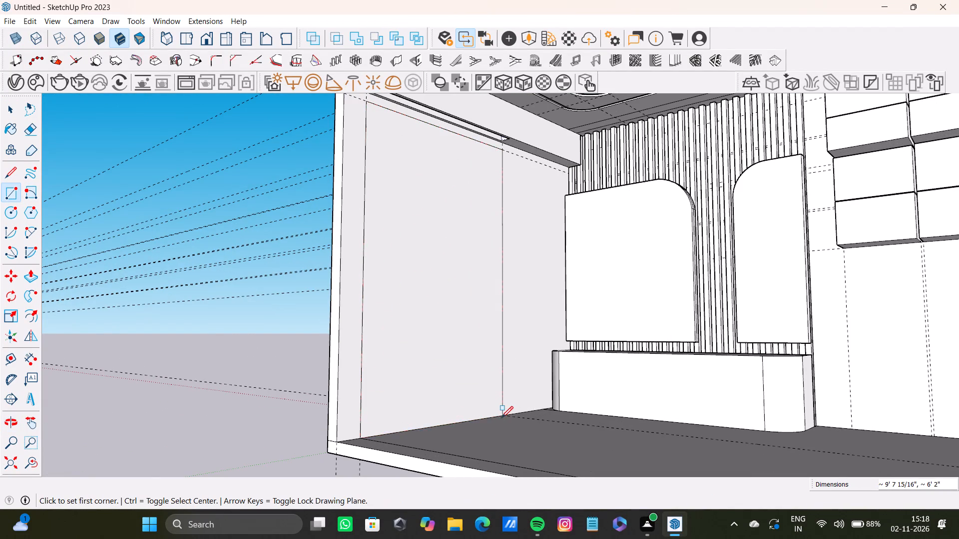
Push/Pull the side-wall rectangle outward about 4 15/16" through the wall thickness to cut an opening.
scroll(300, 284, "down", 8)
middle_click_drag(284, 276, 451, 310)
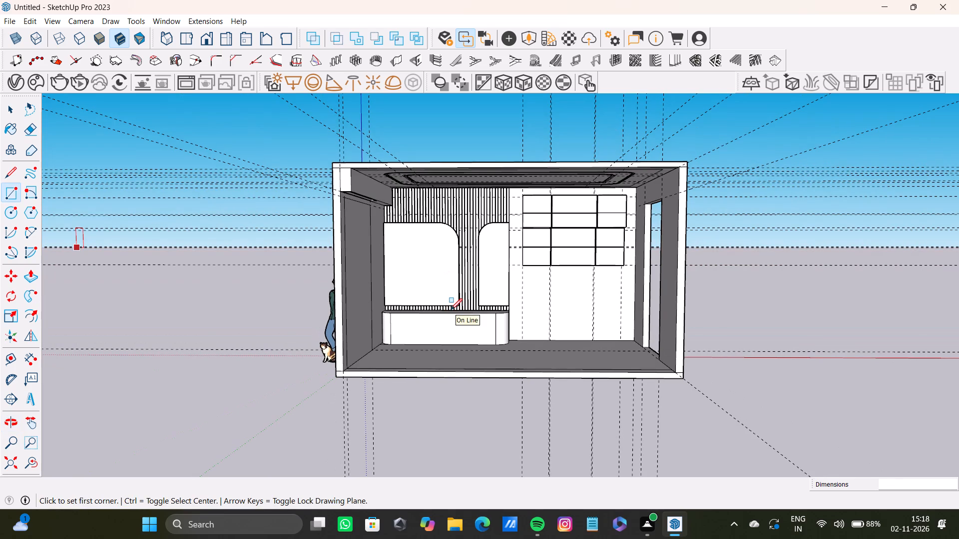
key("space")
left_click(363, 279)
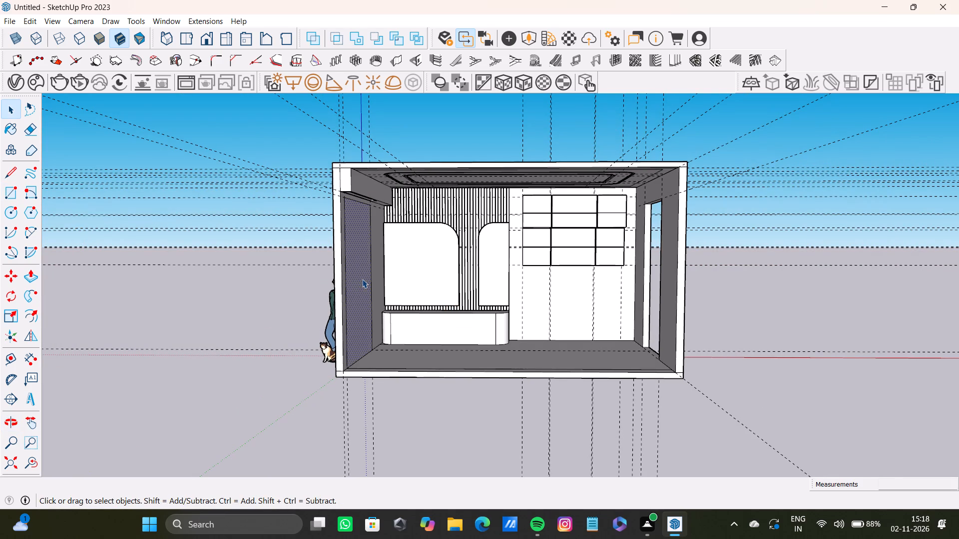
key("p")
scroll(347, 274, "up", 2)
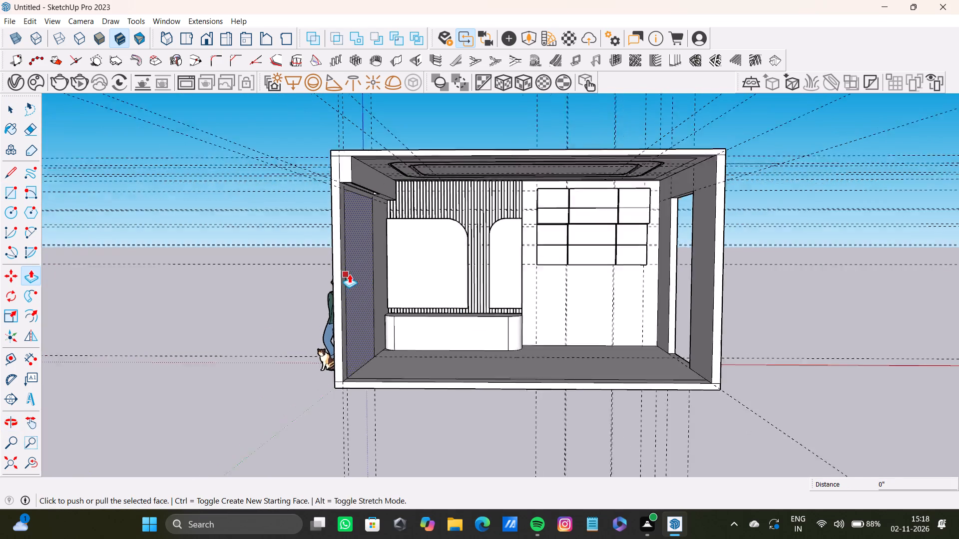
scroll(349, 274, "up", 6)
left_click_drag(353, 278, 319, 294)
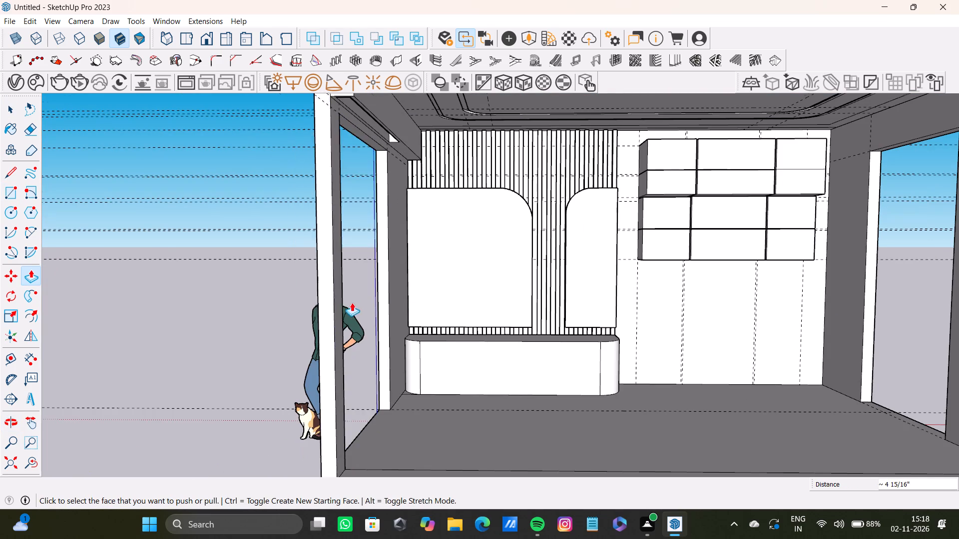
Push/Pull the opening's jamb face nearest the back wall 6 3/16" into the opening to narrow it.
scroll(351, 301, "down", 9)
middle_click_drag(376, 322, 197, 345)
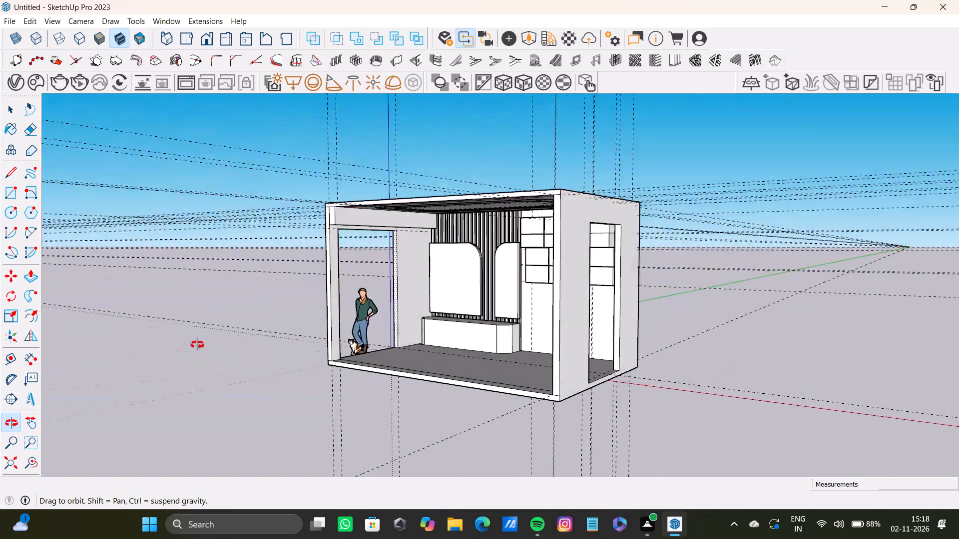
middle_click_drag(197, 345, 197, 347)
scroll(427, 296, "up", 9)
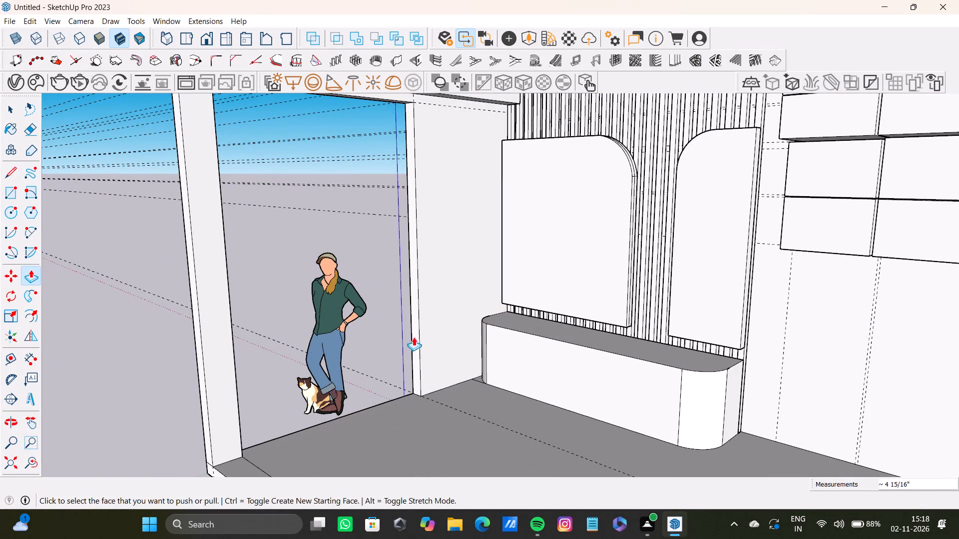
left_click_drag(418, 343, 406, 345)
Place a guide across the opening's head about 3' 5 5/16" from the back-wall-side jamb, and a second one 4 9/16" nearer the jamb.
scroll(402, 347, "down", 8)
middle_click_drag(398, 342, 399, 247)
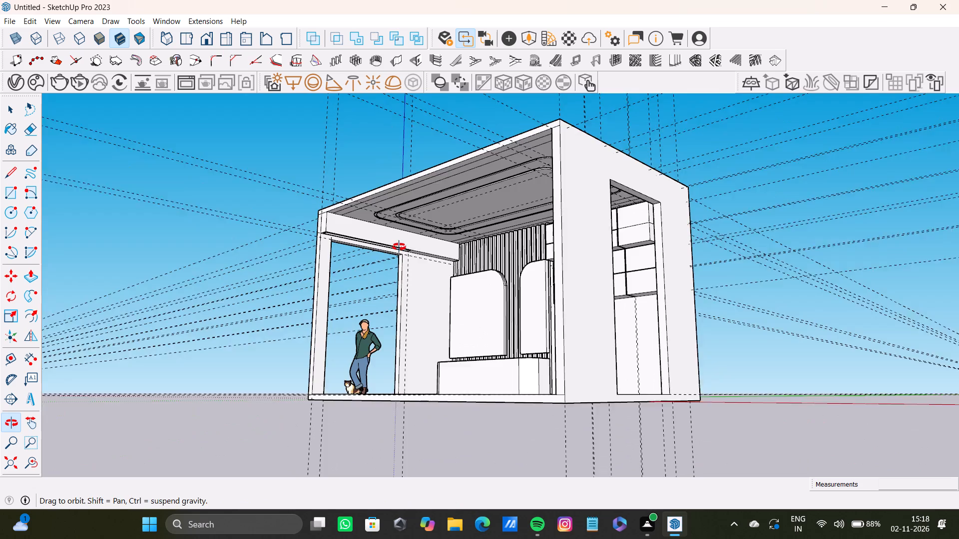
middle_click_drag(399, 247, 400, 239)
scroll(351, 259, "up", 13)
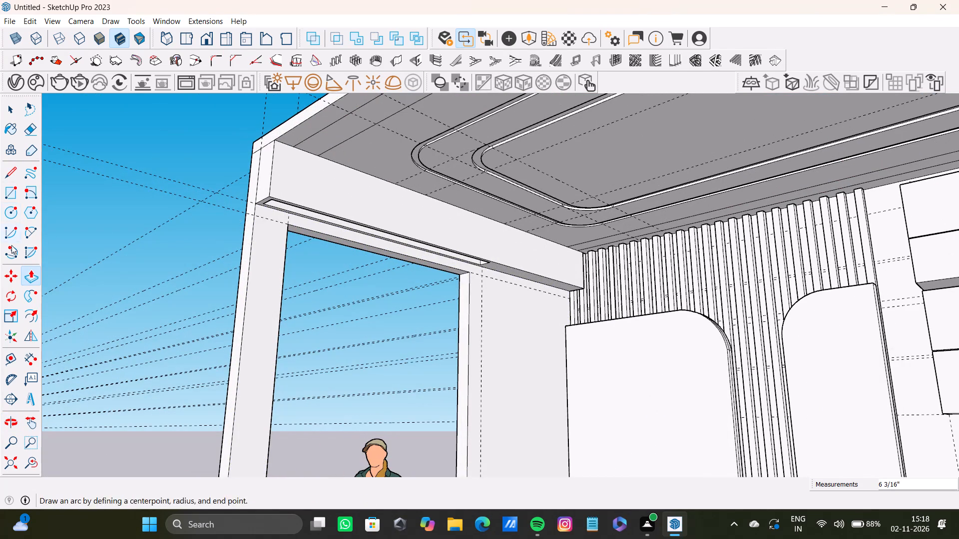
left_click_drag(9, 359, 11, 354)
scroll(321, 213, "up", 6)
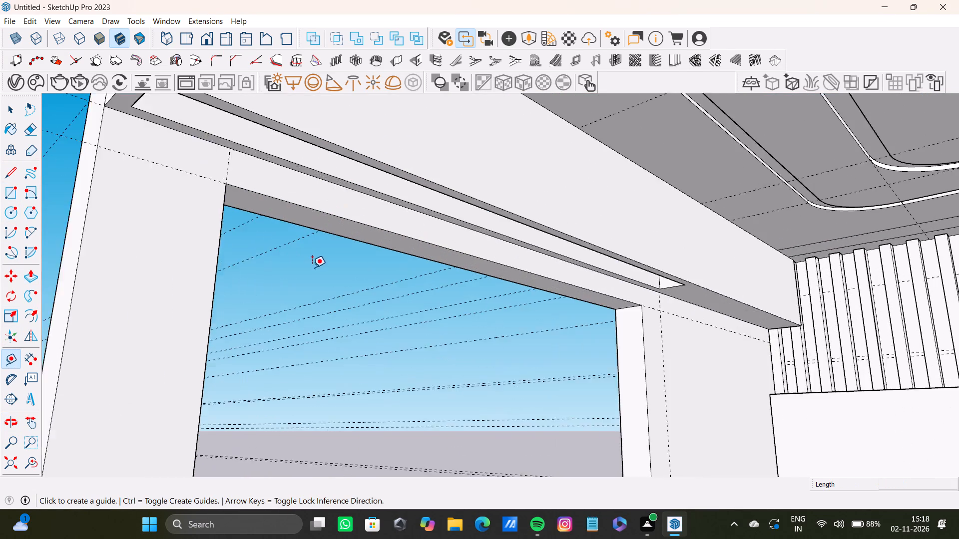
scroll(312, 268, "up", 3)
middle_click_drag(312, 268, 276, 221)
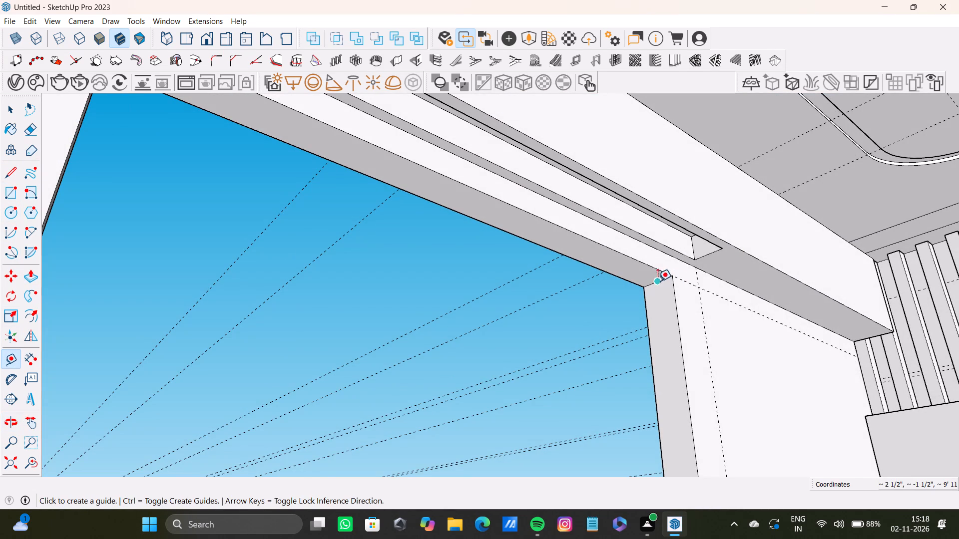
left_click_drag(658, 281, 650, 276)
left_click(392, 186)
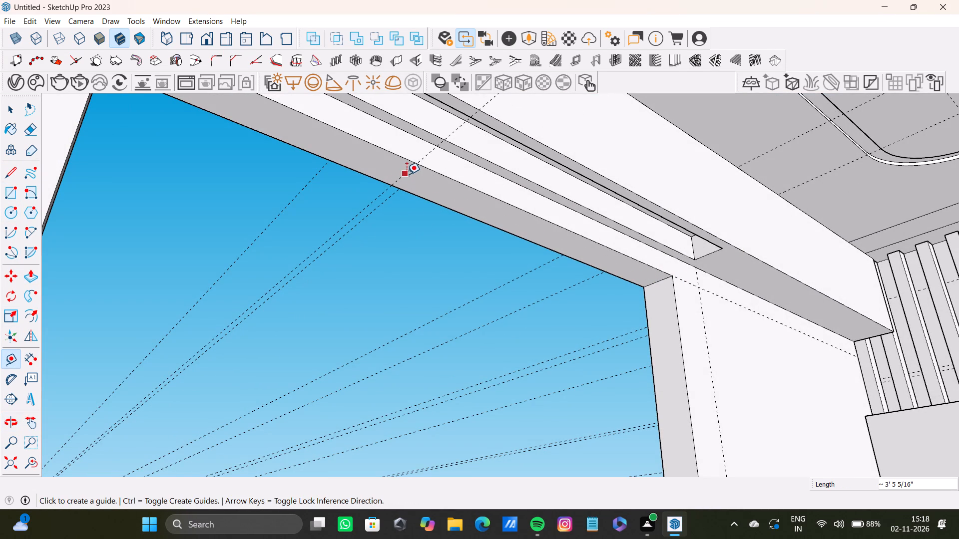
left_click(406, 173)
left_click(442, 193)
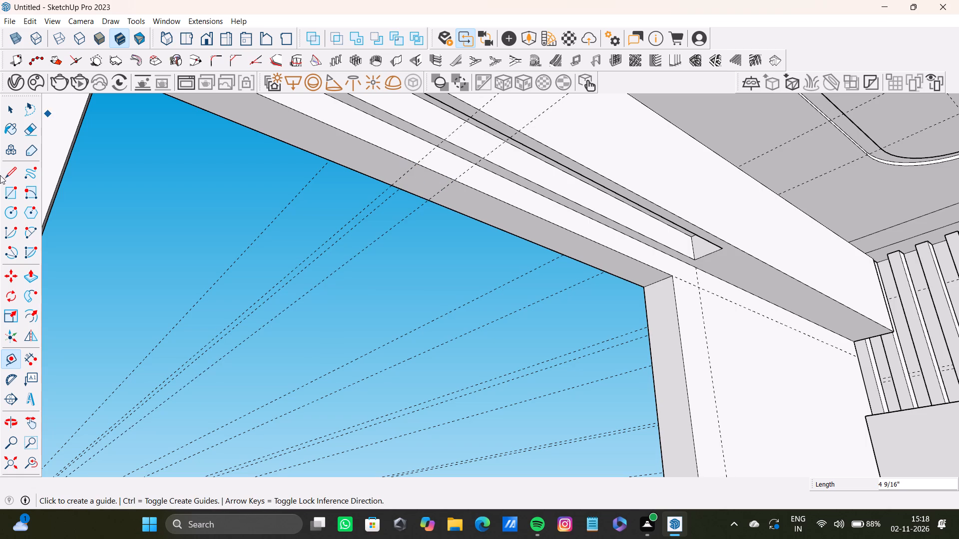
Draw a rectangle about 4 15/16" by 4 9/16" on the underside of the opening's head between the two guides.
left_click_drag(7, 195, 9, 190)
scroll(385, 188, "up", 7)
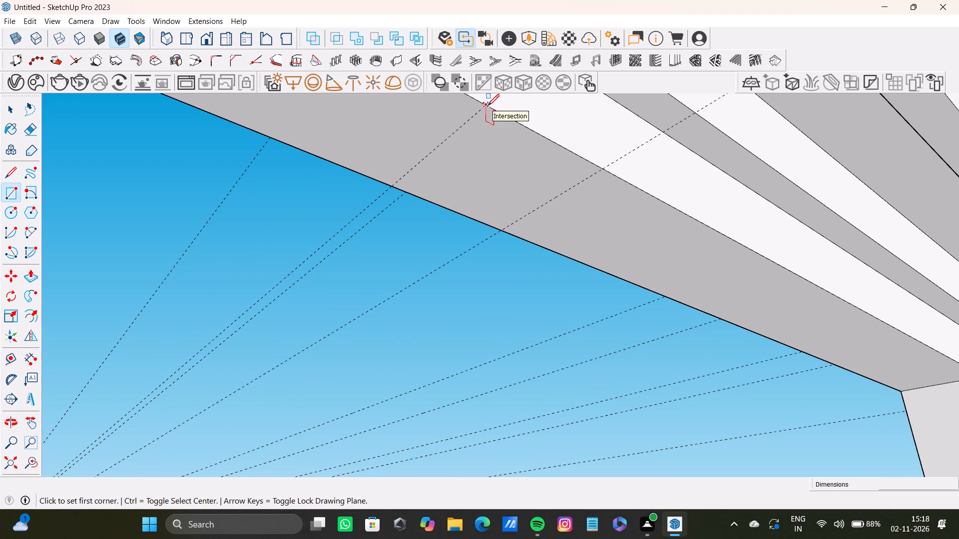
left_click(487, 106)
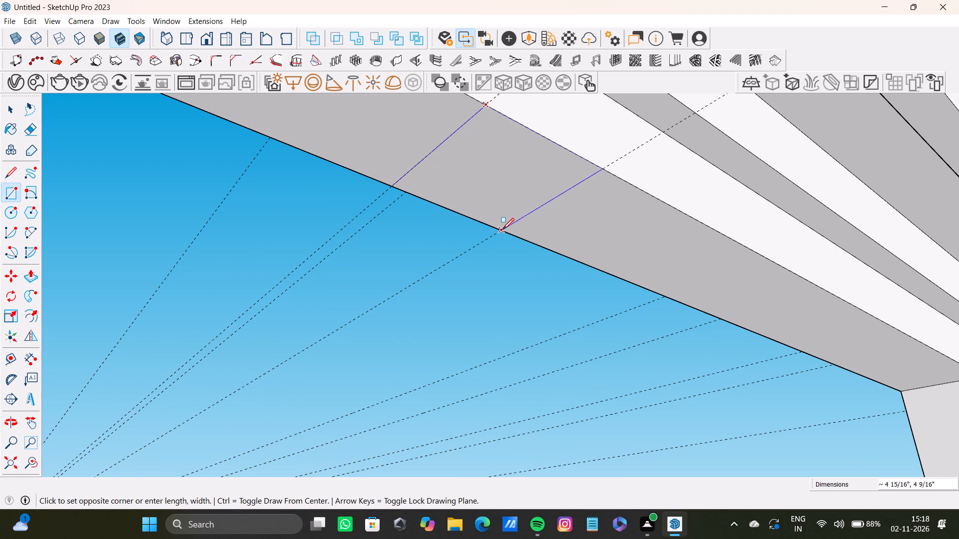
left_click_drag(502, 227, 502, 222)
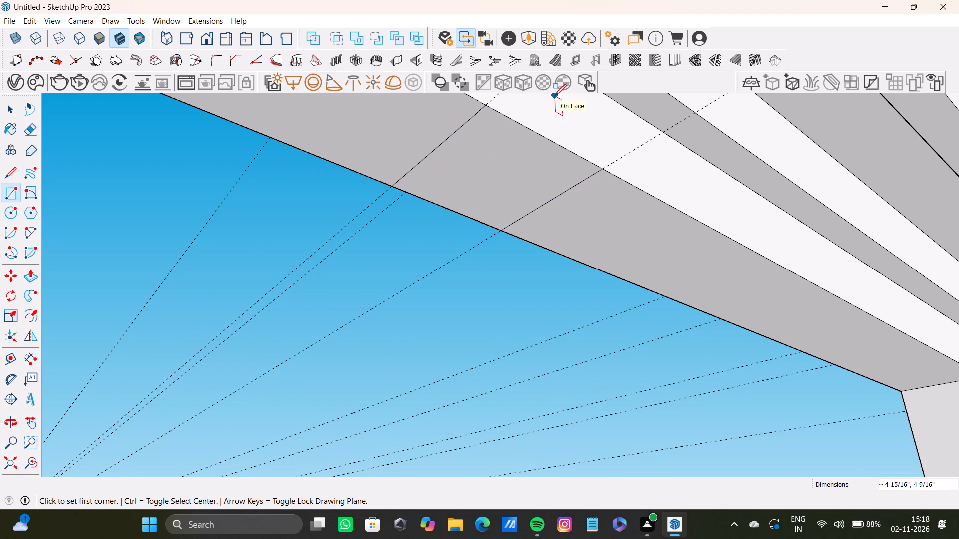
Push/Pull the head rectangle down 2 15/16", and its end face about 5' 4 3/4" farther, to form a vertical post in the opening.
key("space")
left_click(534, 155)
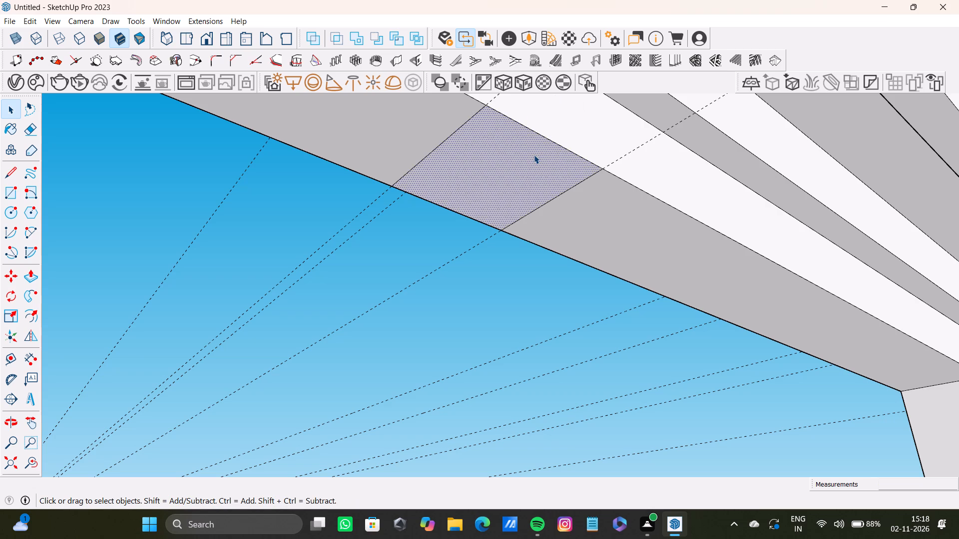
key("p")
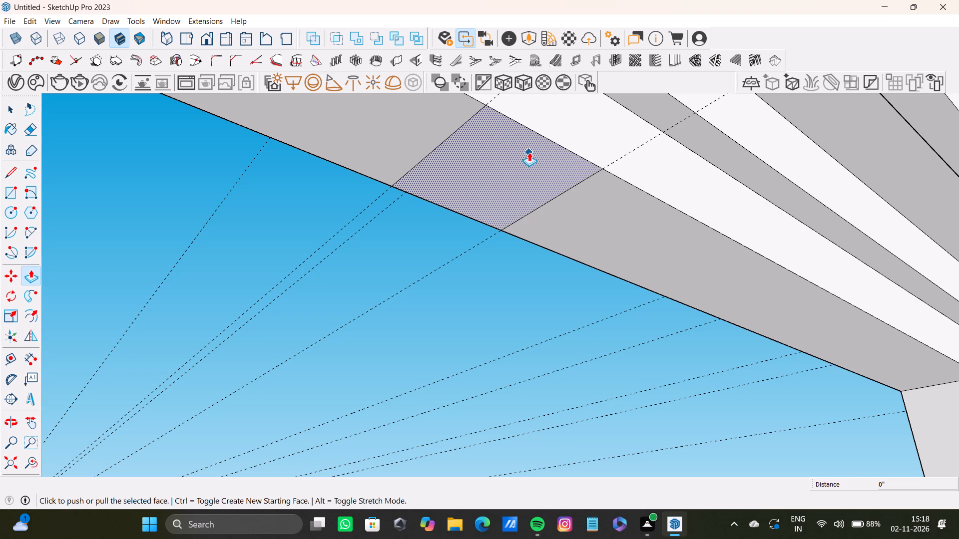
left_click_drag(529, 152, 528, 239)
scroll(526, 240, "down", 20)
scroll(526, 240, "down", 9)
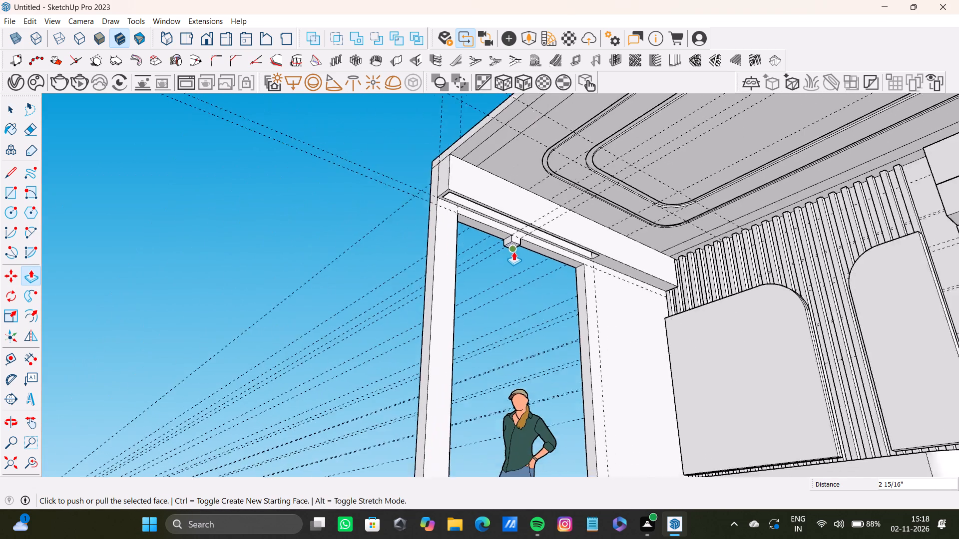
scroll(513, 252, "down", 2)
middle_click_drag(514, 254, 518, 368)
left_click_drag(512, 242, 519, 346)
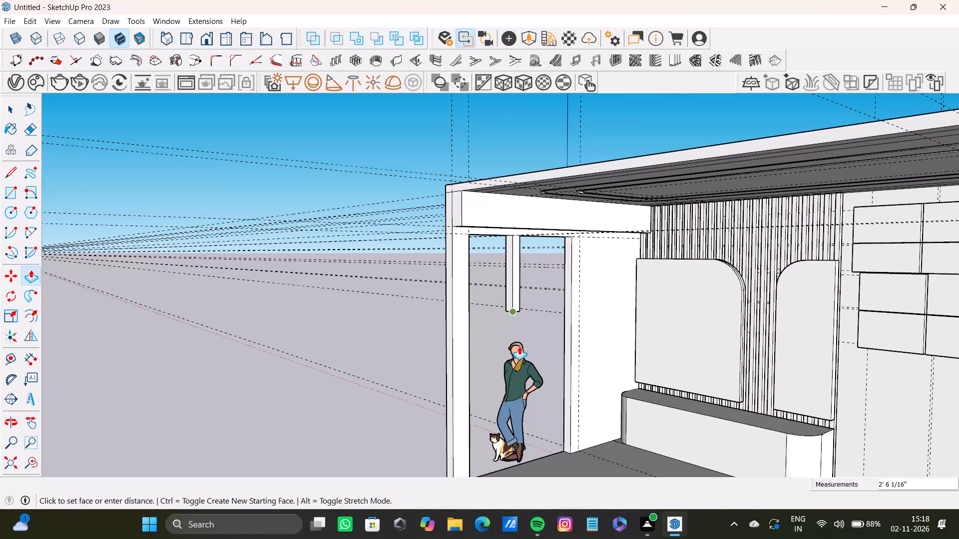
left_click_drag(519, 346, 524, 367)
Place a guide on the back-wall-side jamb 5 9/16" above the floor.
scroll(525, 375, "down", 4)
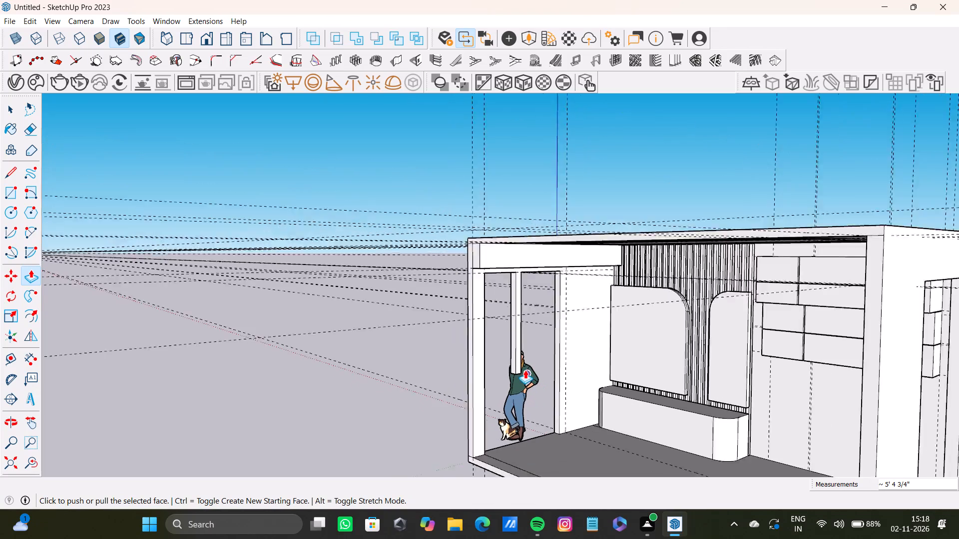
middle_click_drag(524, 367, 555, 293, "shift")
scroll(518, 293, "up", 6)
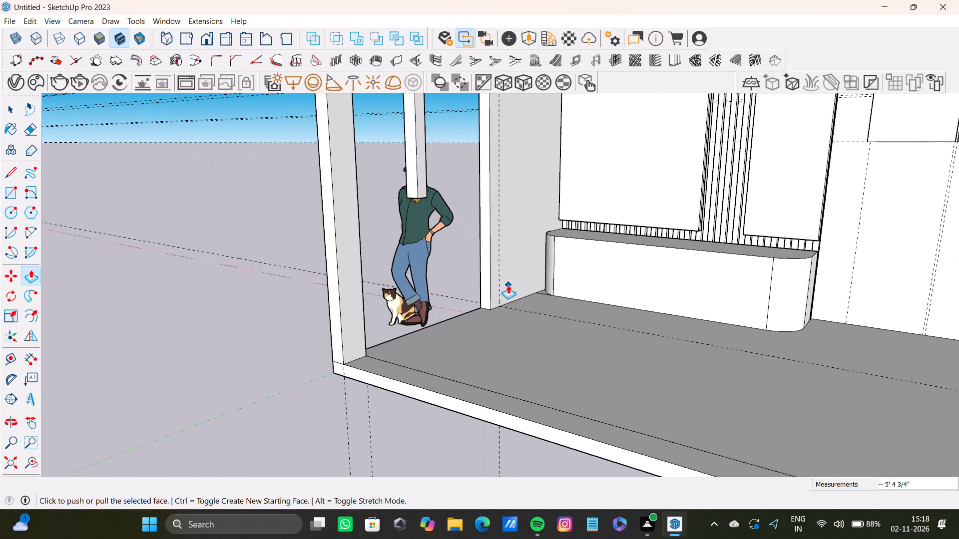
key("space")
type("t")
scroll(502, 292, "up", 11)
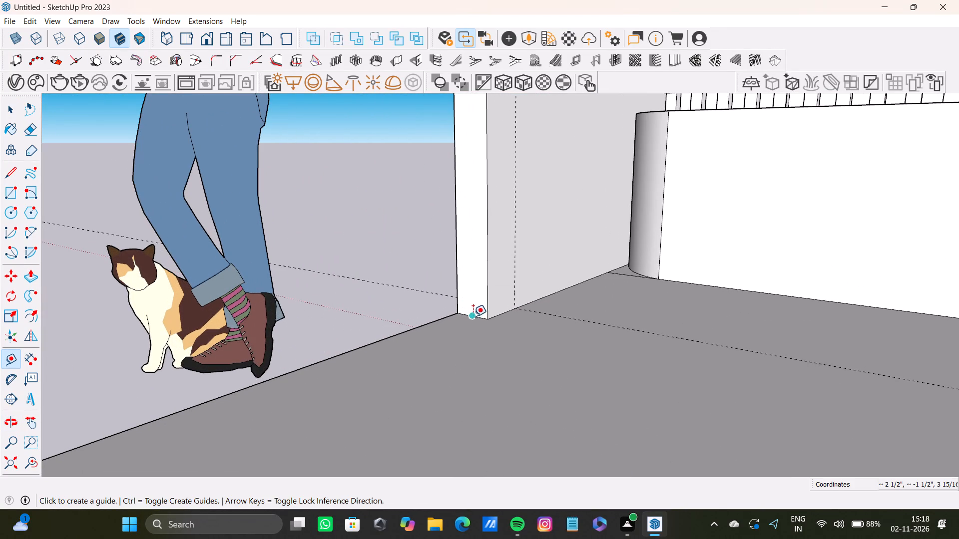
left_click(473, 312)
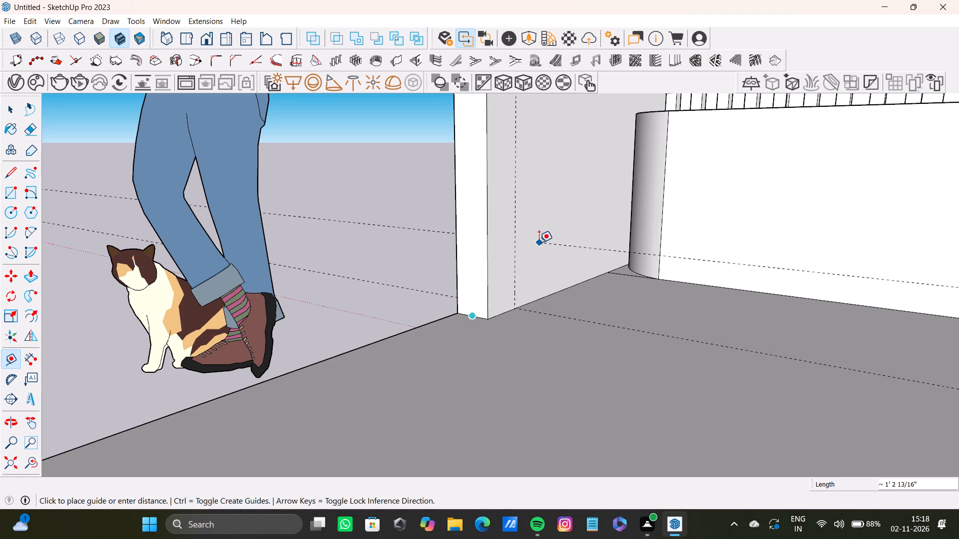
left_click(476, 274)
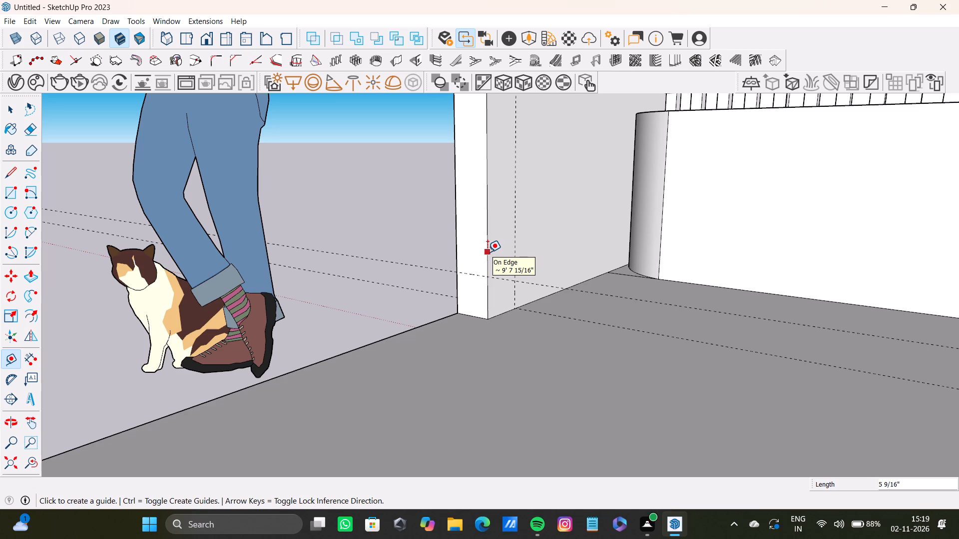
Draw a rectangle 5 9/16" by about 4 7/8" at the foot of the jamb, from the guide down to the floor.
type("rr")
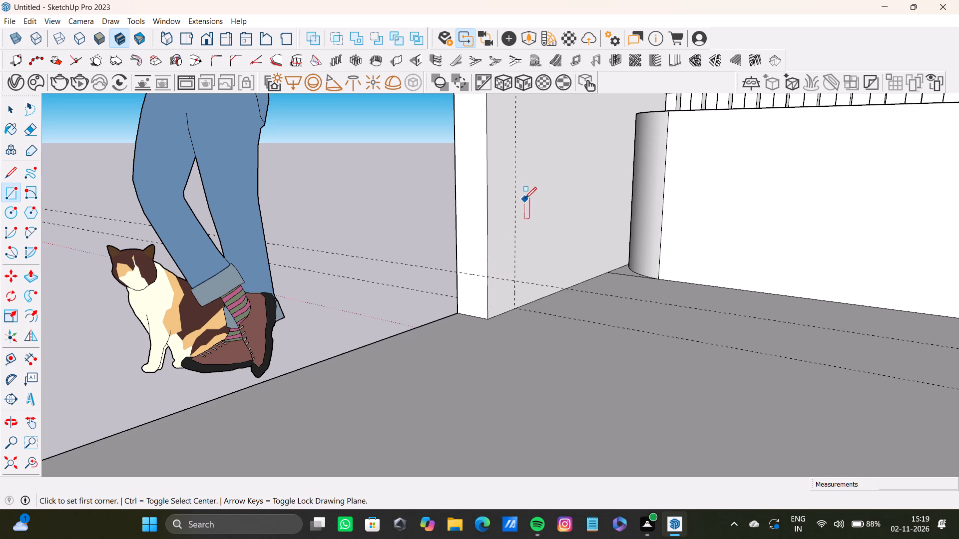
scroll(472, 279, "up", 6)
left_click_drag(451, 271, 458, 281)
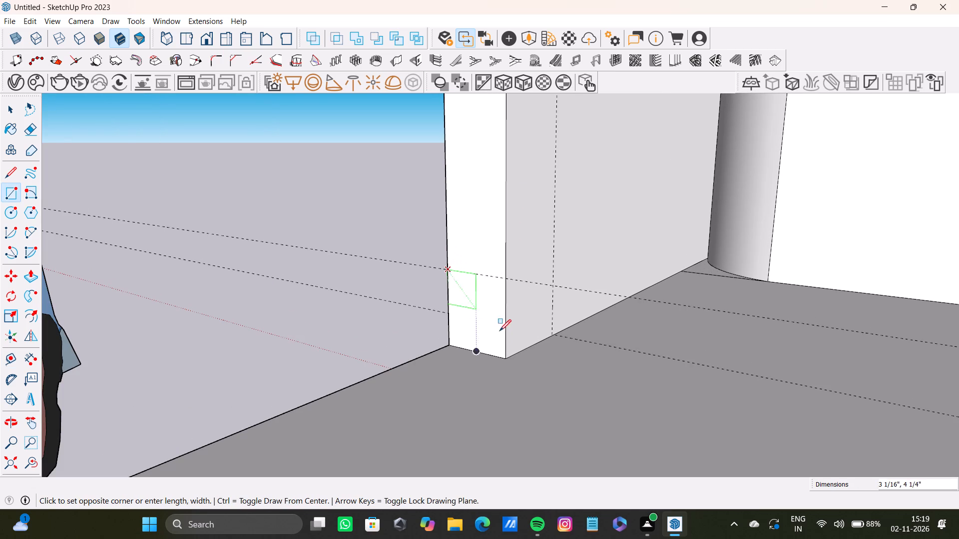
left_click(503, 362)
Push/Pull the jamb-foot rectangle 11 15/16" along the floor, and about 4' 7 7/8" farther to the opposite jamb, to form a sill.
key("space")
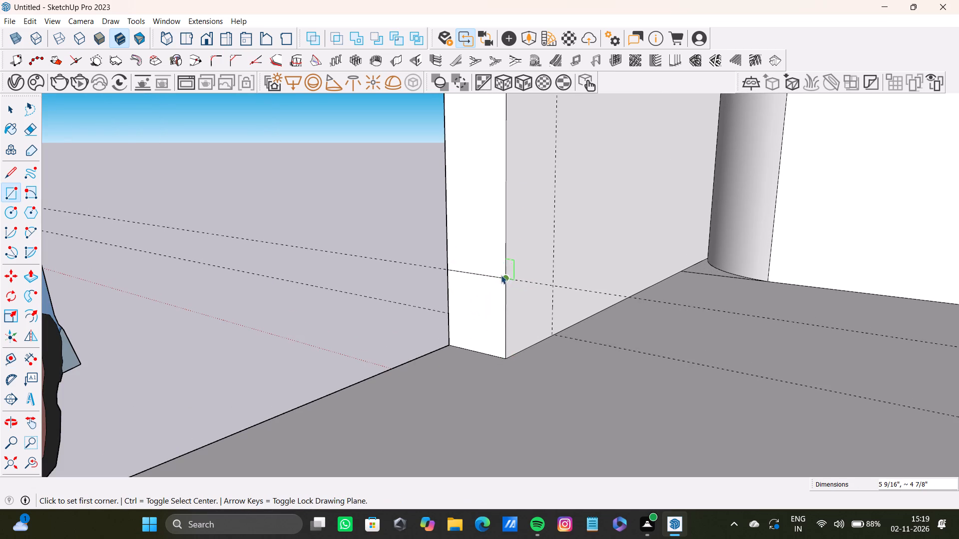
type("p")
left_click_drag(485, 304, 414, 318)
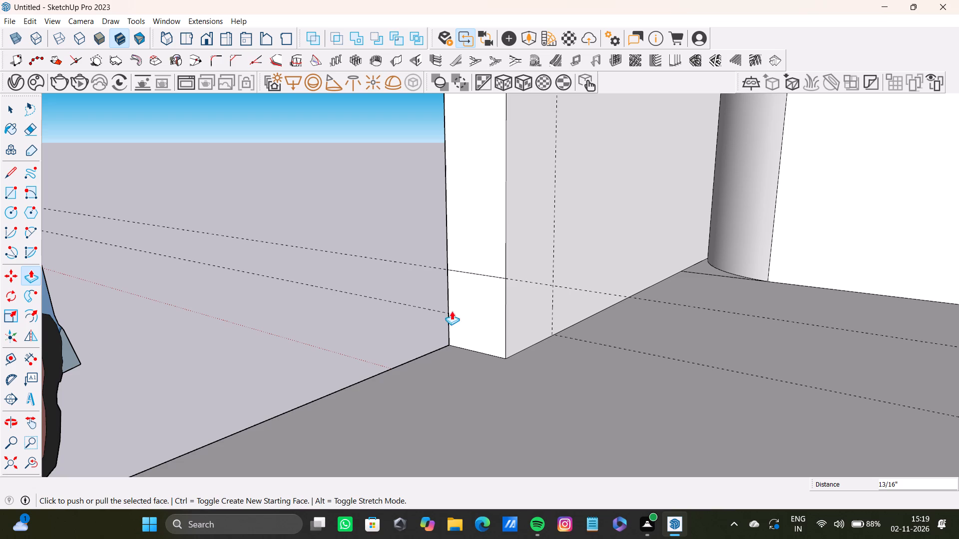
key("space")
left_click(461, 310)
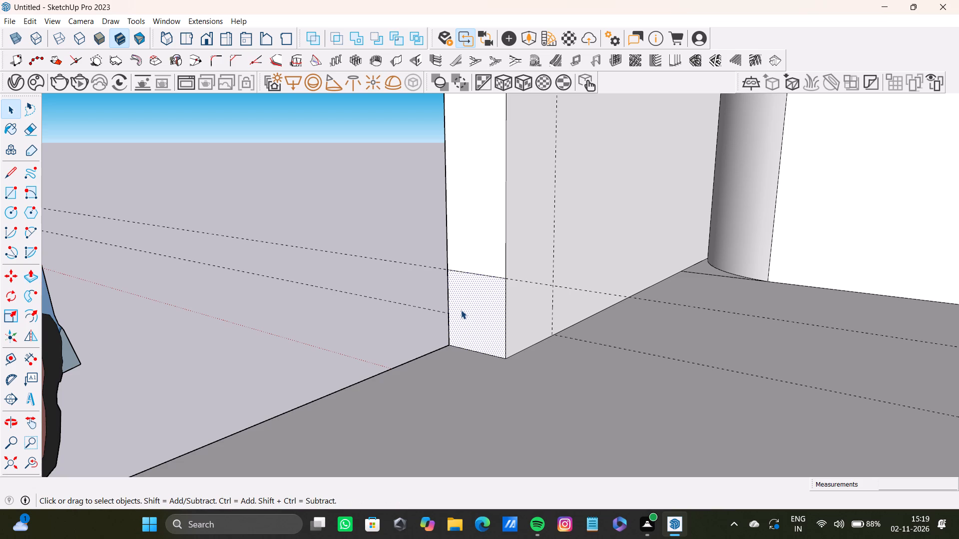
key("p")
left_click_drag(474, 303, 344, 370)
scroll(346, 368, "down", 9)
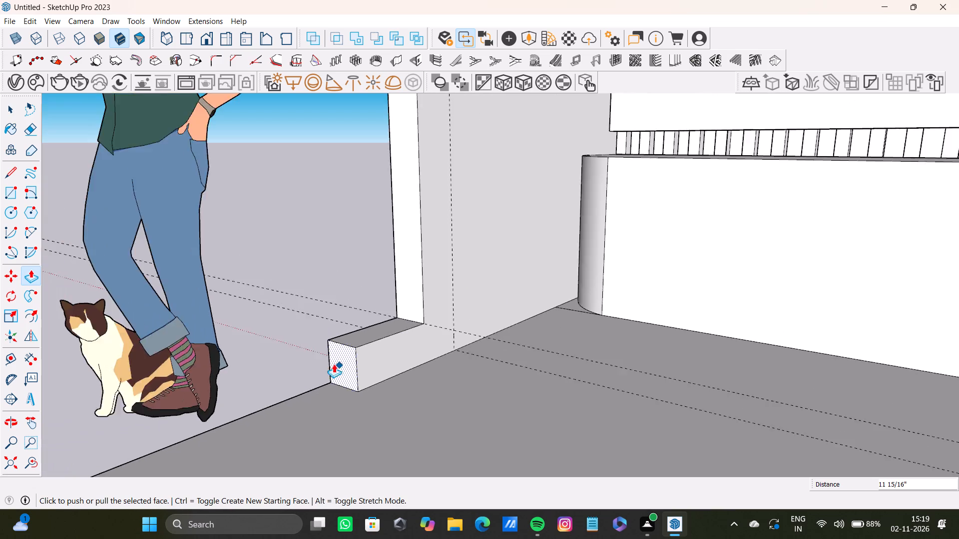
scroll(334, 364, "down", 19)
left_click_drag(333, 368, 219, 397)
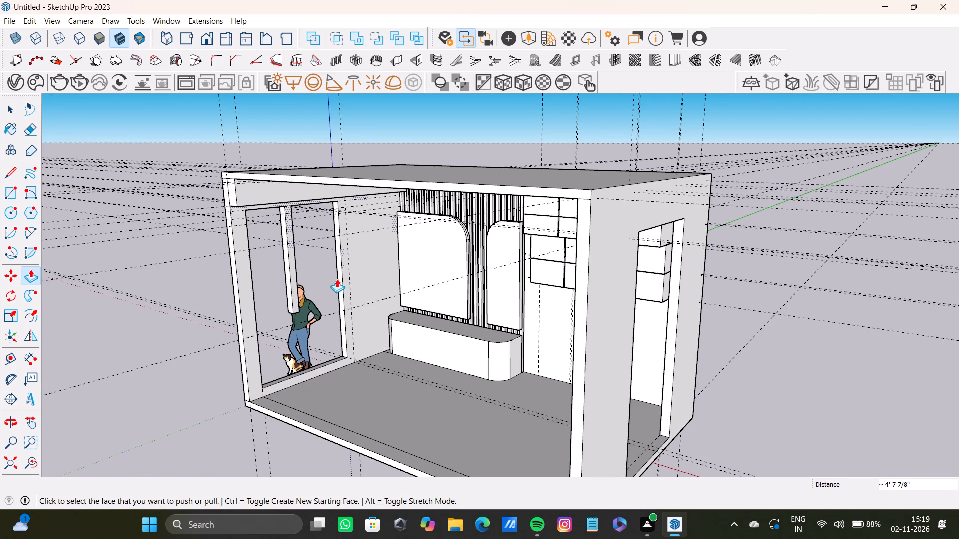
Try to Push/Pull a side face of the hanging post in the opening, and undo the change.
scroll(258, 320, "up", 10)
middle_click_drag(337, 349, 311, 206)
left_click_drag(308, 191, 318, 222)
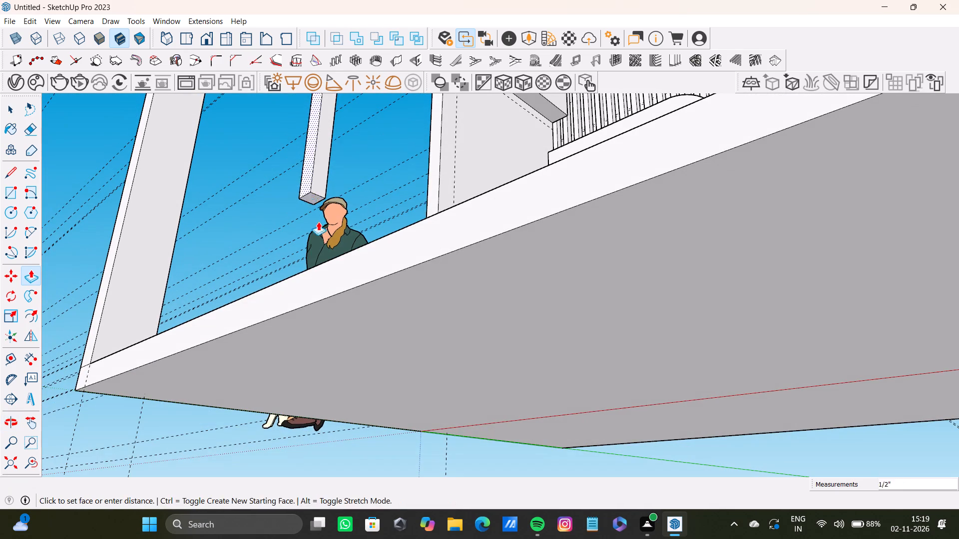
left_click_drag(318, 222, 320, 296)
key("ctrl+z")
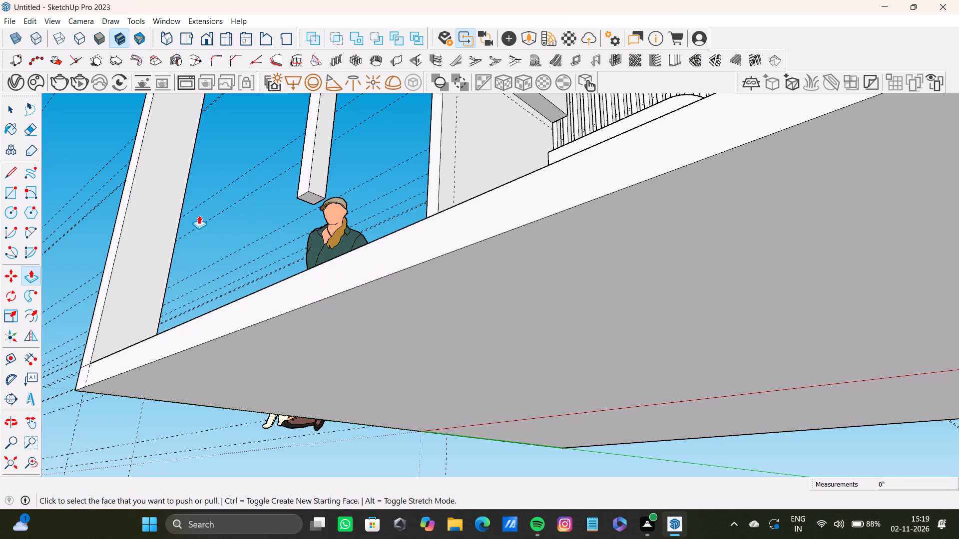
Push/Pull the bottom face of the hanging post down 1' 4 5/16", and about 2' 1 1/2" farther to meet the sill.
left_click_drag(315, 197, 311, 260)
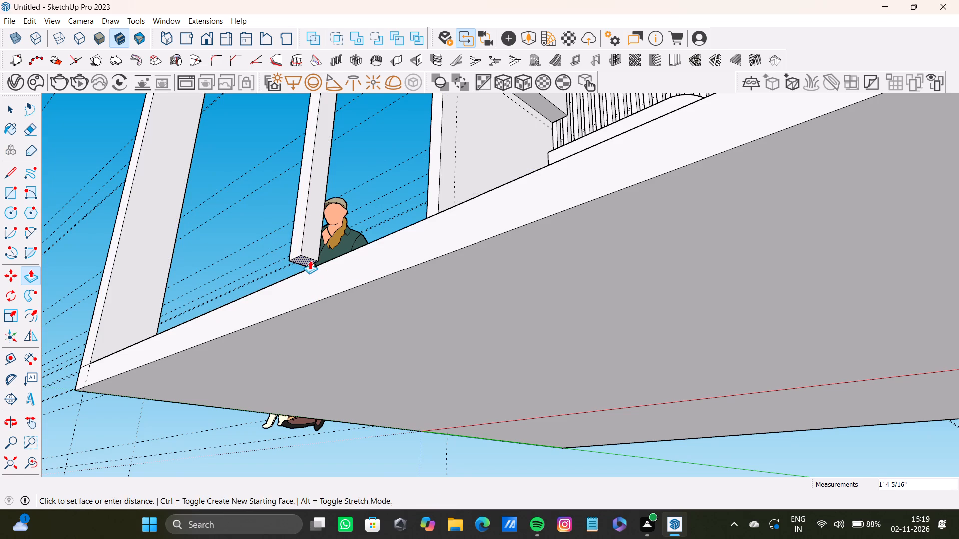
scroll(316, 240, "down", 4)
middle_click_drag(332, 223, 334, 343)
scroll(292, 309, "up", 4)
middle_click_drag(325, 299, 315, 242)
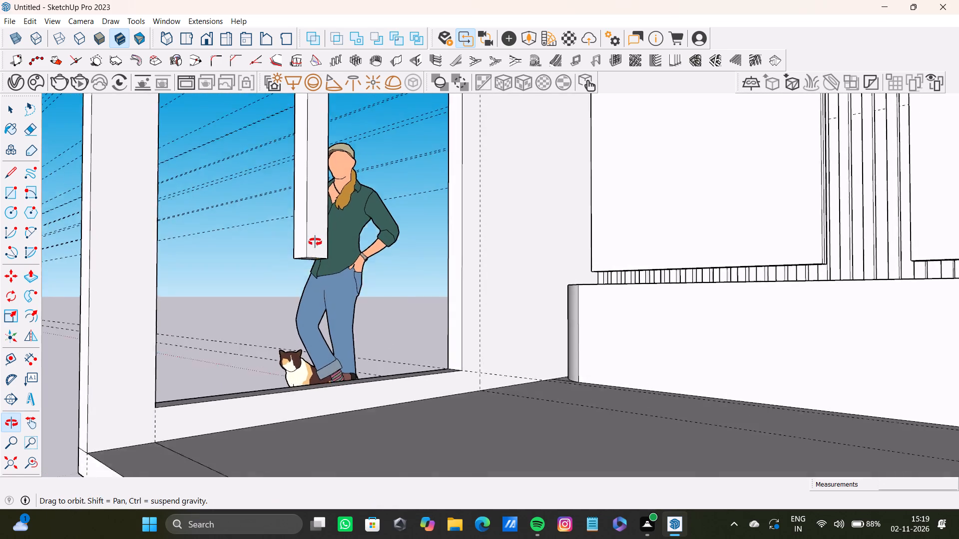
middle_click_drag(315, 242, 327, 217)
scroll(314, 225, "up", 3)
left_click_drag(317, 219, 344, 404)
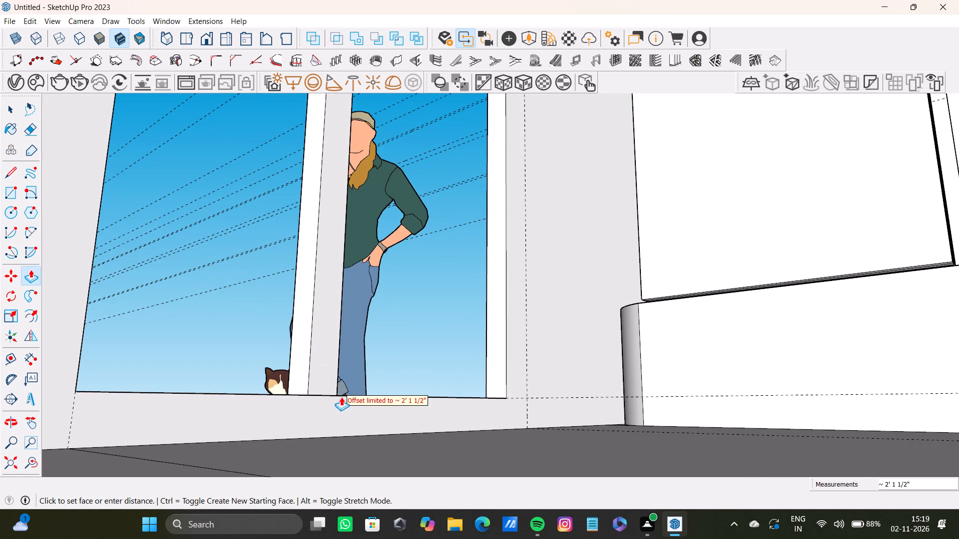
Push/Pull the post's side face toward the booth's open front inward 3/4".
scroll(250, 230, "down", 20)
scroll(250, 230, "down", 6)
middle_click_drag(310, 244, 570, 258)
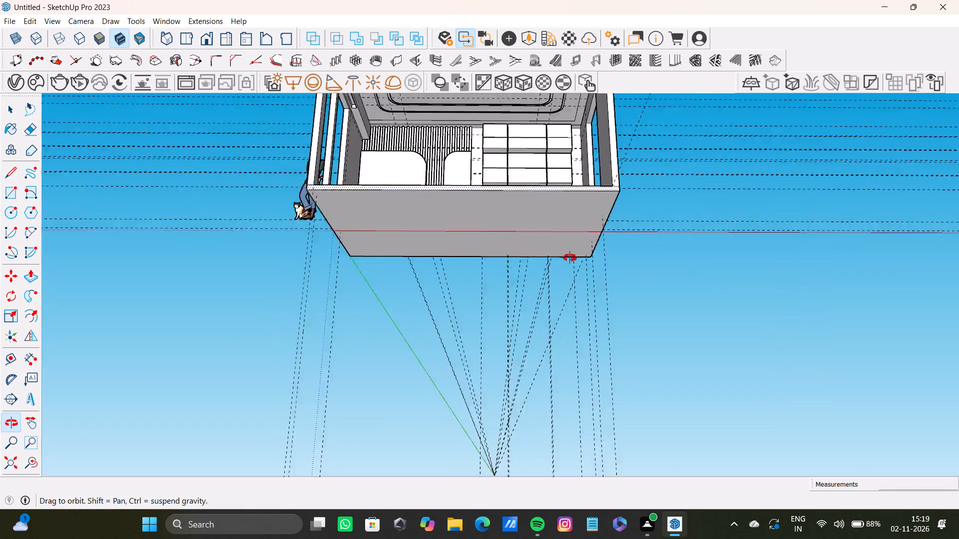
middle_click_drag(570, 258, 342, 332)
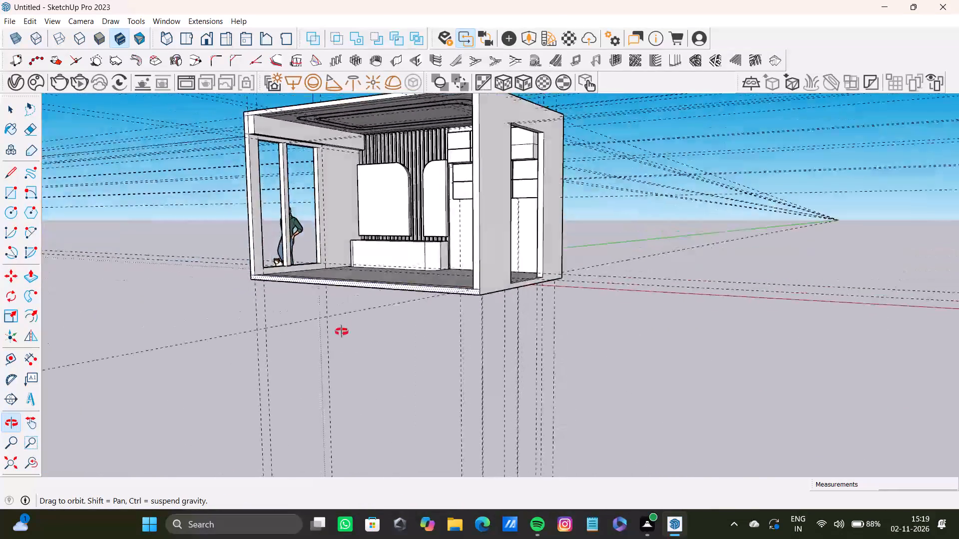
middle_click_drag(342, 332, 335, 336)
scroll(291, 158, "up", 5)
scroll(290, 148, "down", 8)
middle_click_drag(290, 153, 465, 177)
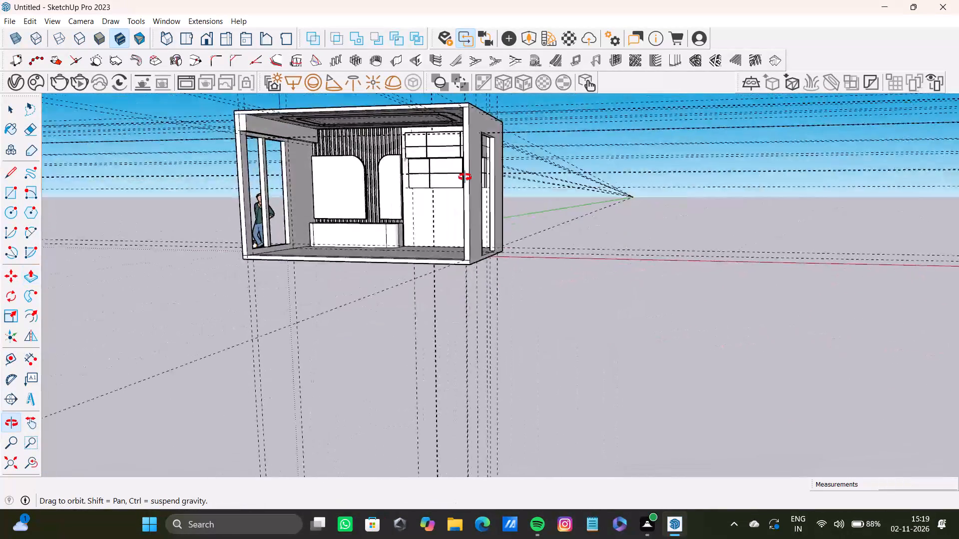
middle_click_drag(465, 177, 298, 221)
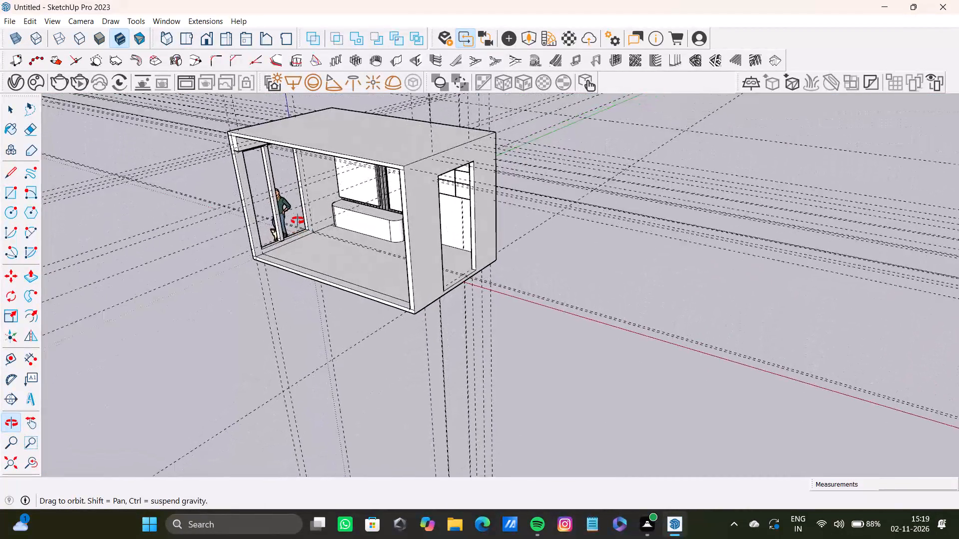
middle_click_drag(298, 221, 287, 136)
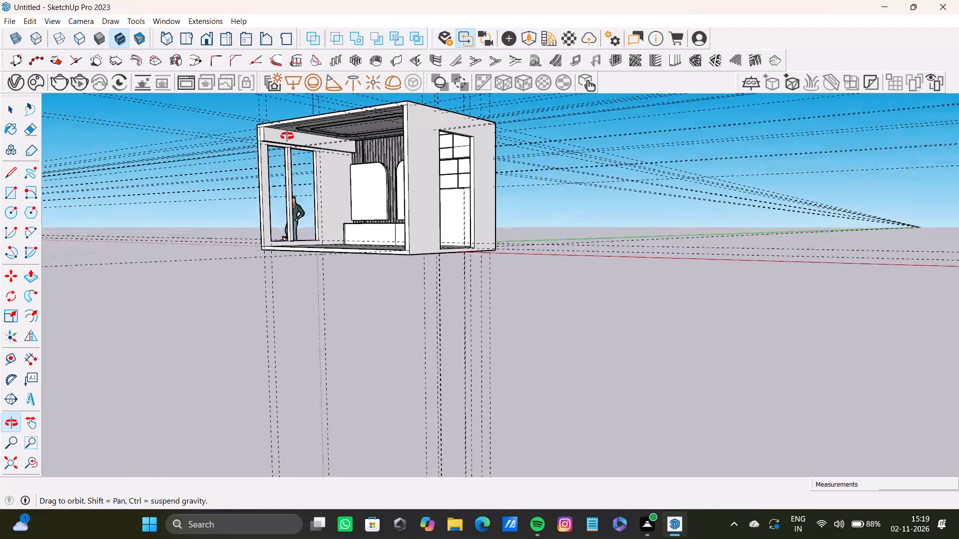
middle_click_drag(287, 136, 287, 137)
scroll(282, 165, "up", 19)
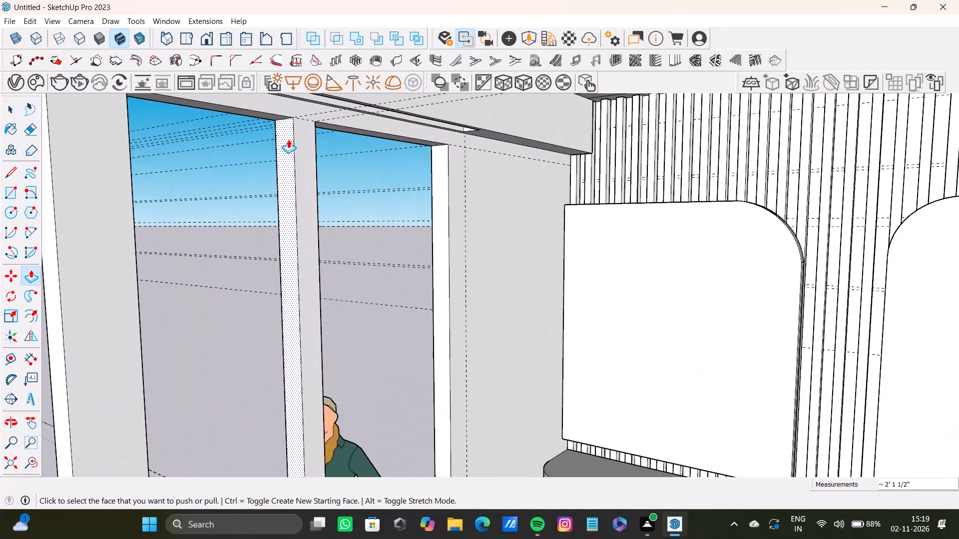
left_click_drag(288, 139, 298, 142)
left_click(298, 142)
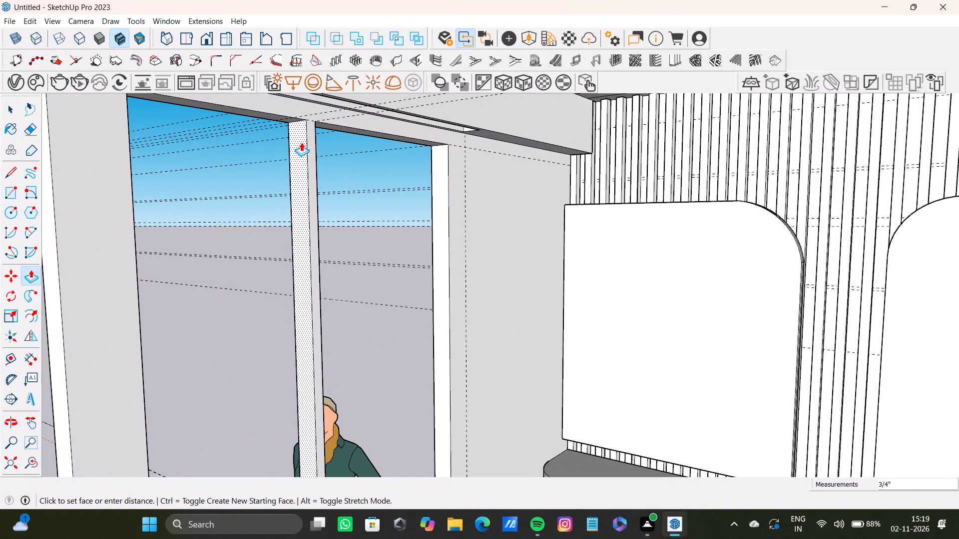
Push/Pull the post's side face toward the back wall outward 8 3/16", working from outside the booth.
scroll(320, 142, "up", 5)
scroll(346, 145, "down", 18)
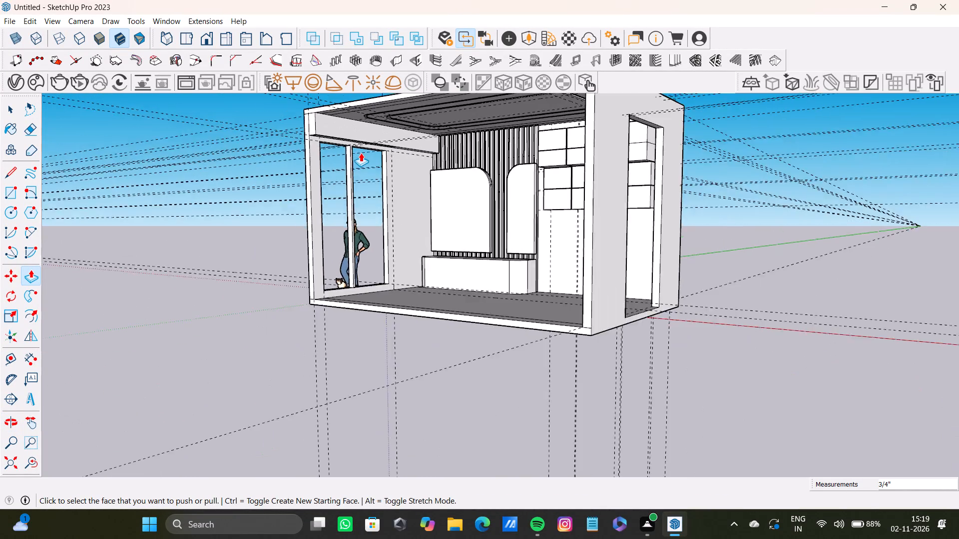
scroll(361, 153, "down", 4)
middle_click_drag(361, 154, 853, 211)
scroll(549, 214, "up", 8)
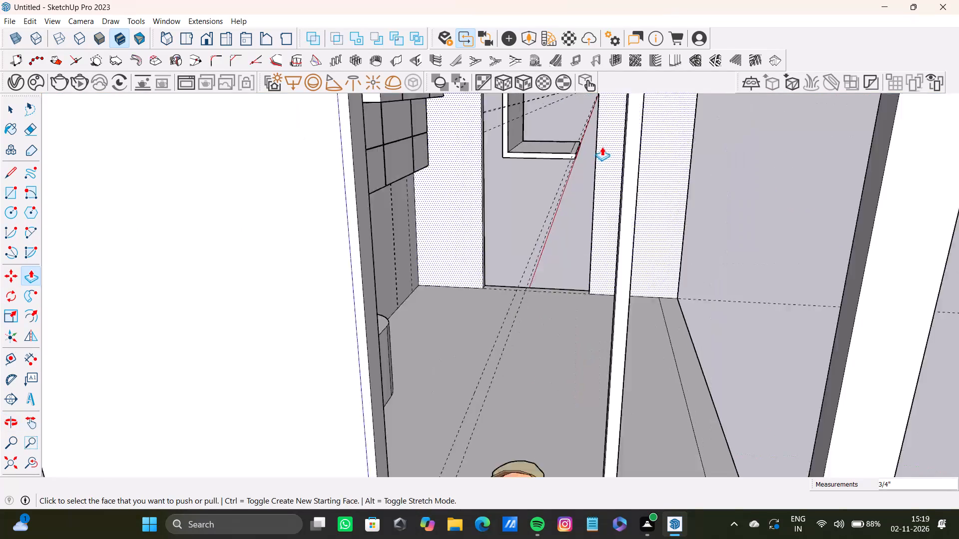
scroll(602, 147, "up", 1)
scroll(573, 168, "down", 9)
middle_click_drag(573, 168, 651, 169)
scroll(563, 139, "up", 12)
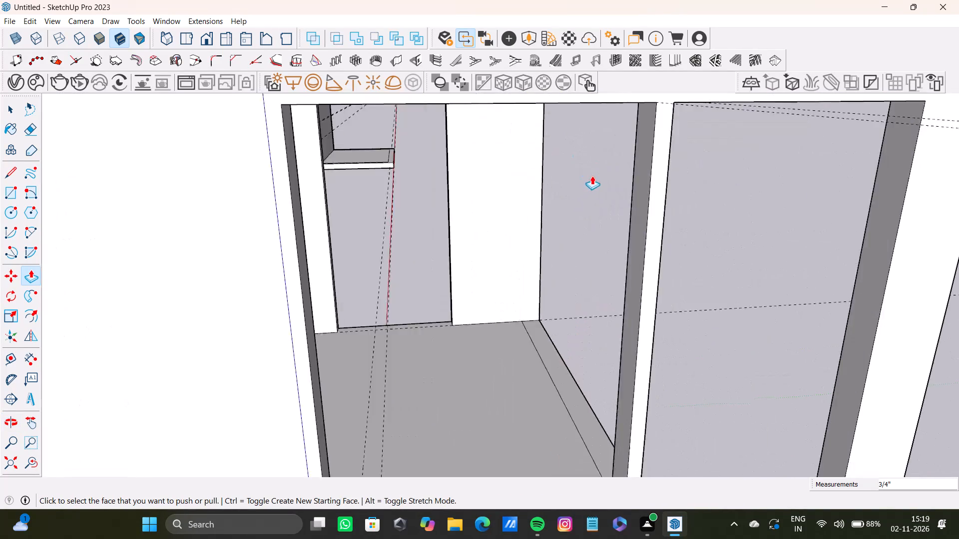
scroll(592, 176, "up", 4)
scroll(607, 177, "down", 11)
middle_click_drag(605, 179, 652, 180)
scroll(611, 170, "up", 9)
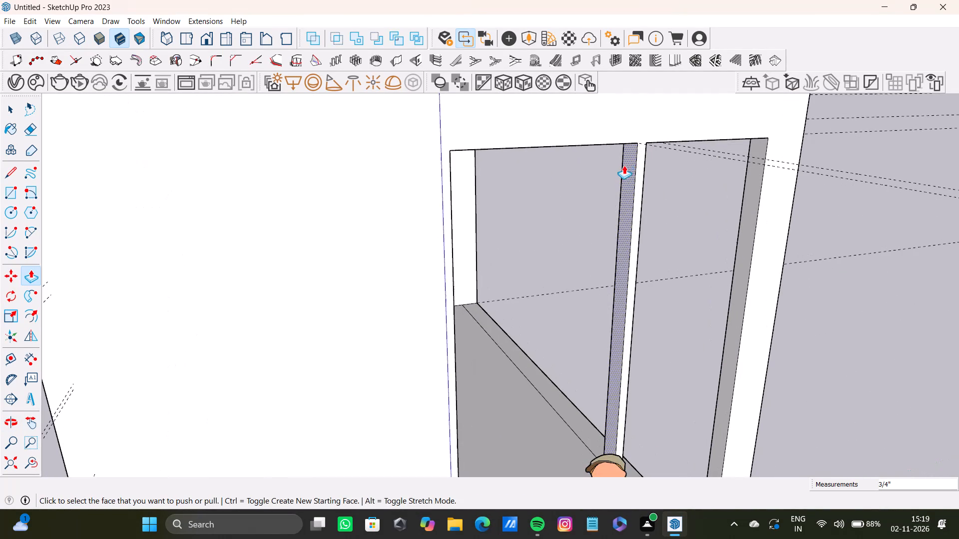
left_click_drag(632, 171, 594, 178)
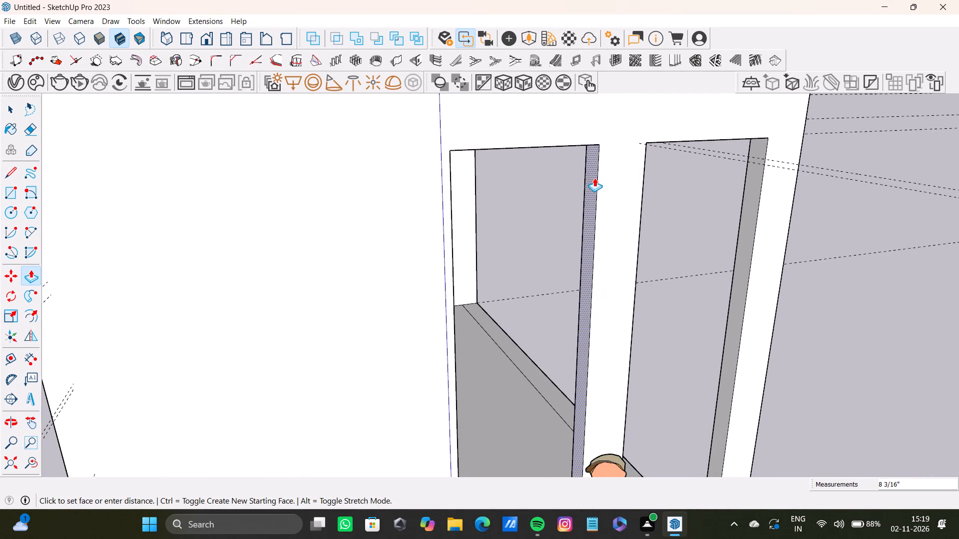
left_click_drag(594, 178, 595, 178)
Push/Pull the post's front-facing side face inward 5 5/8", toward the back wall.
scroll(601, 179, "down", 9)
middle_click_drag(680, 206, 403, 210)
scroll(462, 210, "up", 4)
left_click_drag(445, 208, 430, 194)
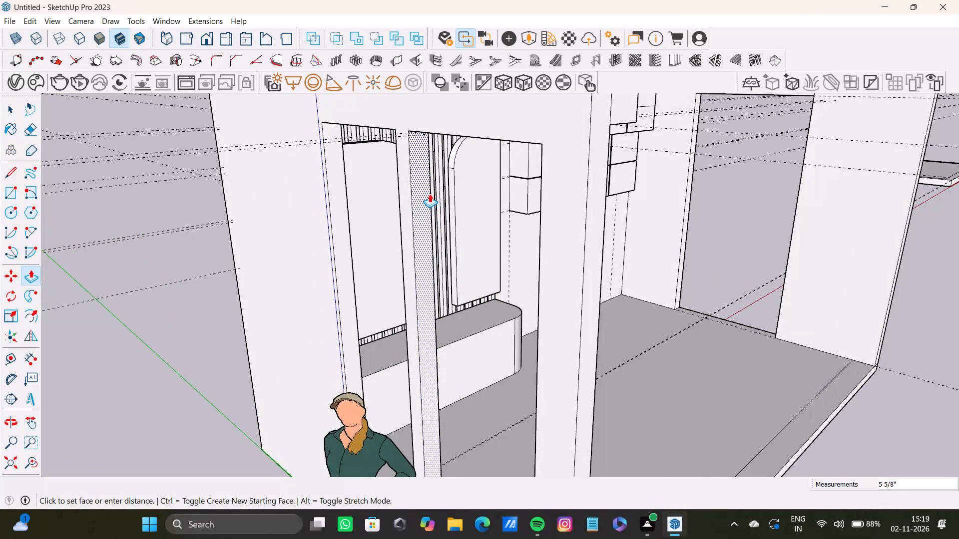
left_click_drag(430, 194, 431, 194)
Draw a 4 9/16" line across the top of the post on both its outer and inner faces, closing the gaps in the opening's top edge.
key("l")
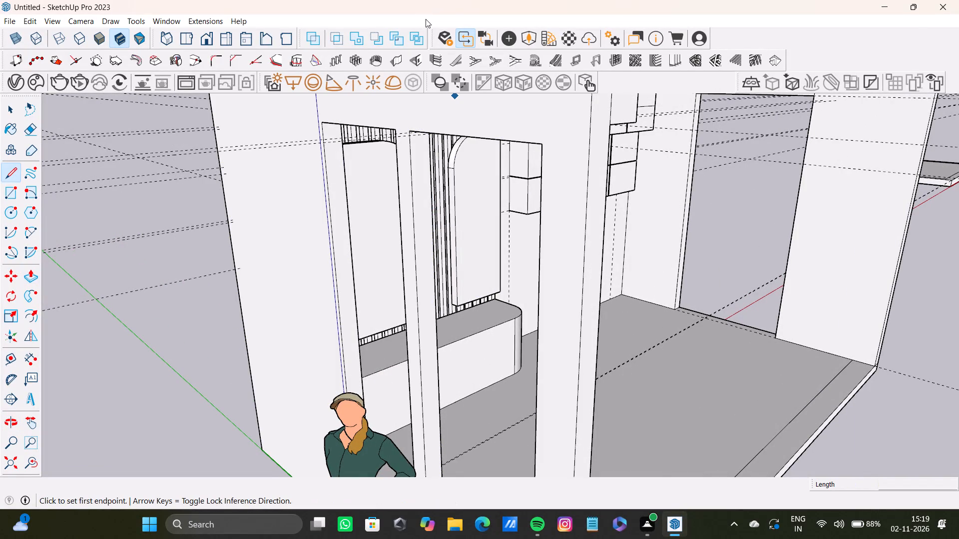
scroll(429, 126, "up", 12)
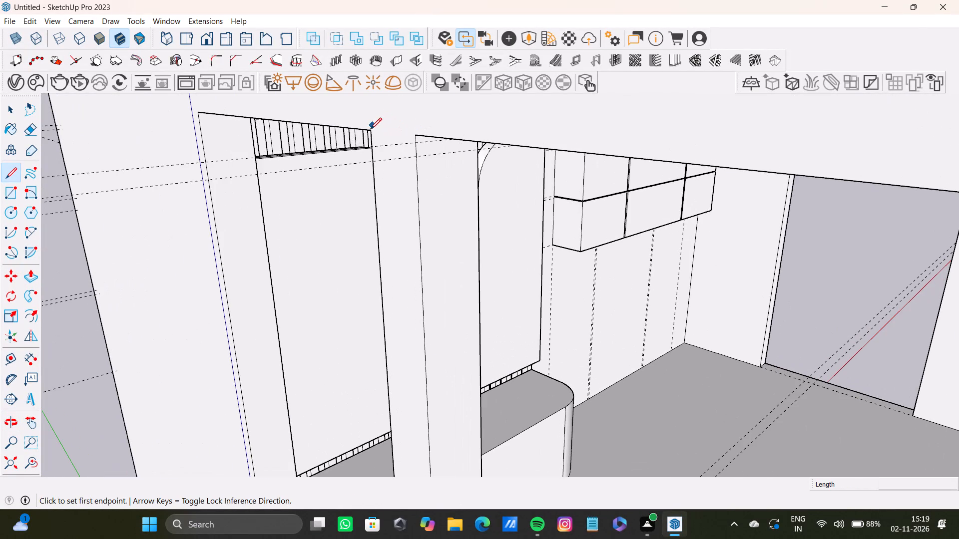
left_click(370, 131)
left_click(417, 138)
scroll(577, 285, "down", 9)
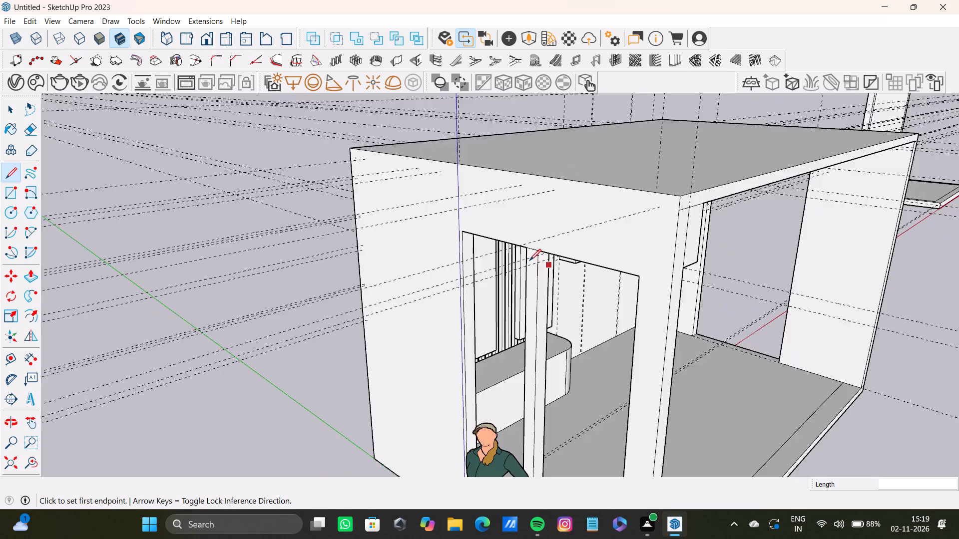
scroll(529, 261, "down", 4)
middle_click_drag(577, 266, 170, 218)
scroll(157, 214, "down", 1)
scroll(365, 239, "up", 12)
scroll(309, 170, "up", 4)
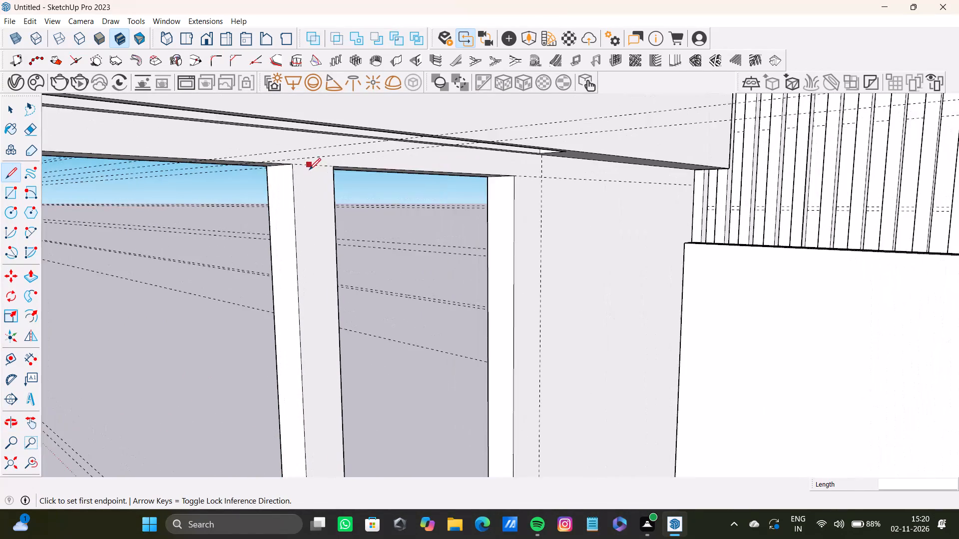
scroll(309, 170, "up", 12)
left_click_drag(275, 164, 280, 163)
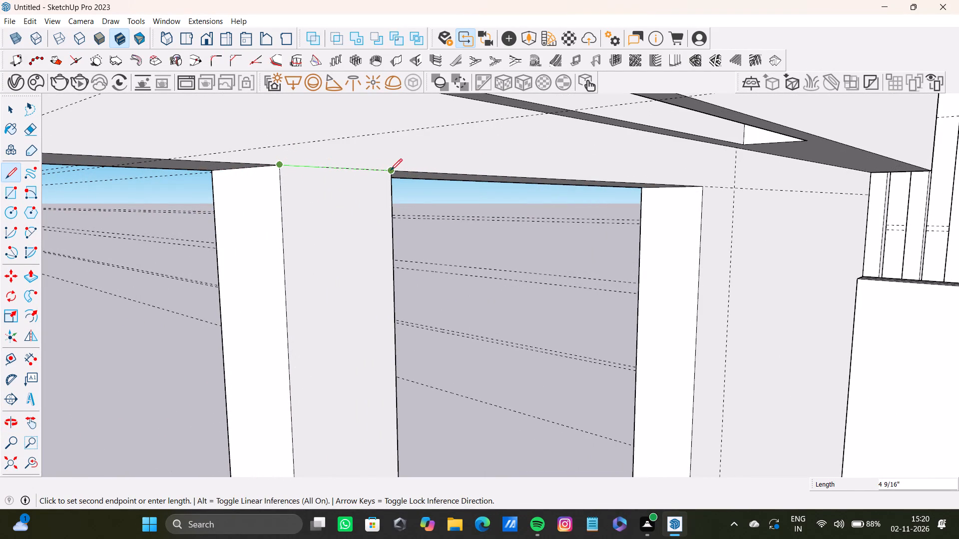
left_click(391, 170)
Examine the post and framed side opening up close and within the whole booth.
scroll(253, 94, "down", 20)
scroll(253, 94, "down", 13)
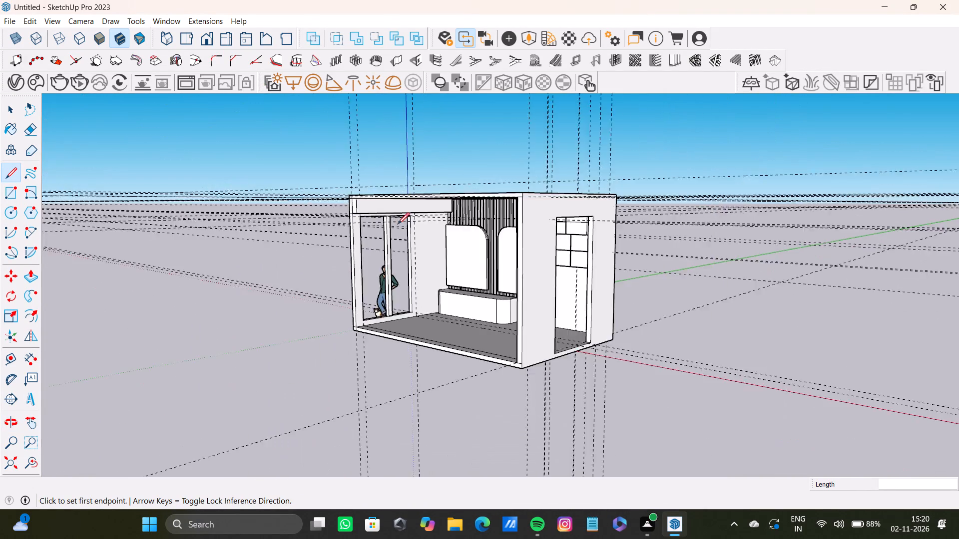
scroll(398, 224, "down", 4)
middle_click_drag(398, 224, 352, 182)
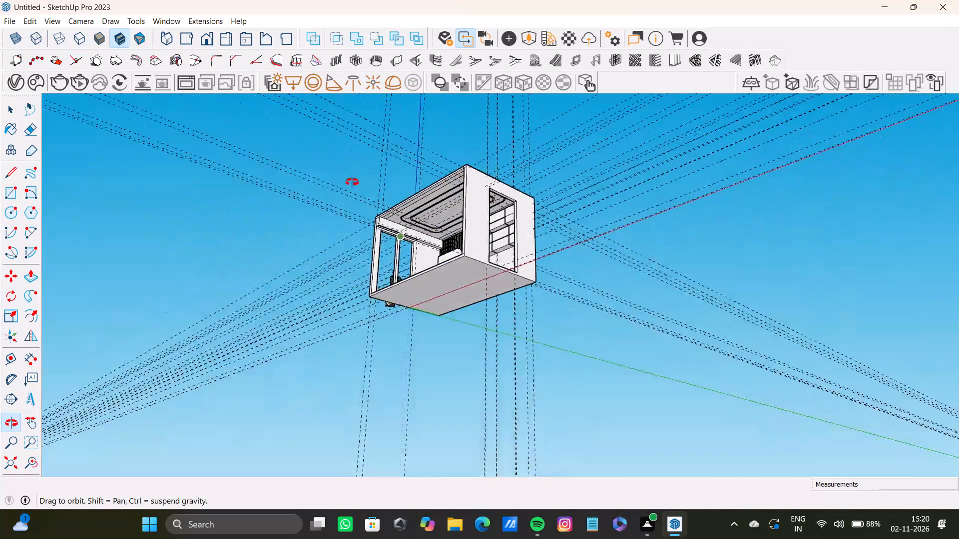
middle_click_drag(352, 182, 352, 197)
scroll(376, 236, "up", 18)
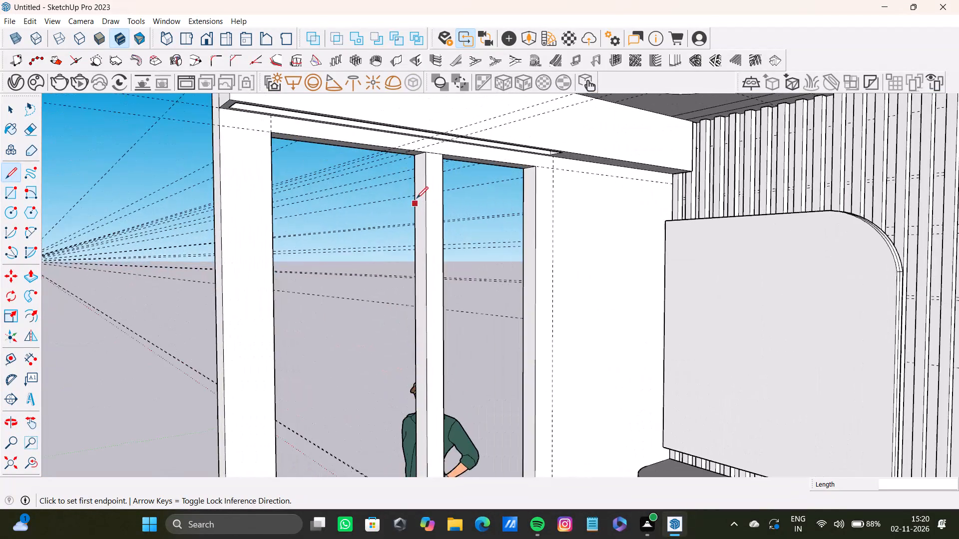
scroll(417, 197, "down", 13)
middle_click_drag(415, 214, 508, 273)
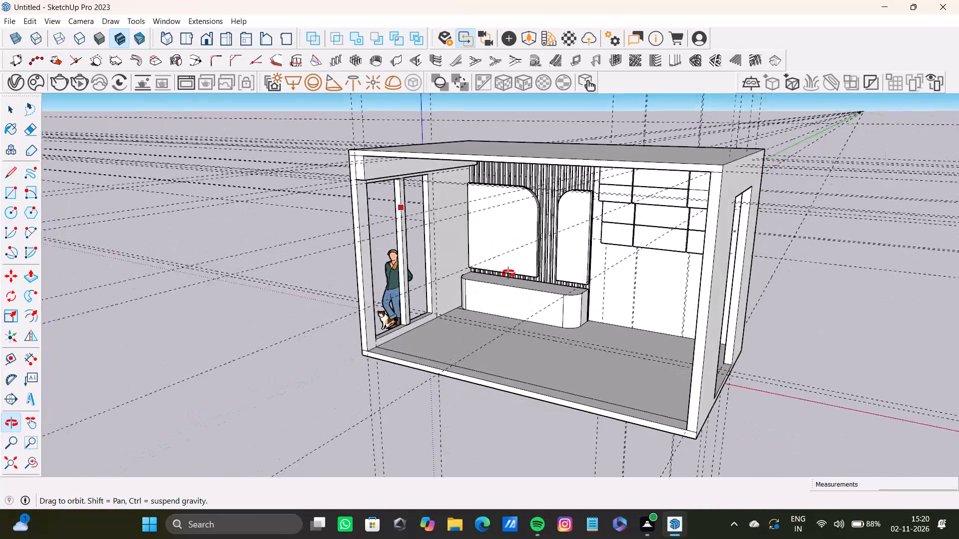
middle_click_drag(508, 273, 572, 279)
middle_click_drag(600, 279, 667, 248)
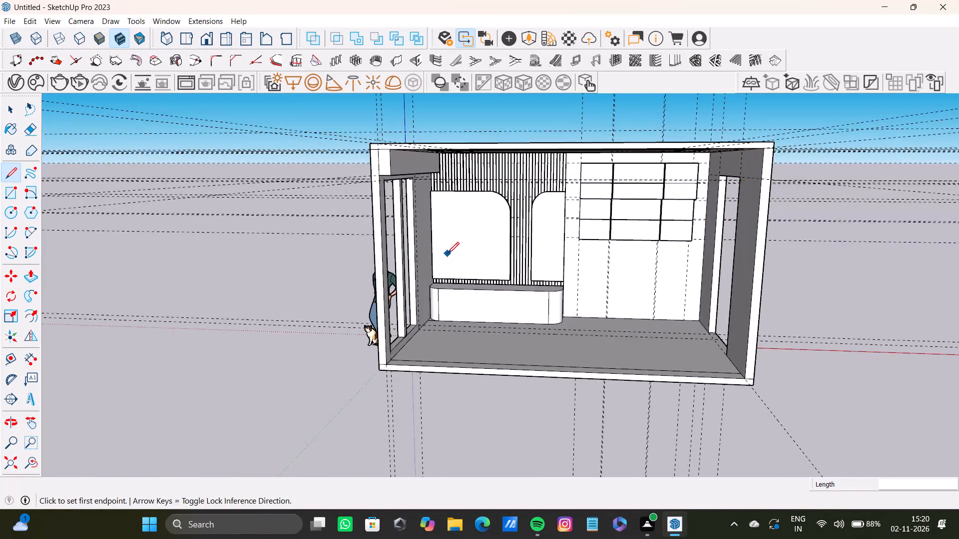
Select the front half of the large rounded panel's thickness along its curved corner and the side facing the smaller panel, including bordering edges.
scroll(448, 254, "down", 8)
middle_click_drag(451, 251, 525, 209)
scroll(523, 245, "up", 19)
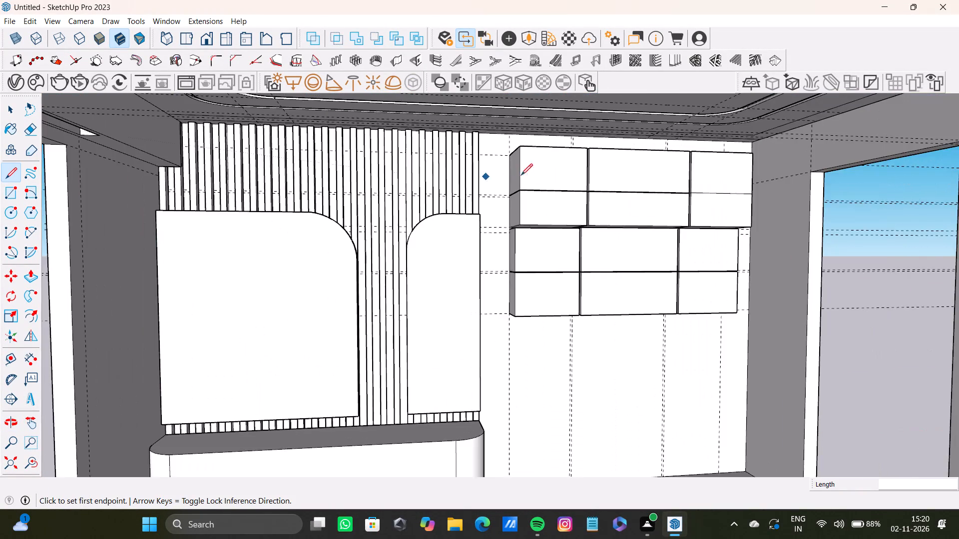
scroll(521, 175, "up", 3)
key("space")
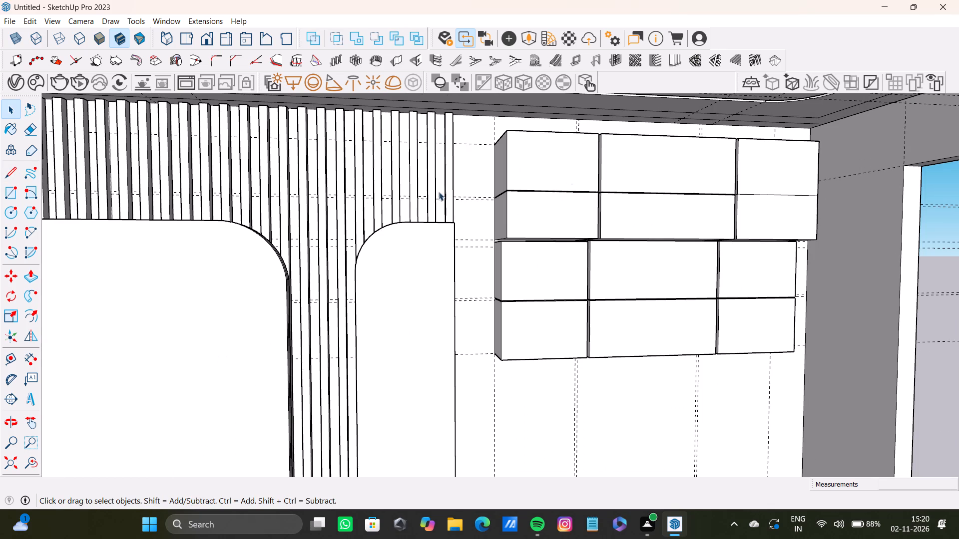
scroll(304, 246, "down", 10)
scroll(275, 251, "up", 9)
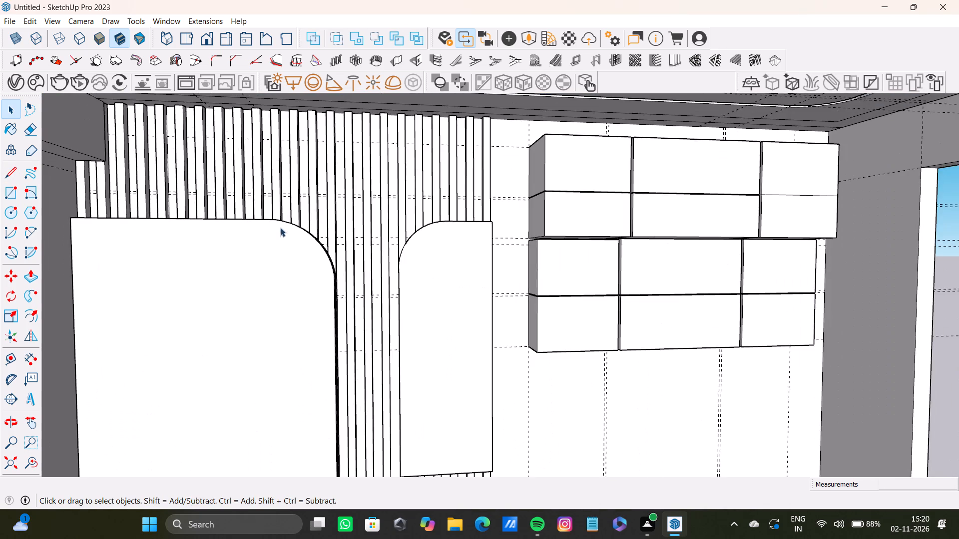
middle_click_drag(301, 228, 247, 235)
scroll(333, 252, "up", 8)
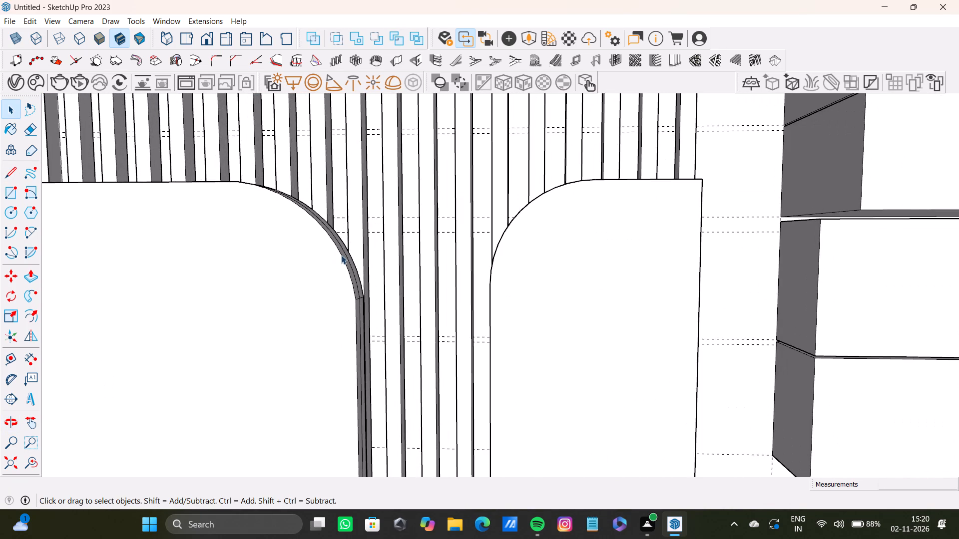
scroll(329, 267, "down", 4)
middle_click_drag(305, 234, 320, 140, "shift")
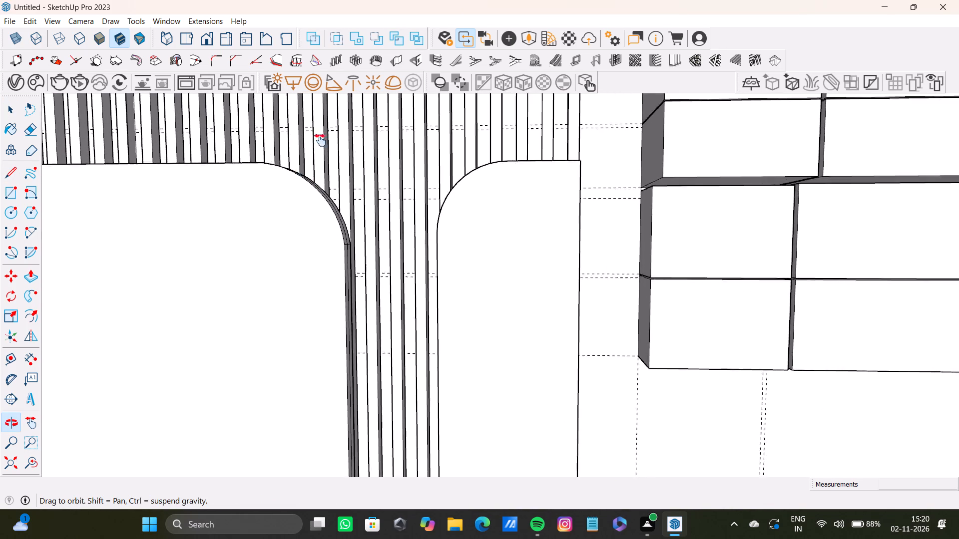
middle_click_drag(320, 140, 260, 173, "shift")
scroll(382, 151, "up", 10, "shift")
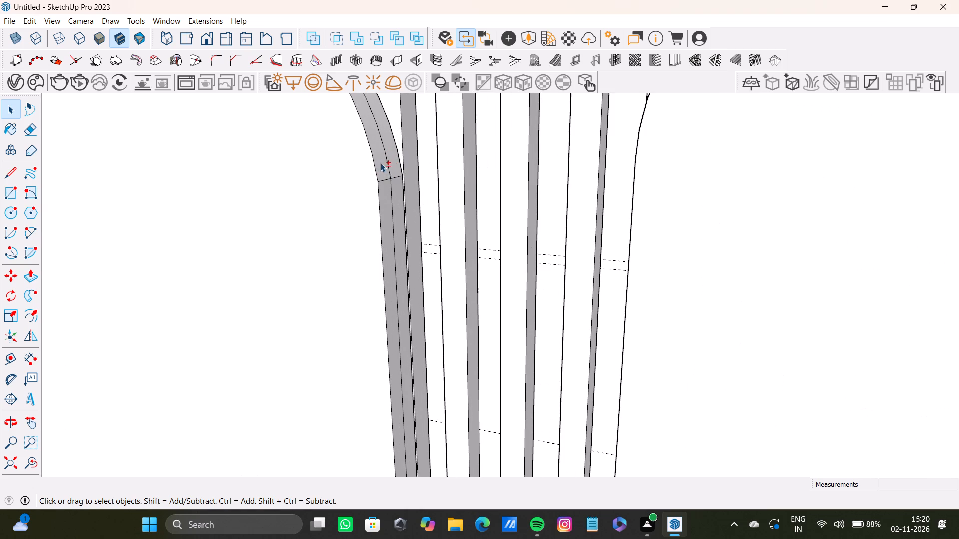
left_click(379, 161, "shift")
left_click(389, 167, "shift")
left_click(376, 168, "shift")
left_click(389, 200, "shift")
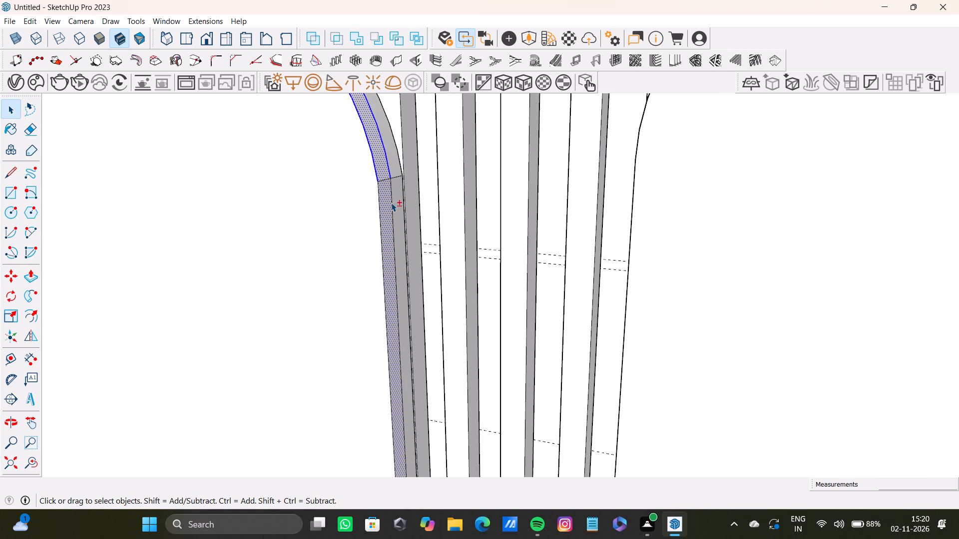
left_click(392, 205, "shift")
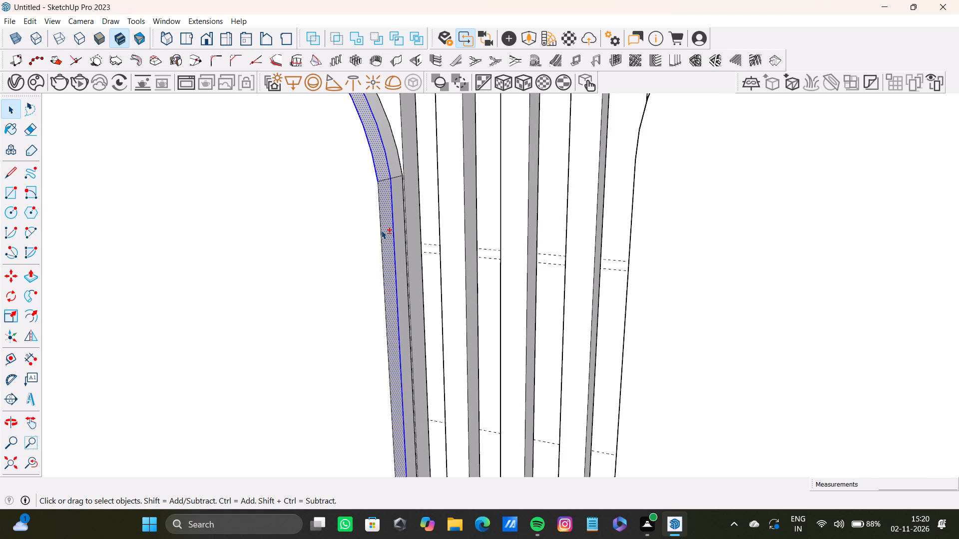
left_click(381, 230, "shift")
Extend the selection to the front strip and bordering edges along the large panel's top.
scroll(378, 227, "down", 13, "shift")
middle_click_drag(359, 196, 439, 288, "shift")
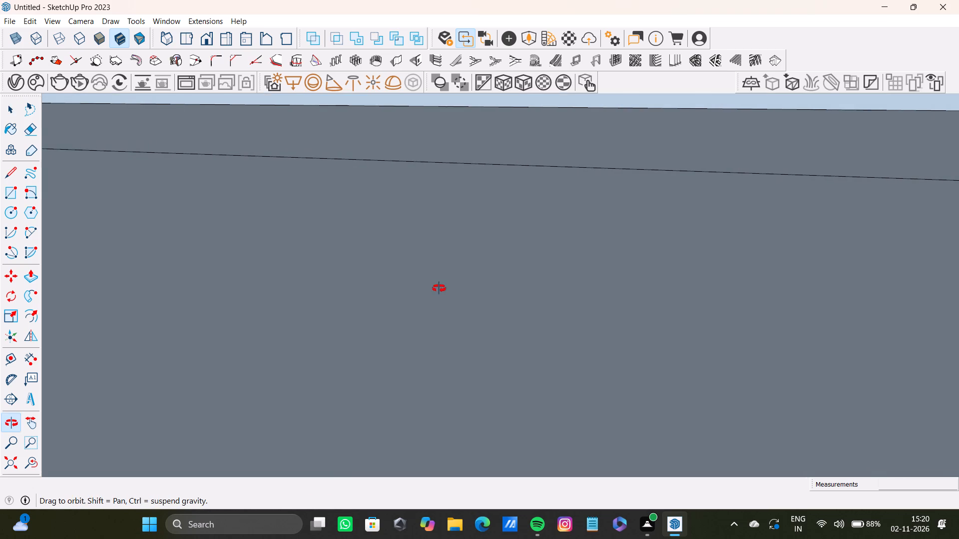
middle_click_drag(439, 288, 441, 287, "shift")
left_click_drag(30, 464, 31, 450)
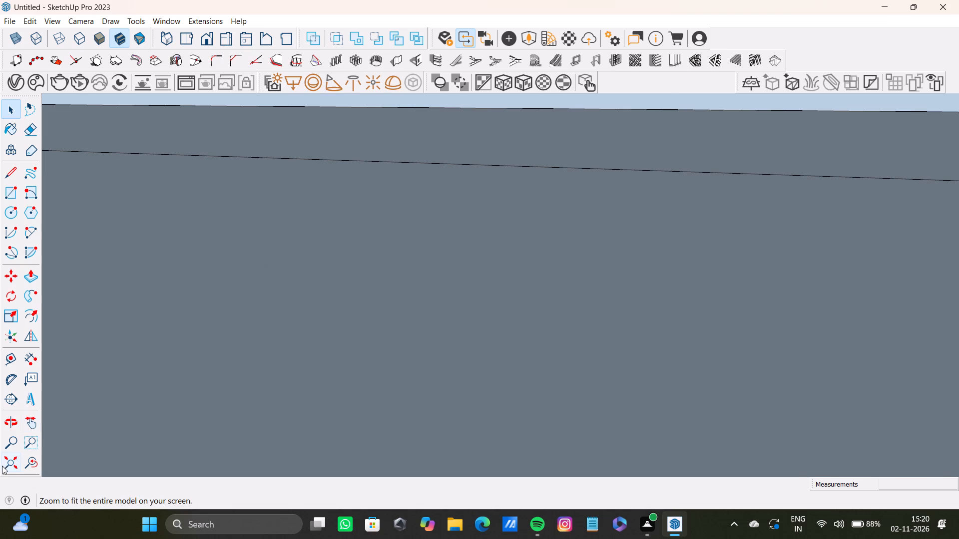
left_click_drag(2, 466, 4, 461)
scroll(132, 260, "up", 20)
scroll(132, 260, "up", 2)
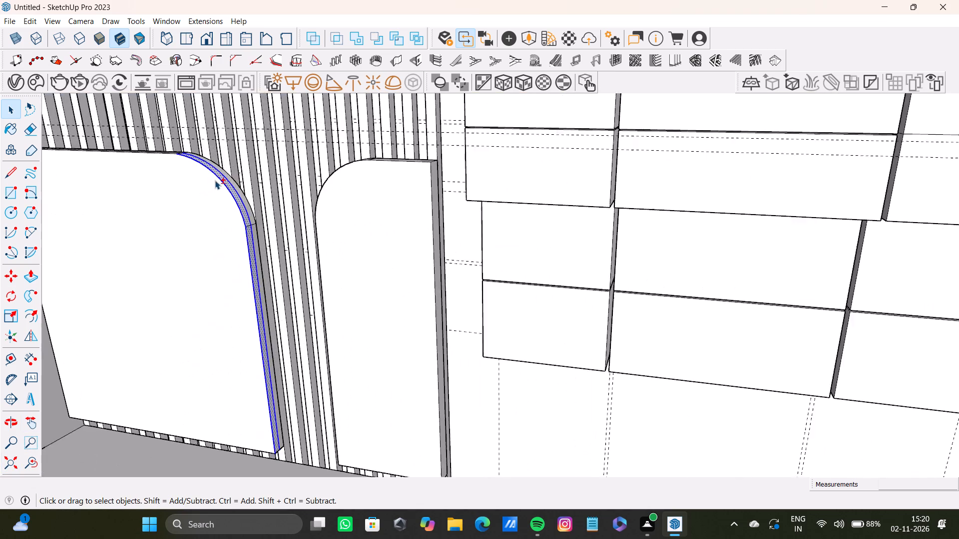
scroll(215, 180, "up", 8)
middle_click_drag(157, 164, 503, 317, "shift")
scroll(459, 254, "up", 2, "shift")
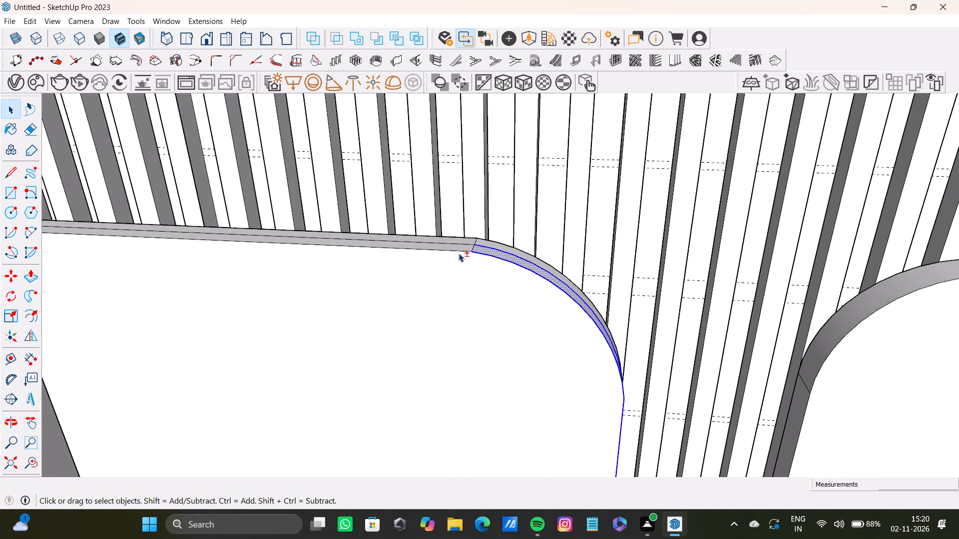
scroll(459, 253, "up", 9, "shift")
left_click(464, 240, "shift")
left_click(469, 255, "shift")
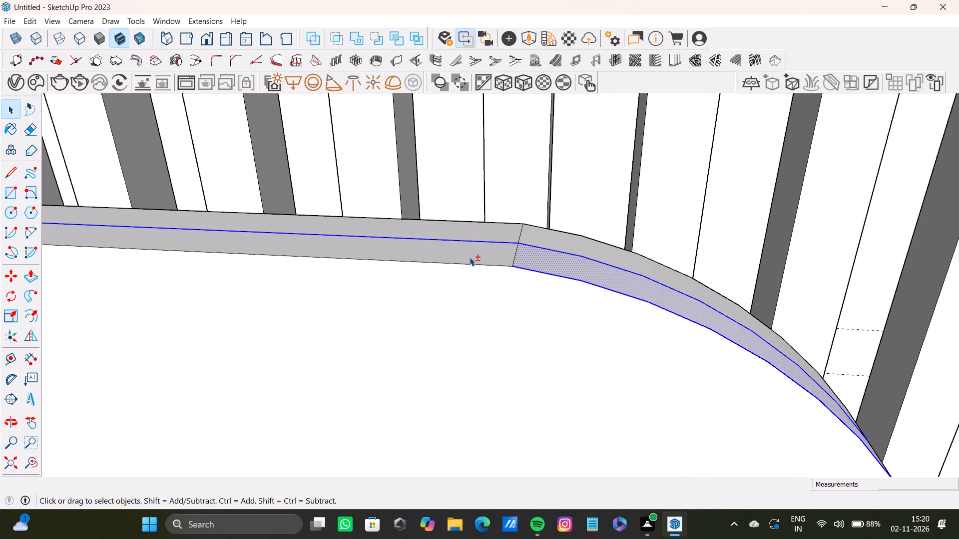
left_click(478, 265, "shift")
Add the front strip along the large panel's underside, with its bordering edges, to the selection.
scroll(456, 259, "down", 20, "shift")
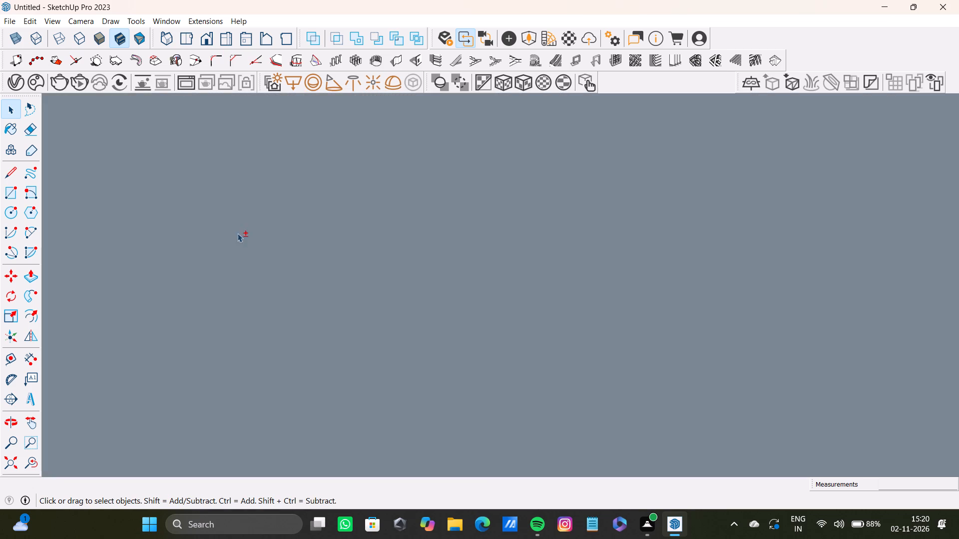
scroll(237, 233, "down", 4, "shift")
left_click(26, 463, "shift")
left_click(8, 460, "shift")
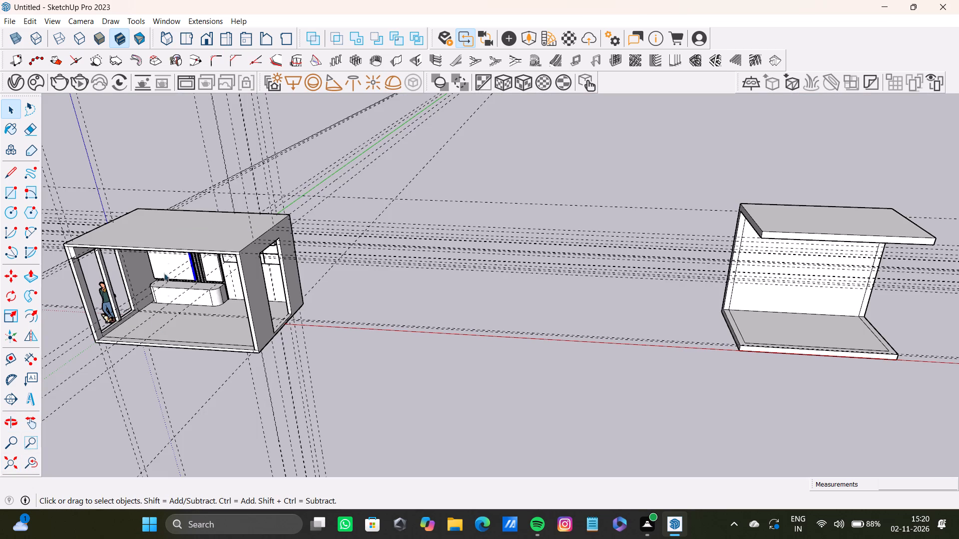
scroll(186, 269, "up", 8)
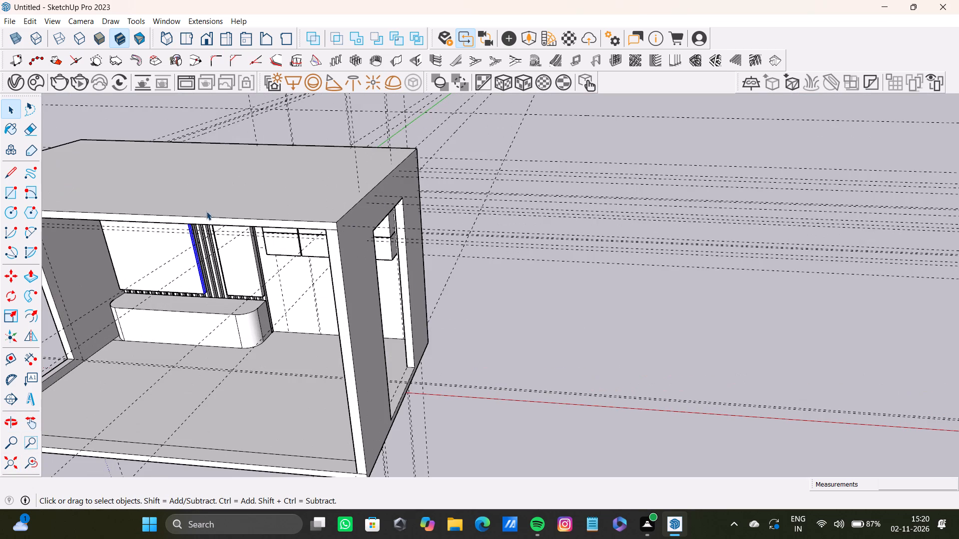
scroll(196, 240, "up", 13)
scroll(225, 292, "down", 8)
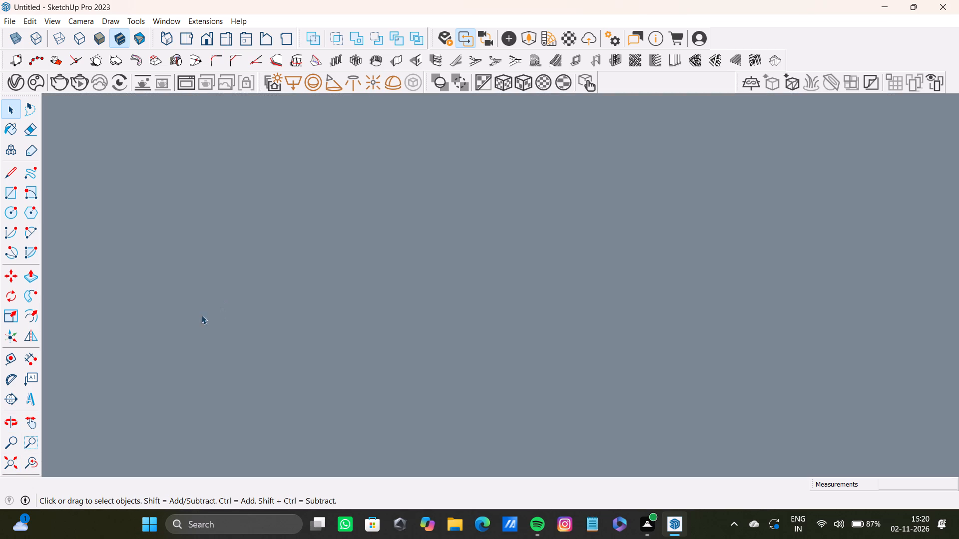
left_click(9, 461)
scroll(187, 258, "up", 10)
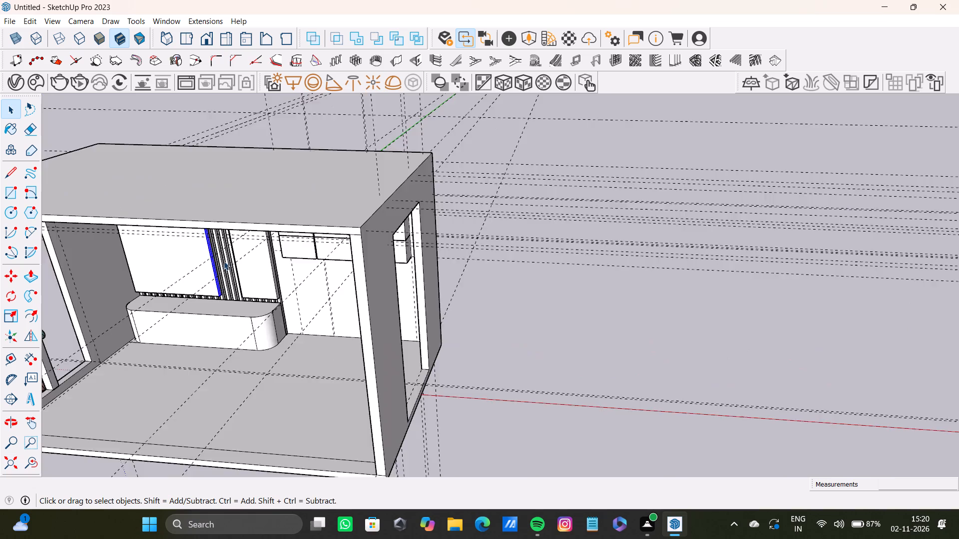
scroll(224, 261, "up", 17)
middle_click_drag(167, 310, 222, 176)
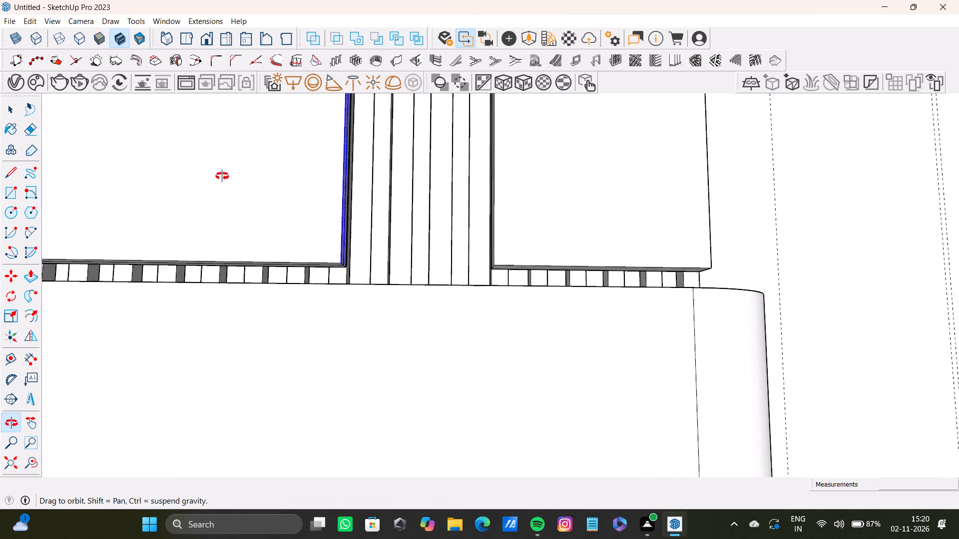
middle_click_drag(222, 176, 248, 172)
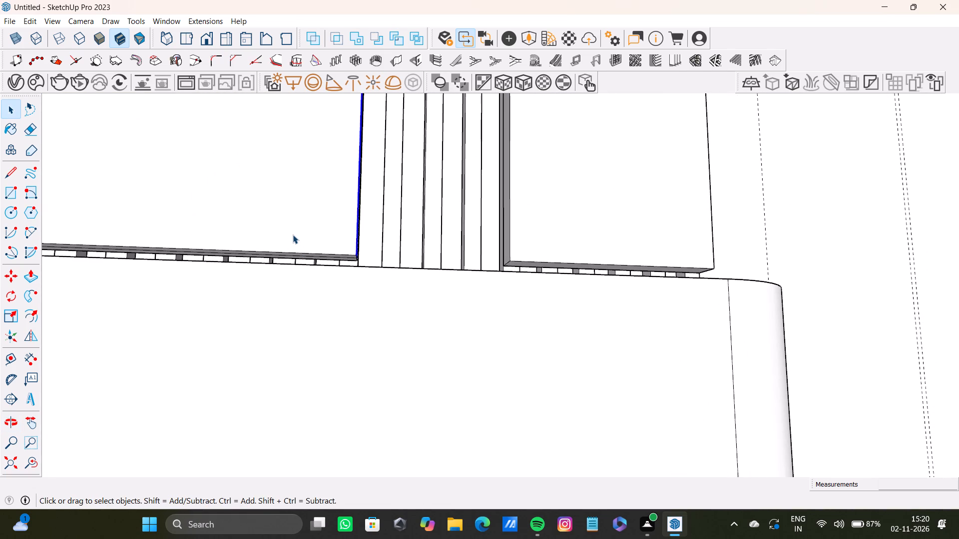
scroll(305, 235, "up", 16)
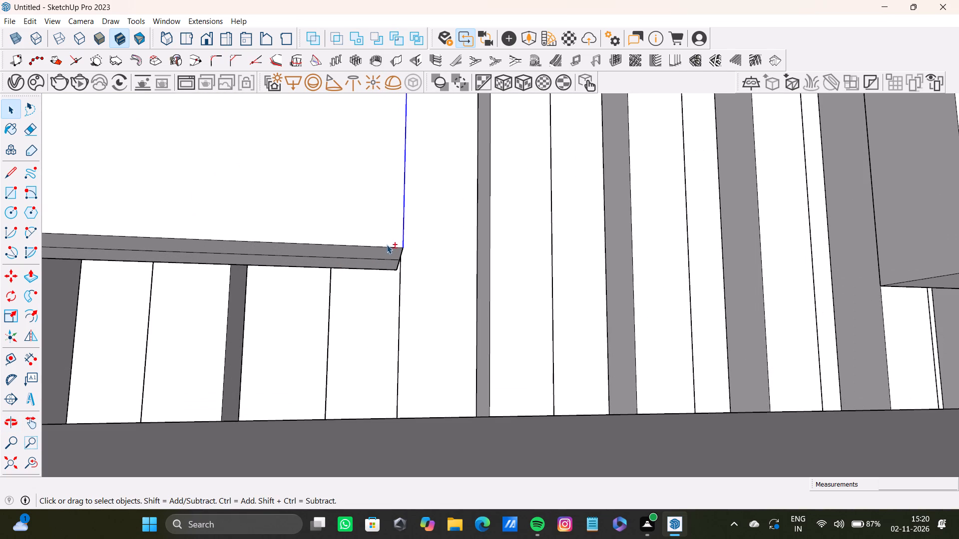
left_click(388, 248, "shift")
left_click(388, 255, "shift")
left_click(392, 260, "shift")
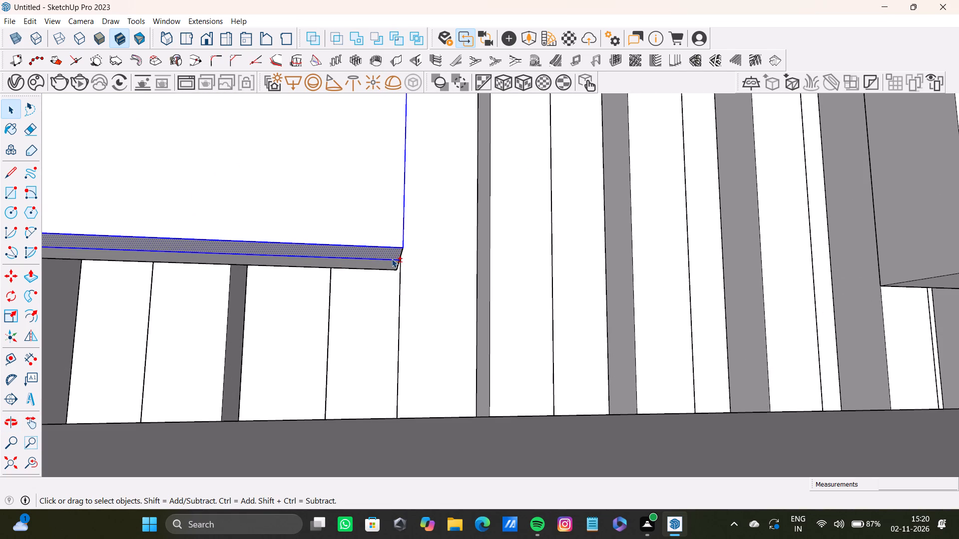
Group the selected front layer of the large rounded panel.
scroll(108, 221, "down", 20, "shift")
scroll(108, 221, "down", 1, "shift")
middle_click_drag(131, 230, 567, 314, "shift")
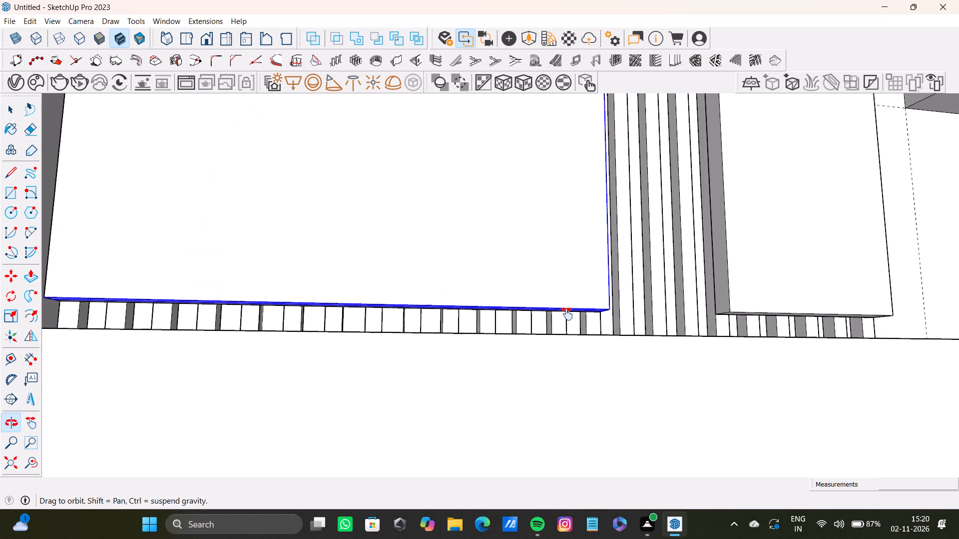
middle_click_drag(567, 314, 569, 316, "shift")
scroll(203, 302, "down", 6, "shift")
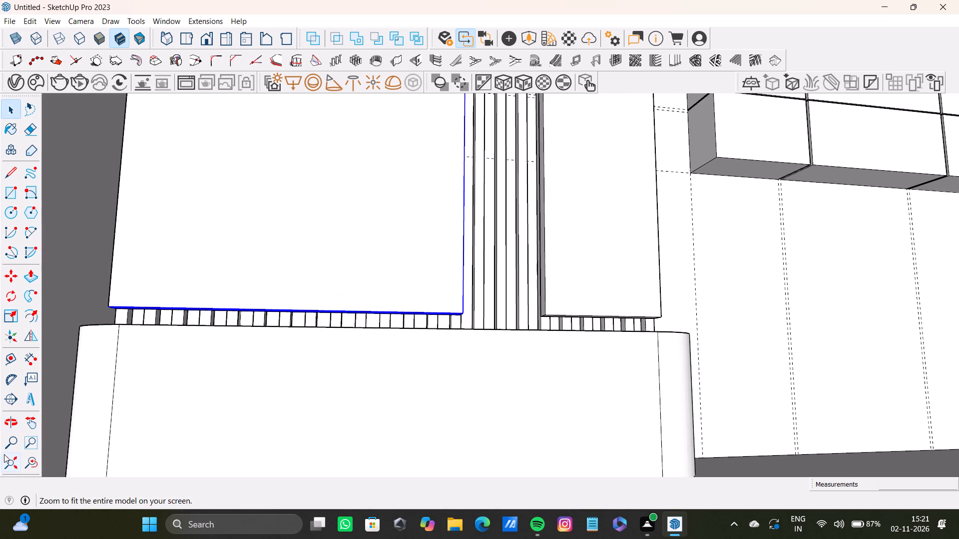
left_click(5, 455, "shift")
middle_click_drag(284, 240, 419, 295, "shift")
scroll(403, 305, "up", 5)
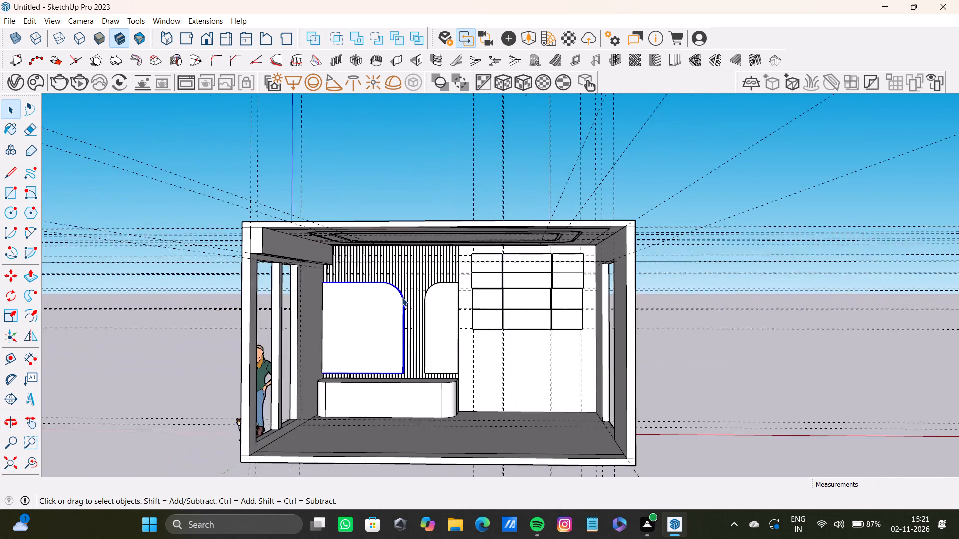
scroll(402, 297, "up", 11)
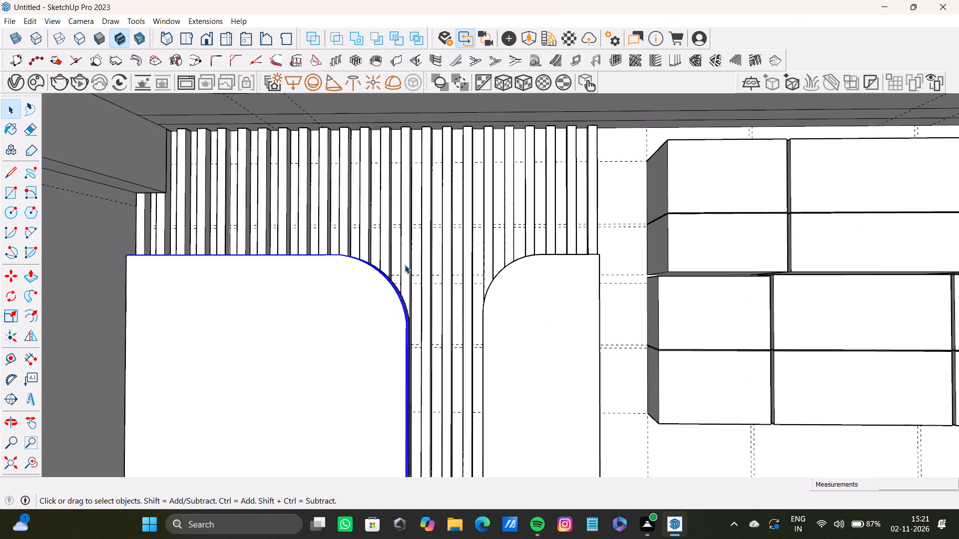
scroll(373, 263, "up", 10)
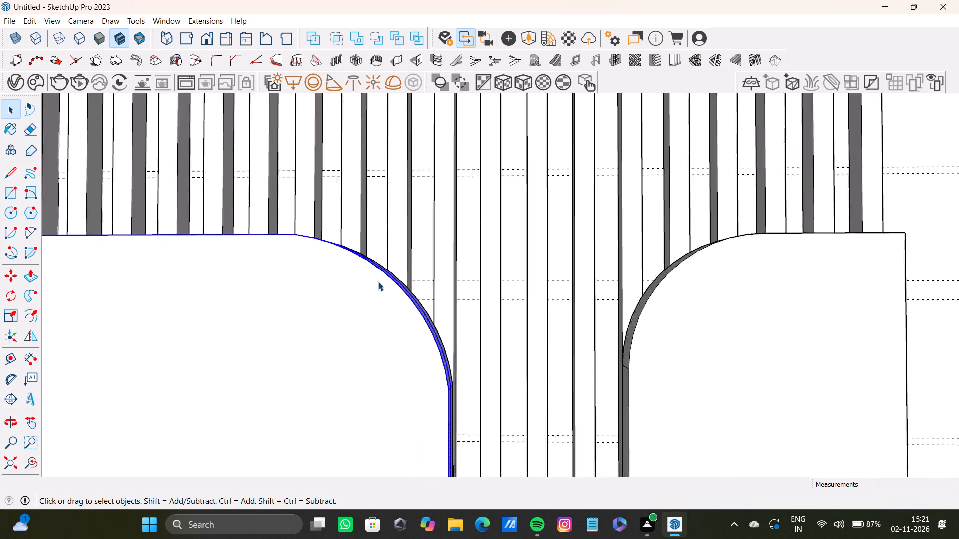
scroll(378, 282, "up", 15)
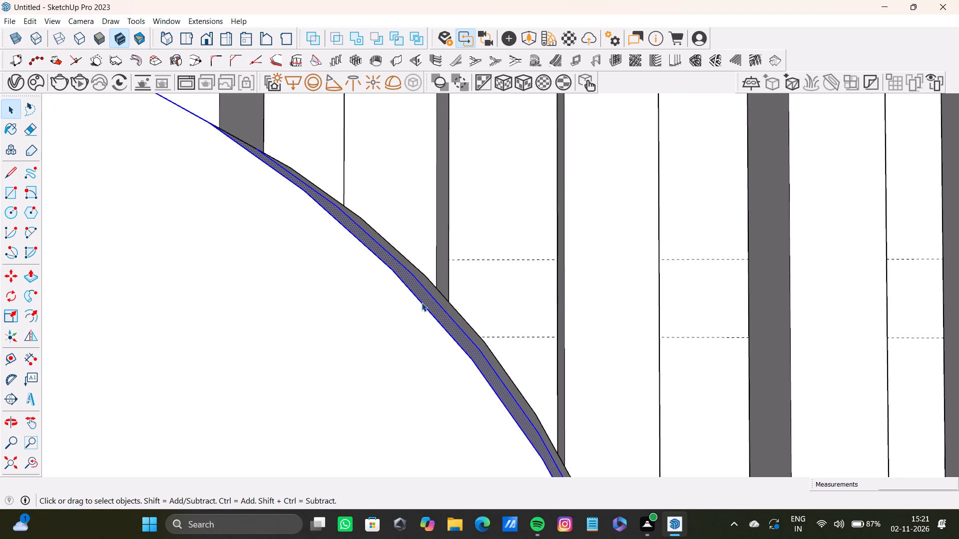
right_click(422, 302)
left_click(484, 149)
Select the smaller rounded panel's front outline edges along the side facing the wall cabinets, the top and the curved corner.
scroll(290, 253, "down", 5)
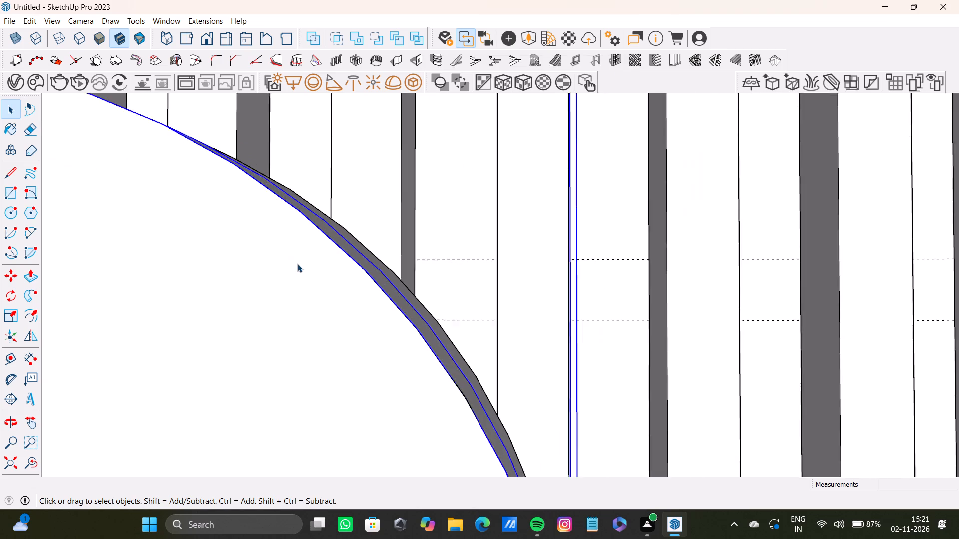
scroll(297, 264, "down", 20)
scroll(297, 264, "down", 12)
middle_click_drag(305, 258, 325, 194)
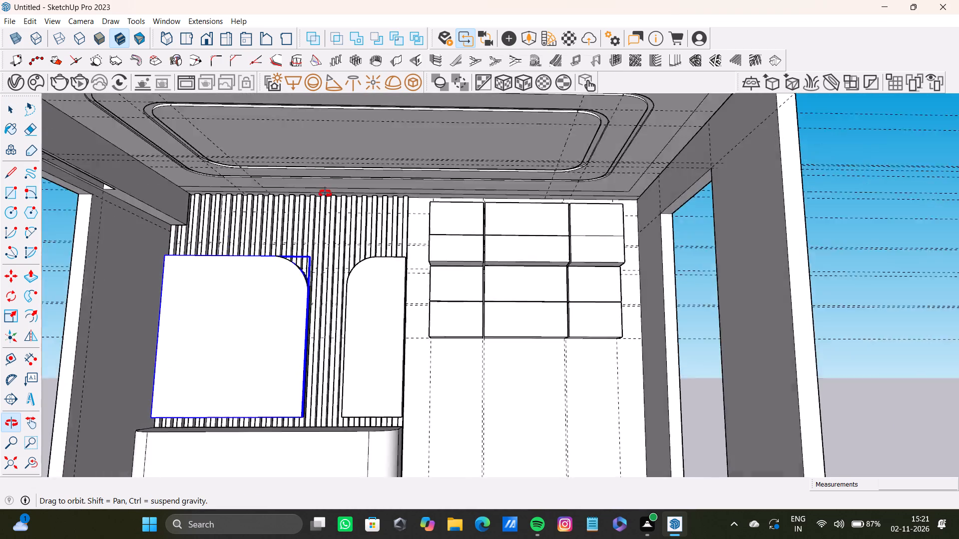
middle_click_drag(325, 194, 276, 238)
scroll(400, 277, "up", 6)
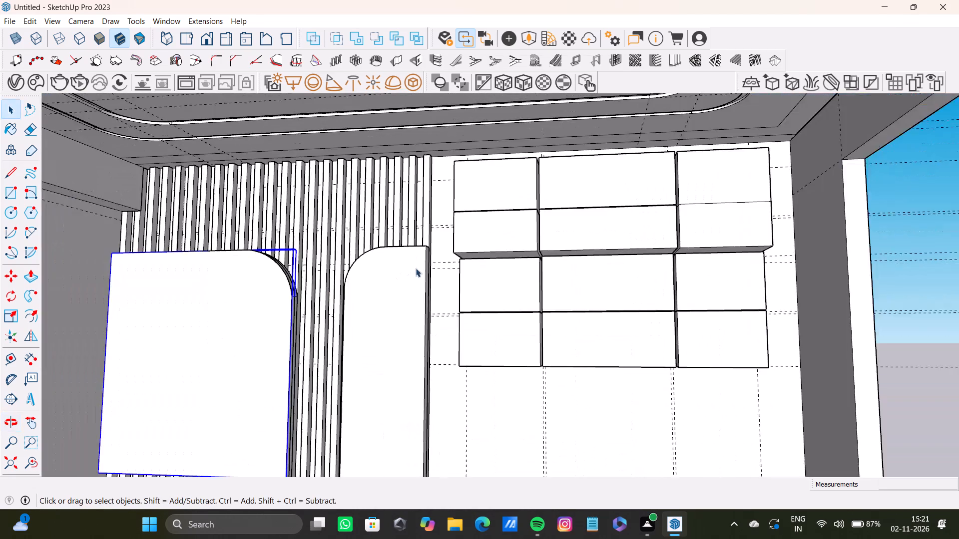
scroll(416, 268, "up", 14)
left_click(439, 265)
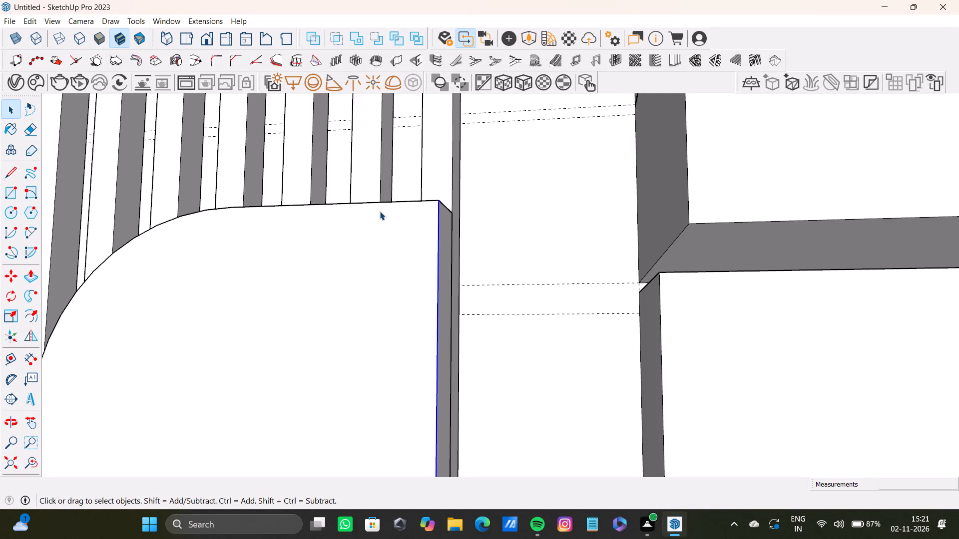
scroll(405, 199, "down", 3, "shift")
middle_click_drag(404, 201, 475, 330, "shift")
scroll(463, 240, "up", 1, "shift")
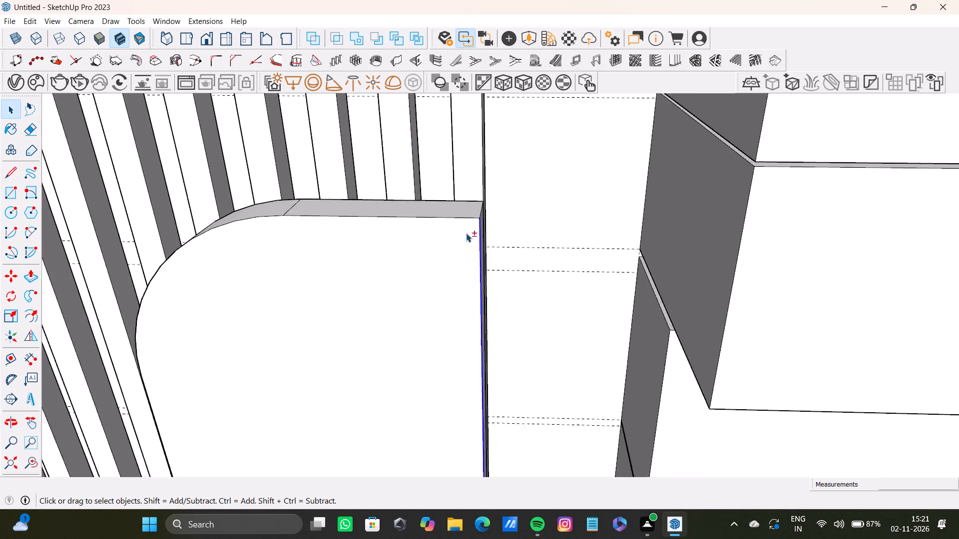
scroll(466, 233, "up", 5, "shift")
left_click(477, 210, "shift")
scroll(317, 210, "down", 7, "shift")
middle_click_drag(271, 226, 572, 270, "shift")
scroll(409, 253, "up", 4, "shift")
left_click(478, 272, "shift")
Add the front edges along the side facing the large panel and along the bottom to the smaller panel's outline selection.
scroll(452, 318, "down", 2, "shift")
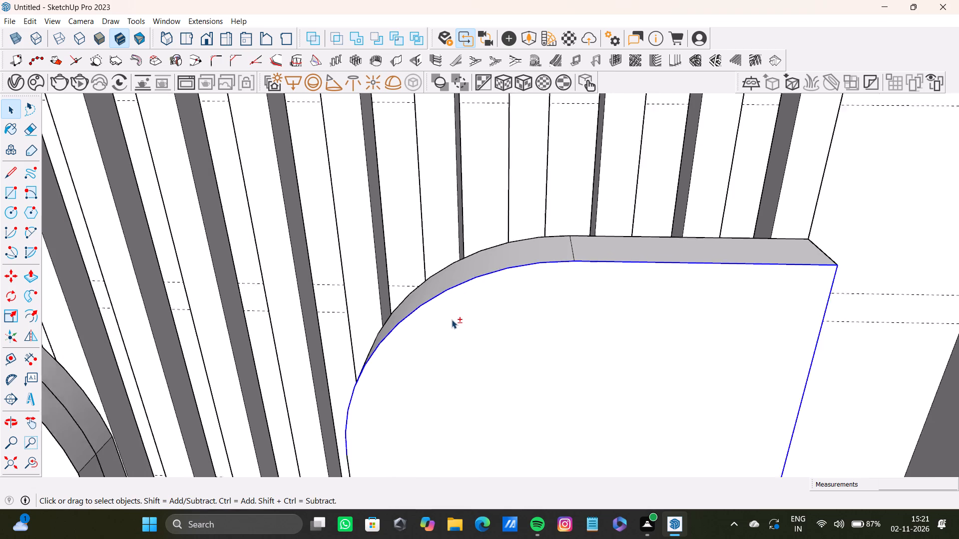
scroll(452, 319, "down", 6, "shift")
middle_click_drag(453, 300, 405, 169, "shift")
scroll(334, 378, "up", 4, "shift")
left_click(380, 352, "shift")
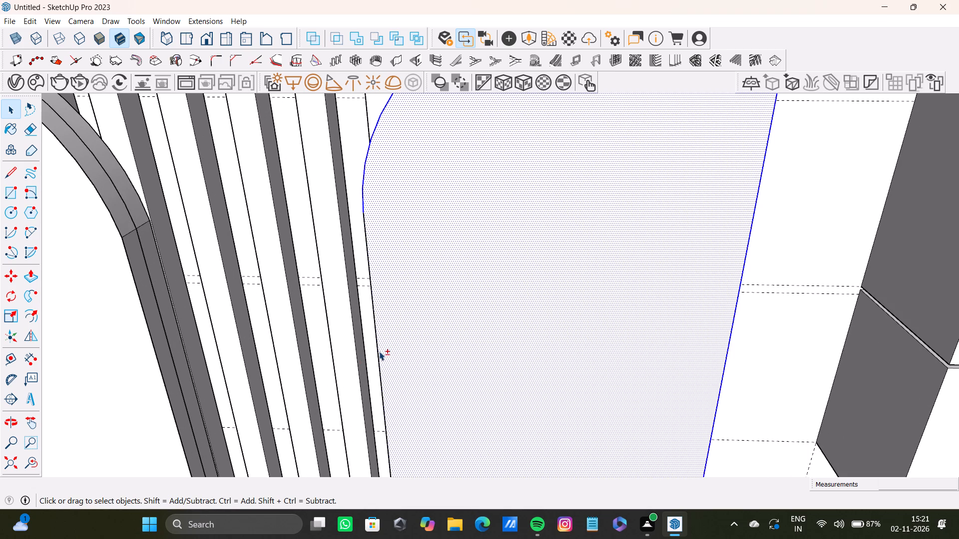
left_click(382, 355, "shift")
left_click(377, 357, "shift")
scroll(389, 361, "down", 8, "shift")
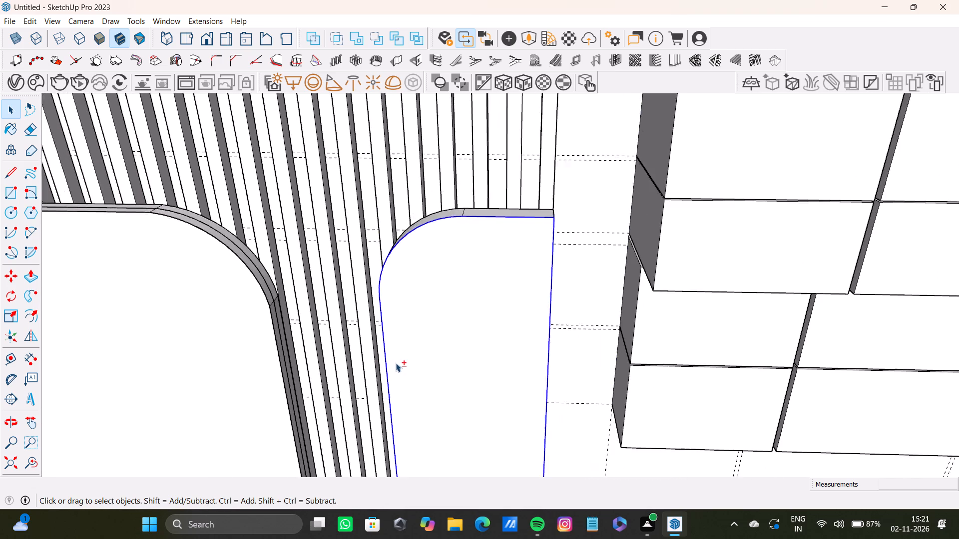
middle_click_drag(396, 363, 366, 152, "shift")
scroll(425, 324, "down", 4, "shift")
middle_click_drag(460, 421, 450, 388, "shift")
left_click(29, 462, "shift")
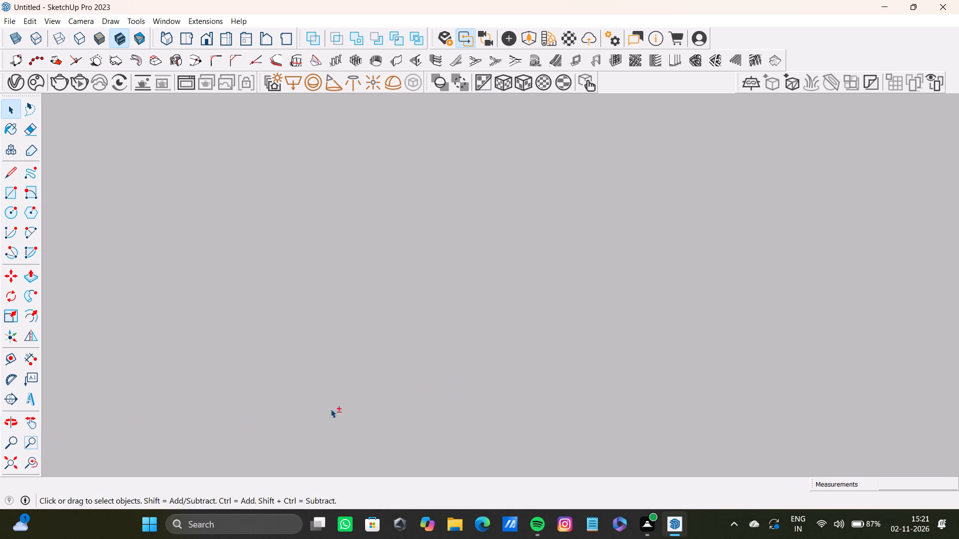
left_click(14, 460, "shift")
scroll(173, 329, "up", 10, "shift")
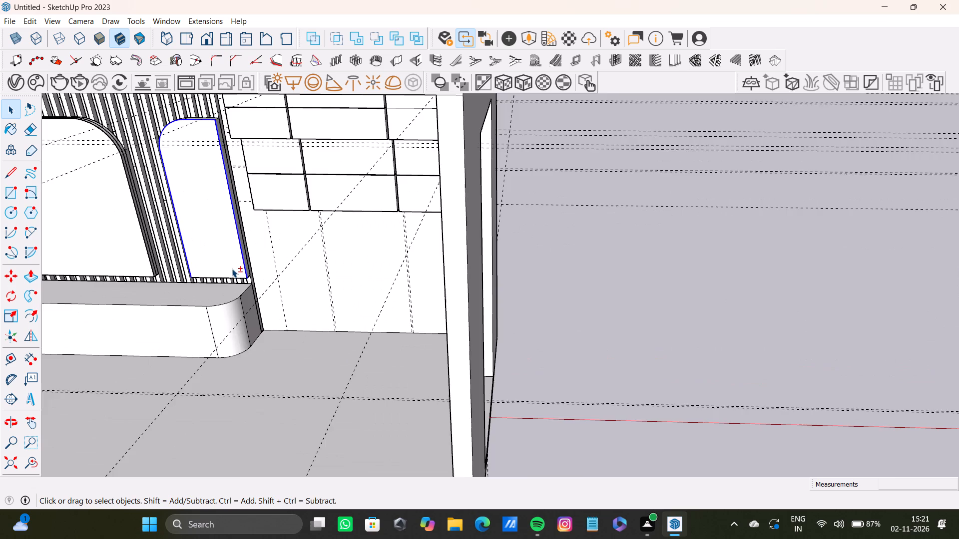
scroll(232, 269, "up", 16, "shift")
left_click(252, 289, "shift")
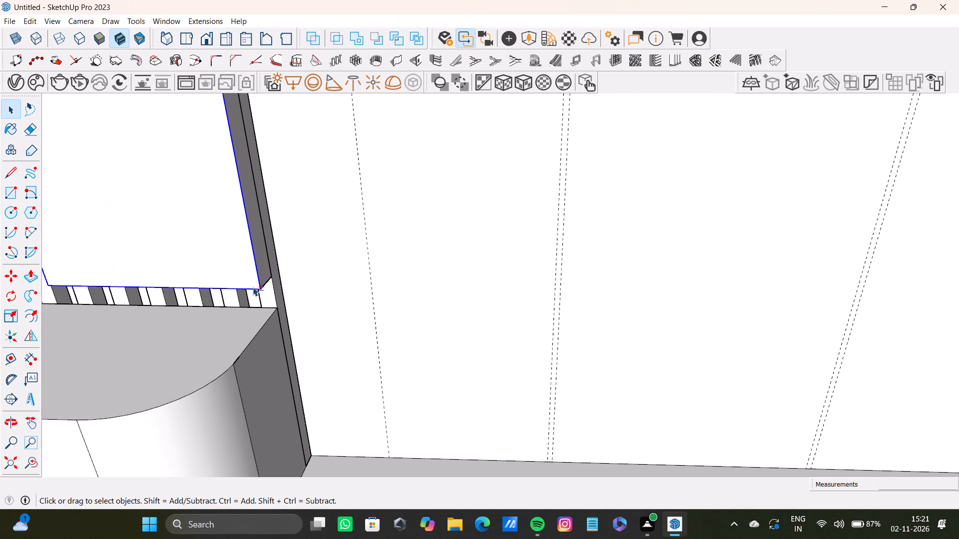
Copy the selected outline about 1 5/8" back from the lower front corner, into the smaller panel's thickness.
scroll(266, 275, "down", 4, "shift")
middle_click_drag(268, 274, 349, 299, "shift")
scroll(396, 307, "up", 12)
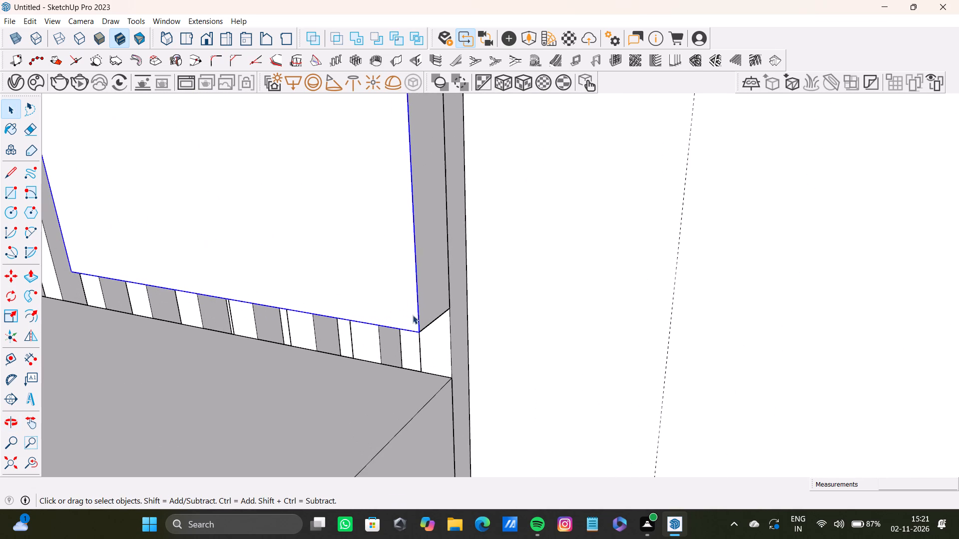
key("m")
scroll(429, 327, "up", 3)
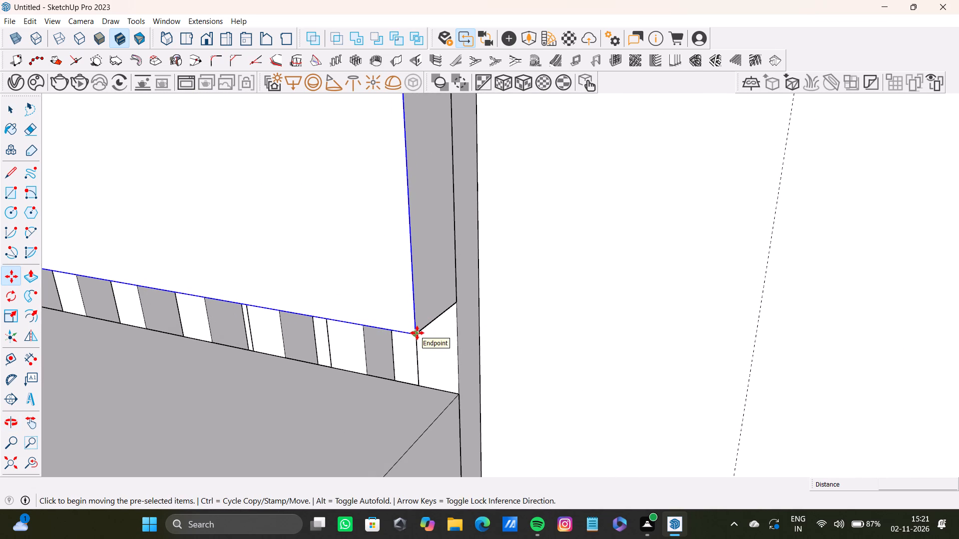
left_click(417, 333, "shift")
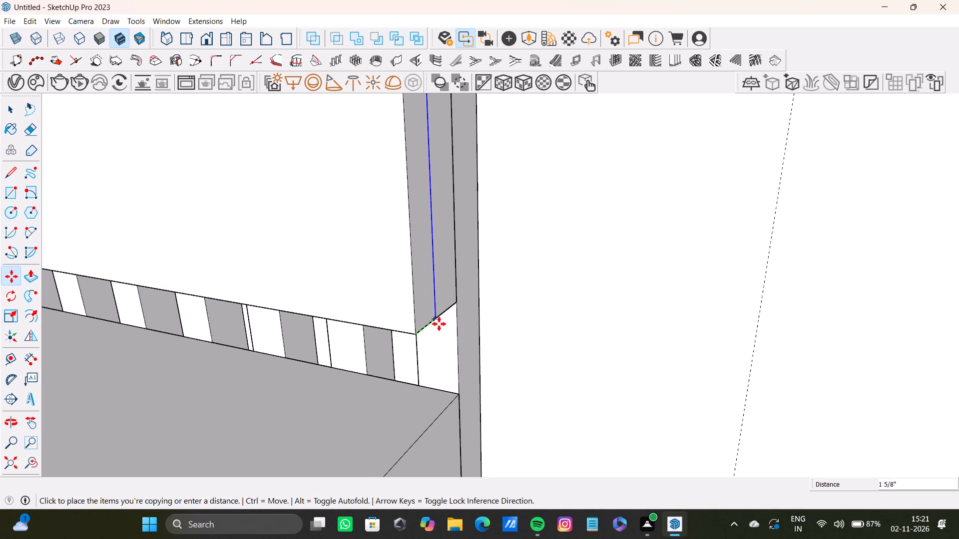
left_click(436, 322)
Select the front strip of the smaller panel's thickness on the side facing the wall cabinets, including its bordering edges.
scroll(373, 299, "down", 8)
middle_click_drag(372, 287, 433, 378, "shift")
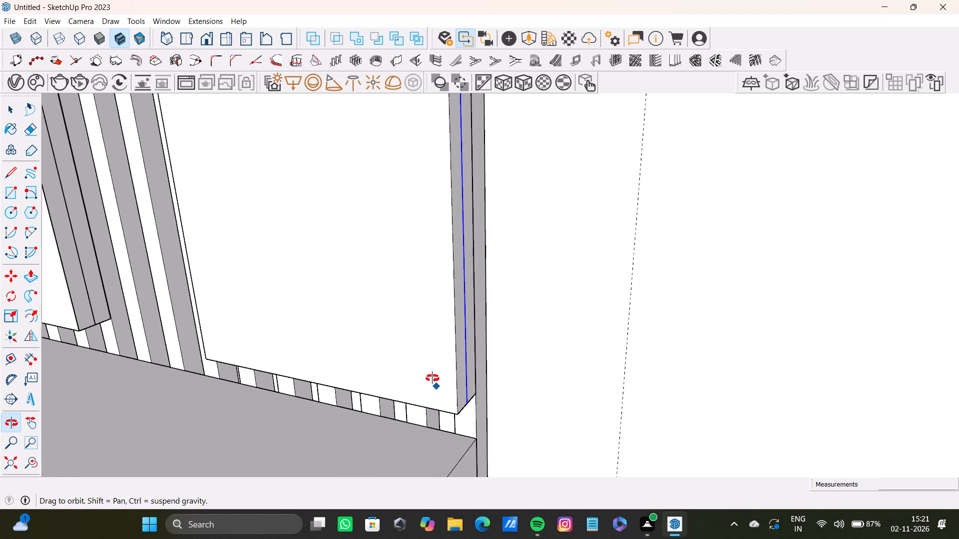
middle_click_drag(433, 378, 412, 370, "shift")
key("space")
scroll(453, 374, "up", 8)
left_click(449, 372, "shift")
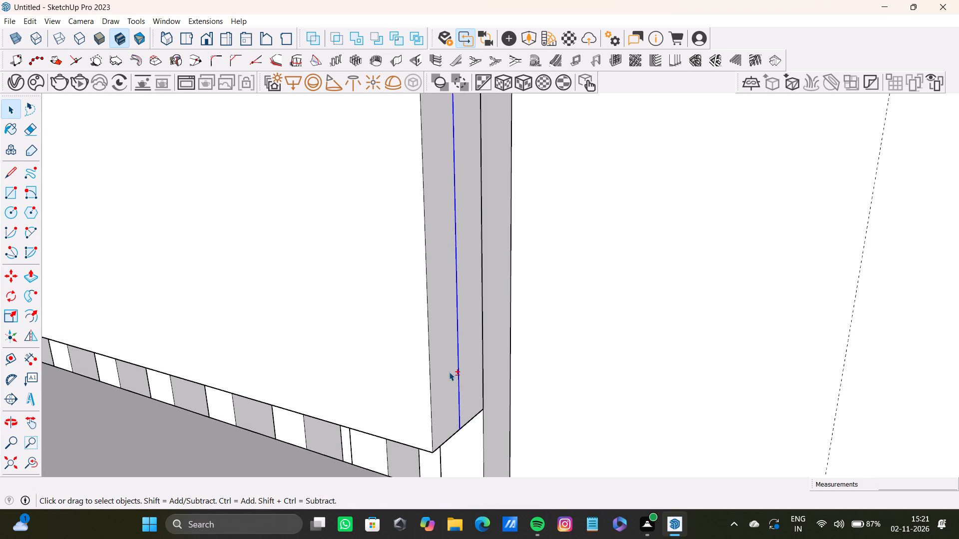
left_click(431, 398, "shift")
left_click(445, 444, "shift")
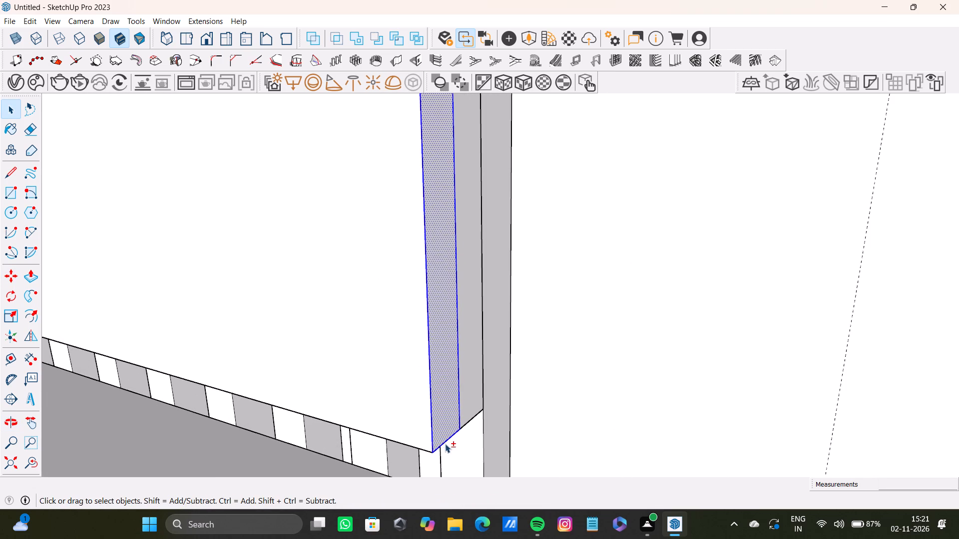
Add the front strip along the smaller panel's underside and its front edge to the selection.
left_click(424, 450, "shift")
scroll(425, 443, "down", 4, "shift")
middle_click_drag(426, 436, 446, 440, "shift")
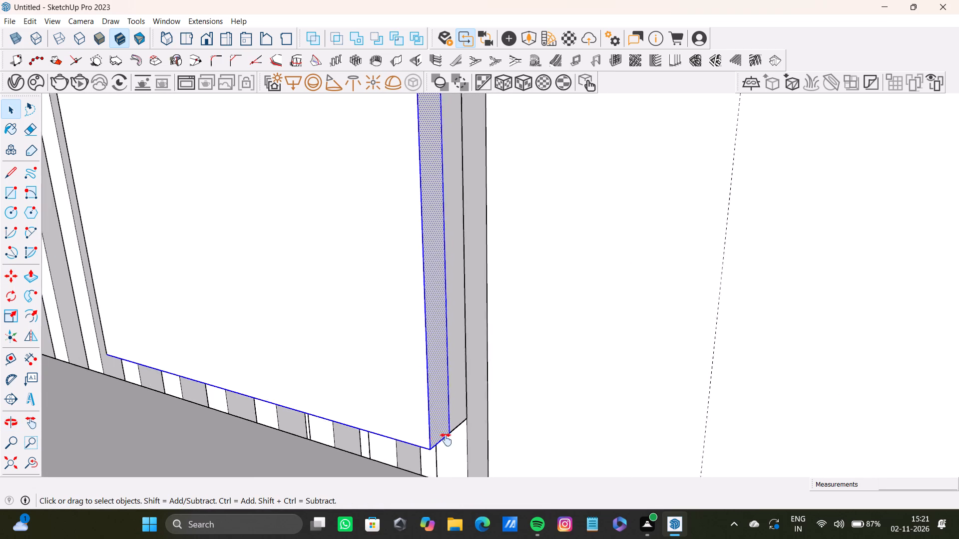
middle_click_drag(446, 440, 556, 369, "shift")
scroll(549, 334, "up", 7, "shift")
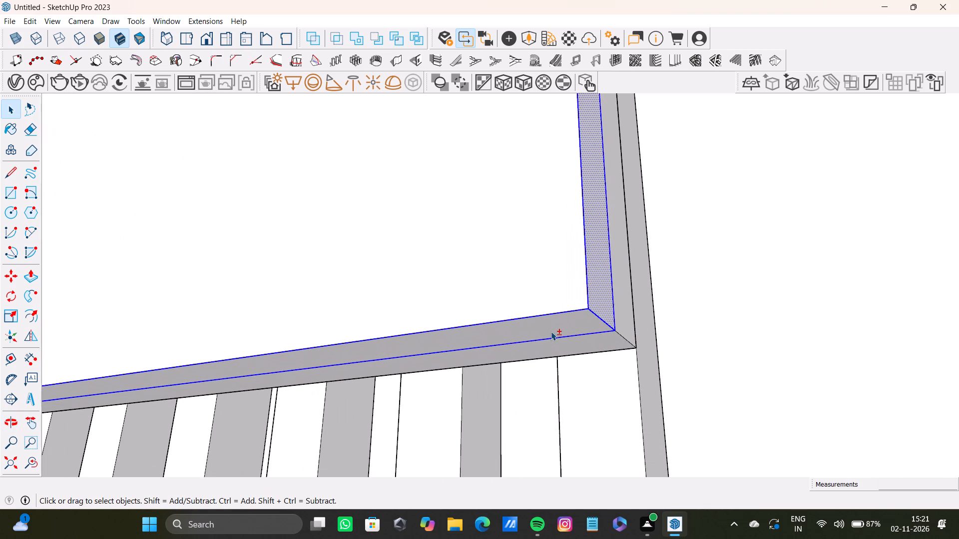
left_click(554, 329, "shift")
Extend the selection to the smaller panel's front strip and bordering edge on the side facing the large panel.
scroll(200, 308, "down", 7, "shift")
middle_click_drag(205, 305, 478, 423, "shift")
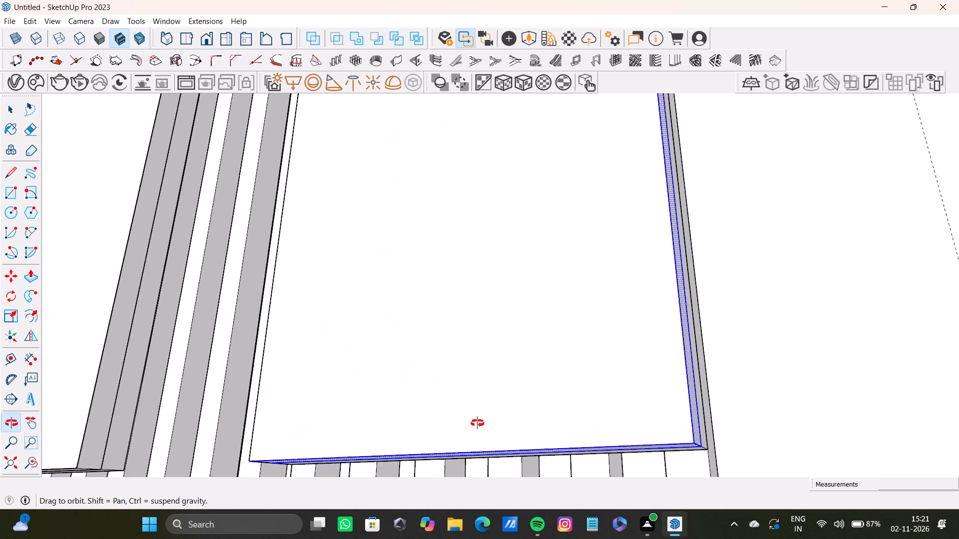
middle_click_drag(478, 423, 562, 442, "shift")
scroll(251, 345, "down", 8)
middle_click_drag(228, 357, 496, 437, "shift")
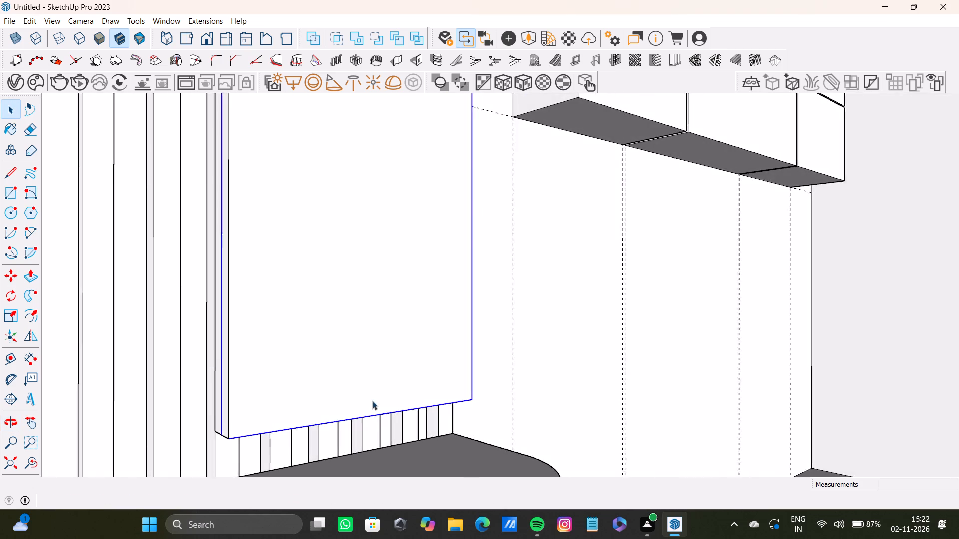
scroll(208, 357, "down", 5, "shift")
middle_click_drag(208, 357, 326, 376, "shift")
scroll(329, 378, "up", 13, "shift")
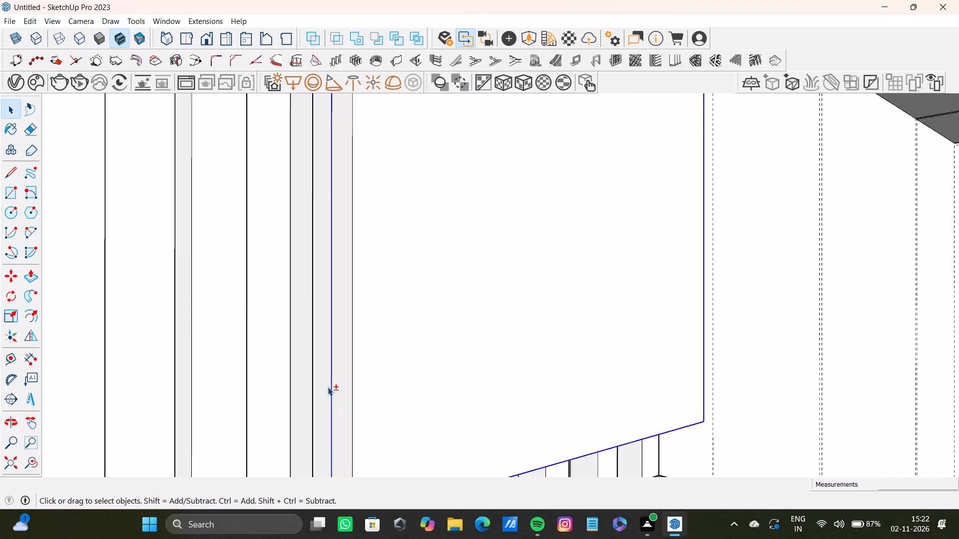
scroll(328, 387, "up", 1, "shift")
left_click(342, 398, "shift")
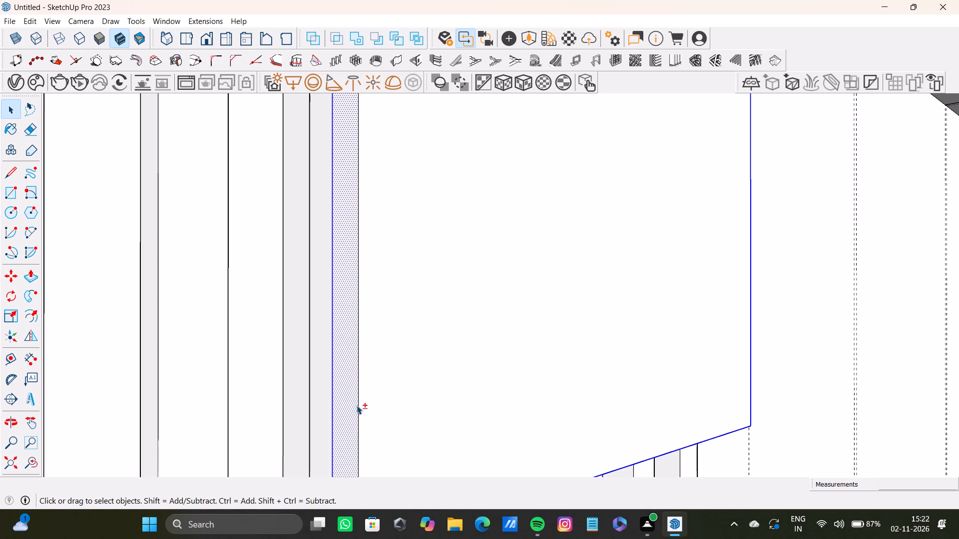
left_click(358, 407, "shift")
Add the front strips and front edges along the smaller panel's curved corner and top to the selection.
scroll(357, 401, "down", 14, "shift")
middle_click_drag(399, 176, 411, 432, "shift")
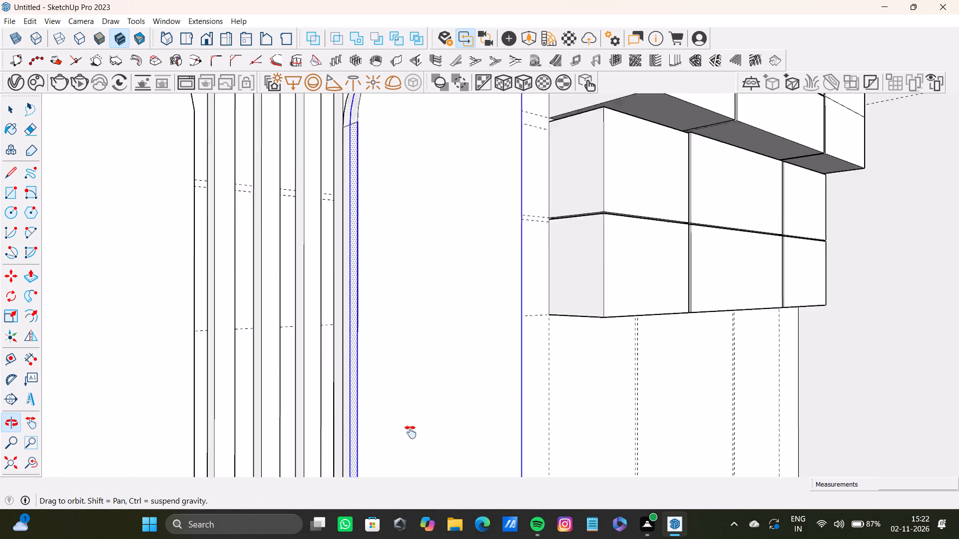
middle_click_drag(411, 432, 416, 468, "shift")
scroll(393, 187, "up", 16, "shift")
left_click(374, 207, "shift")
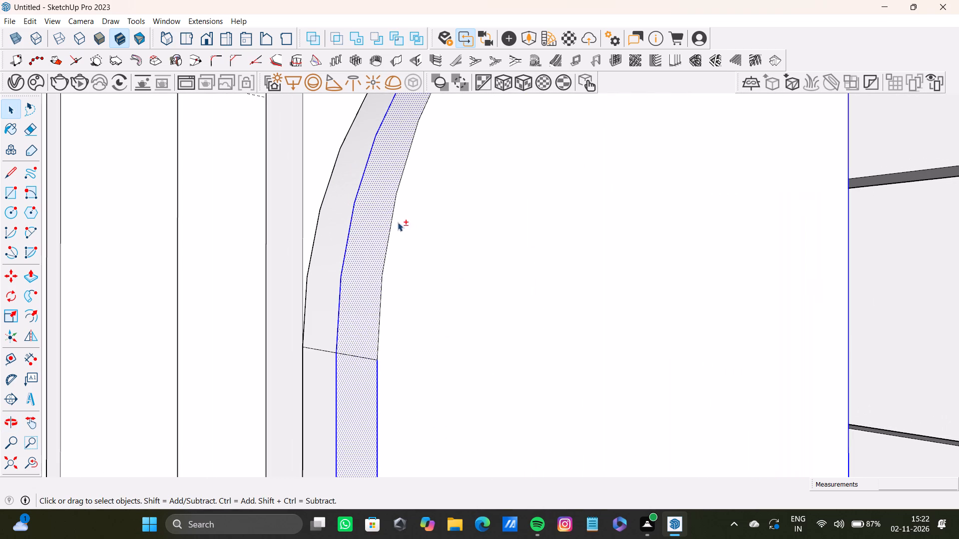
left_click(391, 223, "shift")
scroll(395, 222, "down", 8, "shift")
middle_click_drag(554, 186, 440, 439, "shift")
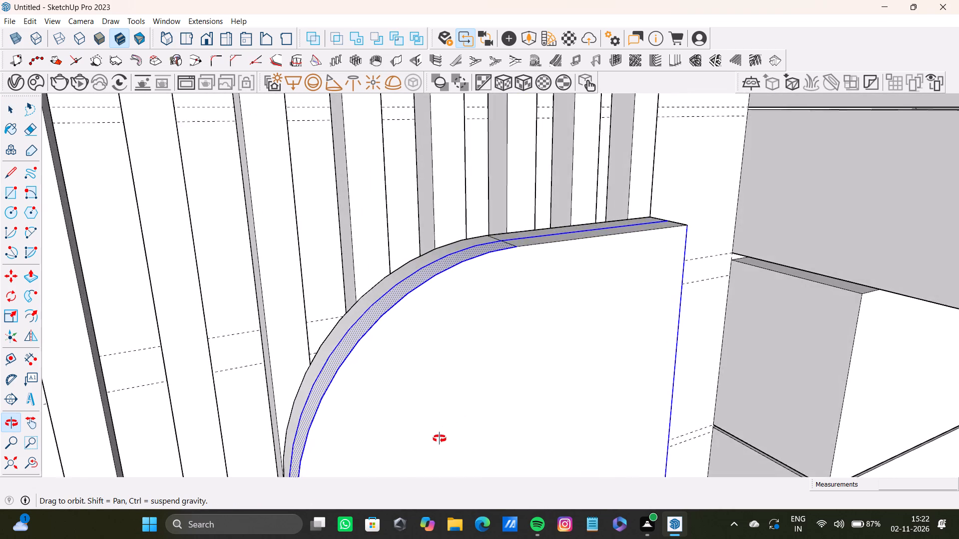
middle_click_drag(440, 439, 402, 455, "shift")
scroll(538, 305, "up", 7, "shift")
left_click(604, 214, "shift")
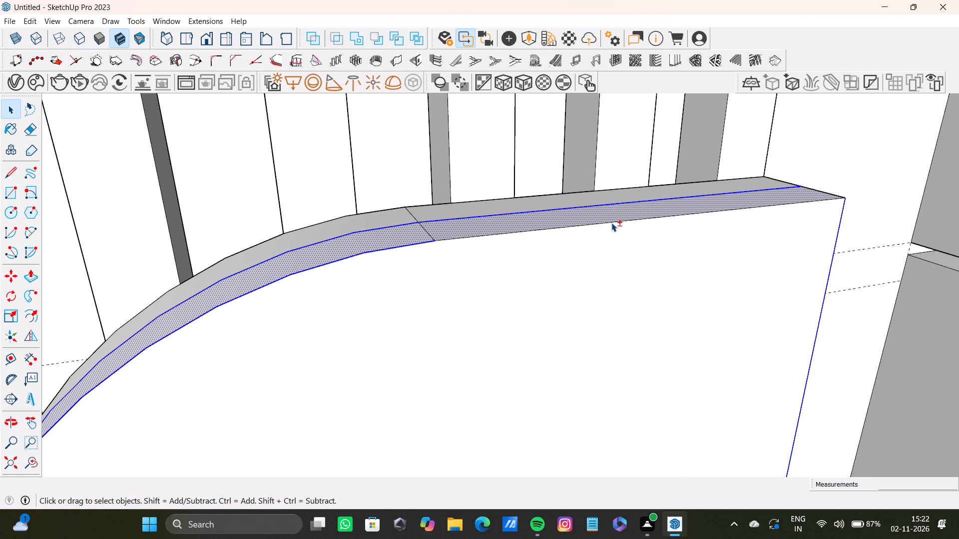
left_click(613, 222, "shift")
Group the selected front layer of the smaller rounded panel.
scroll(618, 225, "down", 8, "shift")
middle_click_drag(662, 241, 333, 194)
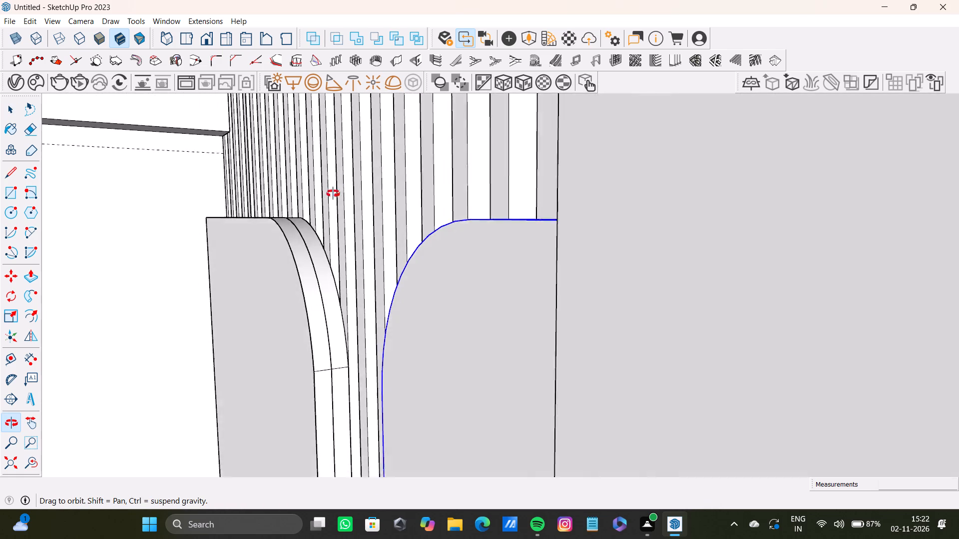
middle_click_drag(333, 194, 369, 209)
scroll(595, 324, "up", 3)
scroll(706, 249, "down", 4)
middle_click_drag(706, 260, 790, 310)
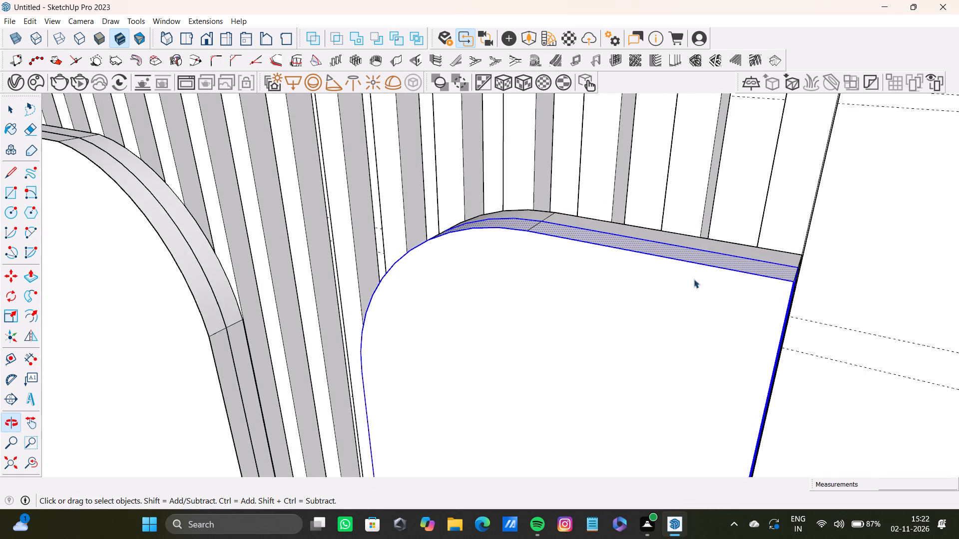
scroll(686, 259, "up", 4)
right_click(623, 239)
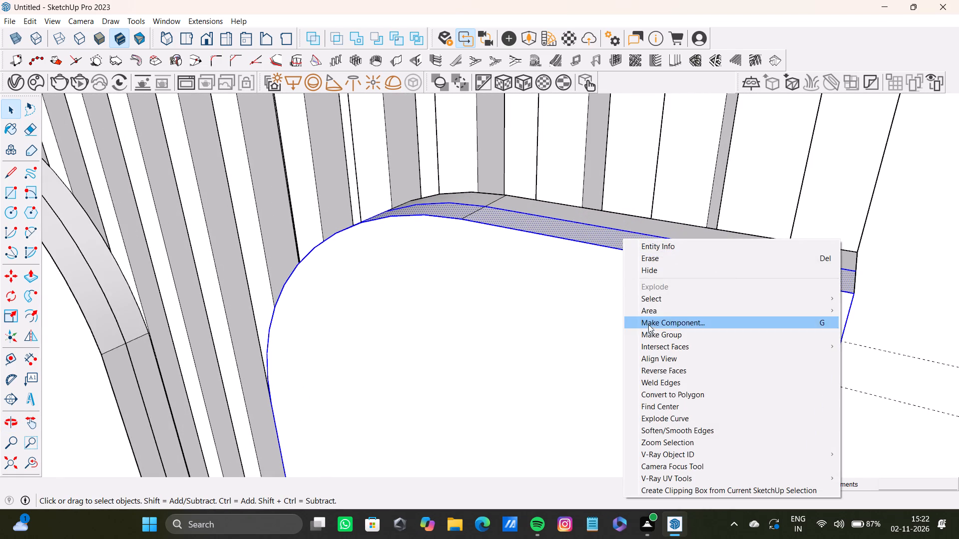
left_click(654, 334)
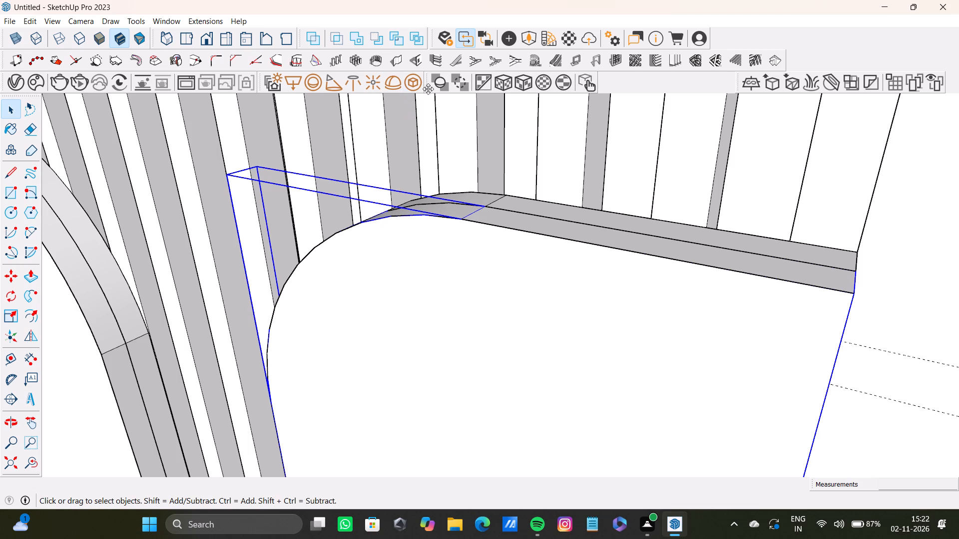
Convert the smaller panel's front-layer group to a V-Ray mesh light.
left_click(411, 85)
scroll(384, 255, "down", 12)
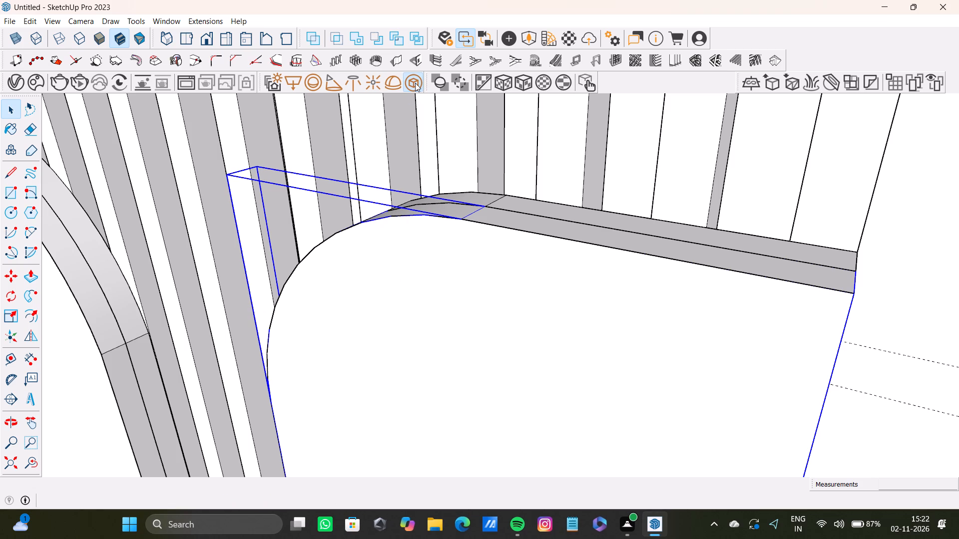
left_click(413, 83)
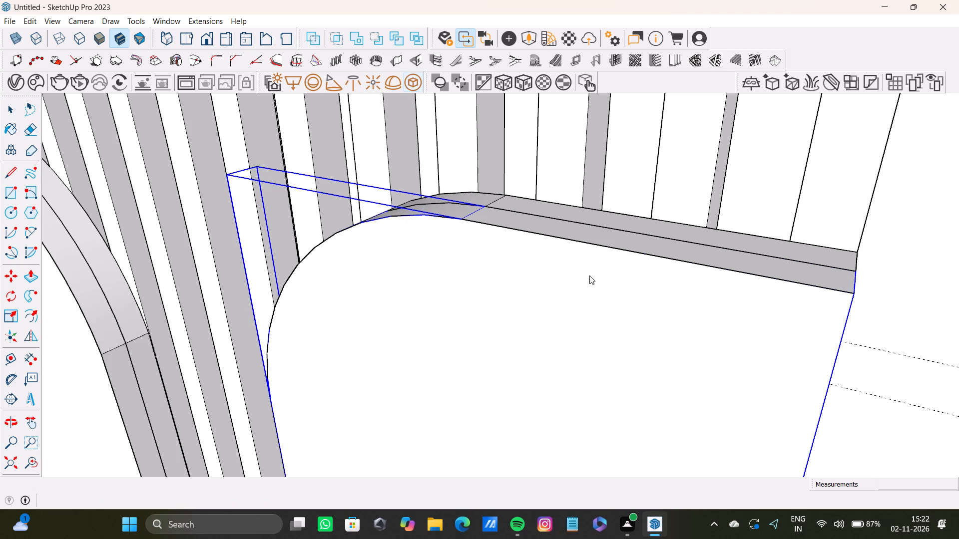
scroll(652, 313, "down", 20)
scroll(652, 313, "down", 2)
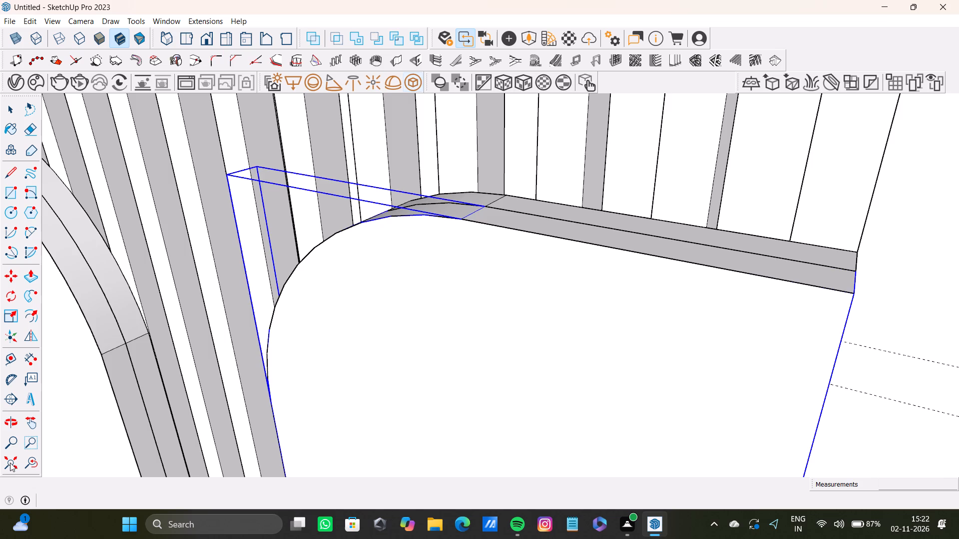
left_click(10, 463)
scroll(146, 444, "down", 12)
middle_click_drag(223, 403, 432, 246)
scroll(187, 256, "up", 9)
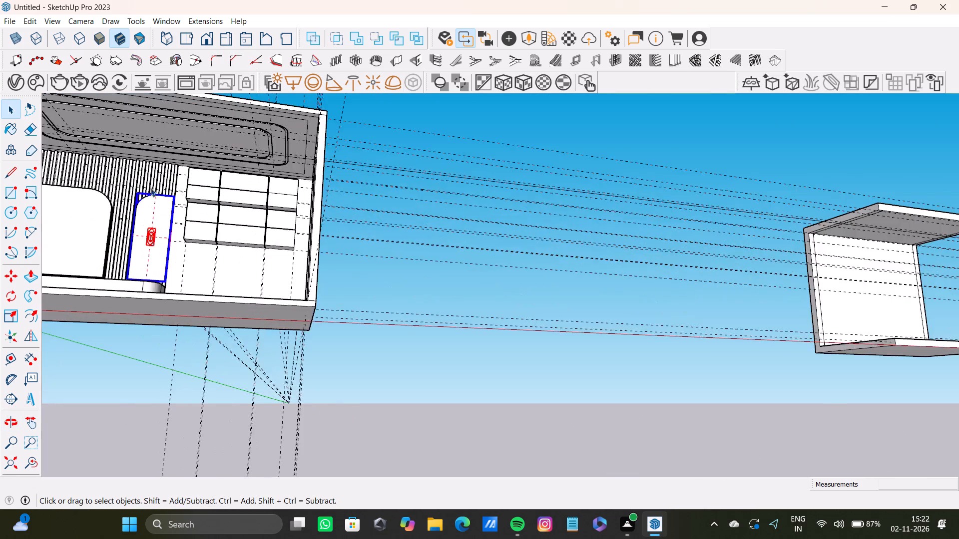
Select the large rounded panel's front-layer group and convert it to a V-Ray mesh light.
scroll(150, 188, "up", 5)
scroll(129, 193, "down", 9)
middle_click_drag(116, 204, 402, 321, "shift")
scroll(513, 249, "up", 15)
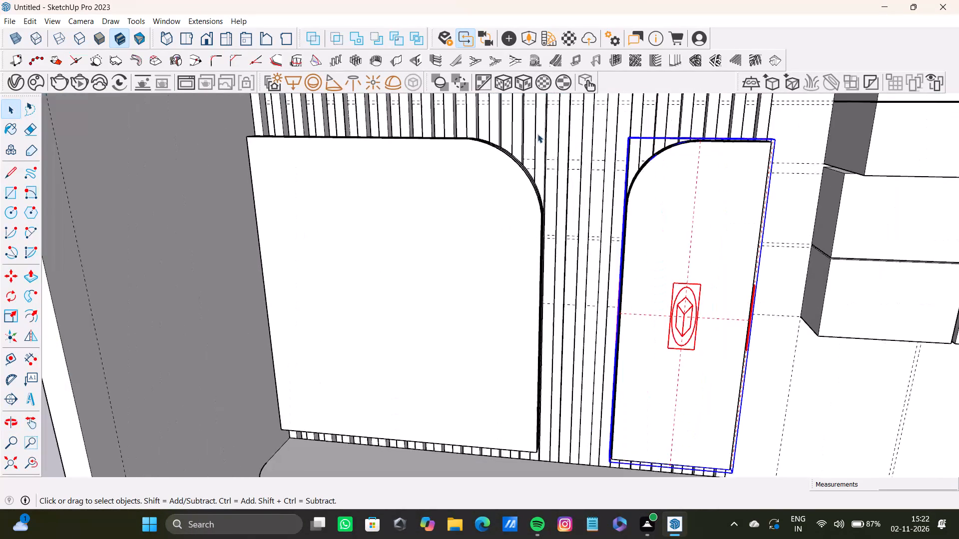
scroll(537, 134, "up", 4)
middle_click_drag(562, 132, 471, 183)
scroll(487, 202, "up", 8)
scroll(543, 220, "down", 8)
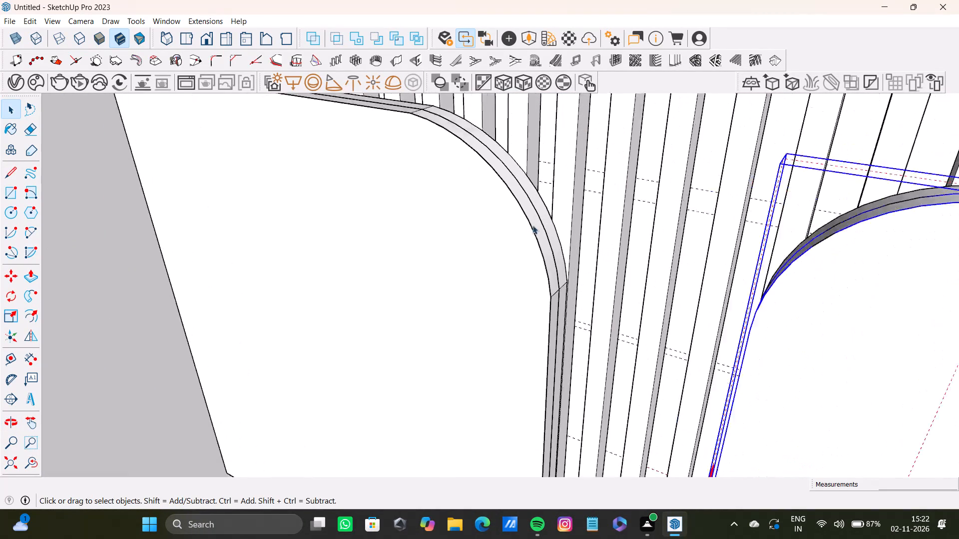
middle_click_drag(532, 225, 501, 239)
scroll(518, 234, "up", 11)
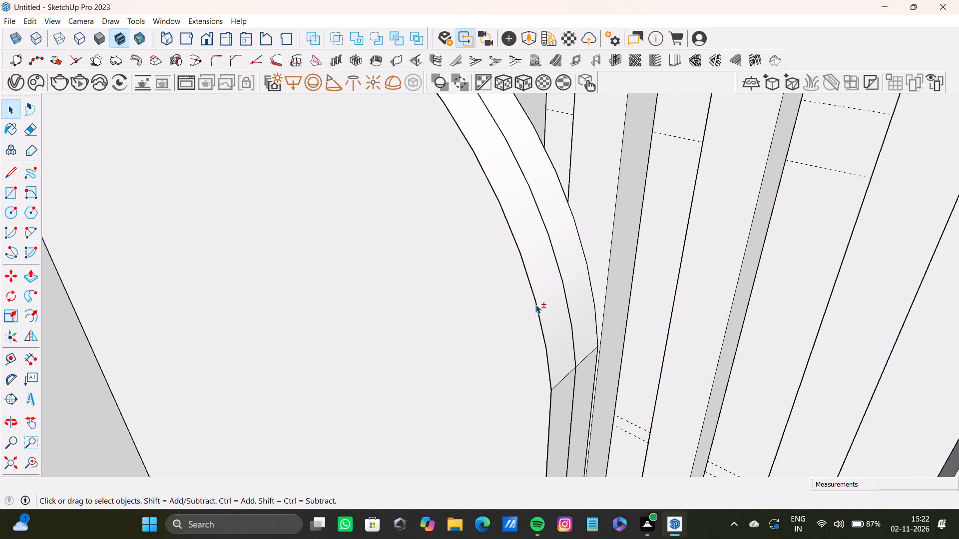
left_click(538, 310, "shift")
left_click(549, 305, "shift")
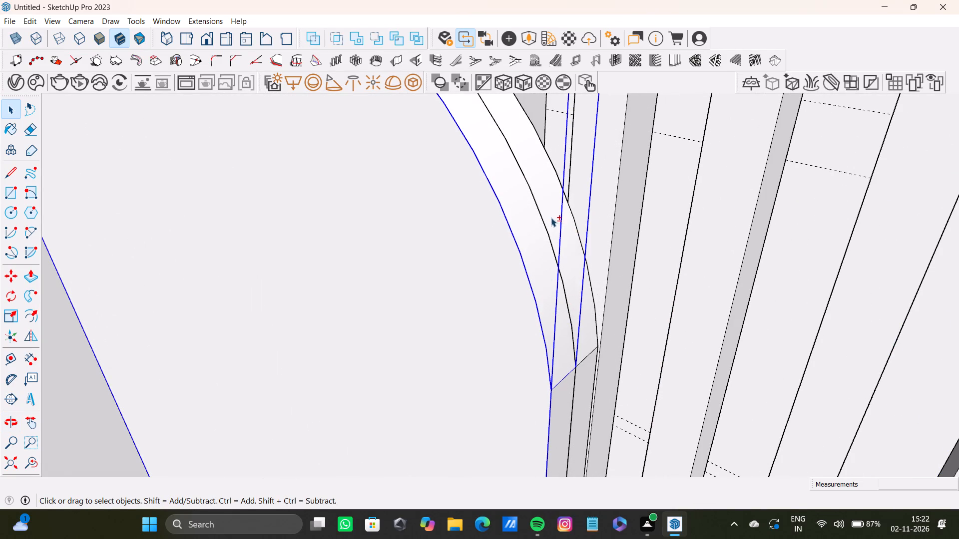
left_click(414, 81, "shift")
scroll(502, 280, "down", 2)
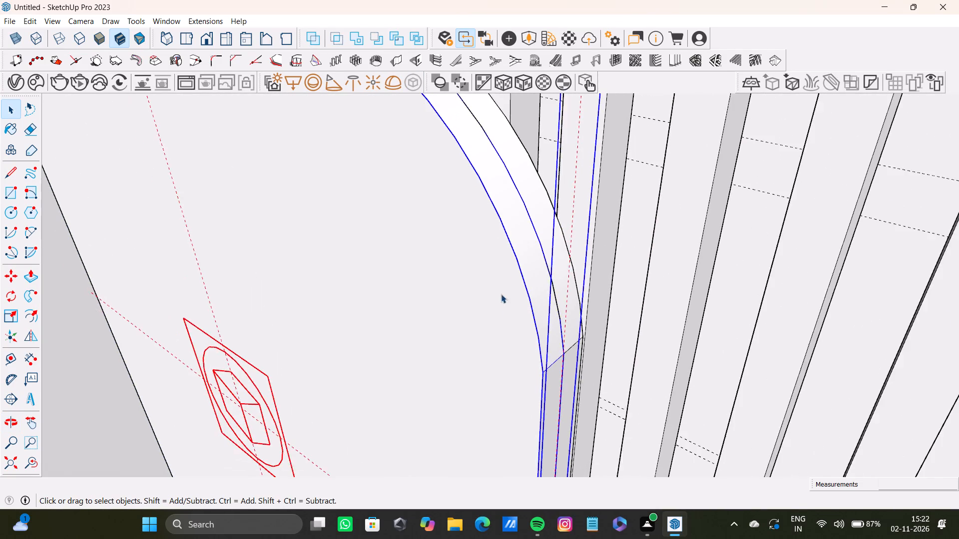
scroll(501, 294, "down", 18)
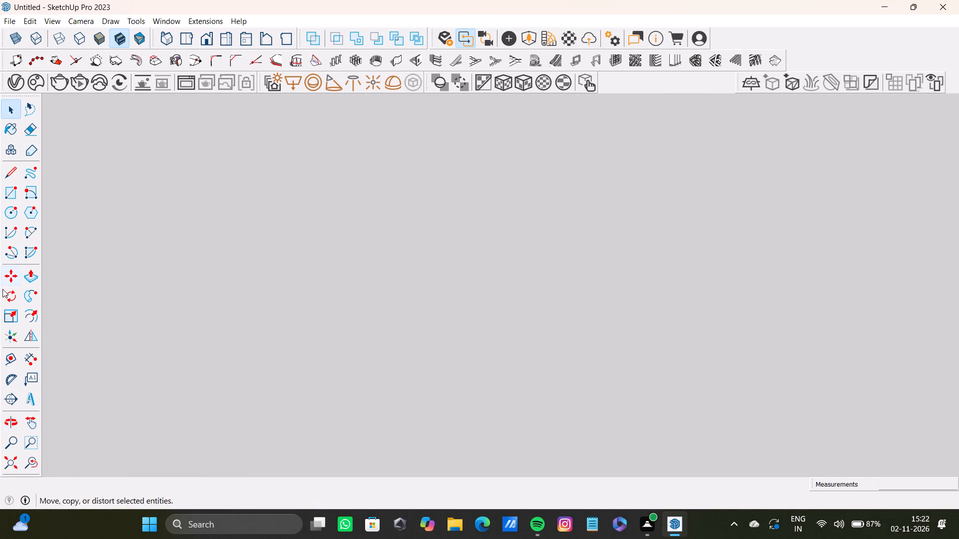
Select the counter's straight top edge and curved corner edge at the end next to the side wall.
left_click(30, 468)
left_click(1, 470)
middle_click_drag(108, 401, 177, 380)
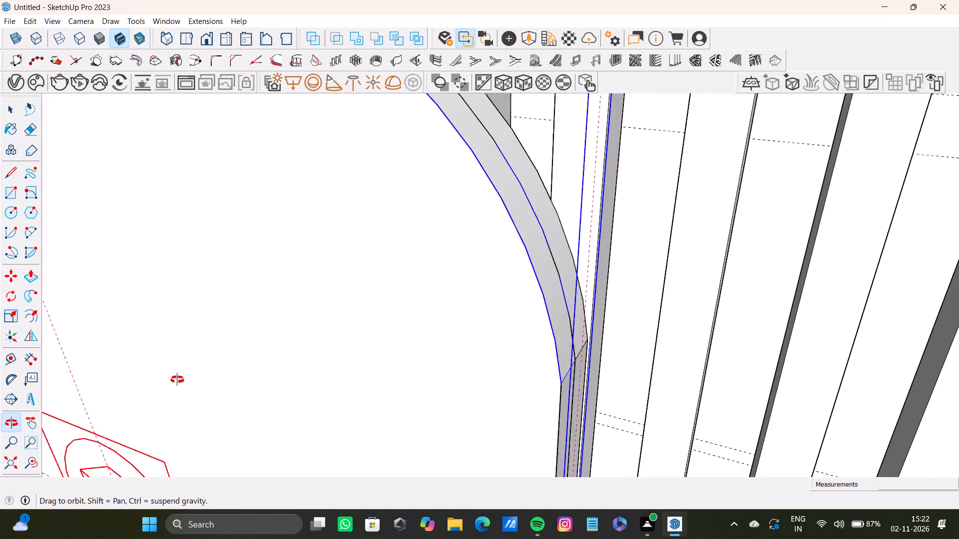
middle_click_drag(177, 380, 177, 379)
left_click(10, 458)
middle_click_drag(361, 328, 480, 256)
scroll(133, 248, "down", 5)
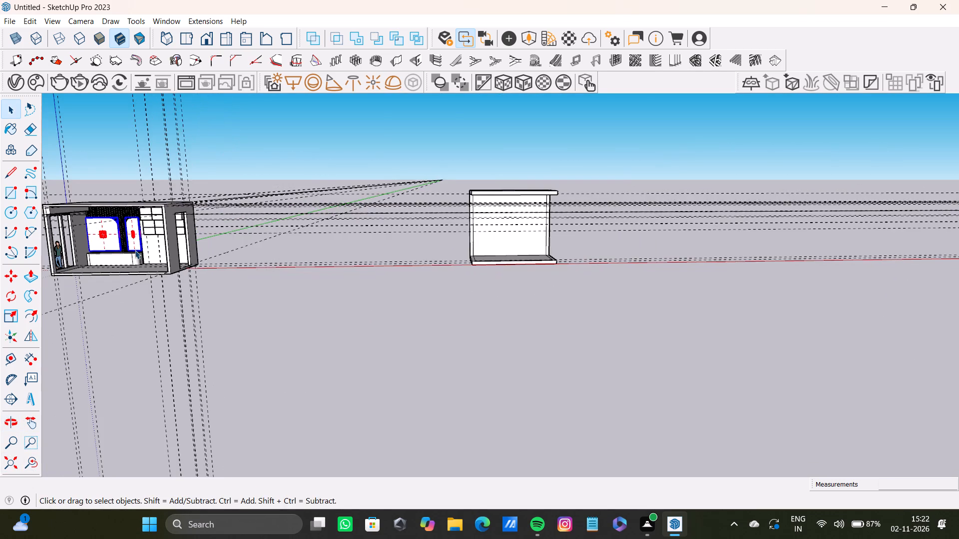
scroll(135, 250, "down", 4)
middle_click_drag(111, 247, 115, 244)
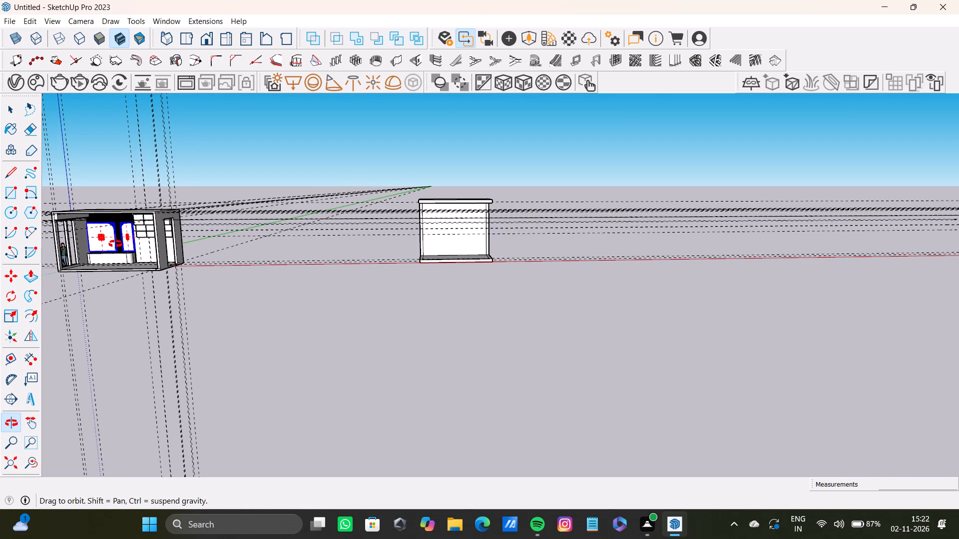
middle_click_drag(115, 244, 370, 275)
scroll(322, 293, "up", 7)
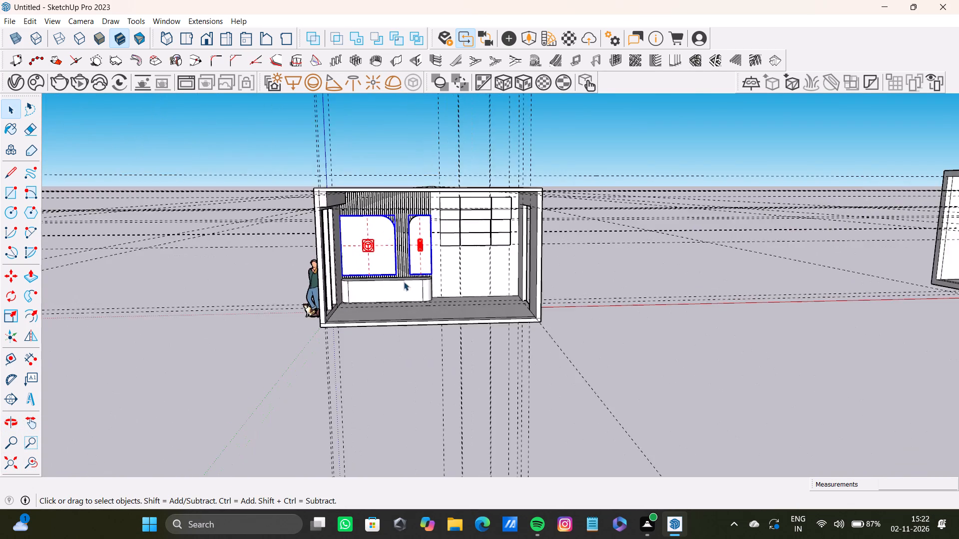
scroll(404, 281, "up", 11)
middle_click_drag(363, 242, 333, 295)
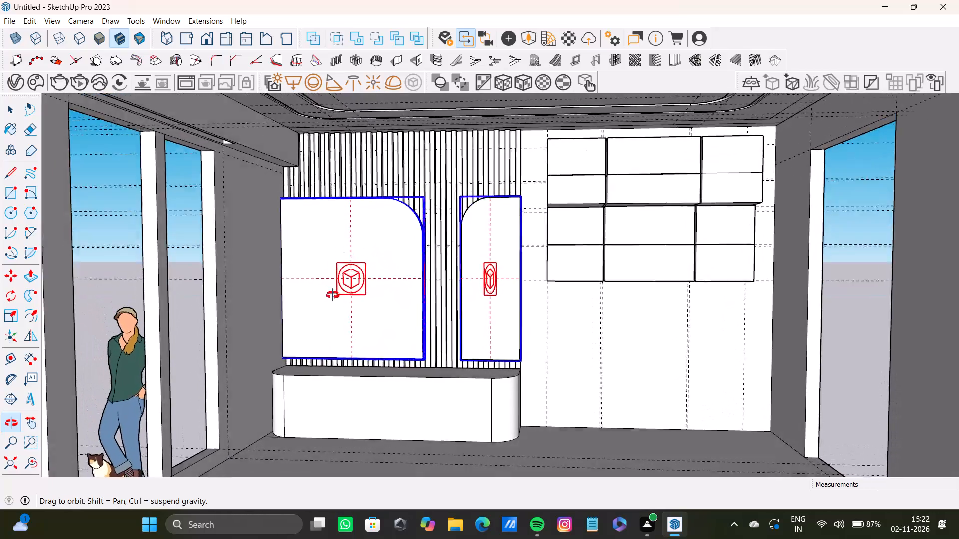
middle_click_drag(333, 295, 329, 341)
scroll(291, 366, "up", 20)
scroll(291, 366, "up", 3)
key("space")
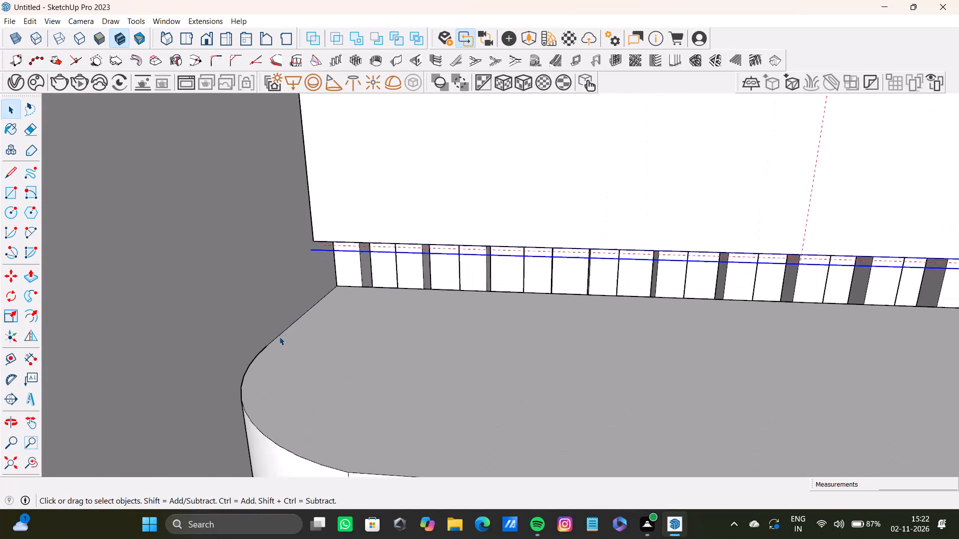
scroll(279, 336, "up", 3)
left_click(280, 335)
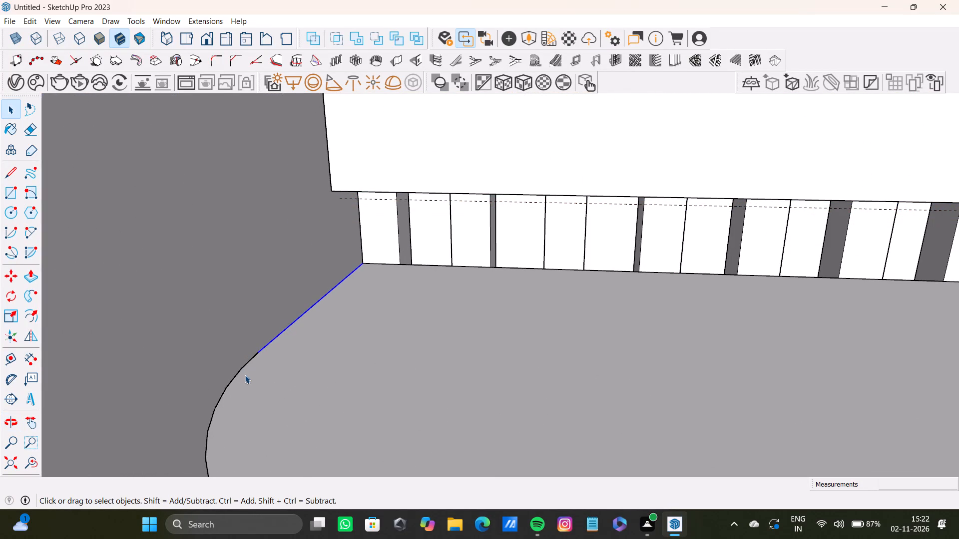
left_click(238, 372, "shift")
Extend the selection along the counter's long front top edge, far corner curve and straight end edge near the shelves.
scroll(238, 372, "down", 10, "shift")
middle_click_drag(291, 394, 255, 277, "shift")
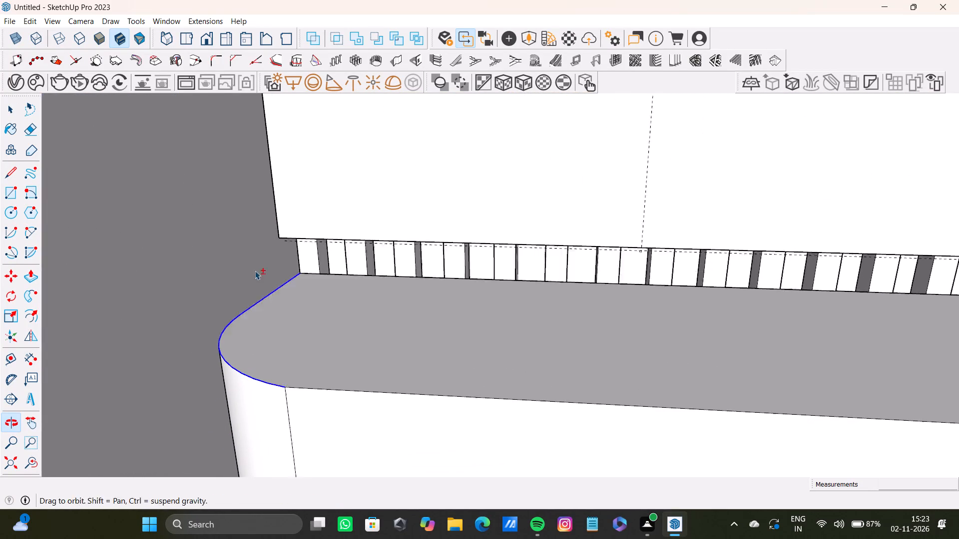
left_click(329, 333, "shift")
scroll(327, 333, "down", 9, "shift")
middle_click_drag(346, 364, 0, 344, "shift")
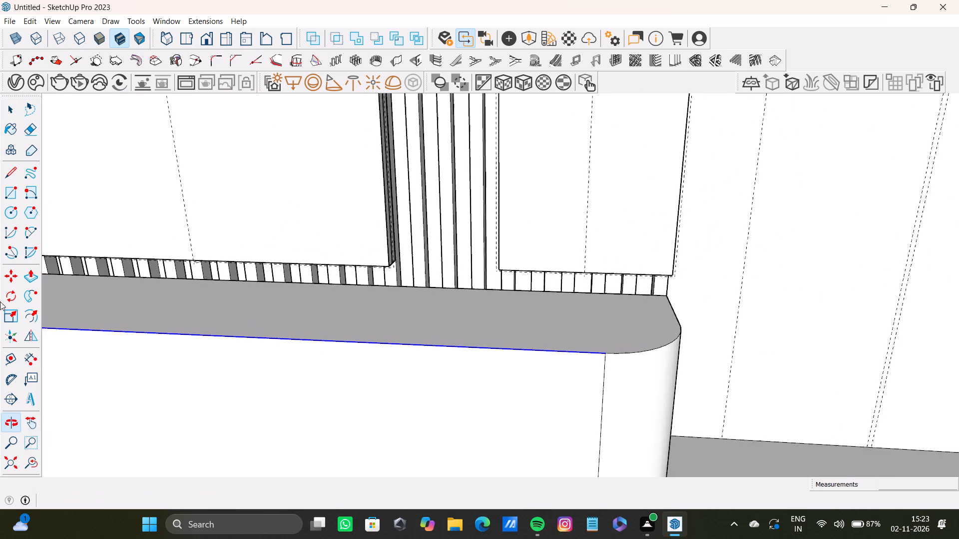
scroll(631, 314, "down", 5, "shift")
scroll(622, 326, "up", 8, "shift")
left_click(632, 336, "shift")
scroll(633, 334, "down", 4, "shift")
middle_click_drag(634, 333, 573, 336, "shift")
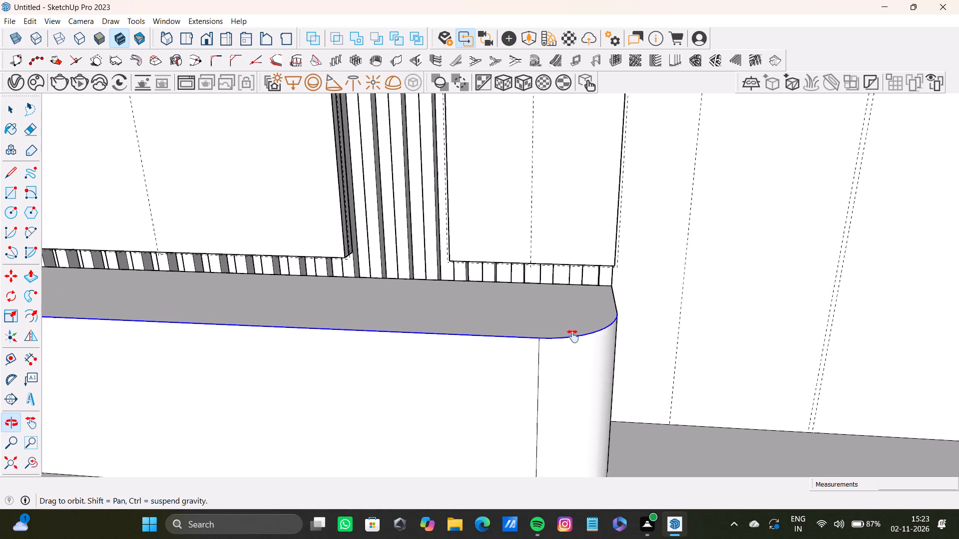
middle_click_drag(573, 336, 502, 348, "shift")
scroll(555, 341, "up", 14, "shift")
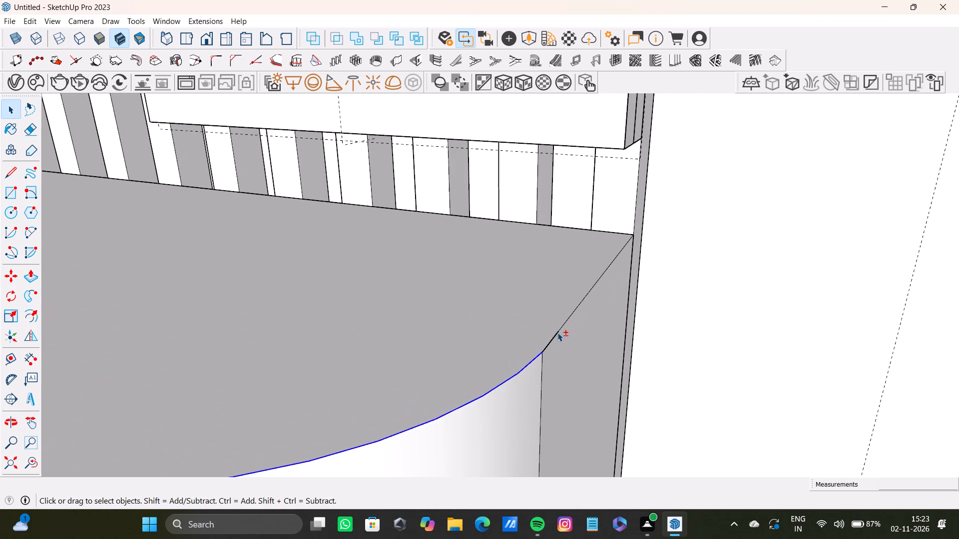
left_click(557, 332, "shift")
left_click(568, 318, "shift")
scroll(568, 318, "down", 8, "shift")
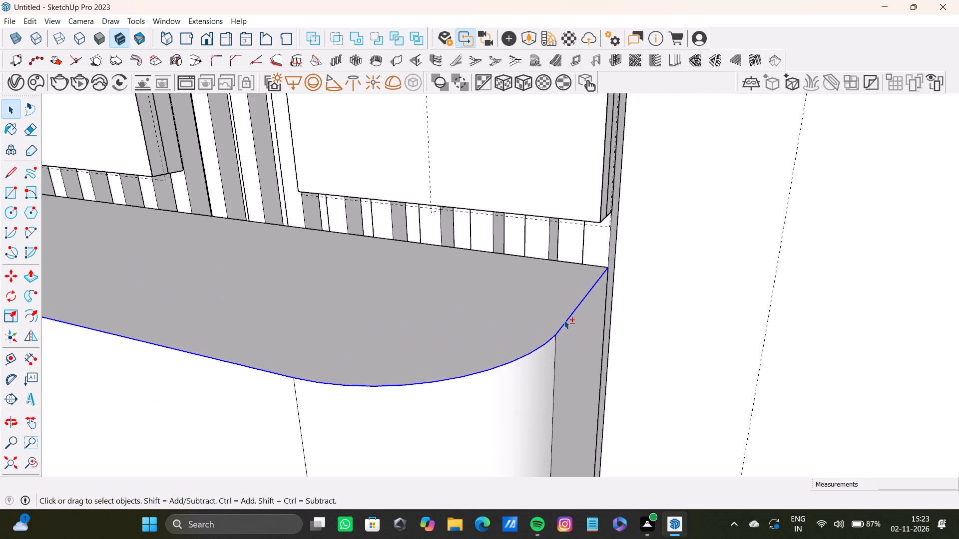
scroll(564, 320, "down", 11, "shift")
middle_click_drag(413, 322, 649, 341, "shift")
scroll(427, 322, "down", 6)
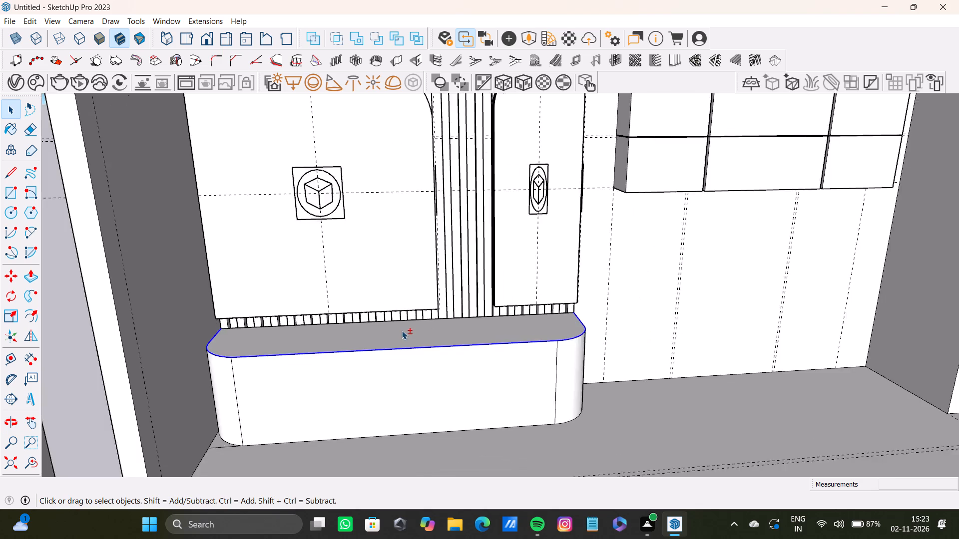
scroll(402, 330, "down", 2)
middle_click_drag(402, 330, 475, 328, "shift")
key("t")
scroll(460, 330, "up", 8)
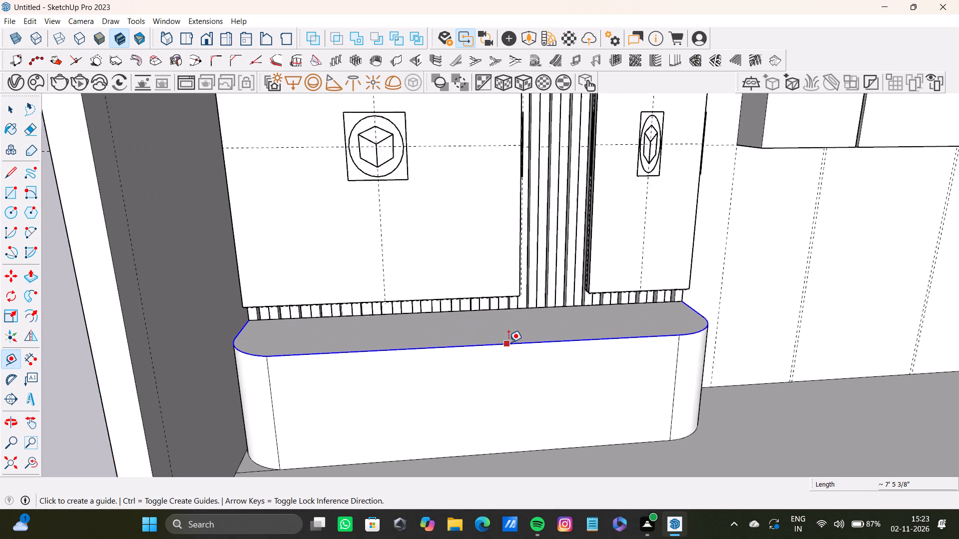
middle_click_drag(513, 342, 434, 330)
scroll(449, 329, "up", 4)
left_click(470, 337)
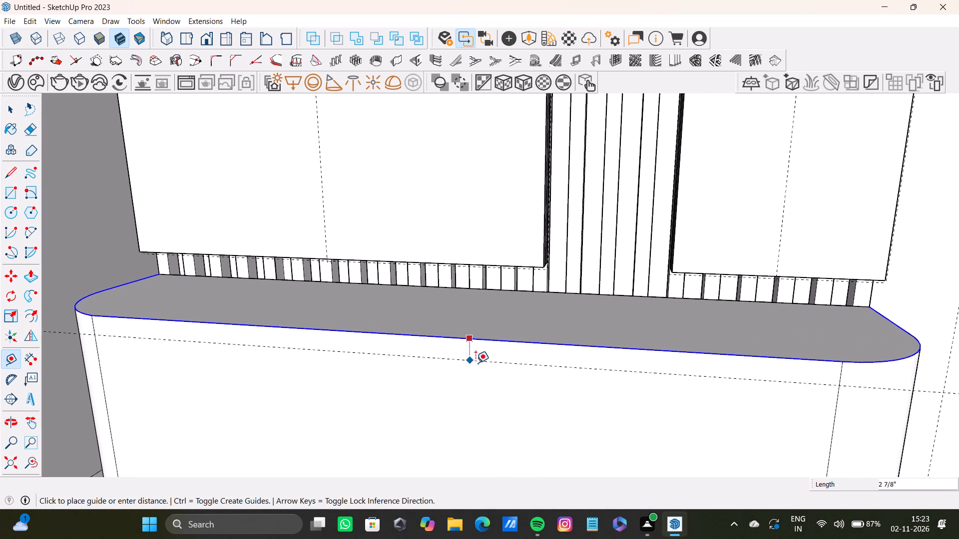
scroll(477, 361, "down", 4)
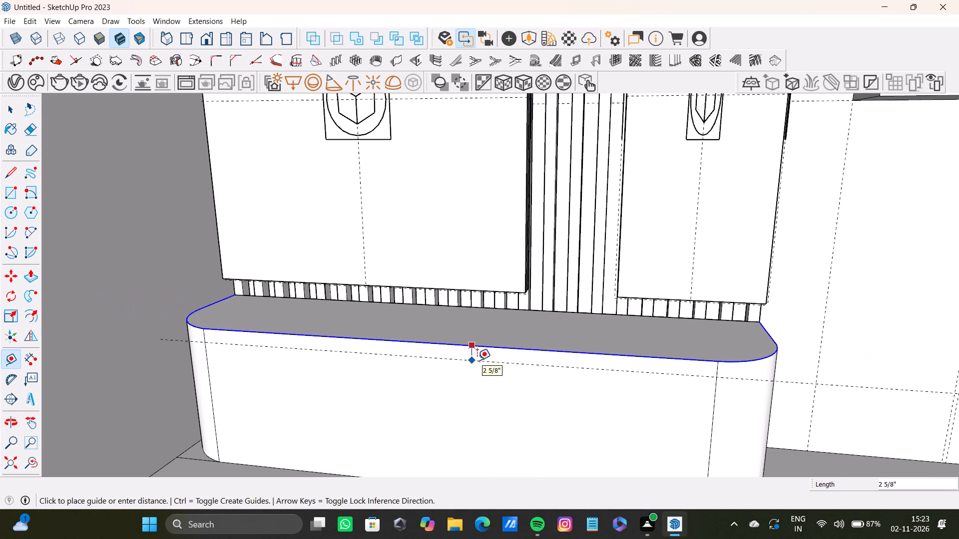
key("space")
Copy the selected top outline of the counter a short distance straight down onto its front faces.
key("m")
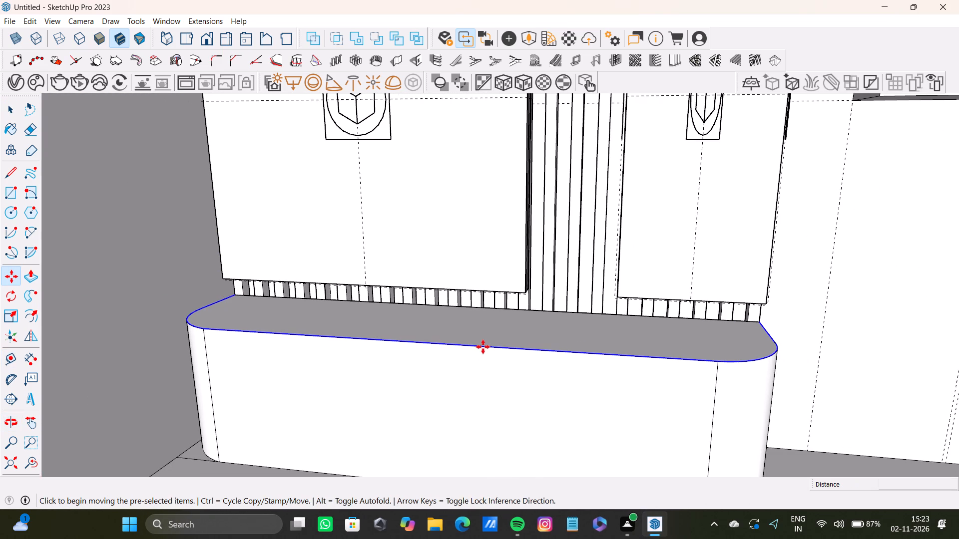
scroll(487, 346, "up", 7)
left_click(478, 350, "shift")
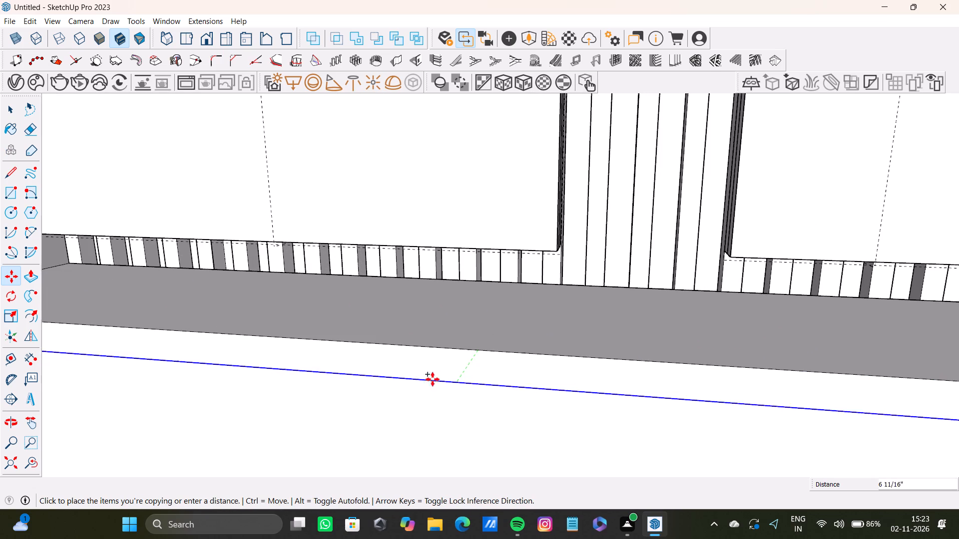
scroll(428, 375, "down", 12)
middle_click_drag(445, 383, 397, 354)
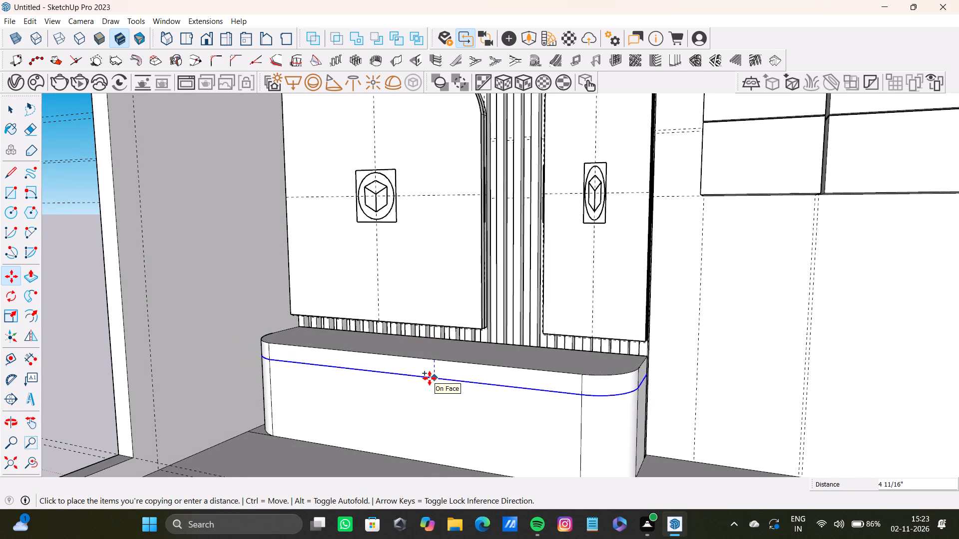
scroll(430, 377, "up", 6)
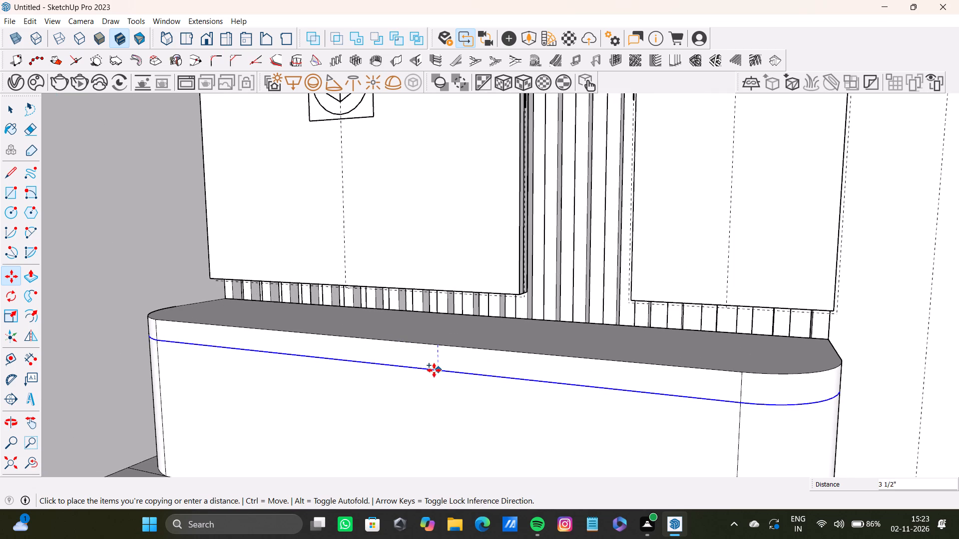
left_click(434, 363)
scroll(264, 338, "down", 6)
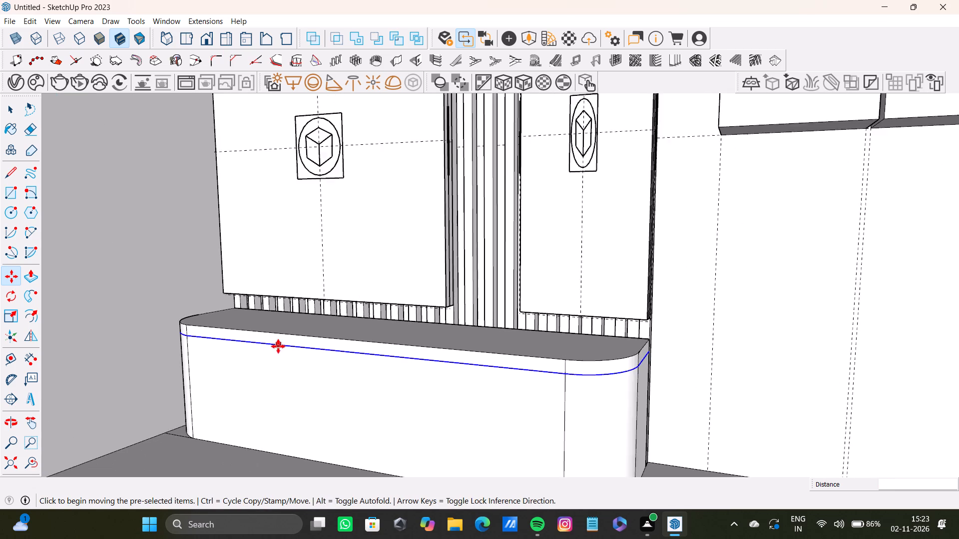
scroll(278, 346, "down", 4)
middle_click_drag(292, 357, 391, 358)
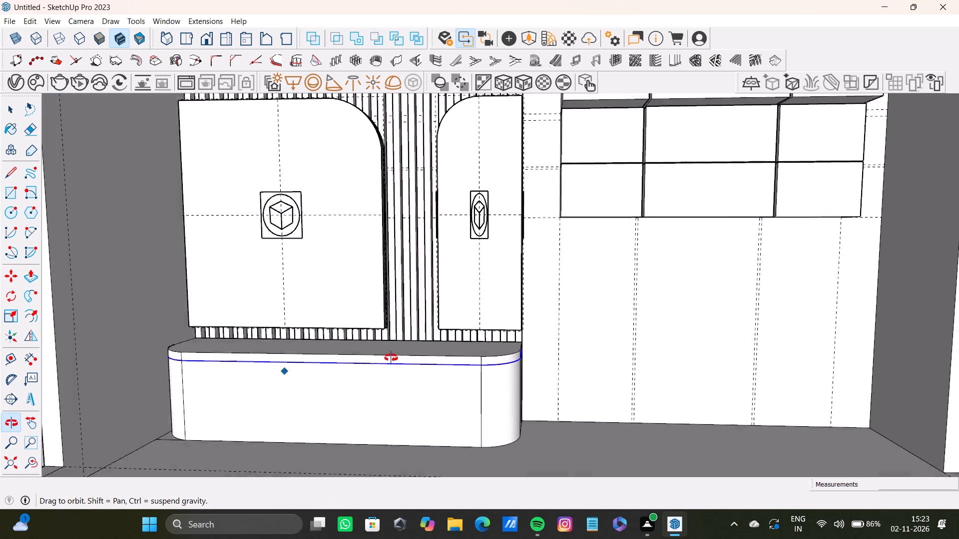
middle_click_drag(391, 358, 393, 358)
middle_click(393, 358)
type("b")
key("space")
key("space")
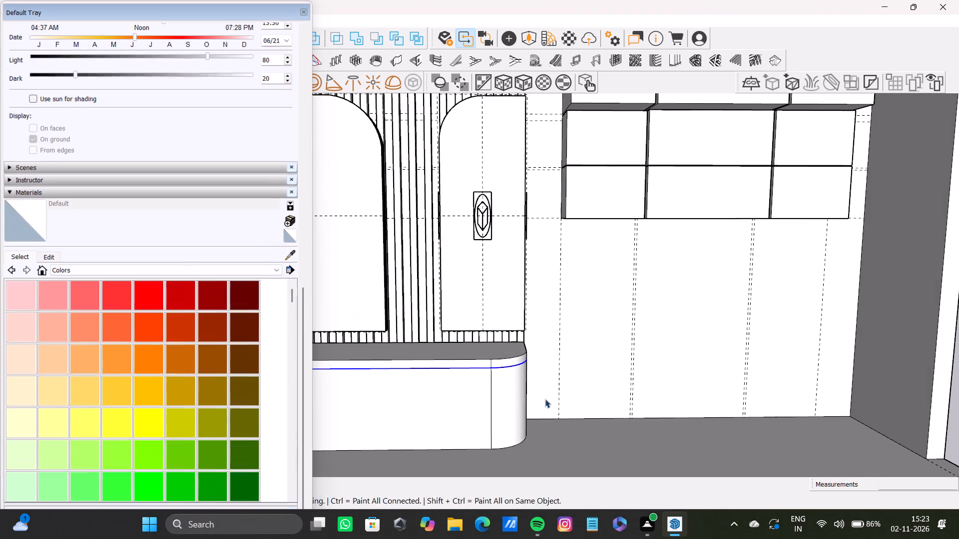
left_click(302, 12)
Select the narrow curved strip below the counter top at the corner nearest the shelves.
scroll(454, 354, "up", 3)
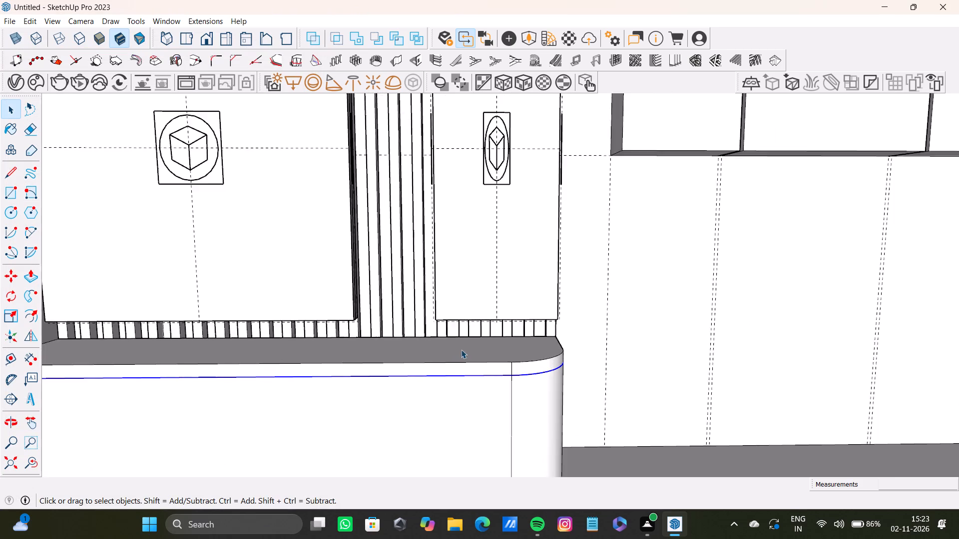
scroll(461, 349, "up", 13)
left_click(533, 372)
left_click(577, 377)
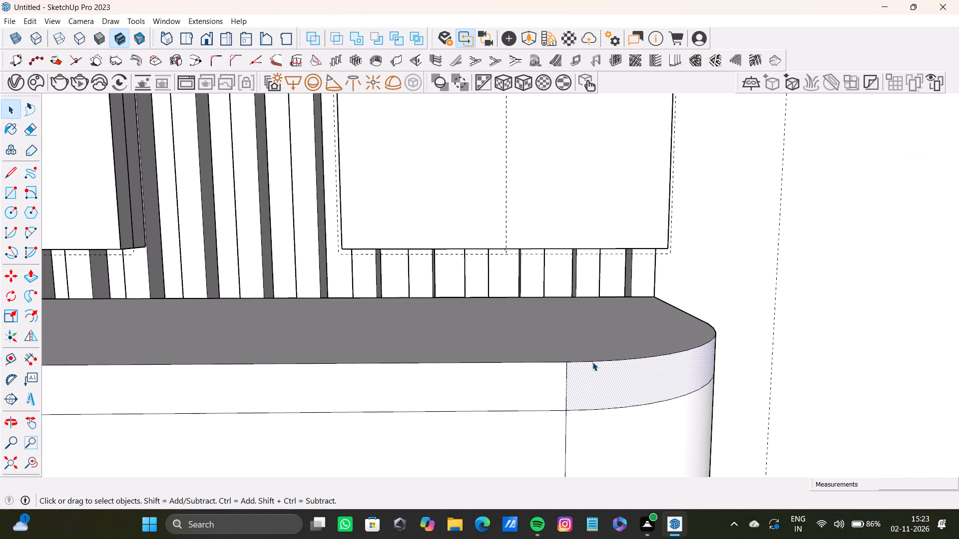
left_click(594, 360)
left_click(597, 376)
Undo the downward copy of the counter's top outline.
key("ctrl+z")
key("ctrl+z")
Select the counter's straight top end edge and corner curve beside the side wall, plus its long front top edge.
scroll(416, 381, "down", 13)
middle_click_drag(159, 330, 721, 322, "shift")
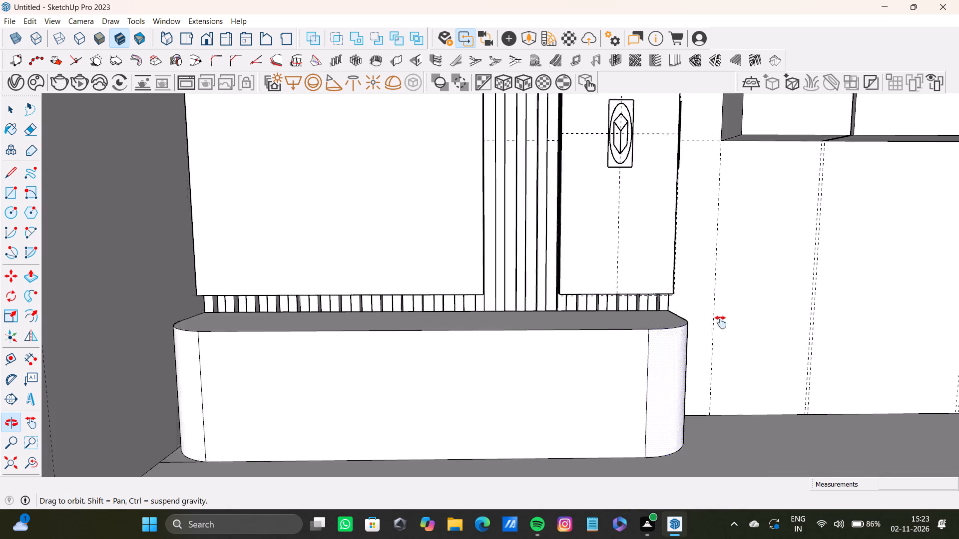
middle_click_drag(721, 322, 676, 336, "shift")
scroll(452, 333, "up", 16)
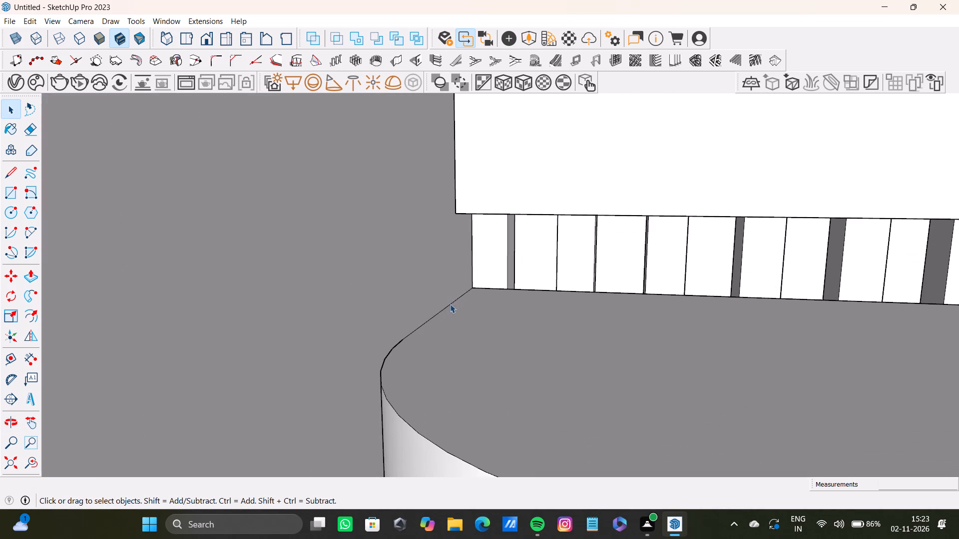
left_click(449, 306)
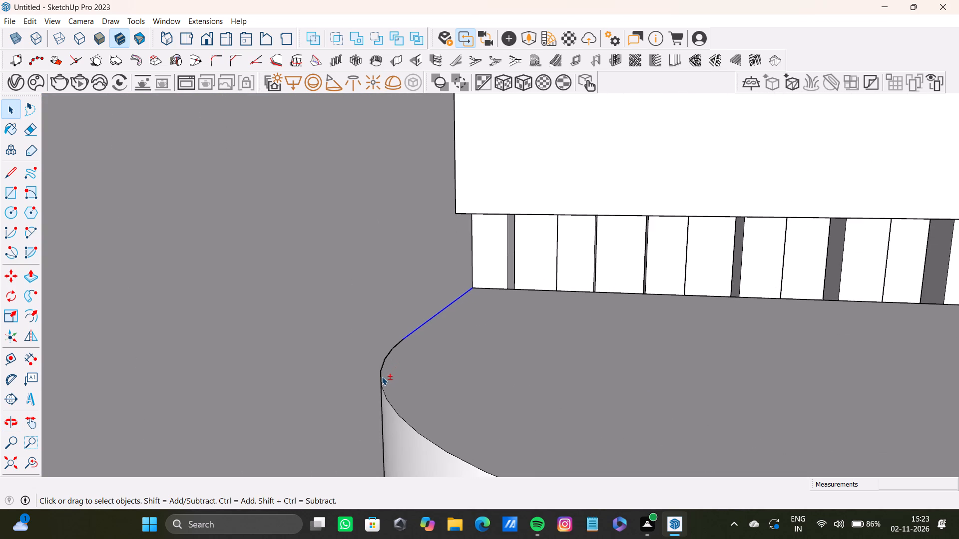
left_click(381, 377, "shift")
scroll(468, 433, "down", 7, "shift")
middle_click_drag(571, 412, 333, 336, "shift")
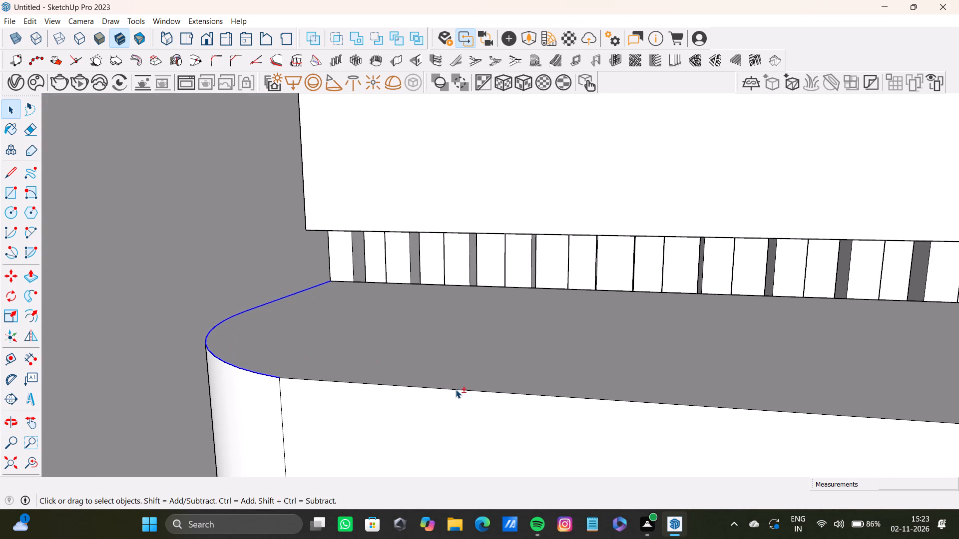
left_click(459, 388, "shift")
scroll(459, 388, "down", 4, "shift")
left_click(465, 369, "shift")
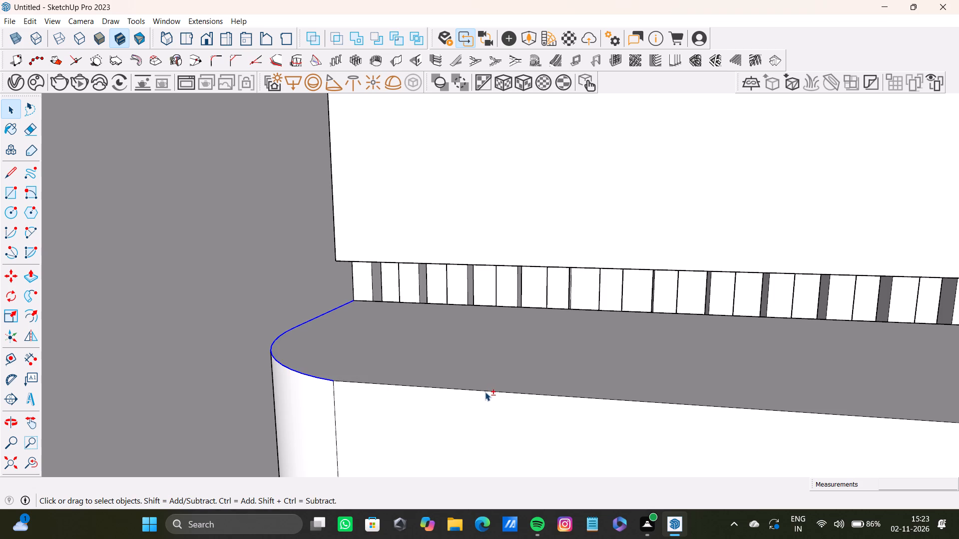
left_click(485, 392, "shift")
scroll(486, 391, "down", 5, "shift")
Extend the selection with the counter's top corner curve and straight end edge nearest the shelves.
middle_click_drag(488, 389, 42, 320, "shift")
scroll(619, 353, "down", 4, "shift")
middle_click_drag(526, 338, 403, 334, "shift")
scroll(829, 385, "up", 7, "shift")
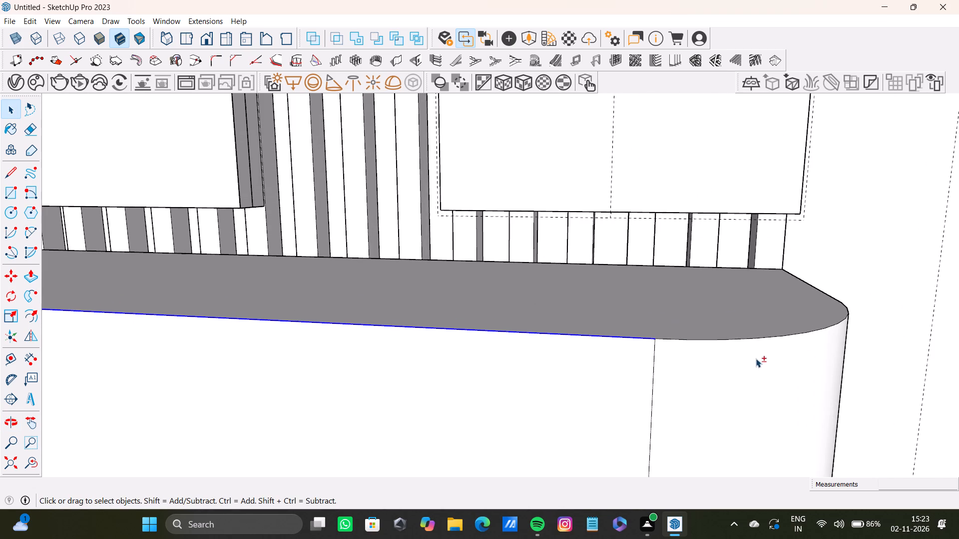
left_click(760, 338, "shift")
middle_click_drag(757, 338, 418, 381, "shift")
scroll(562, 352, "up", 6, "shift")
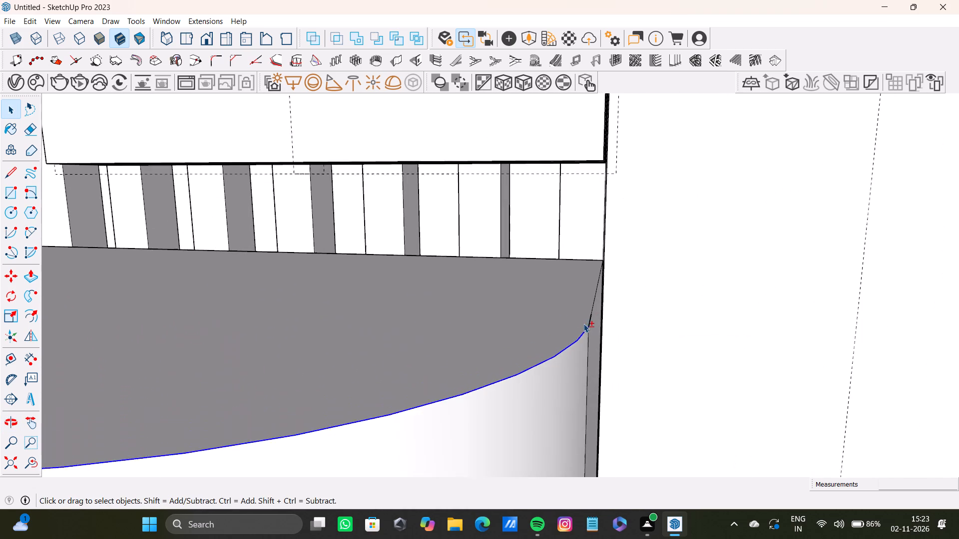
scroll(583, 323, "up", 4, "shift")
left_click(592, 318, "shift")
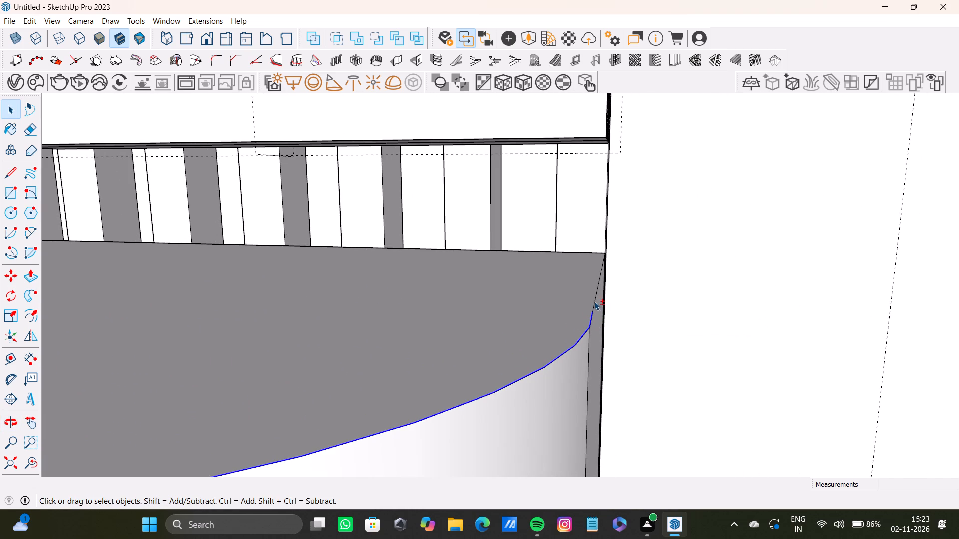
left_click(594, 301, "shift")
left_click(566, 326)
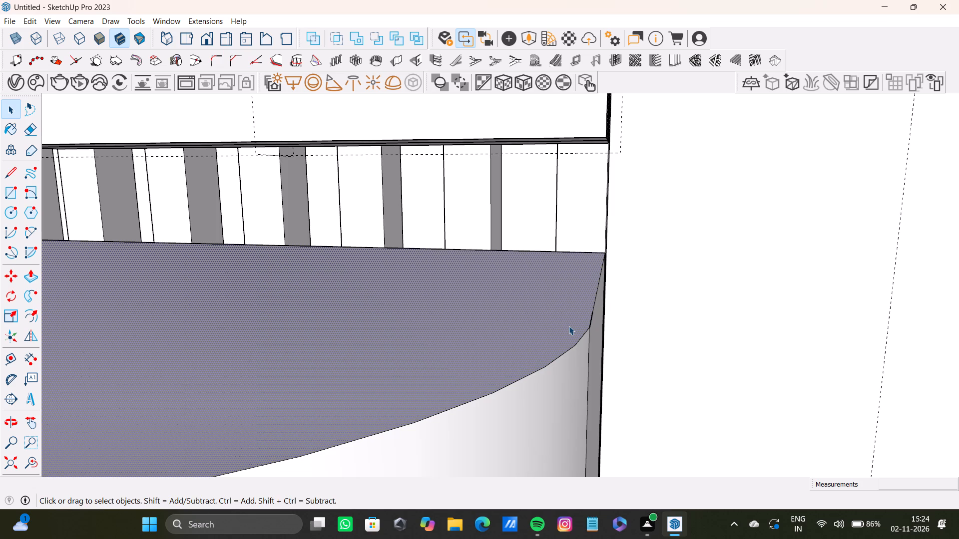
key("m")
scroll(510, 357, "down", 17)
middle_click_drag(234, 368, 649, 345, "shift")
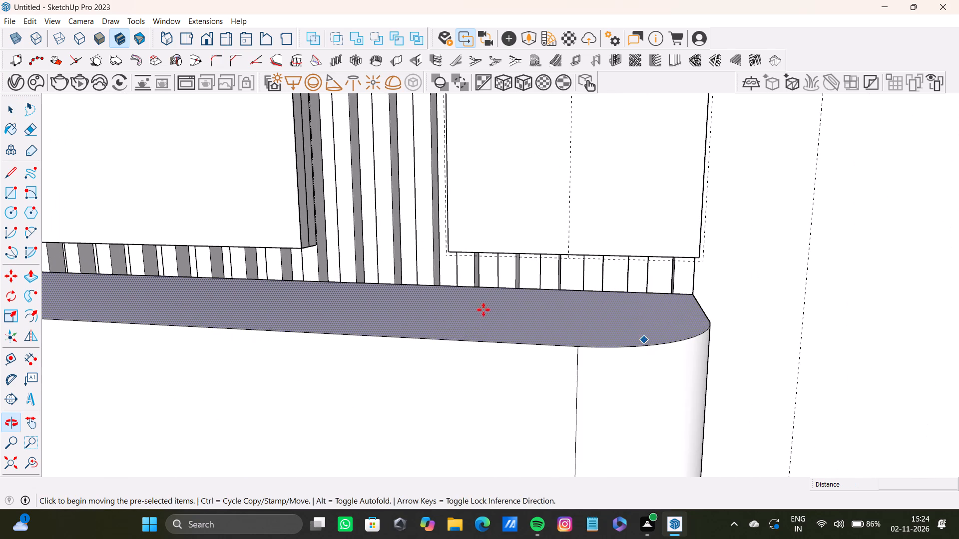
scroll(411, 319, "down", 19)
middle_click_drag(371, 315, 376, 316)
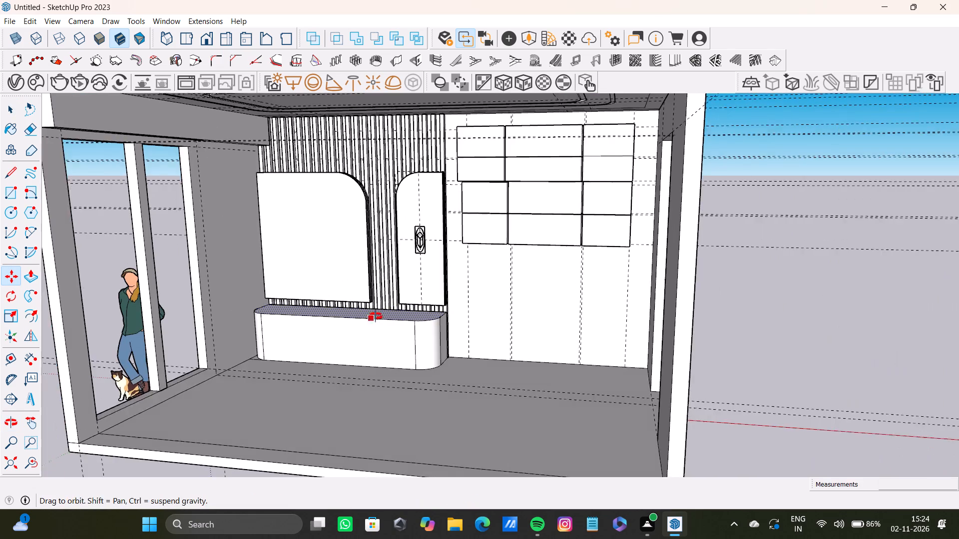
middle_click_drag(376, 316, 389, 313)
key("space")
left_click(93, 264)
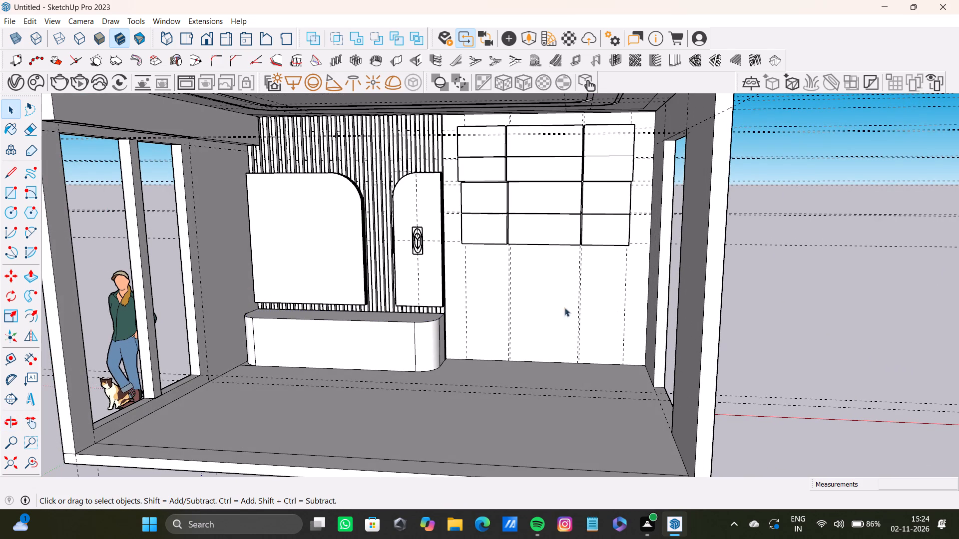
Convert the large rounded panel's front layer into a V-Ray mesh light.
scroll(438, 295, "up", 4)
scroll(325, 218, "down", 9)
middle_click_drag(343, 203, 377, 155)
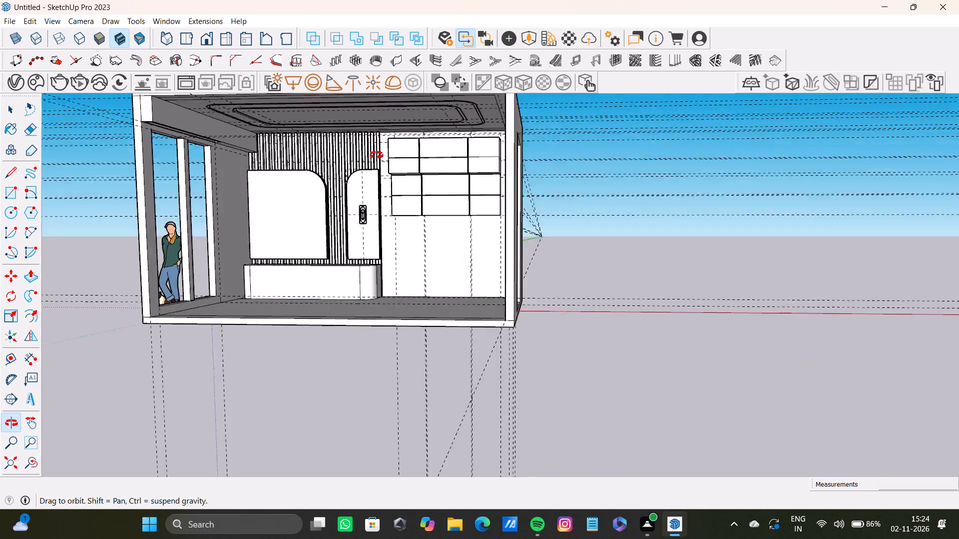
middle_click_drag(377, 155, 355, 213)
scroll(294, 156, "up", 4)
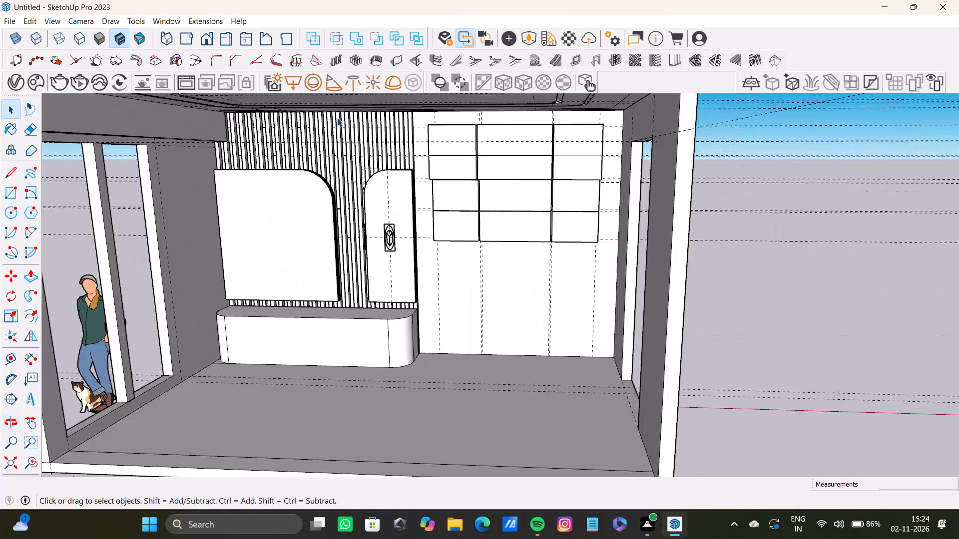
scroll(404, 126, "up", 20)
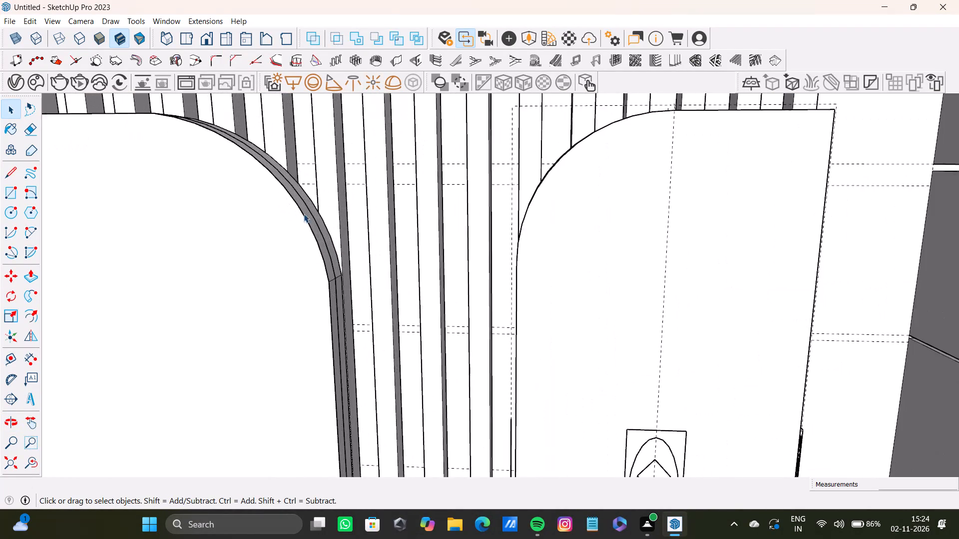
scroll(304, 214, "up", 4)
left_click(315, 223)
left_click(409, 84)
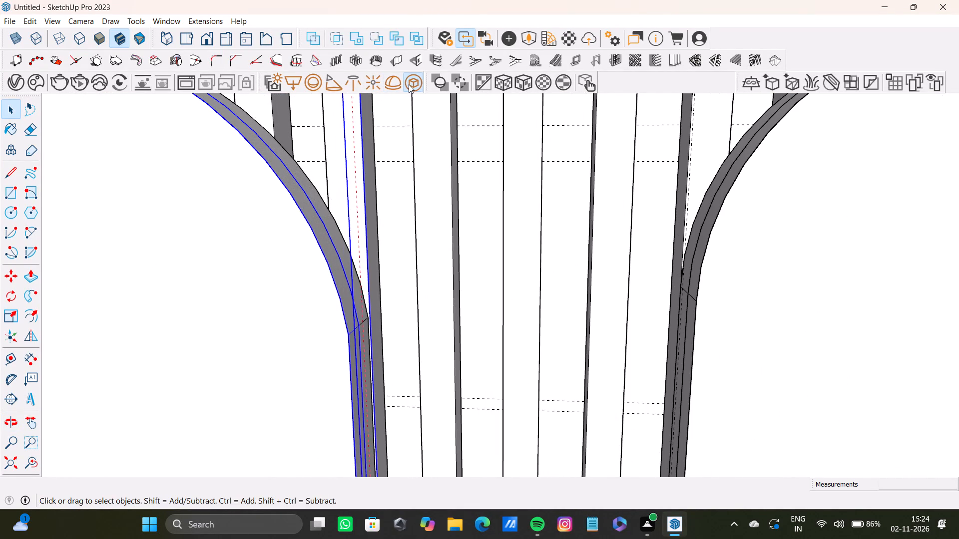
Delete the short leftover segment overlapping the counter's straight top end edge nearest the shelves.
scroll(396, 273, "down", 20)
scroll(396, 273, "down", 10)
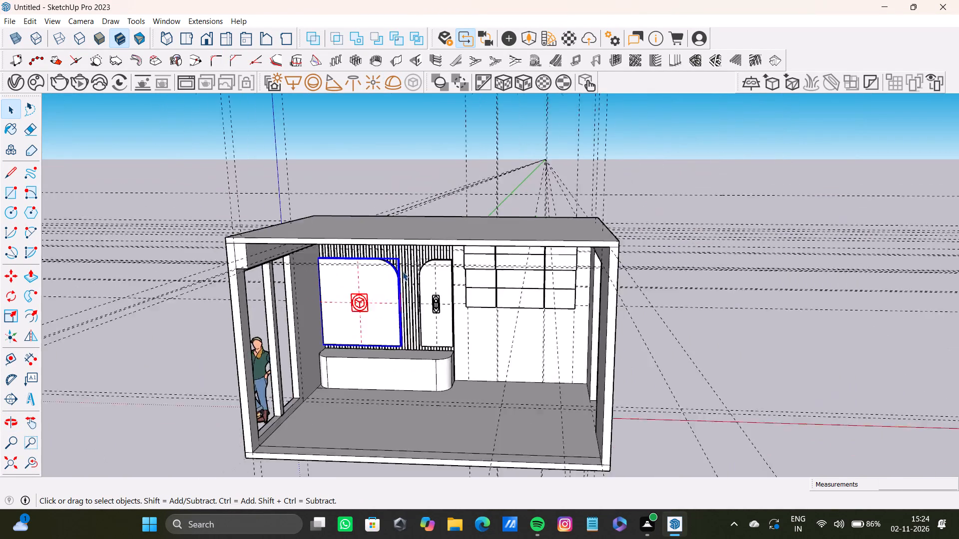
scroll(403, 271, "down", 2)
scroll(436, 348, "up", 20)
scroll(436, 348, "up", 9)
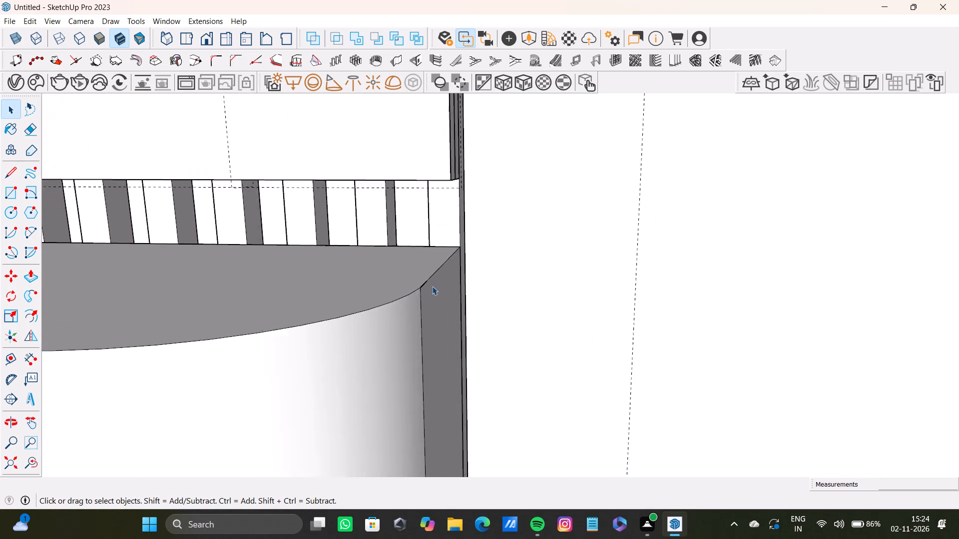
scroll(432, 286, "up", 20)
scroll(432, 286, "up", 2)
left_click(405, 281)
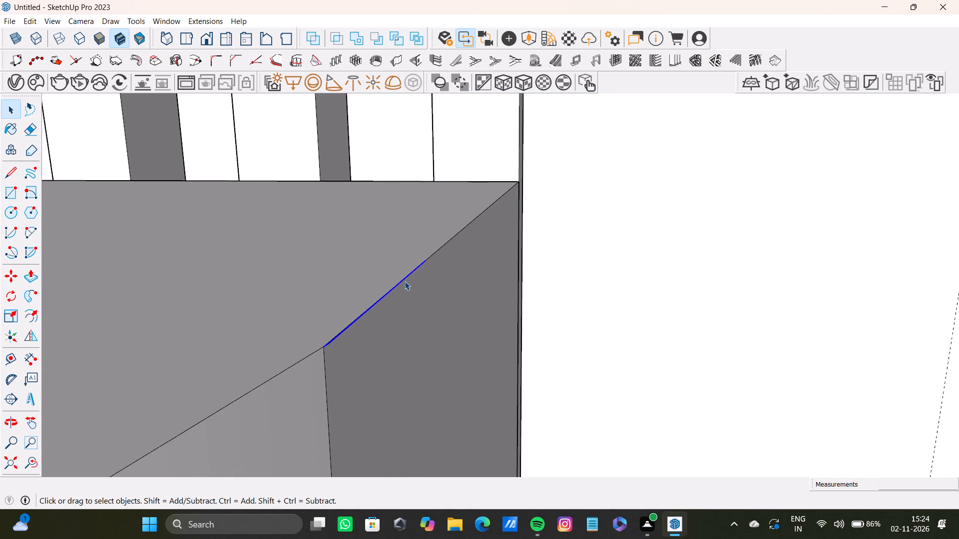
key("Delete")
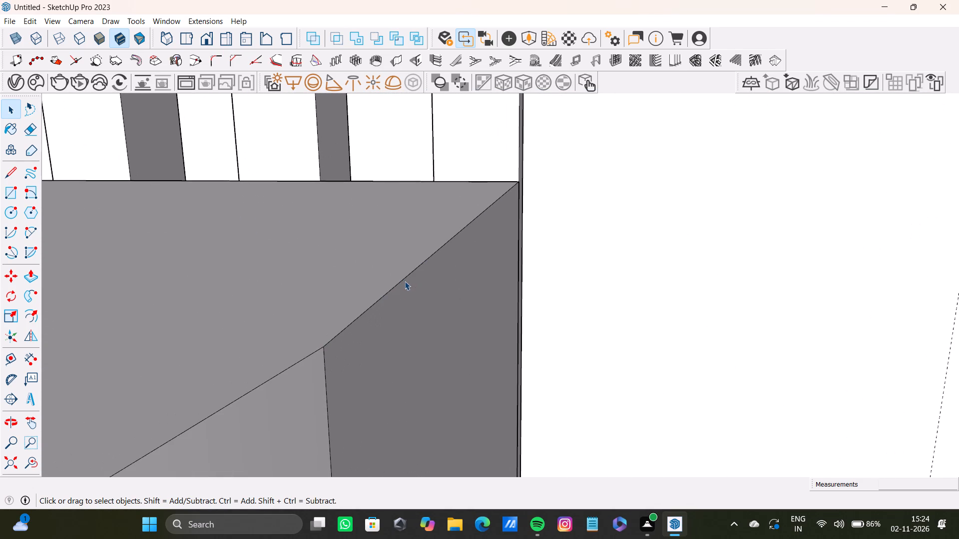
Select the counter's top end edge and corner curve nearest the shelves, along with its long front top edge.
left_click(405, 281)
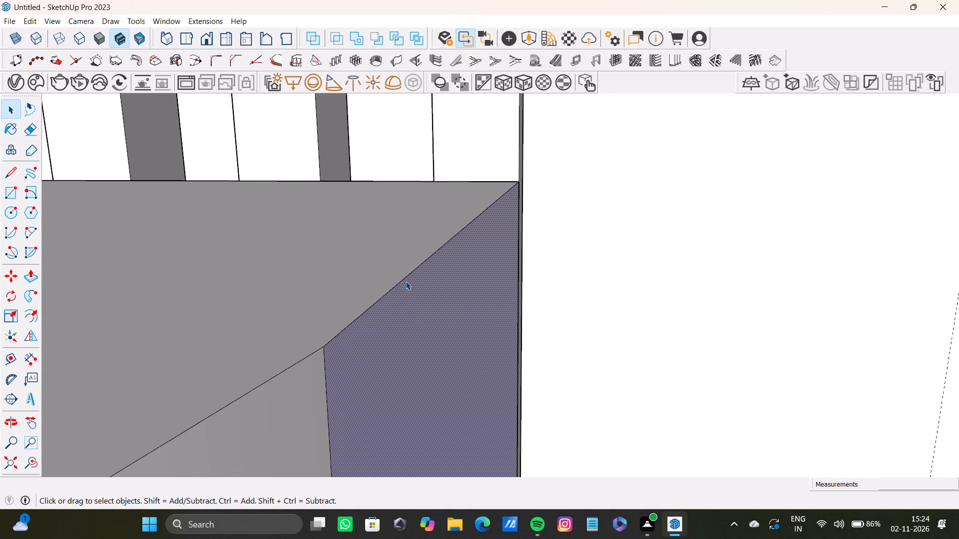
scroll(406, 280, "down", 11)
scroll(372, 291, "up", 7, "shift")
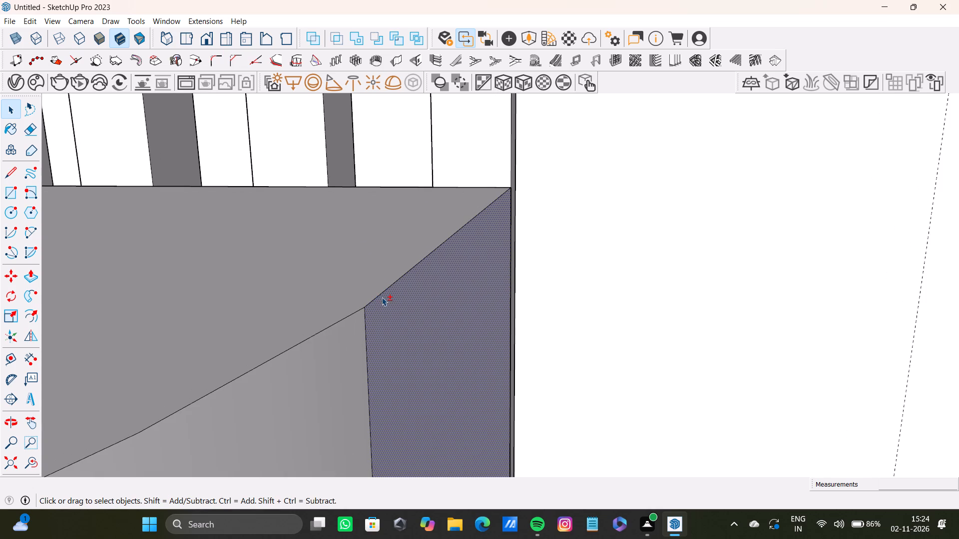
left_click(378, 297, "shift")
left_click(353, 315, "shift")
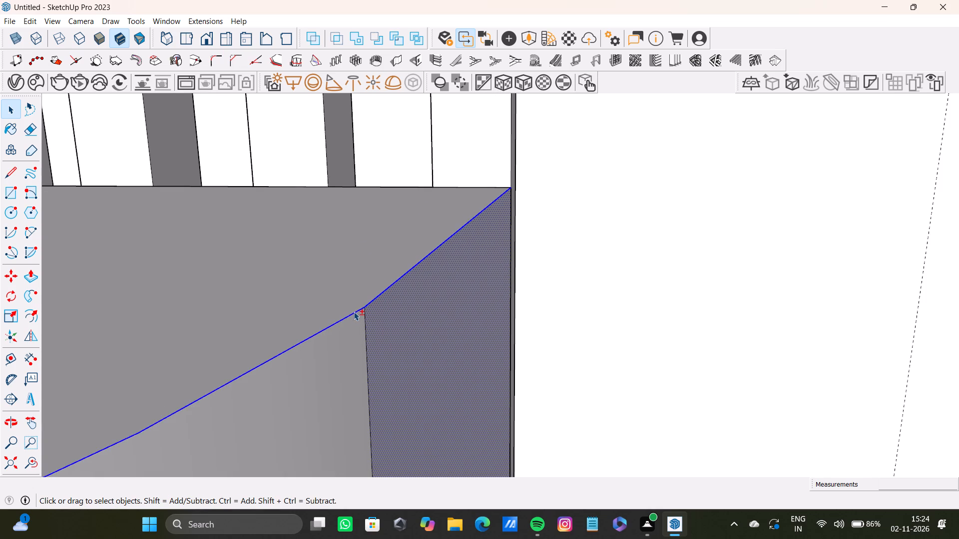
scroll(354, 314, "down", 20, "shift")
scroll(354, 314, "down", 15, "shift")
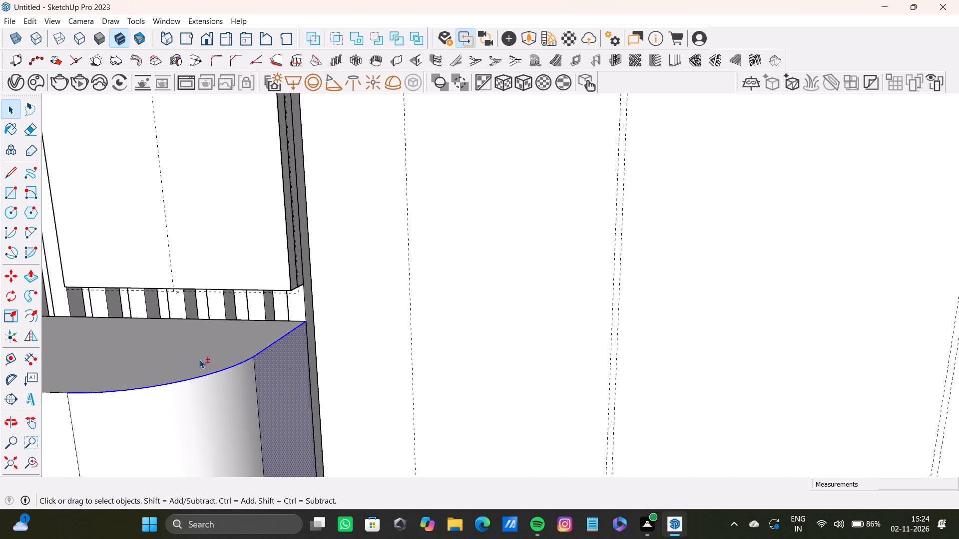
scroll(199, 359, "down", 11, "shift")
middle_click_drag(144, 363, 589, 373, "shift")
scroll(521, 375, "up", 4, "shift")
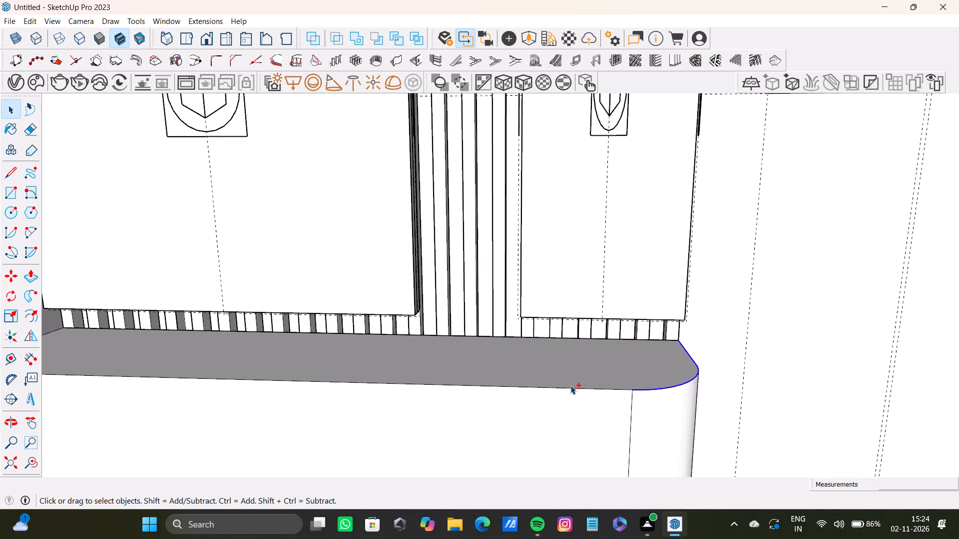
left_click(570, 385, "shift")
left_click(575, 374, "shift")
left_click(577, 388, "shift")
Extend the selection with the counter's top corner curve and straight end edge beside the side wall.
scroll(567, 385, "down", 8, "shift")
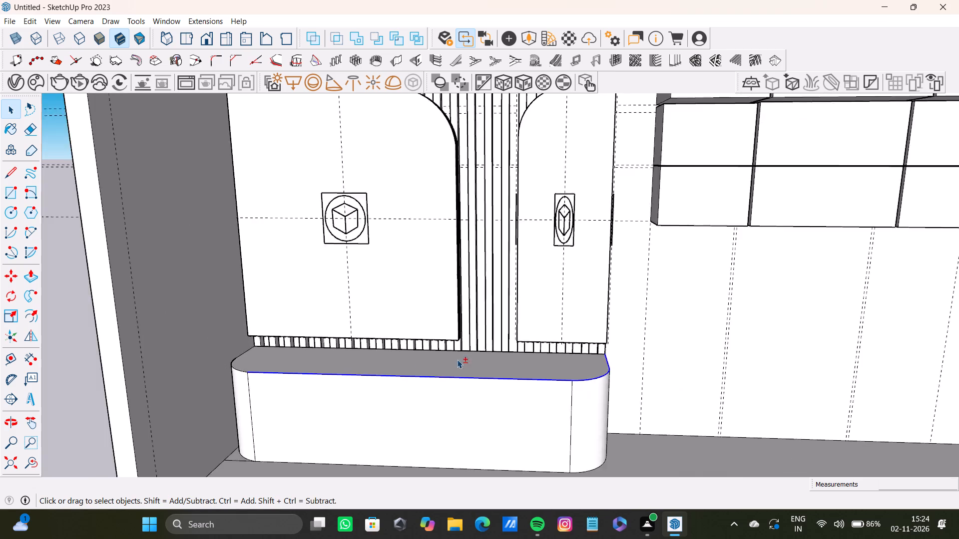
middle_click_drag(399, 361, 498, 387, "shift")
scroll(367, 381, "up", 15, "shift")
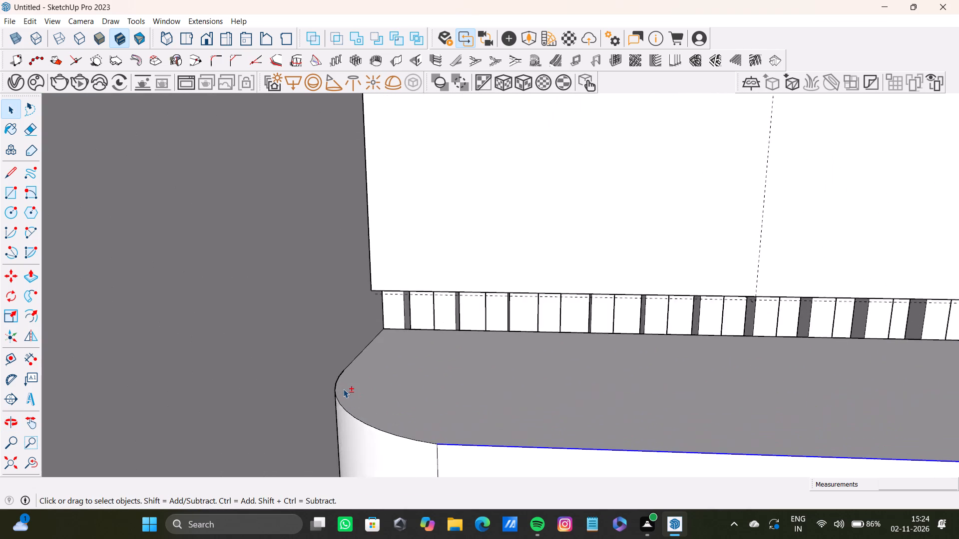
scroll(343, 389, "up", 7, "shift")
left_click(332, 380, "shift")
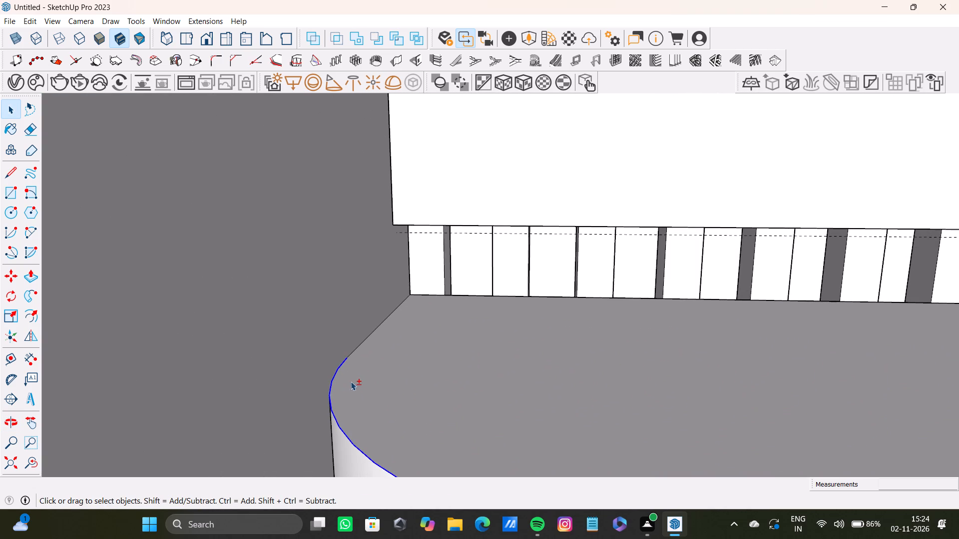
left_click(366, 339, "shift")
scroll(371, 338, "down", 10, "shift")
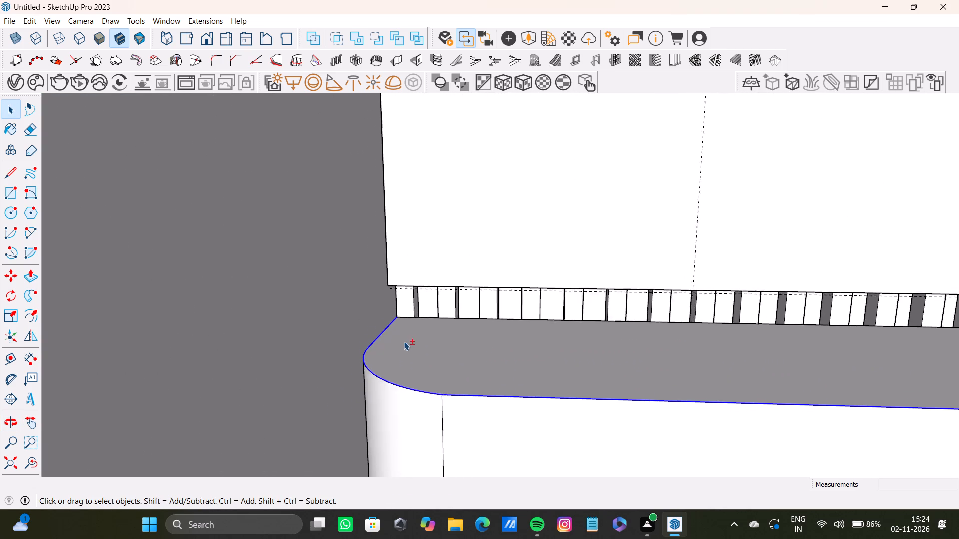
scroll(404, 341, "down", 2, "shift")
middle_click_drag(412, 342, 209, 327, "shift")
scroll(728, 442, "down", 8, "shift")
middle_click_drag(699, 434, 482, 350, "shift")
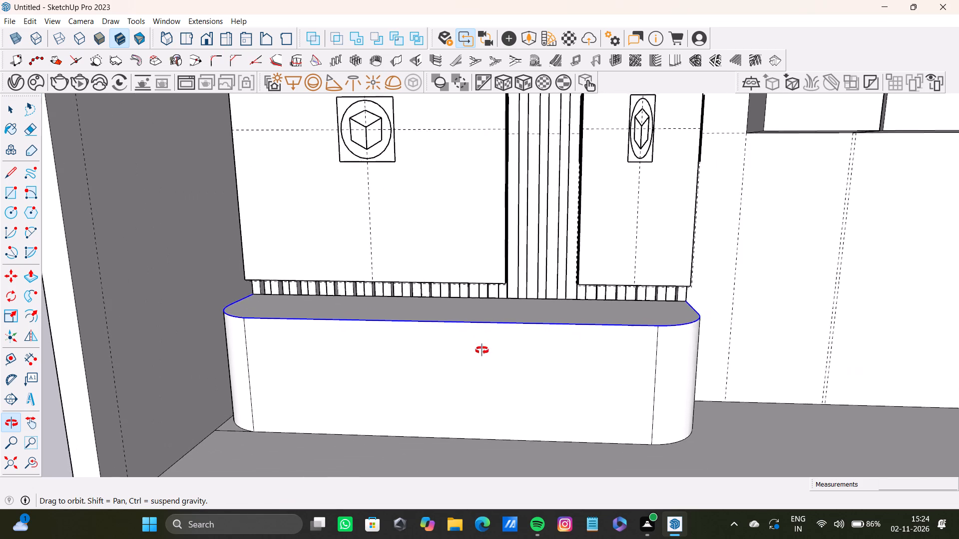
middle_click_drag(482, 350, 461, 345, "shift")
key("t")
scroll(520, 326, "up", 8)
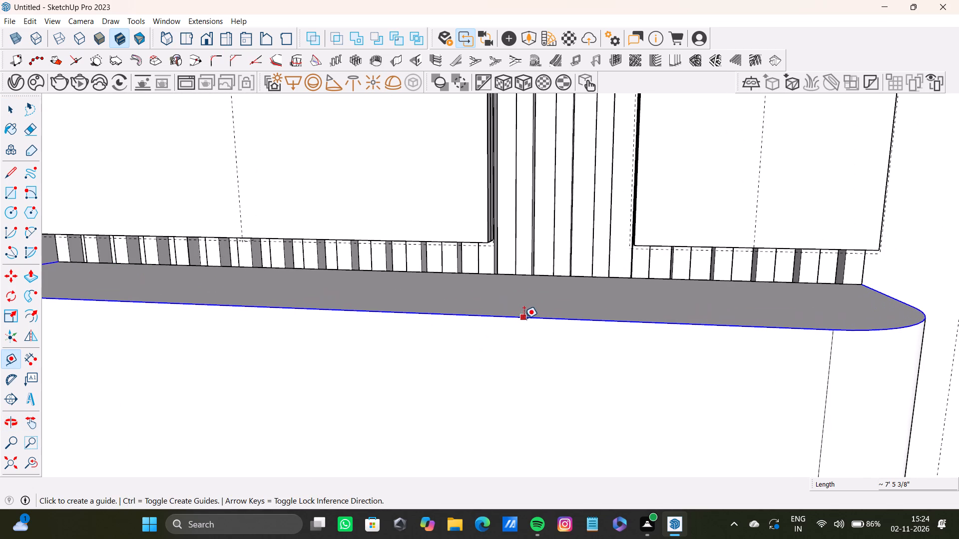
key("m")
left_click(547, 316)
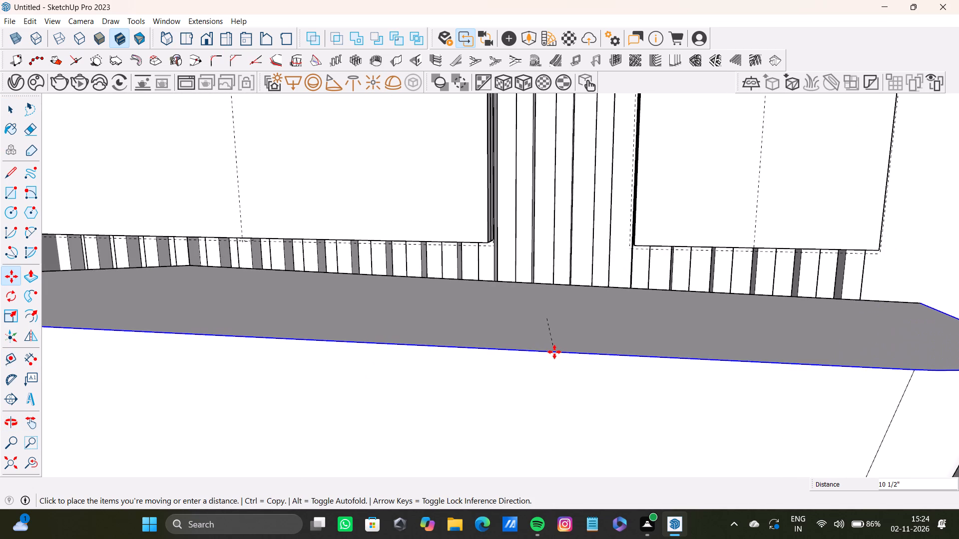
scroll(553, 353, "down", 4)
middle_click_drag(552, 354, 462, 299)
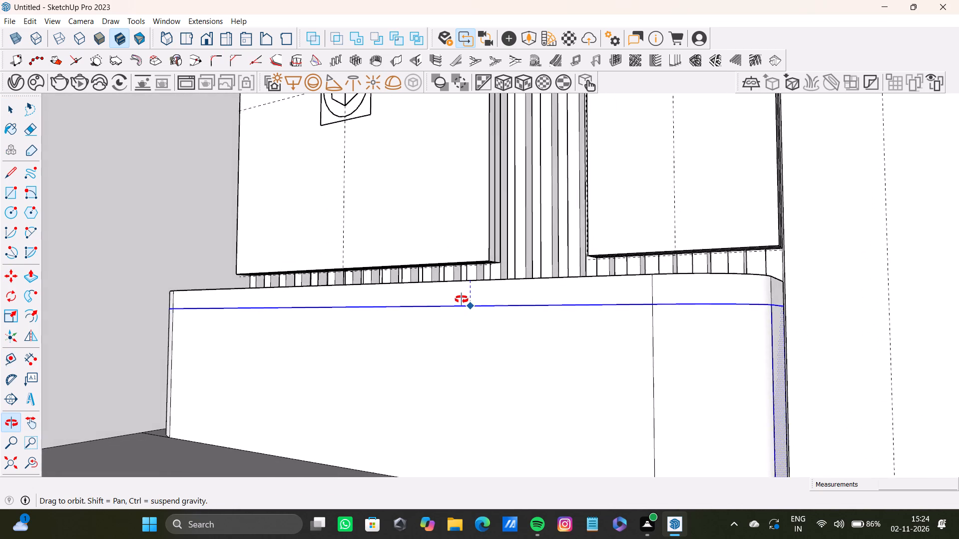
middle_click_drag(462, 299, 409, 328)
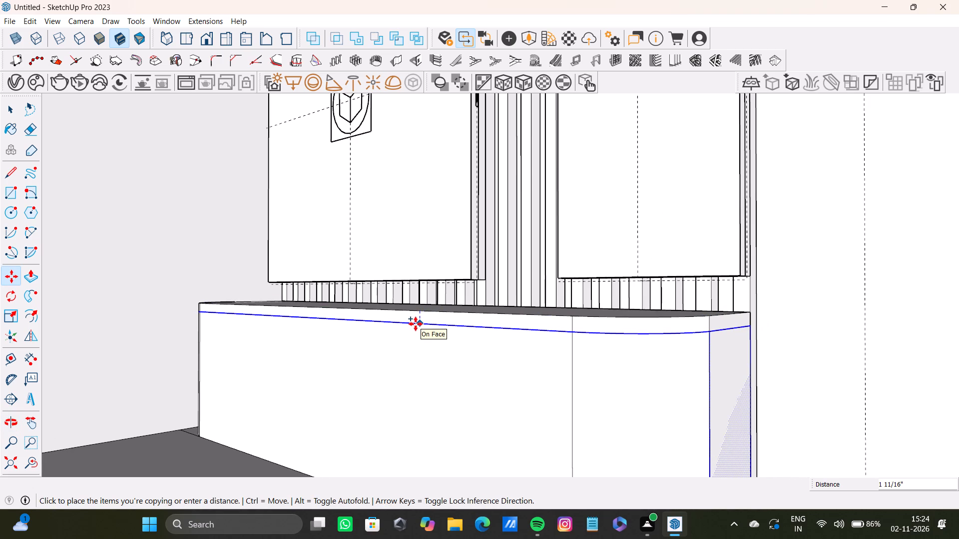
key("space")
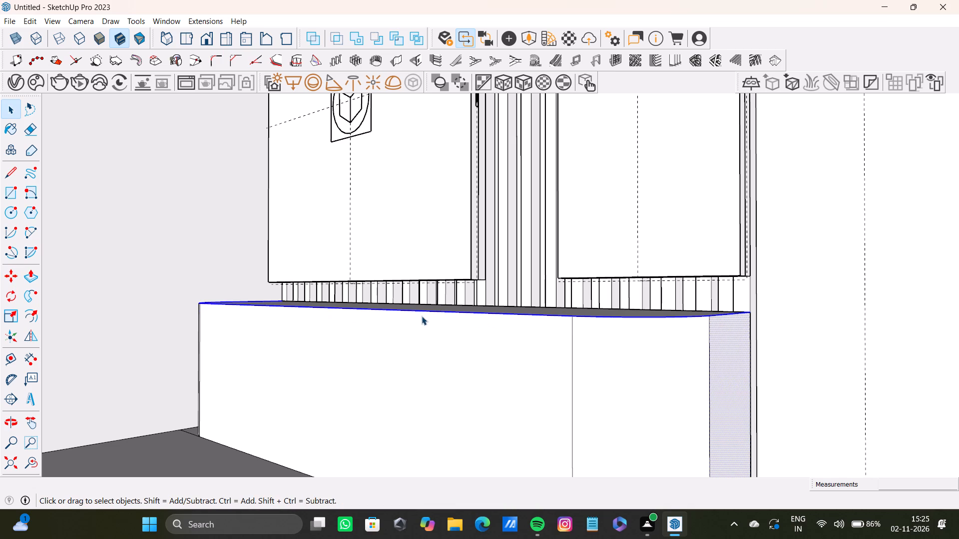
Drop the end face from the selection and copy the counter's top outline straight down by about 2 1/4".
middle_click_drag(494, 338, 487, 357)
left_click(718, 398, "shift")
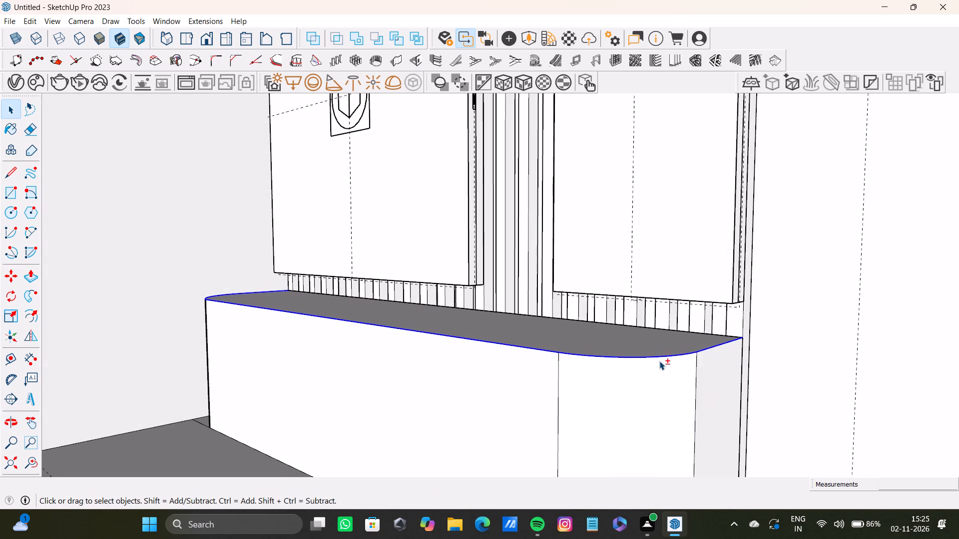
key("m")
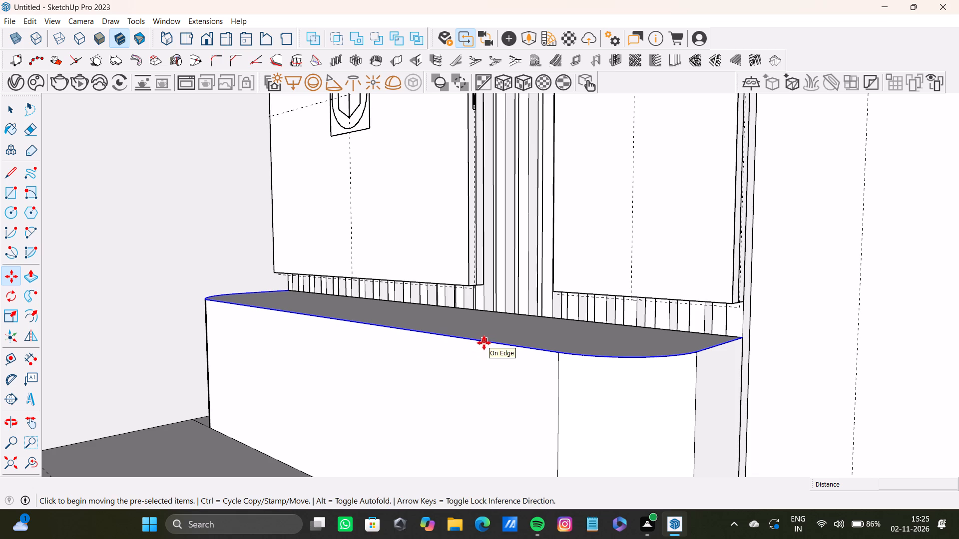
key("m")
left_click(484, 343)
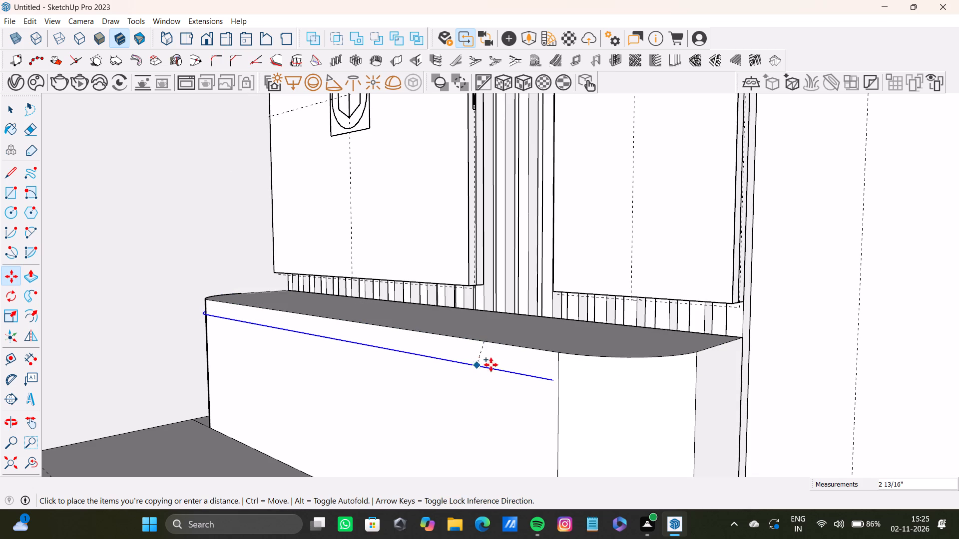
scroll(495, 362, "down", 3)
middle_click_drag(495, 362, 515, 342)
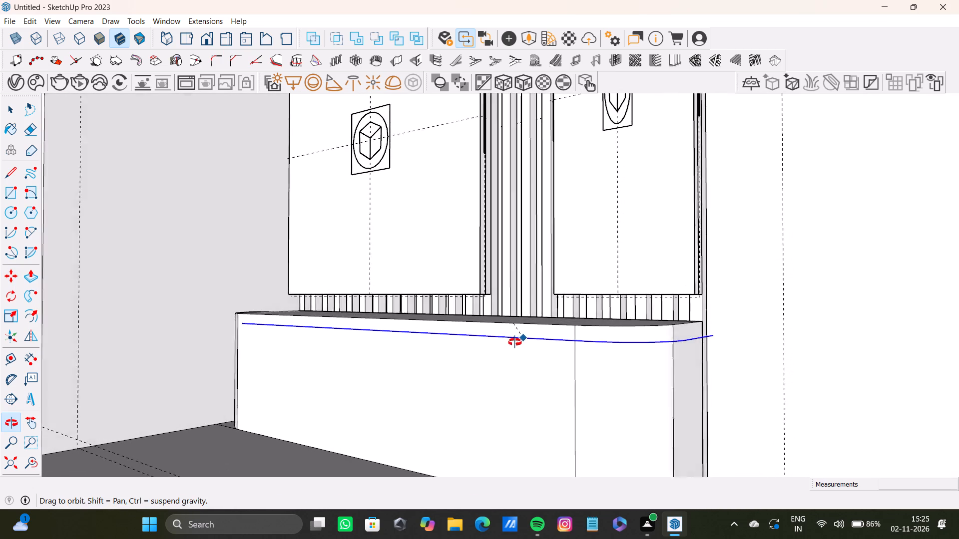
middle_click_drag(515, 342, 511, 344)
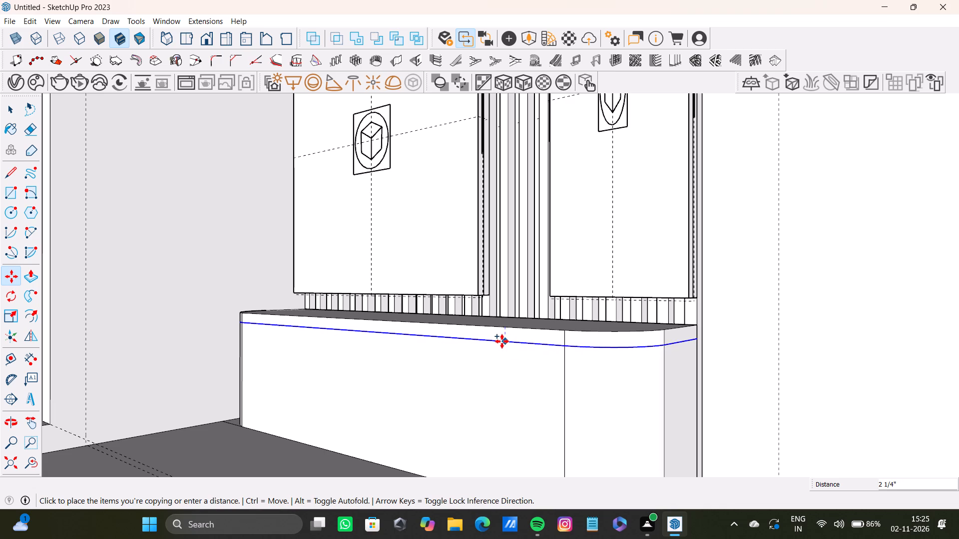
left_click(502, 341)
key("space")
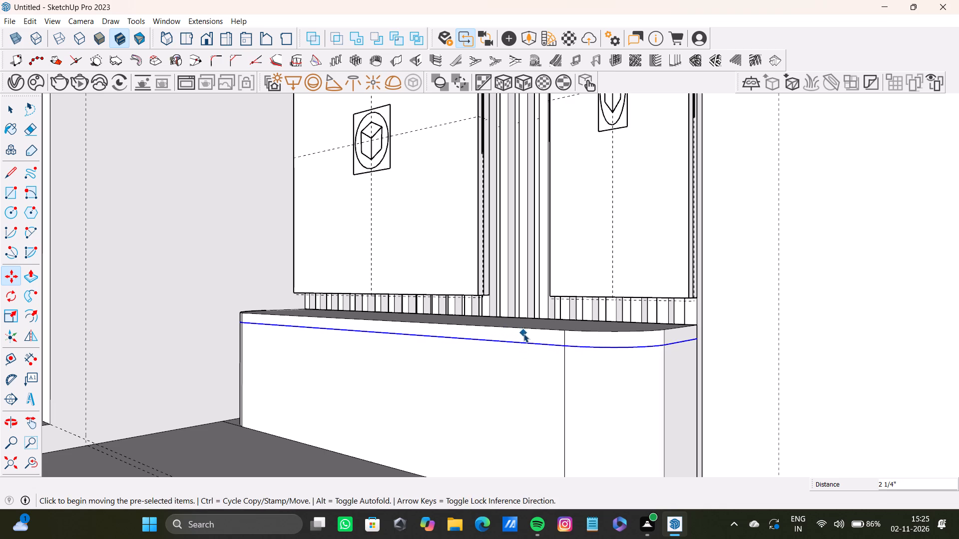
Add the strip's long front, rounded corner and end faces nearest the shelves to the selection, with their top edges.
left_click(524, 335, "shift")
left_click(585, 340, "shift")
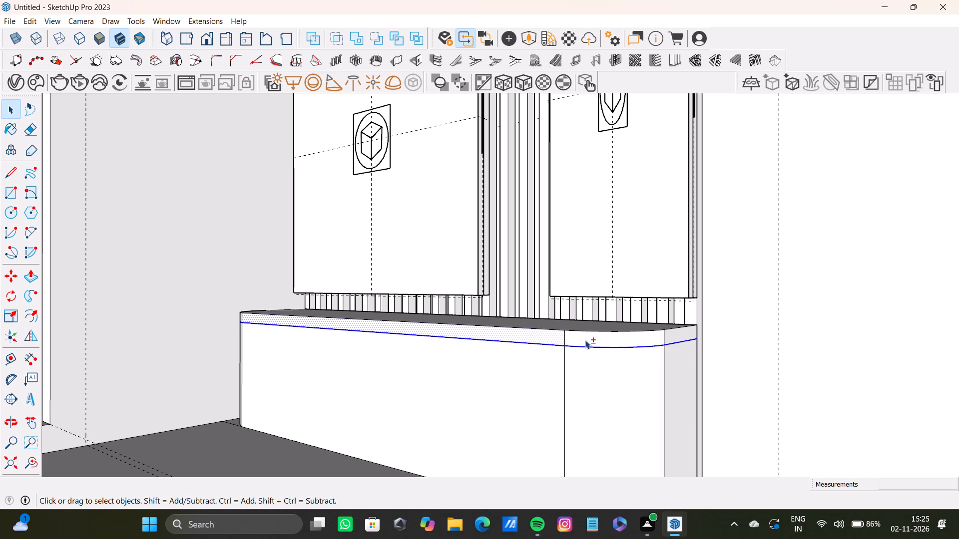
left_click(685, 330, "shift")
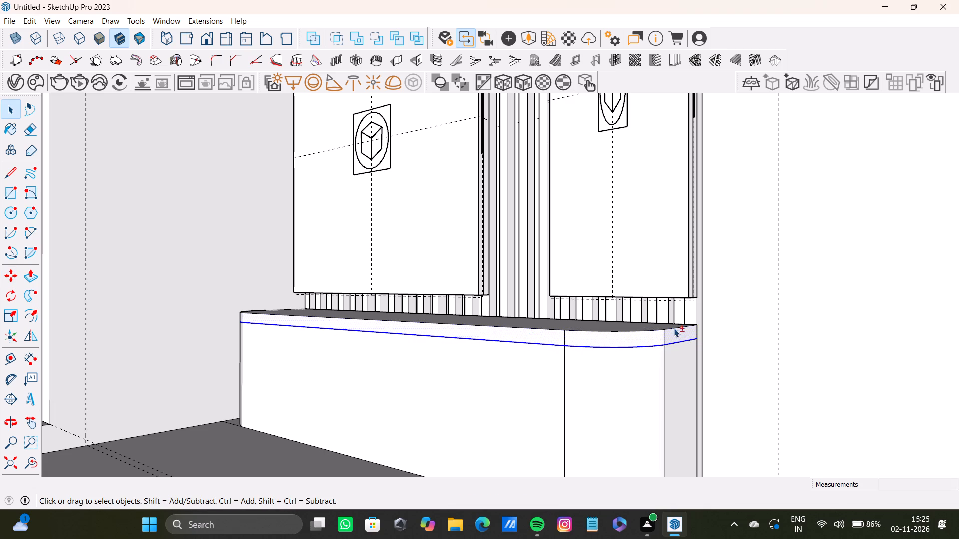
left_click(674, 328, "shift")
left_click(651, 329, "shift")
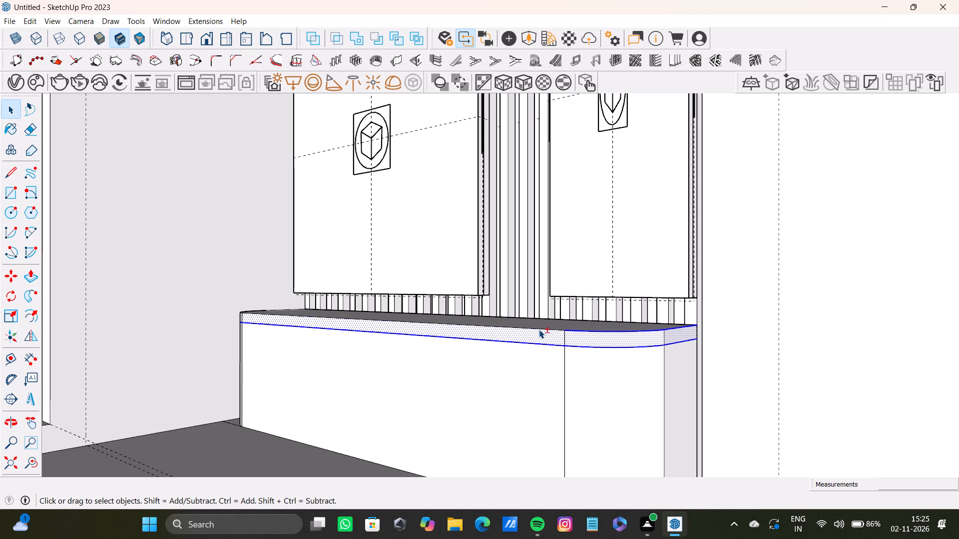
left_click(539, 329, "shift")
Extend the selection with the strip's rounded corner face beside the side wall, plus its top curve and straight end edge.
scroll(243, 319, "up", 15, "shift")
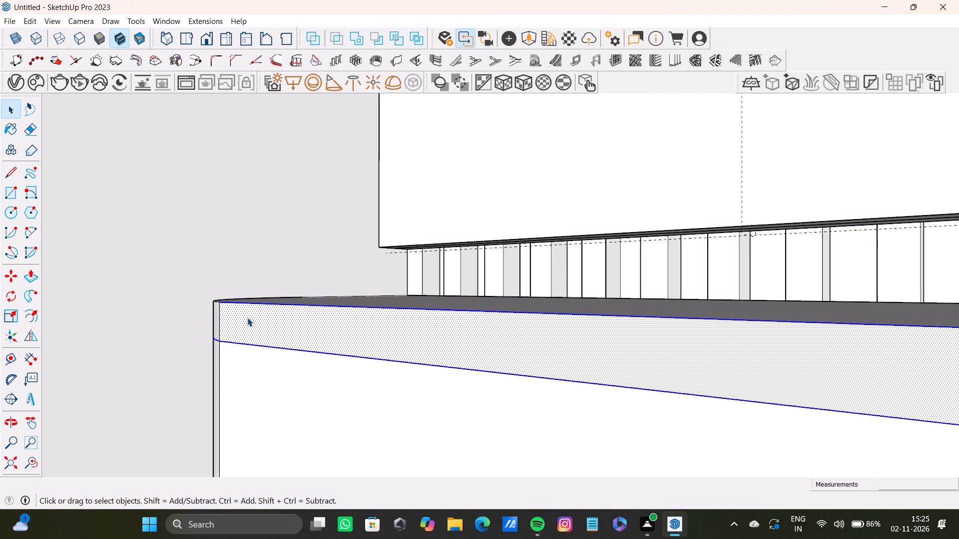
middle_click_drag(247, 317, 330, 324)
left_click(235, 330, "shift")
scroll(252, 313, "down", 5, "shift")
middle_click_drag(252, 315, 254, 383, "shift")
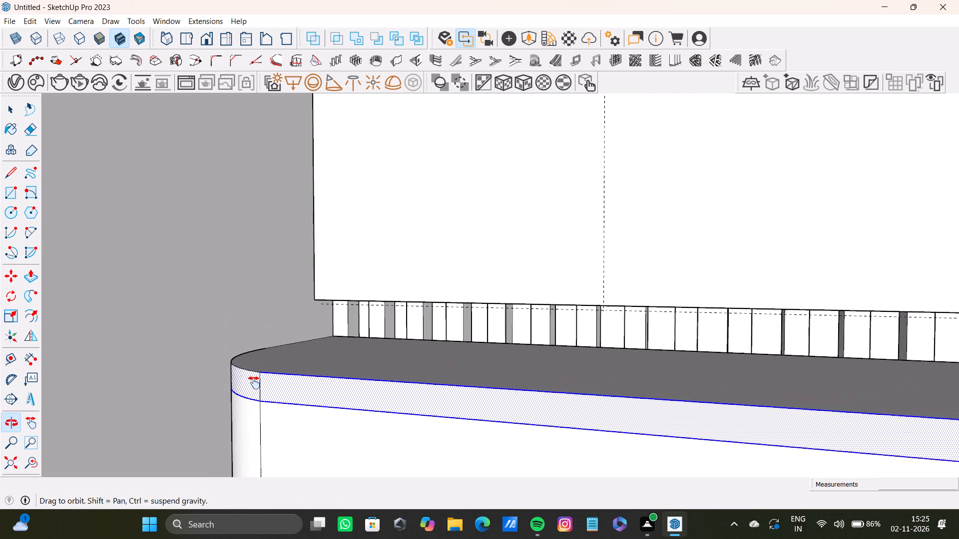
middle_click_drag(254, 383, 253, 390, "shift")
scroll(249, 390, "up", 7, "shift")
left_click(253, 386, "shift")
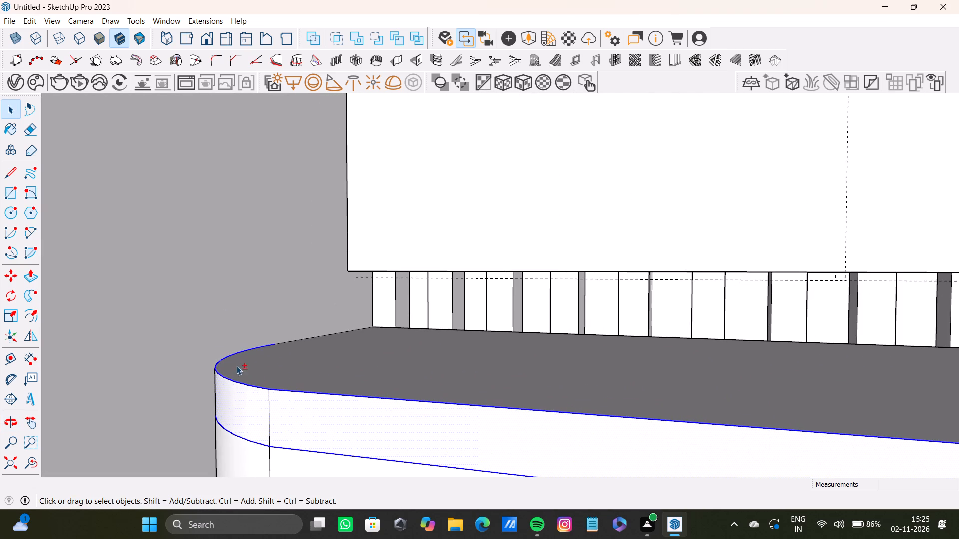
left_click(300, 338, "shift")
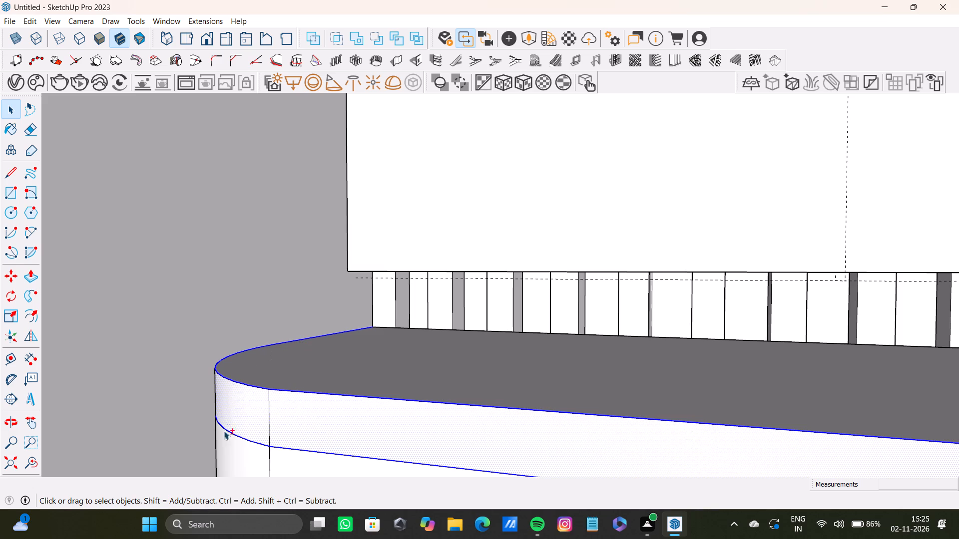
Group the selected counter strip and convert it into a V-Ray mesh light.
scroll(252, 395, "down", 3, "shift")
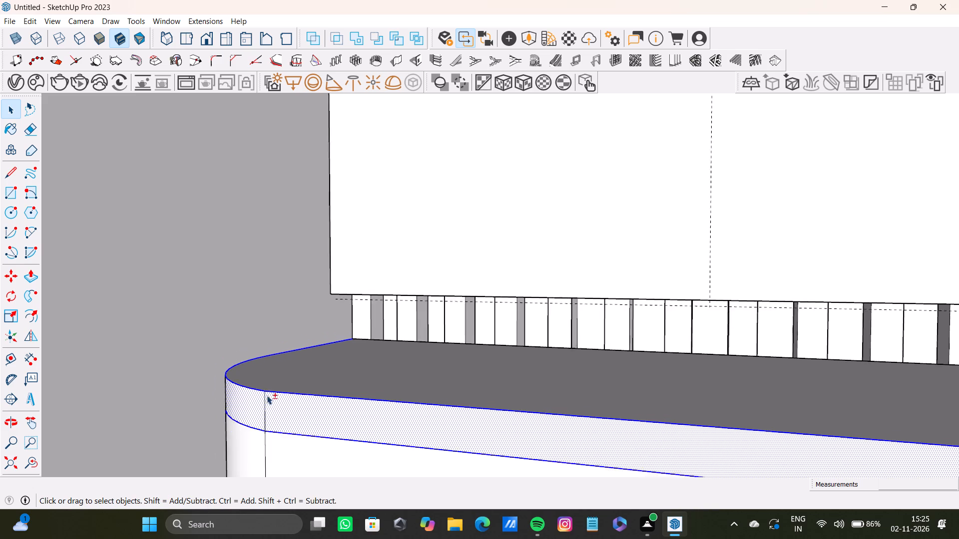
scroll(267, 395, "down", 18, "shift")
middle_click_drag(364, 400, 242, 358, "shift")
middle_click_drag(563, 380, 511, 378, "shift")
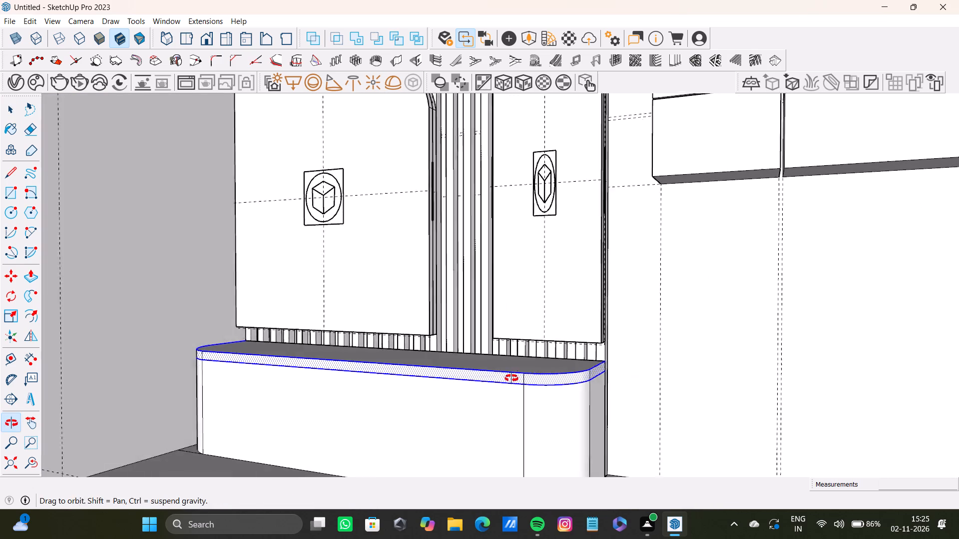
middle_click_drag(511, 378, 509, 380, "shift")
scroll(566, 386, "up", 12)
right_click(544, 371)
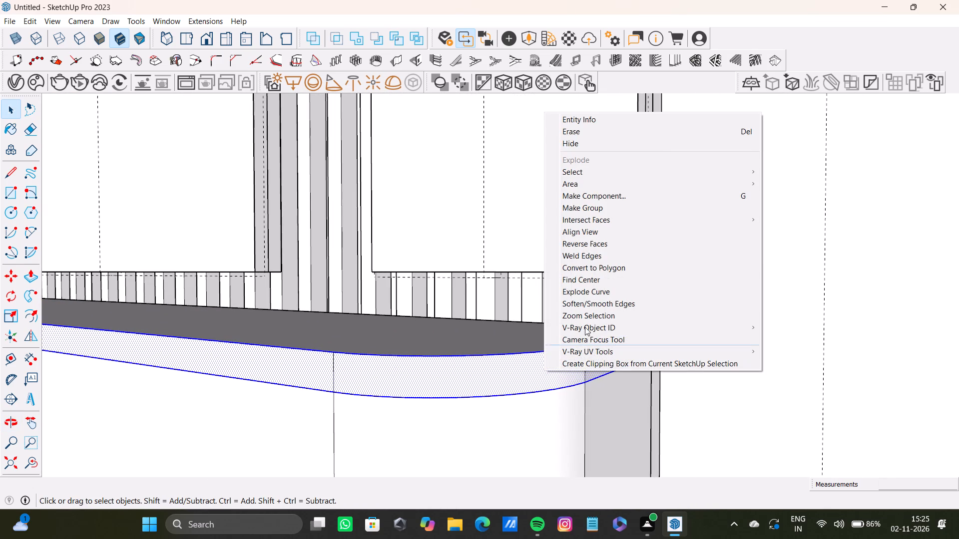
left_click(592, 206)
left_click(413, 83)
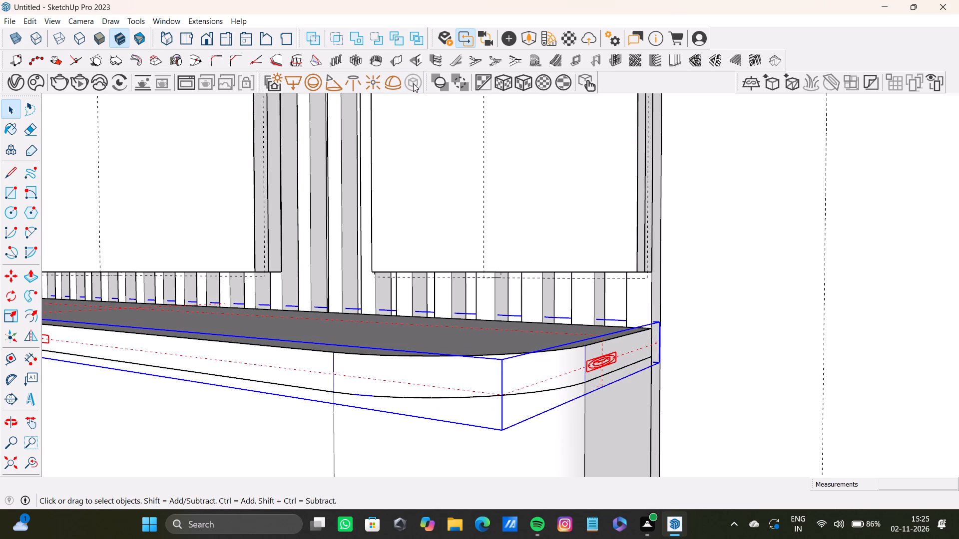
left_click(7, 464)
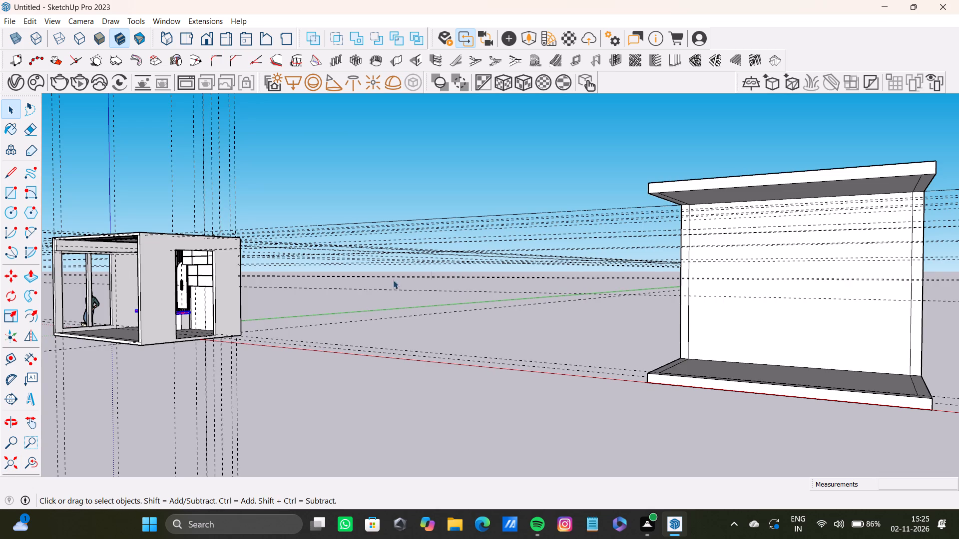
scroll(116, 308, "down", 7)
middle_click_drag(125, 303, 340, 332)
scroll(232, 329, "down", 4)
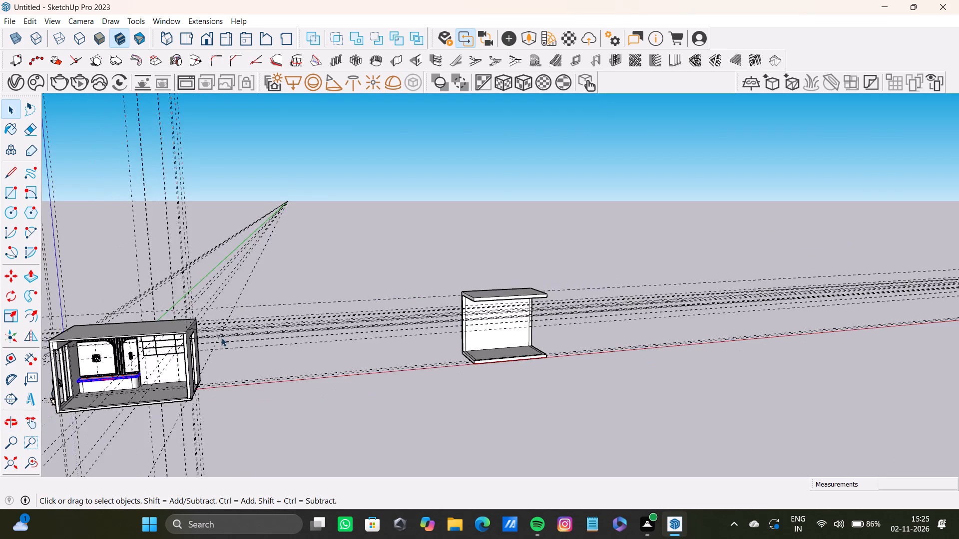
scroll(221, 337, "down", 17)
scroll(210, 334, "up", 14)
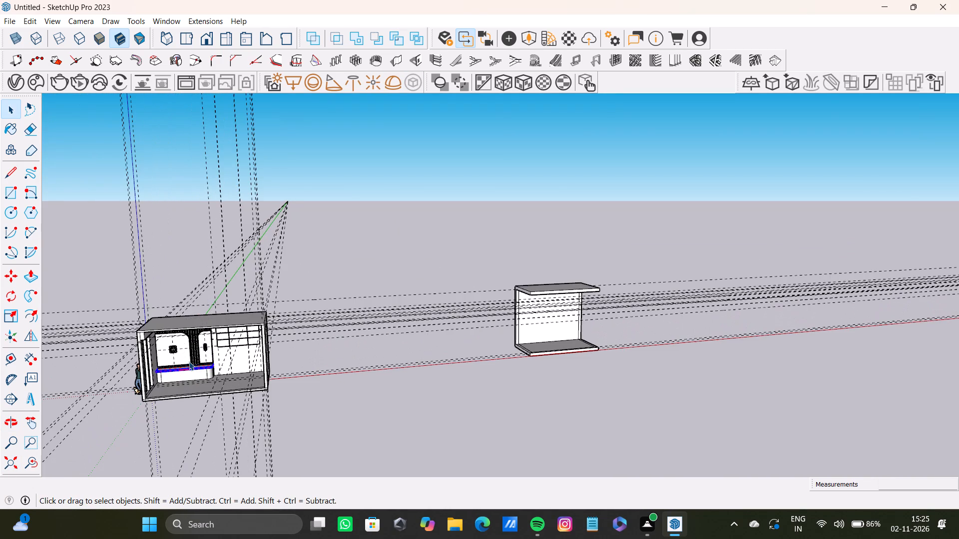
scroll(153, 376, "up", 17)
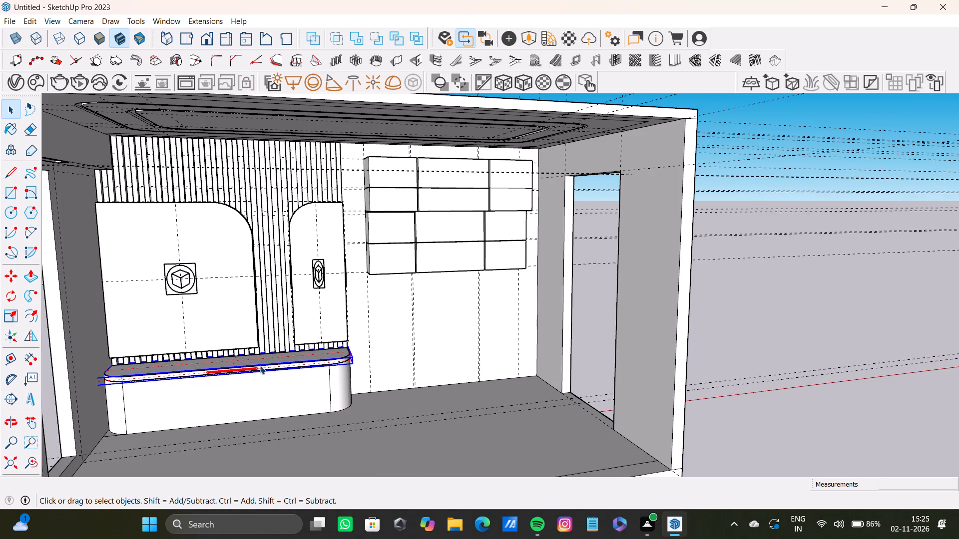
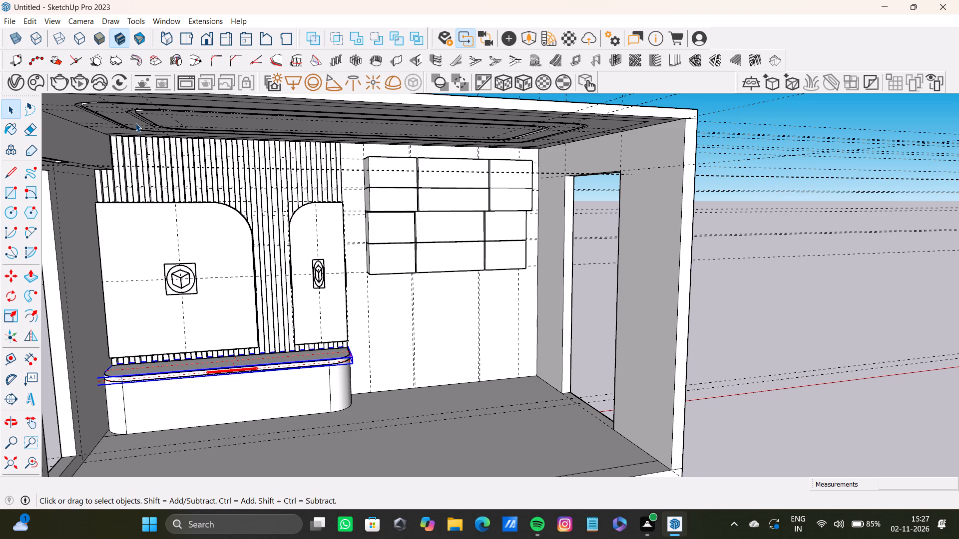
Push the front of the bottom-row wall box nearest the rounded panels back 11 7/16", flush with the wall.
scroll(357, 317, "down", 8)
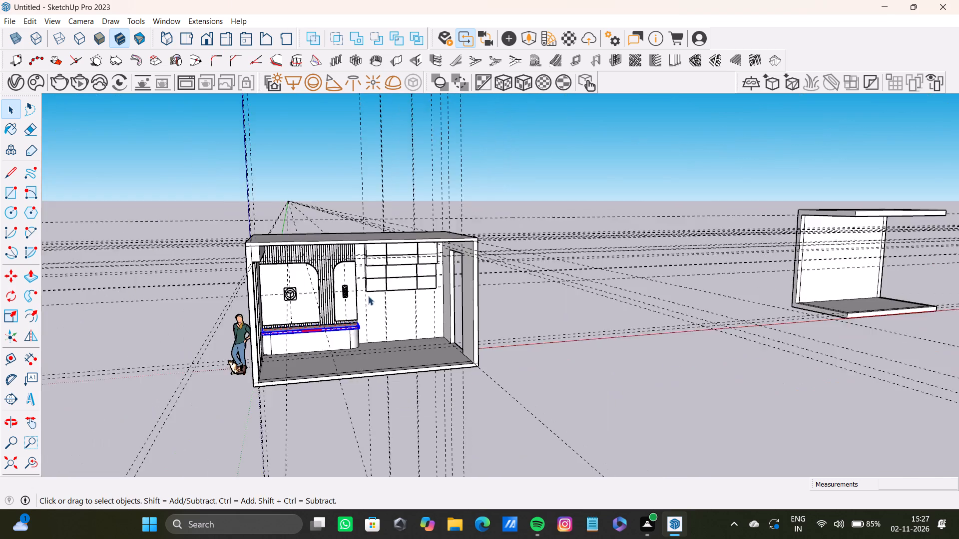
scroll(368, 296, "down", 5)
middle_click_drag(383, 303, 374, 305)
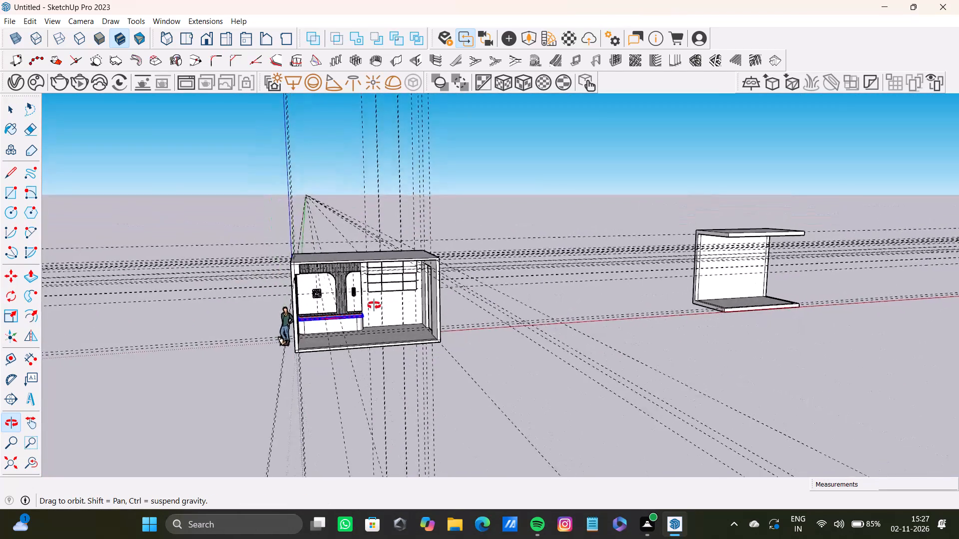
middle_click_drag(374, 305, 368, 308)
scroll(370, 309, "up", 15)
middle_click_drag(378, 303, 361, 230)
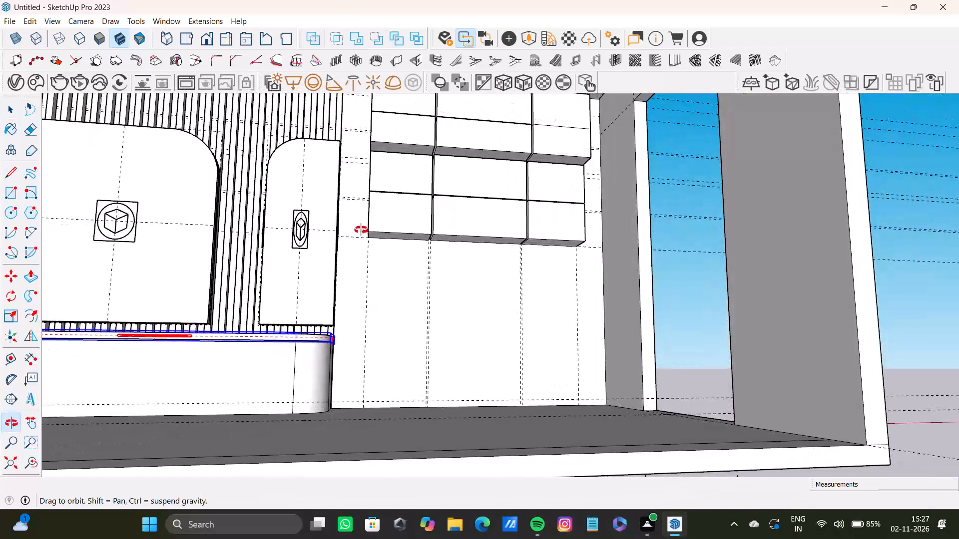
middle_click_drag(361, 230, 362, 225)
scroll(380, 220, "down", 8)
middle_click_drag(396, 218, 424, 219)
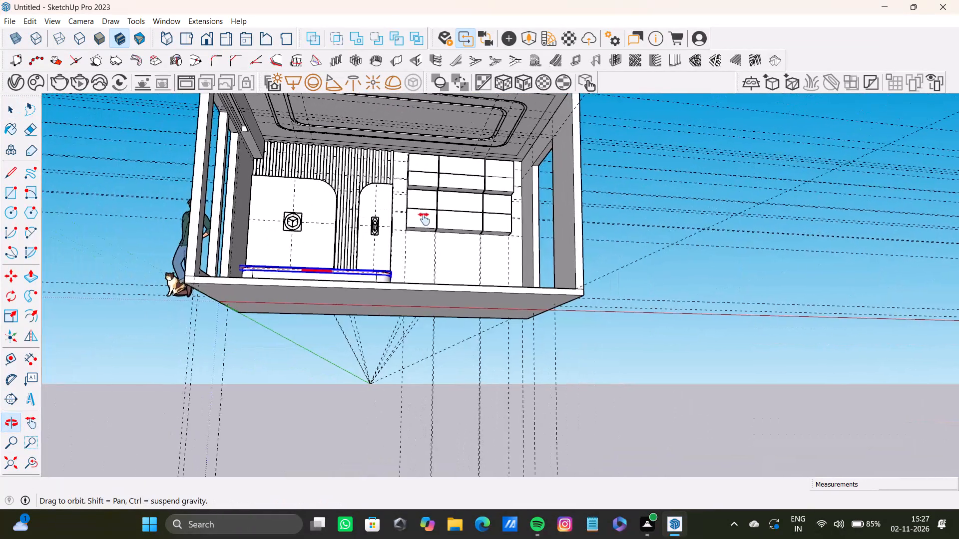
middle_click_drag(424, 219, 425, 219)
scroll(425, 218, "up", 13)
left_click(427, 206)
key("p")
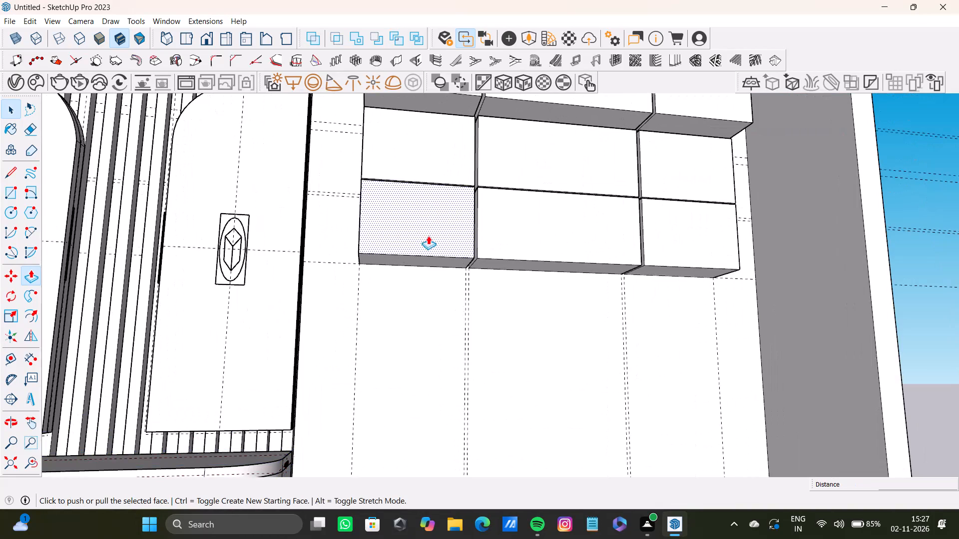
left_click_drag(391, 234, 371, 262)
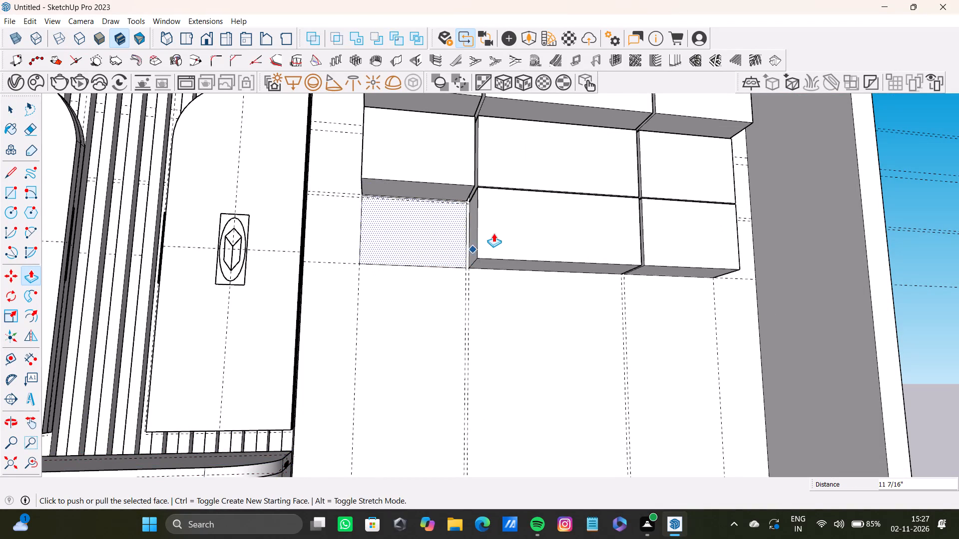
Push the bottom row's middle box and the box nearest the side wall back flush with the wall, the latter by 11 7/16".
left_click_drag(496, 228, 469, 250)
key("ctrl+z")
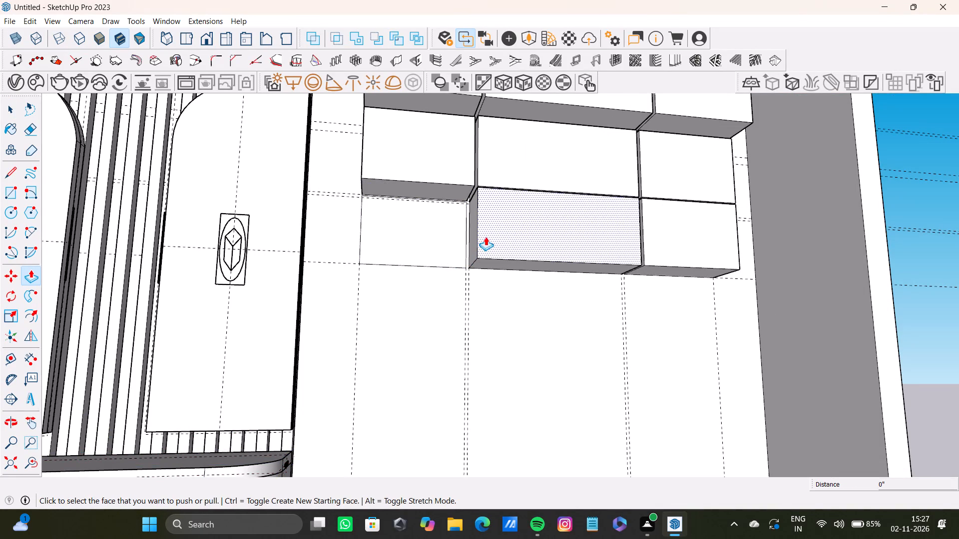
left_click_drag(490, 235, 446, 248)
left_click_drag(651, 239, 604, 259)
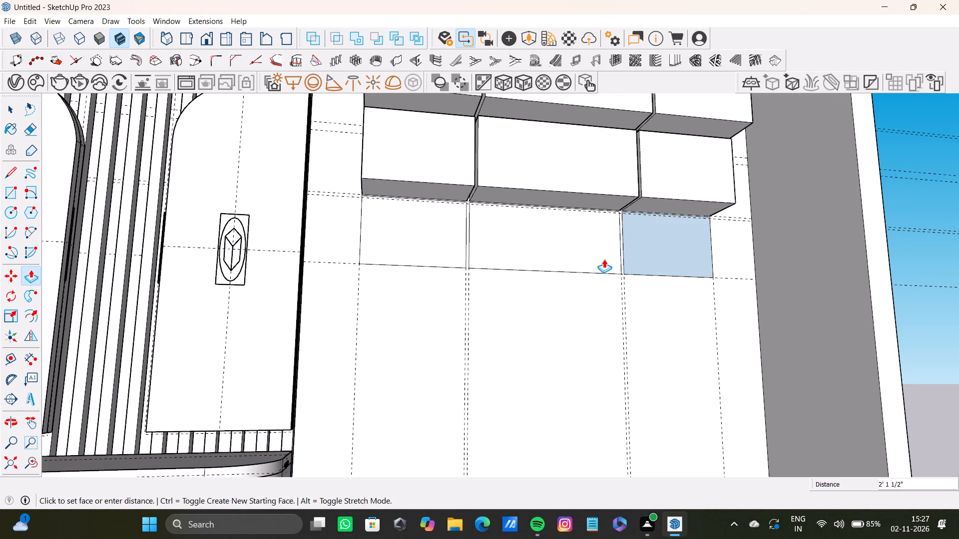
left_click_drag(604, 259, 597, 261)
scroll(626, 244, "down", 8)
scroll(621, 240, "up", 4)
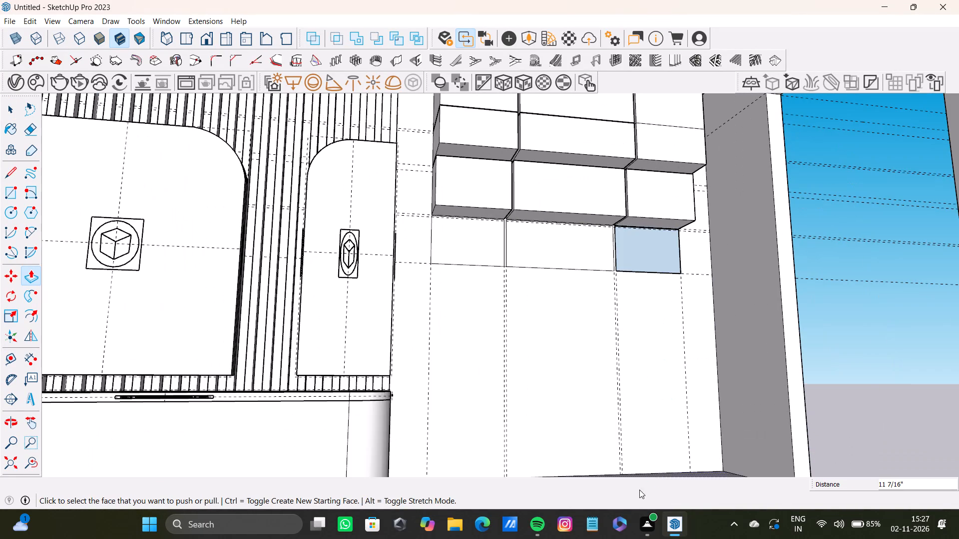
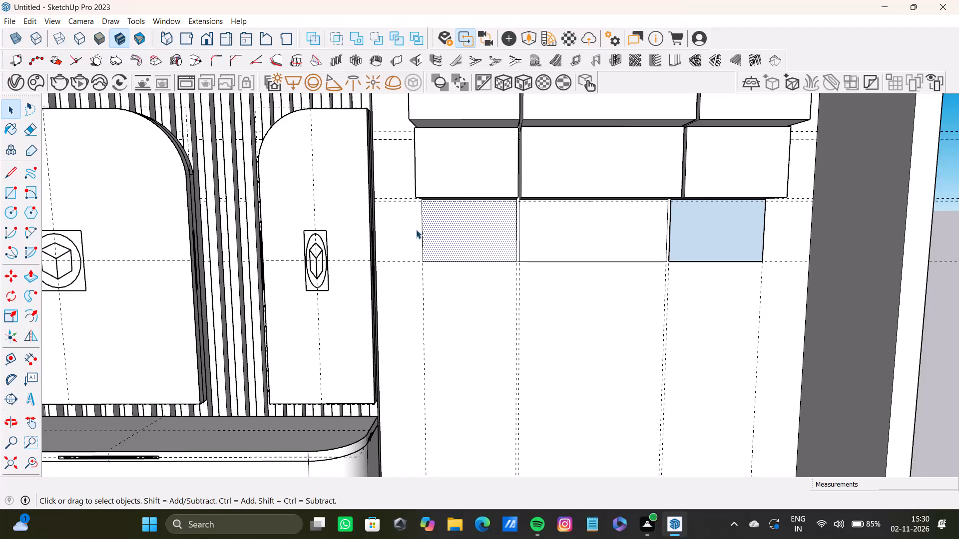
Delete the leftover wall outlines of the two flattened bottom-row boxes, the one nearest the rounded panels and the middle one.
scroll(455, 246, "up", 14)
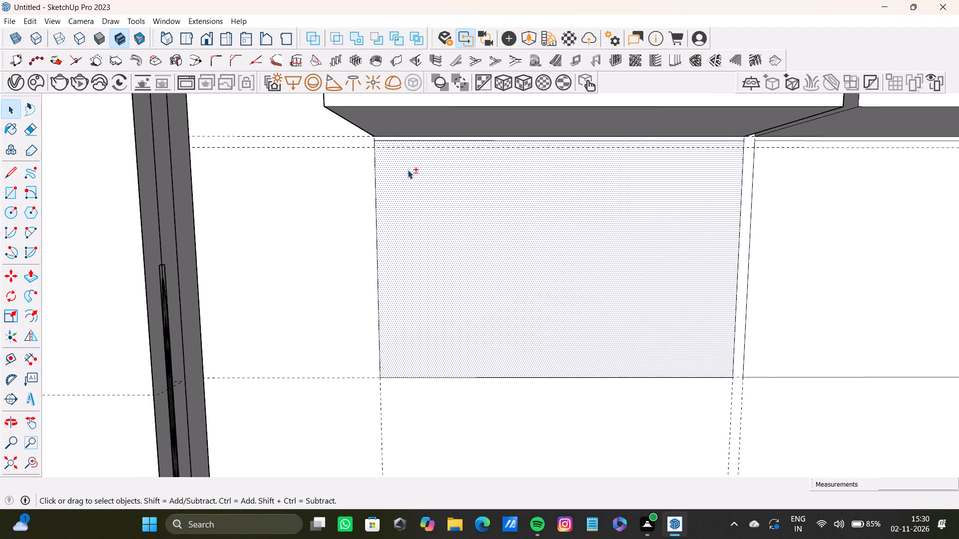
left_click(434, 135, "shift")
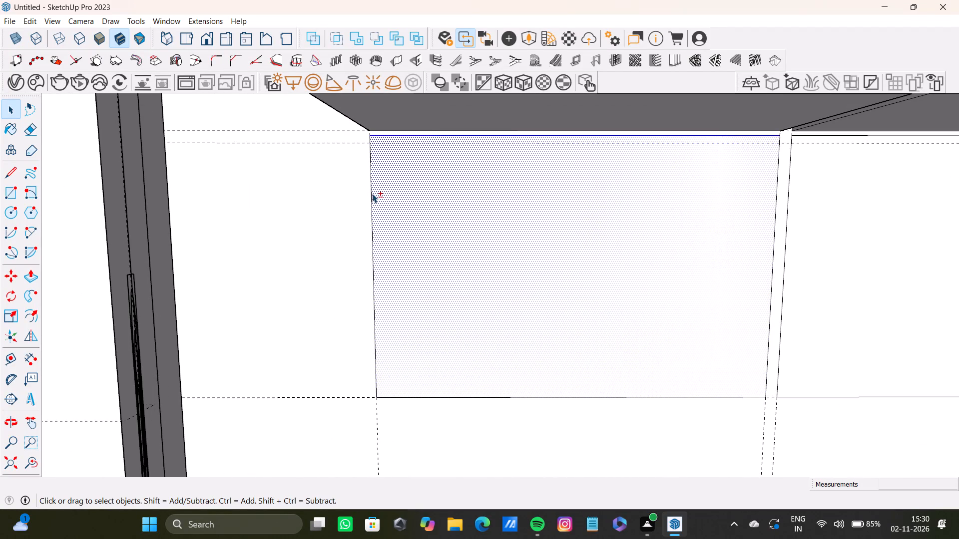
left_click(372, 194, "shift")
left_click(770, 264, "shift")
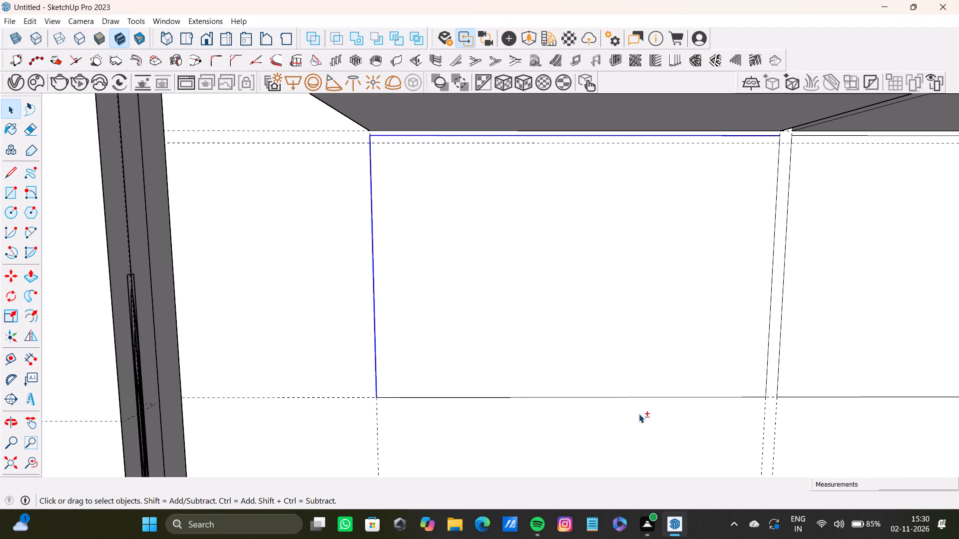
left_click(641, 306, "shift")
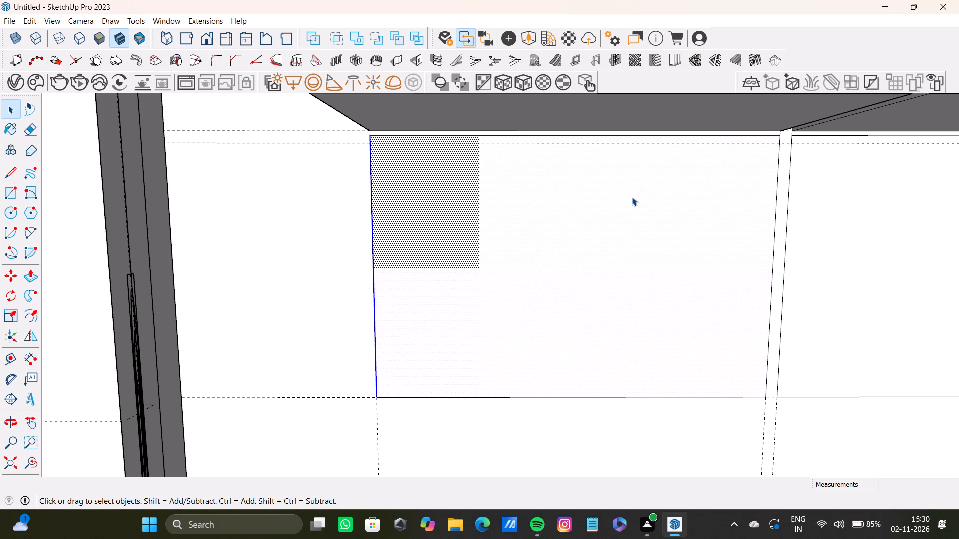
left_click(612, 193, "shift")
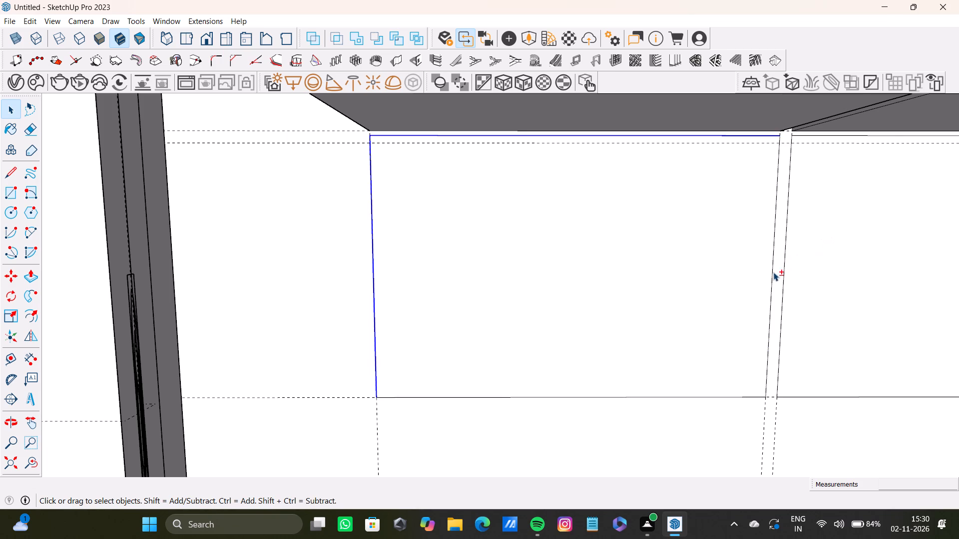
left_click(770, 271, "shift")
left_click(753, 362, "shift")
left_click(767, 370, "shift")
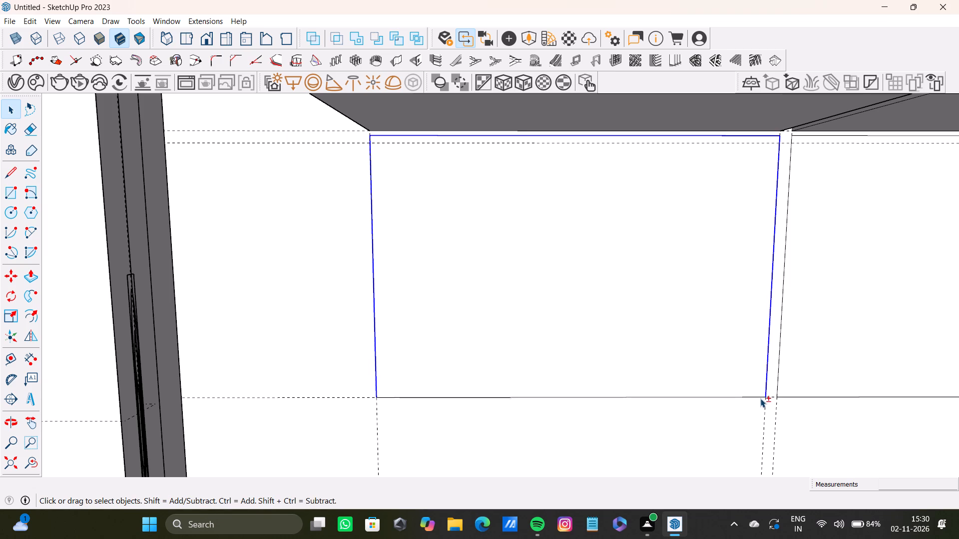
left_click(760, 394, "shift")
left_click(706, 326, "shift")
left_click(566, 398, "shift")
scroll(568, 395, "down", 7, "shift")
middle_click_drag(628, 331, 414, 289, "shift")
scroll(553, 242, "up", 8, "shift")
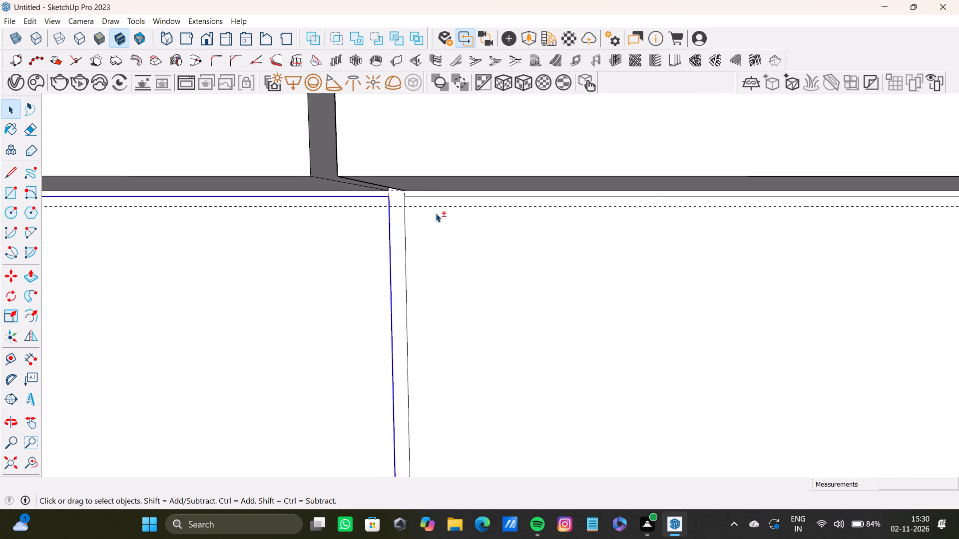
scroll(436, 213, "up", 6, "shift")
left_click(426, 194, "shift")
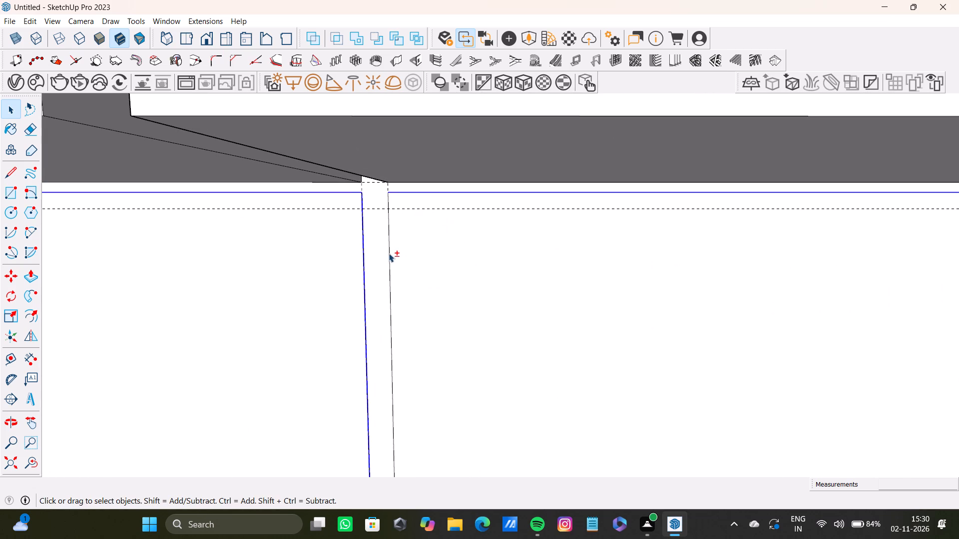
left_click(390, 257, "shift")
scroll(407, 252, "down", 16, "shift")
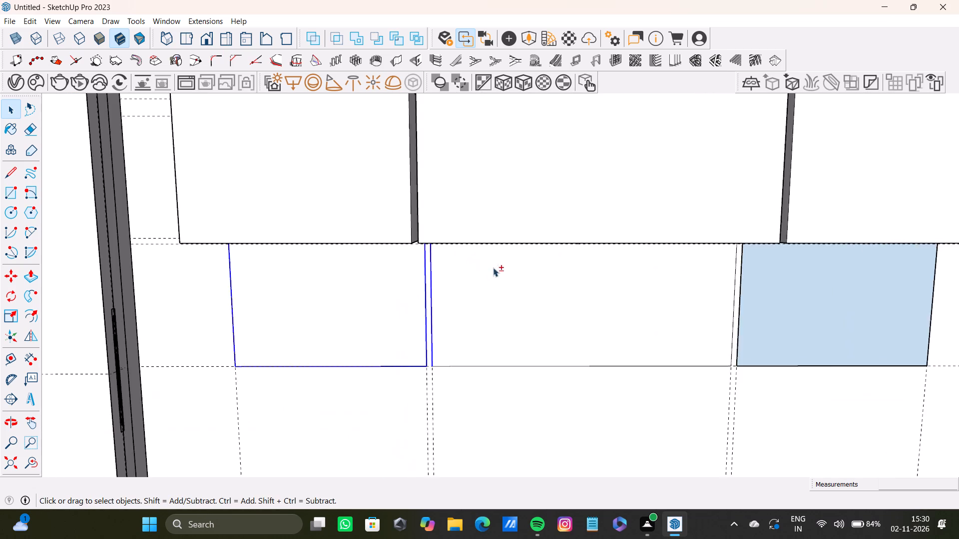
middle_click_drag(493, 268, 438, 246, "shift")
scroll(677, 322, "up", 10, "shift")
left_click(679, 338, "shift")
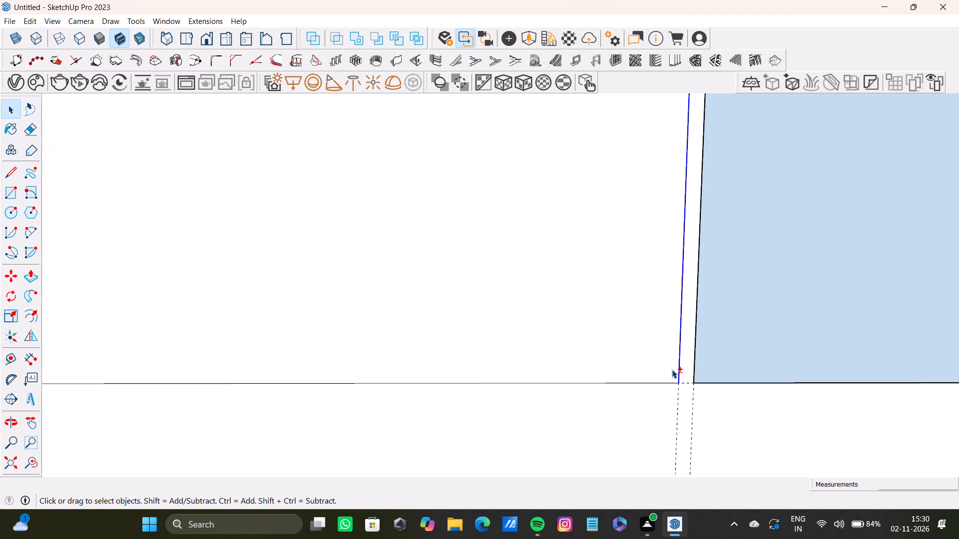
left_click(655, 383, "shift")
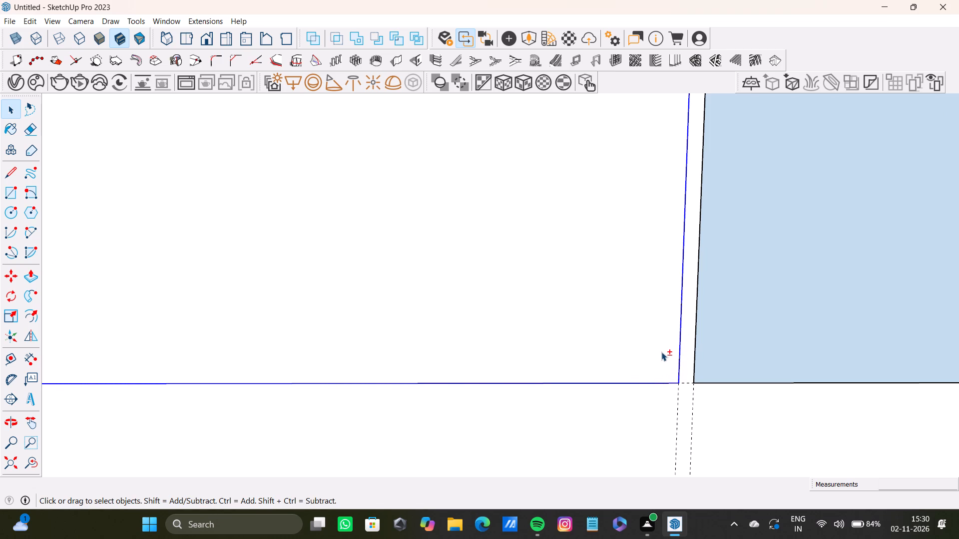
key("shift+Delete")
Reverse the remaining blue rectangular face of the flattened bottom-row box nearest the side wall.
scroll(665, 348, "down", 20)
scroll(665, 348, "down", 4)
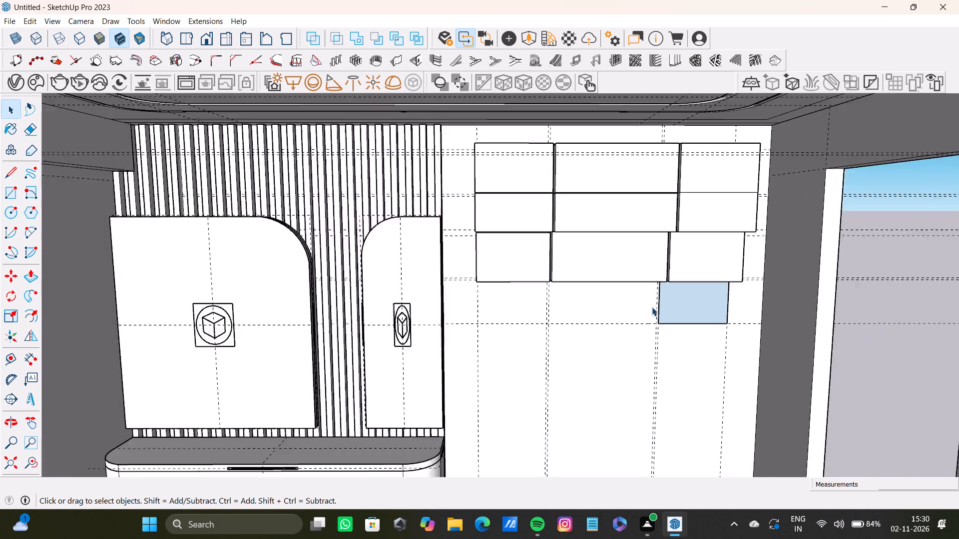
scroll(652, 307, "down", 4)
middle_click_drag(652, 307, 741, 272)
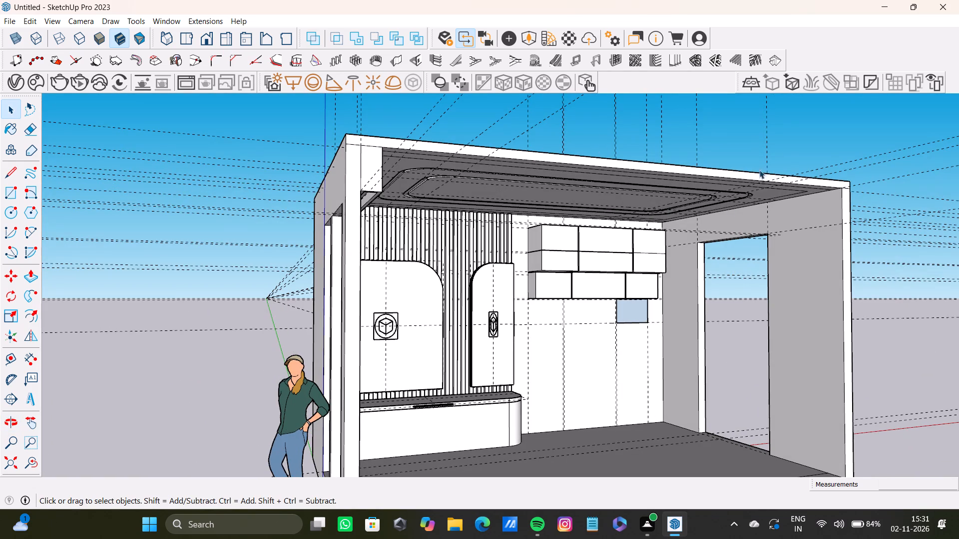
key("space")
scroll(596, 311, "up", 17)
right_click(575, 290)
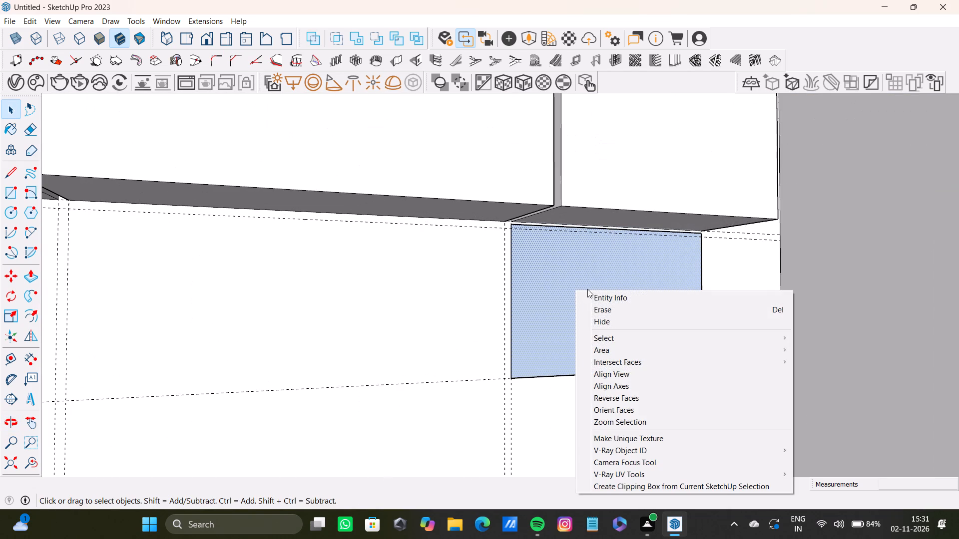
left_click(615, 397)
Delete the four outline edges of the flattened bottom-row rectangle nearest the side wall.
scroll(506, 223, "up", 6)
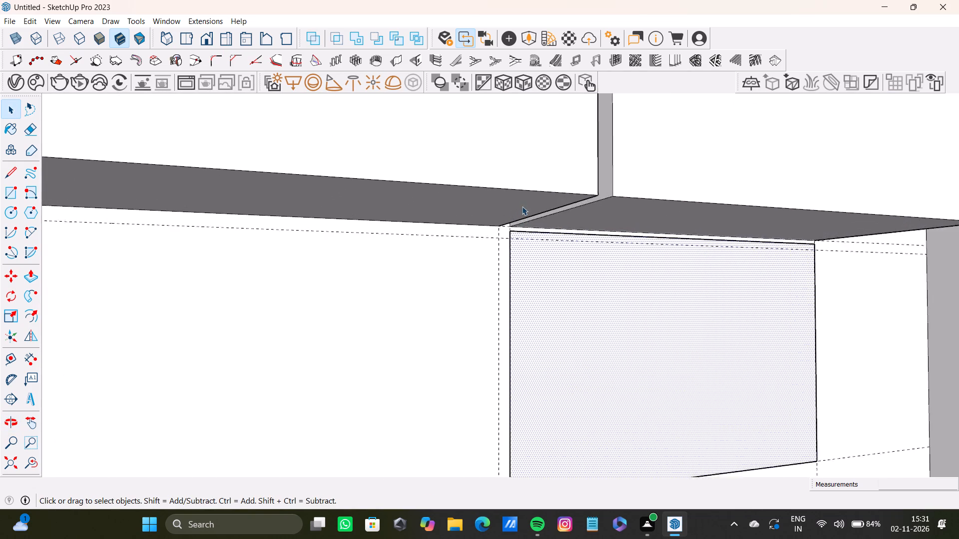
scroll(522, 206, "up", 8)
scroll(521, 261, "down", 11)
middle_click_drag(519, 270, 521, 264, "shift")
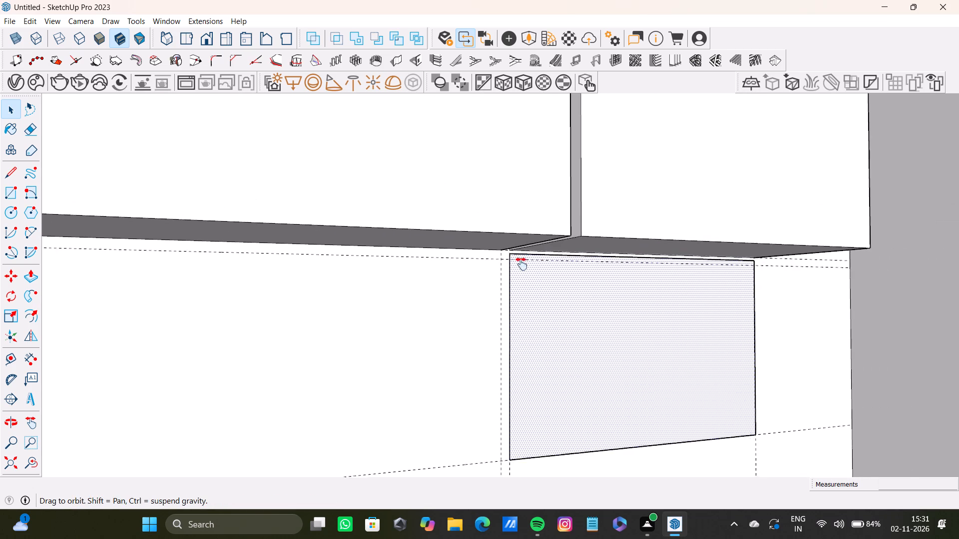
middle_click_drag(521, 264, 513, 255, "shift")
scroll(511, 251, "up", 8, "shift")
left_click(514, 227, "shift")
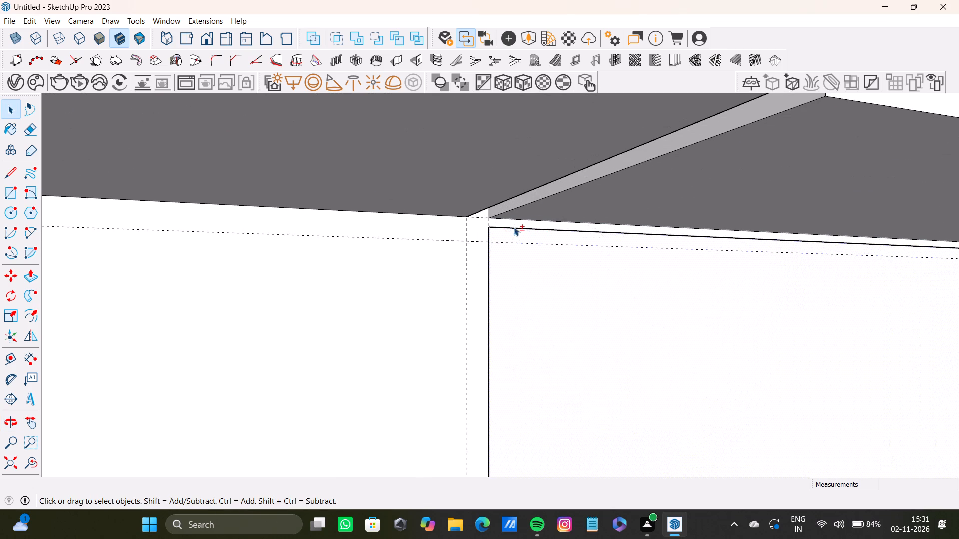
left_click(519, 257, "shift")
left_click(489, 249, "shift")
scroll(559, 258, "down", 6, "shift")
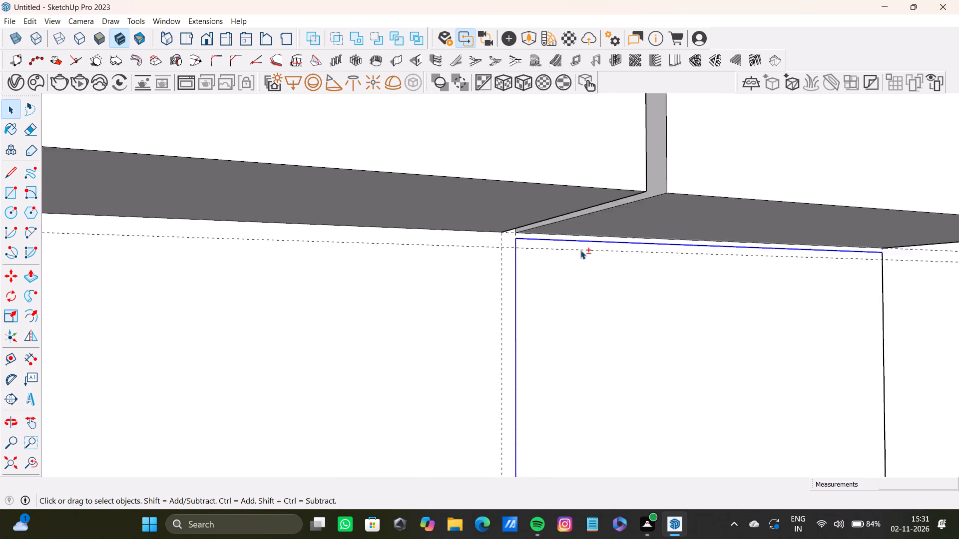
scroll(580, 250, "down", 3, "shift")
middle_click_drag(628, 279, 491, 246, "shift")
scroll(650, 281, "up", 4, "shift")
left_click(641, 303, "shift")
scroll(635, 307, "down", 4, "shift")
middle_click_drag(556, 315, 514, 206, "shift")
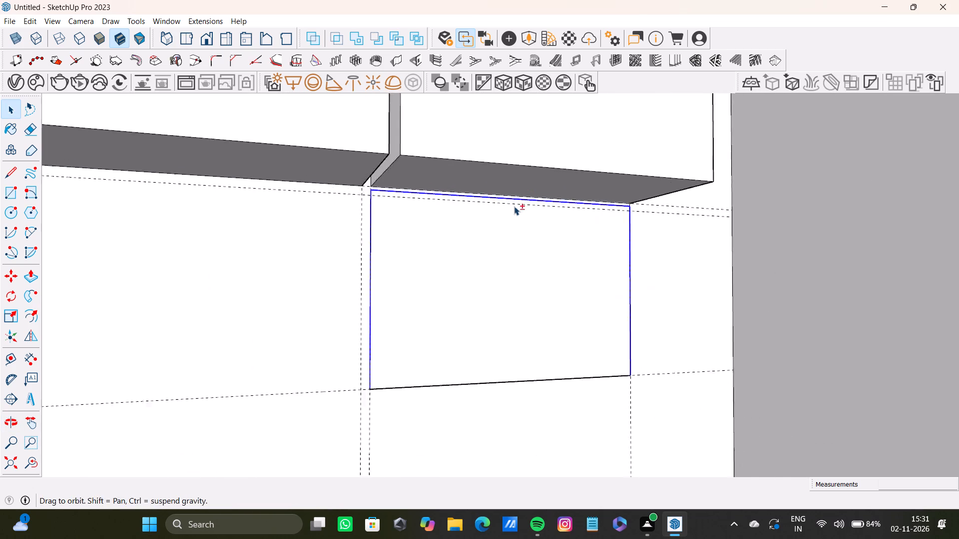
middle_click_drag(514, 206, 519, 217, "shift")
scroll(475, 313, "up", 3, "shift")
left_click(479, 318, "shift")
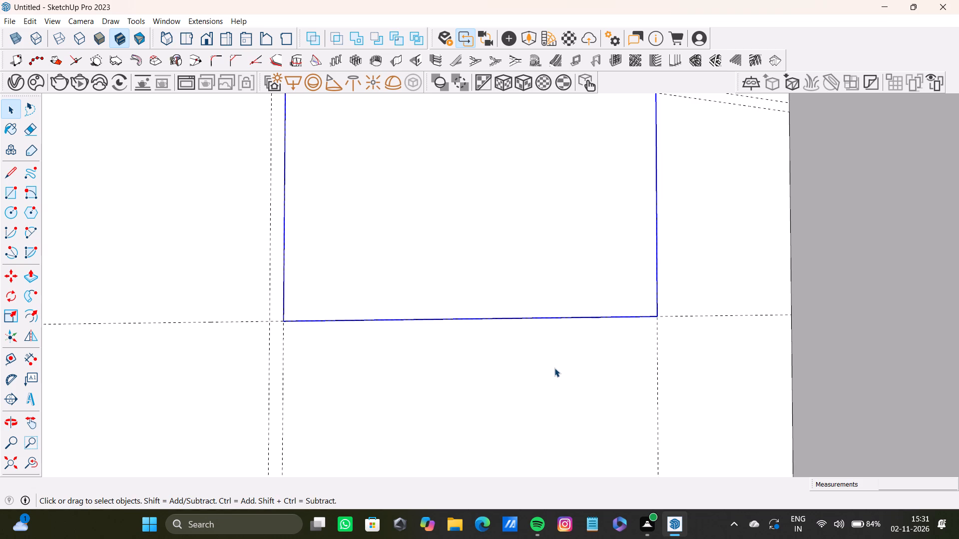
key("Delete")
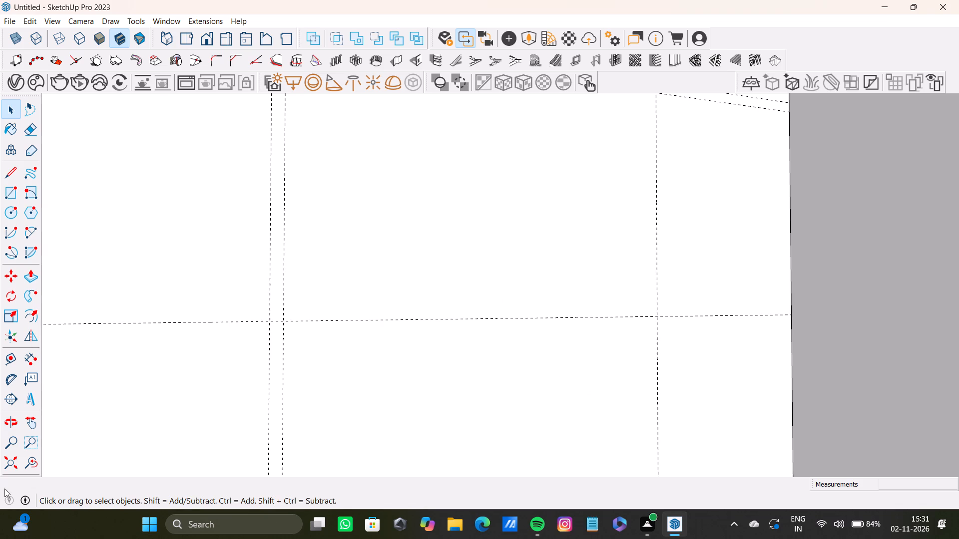
left_click(1, 455)
Place vertical guides 2" inside both side edges of the top-row box nearest the rounded panels.
scroll(207, 261, "up", 18)
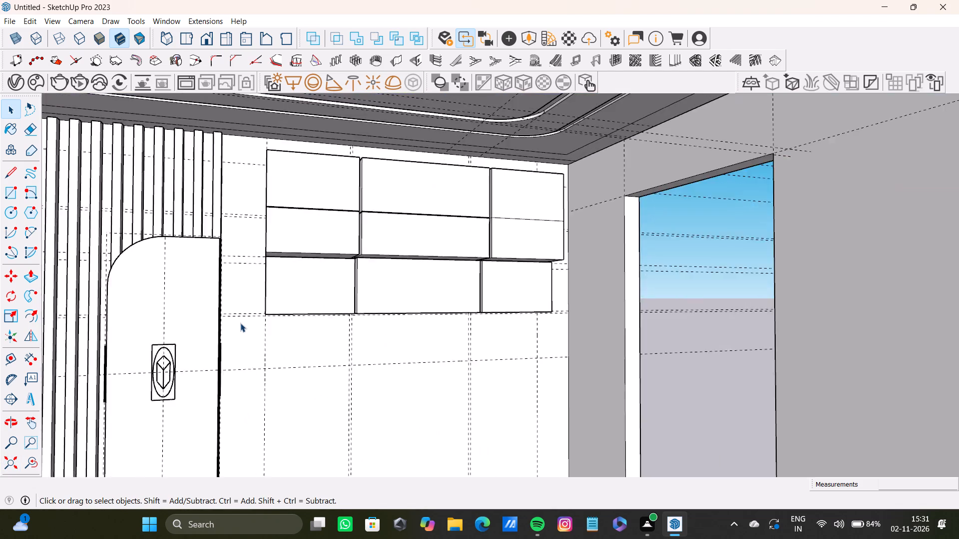
scroll(240, 323, "up", 3)
middle_click_drag(271, 309, 305, 340)
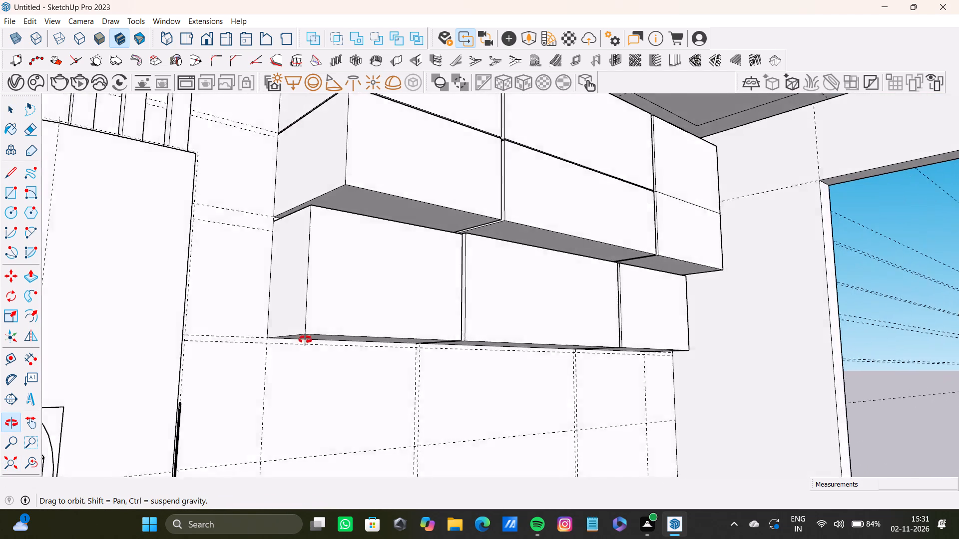
middle_click_drag(305, 340, 169, 369)
scroll(250, 278, "down", 10)
middle_click_drag(295, 247, 305, 314, "shift")
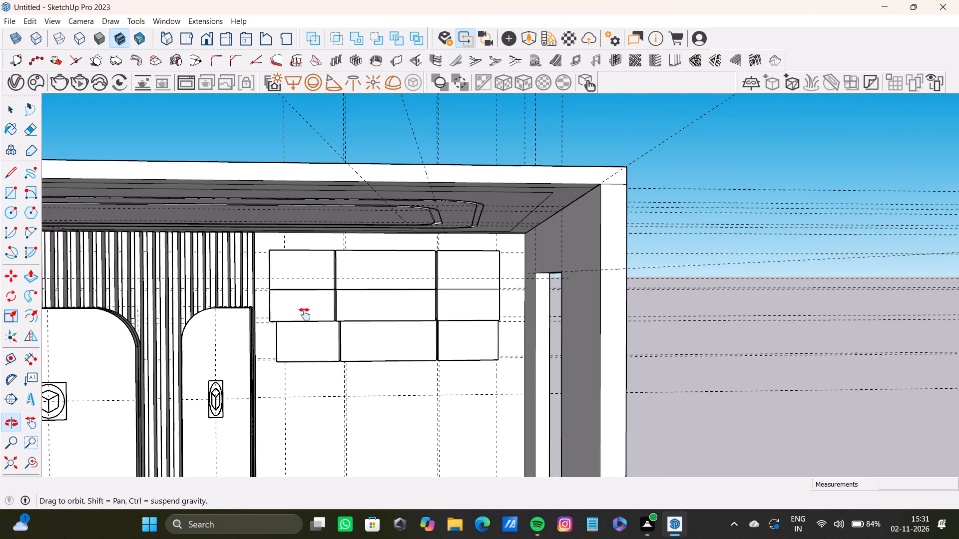
middle_click_drag(305, 314, 290, 282, "shift")
scroll(301, 279, "up", 9)
left_click(306, 274)
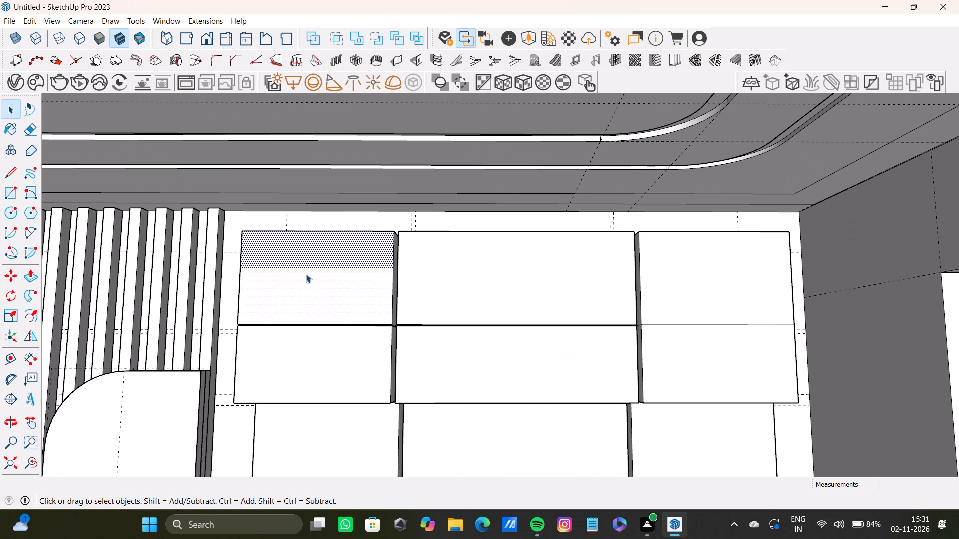
key("t")
scroll(244, 307, "up", 6)
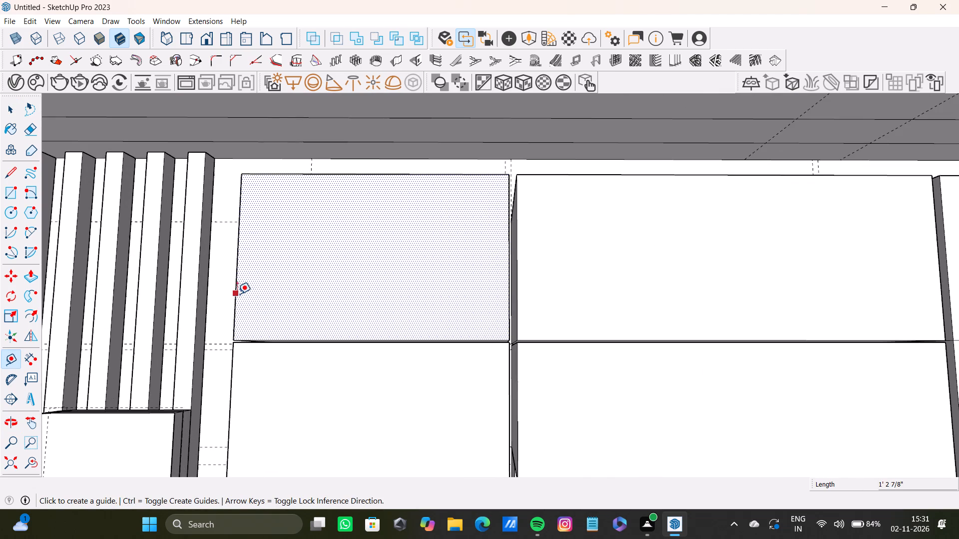
left_click(237, 294)
scroll(277, 286, "down", 8)
middle_click_drag(278, 282, 281, 315)
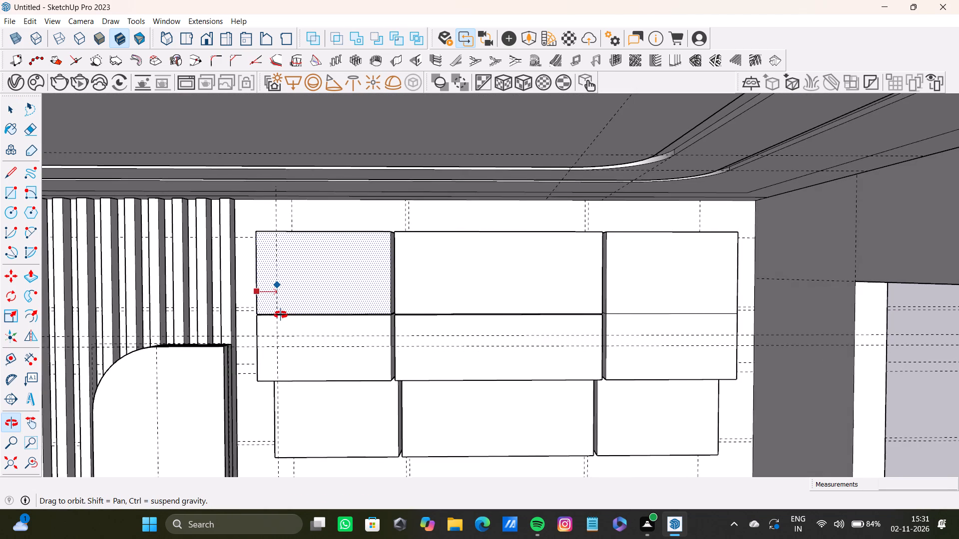
middle_click_drag(281, 315, 287, 292)
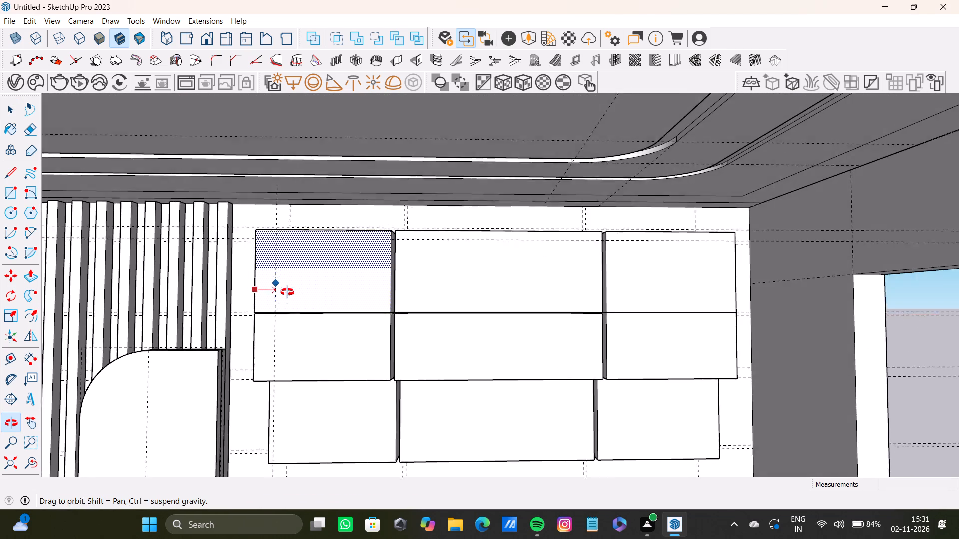
middle_click_drag(287, 292, 287, 281)
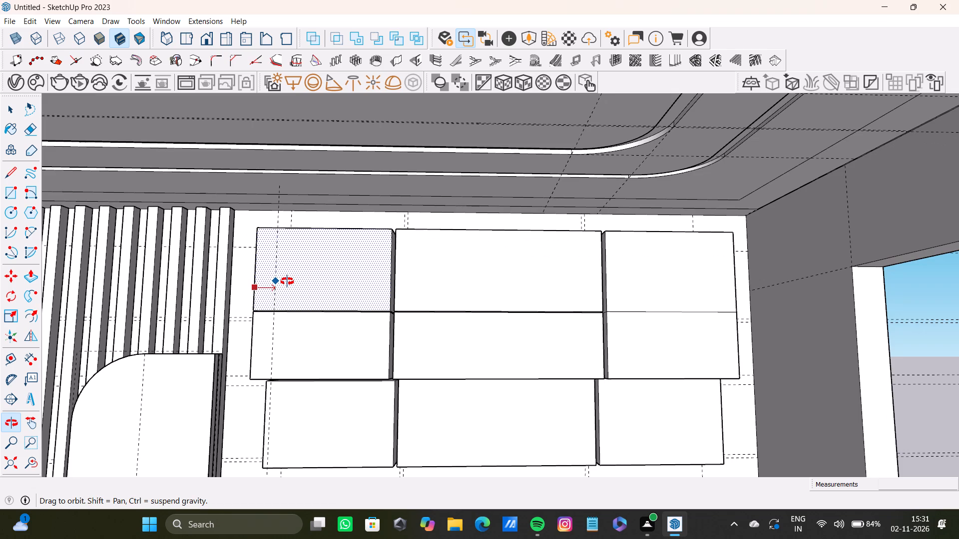
middle_click_drag(287, 281, 292, 278)
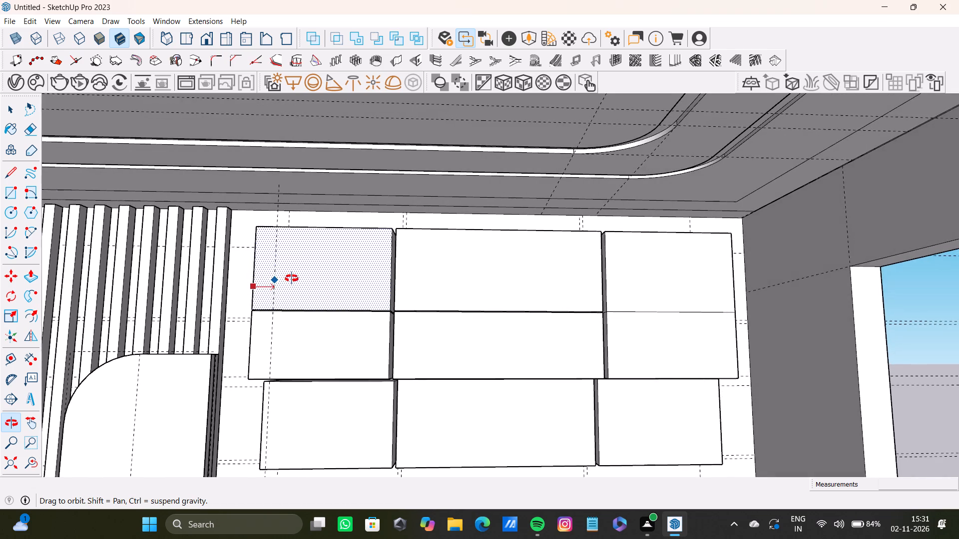
middle_click_drag(292, 278, 332, 264)
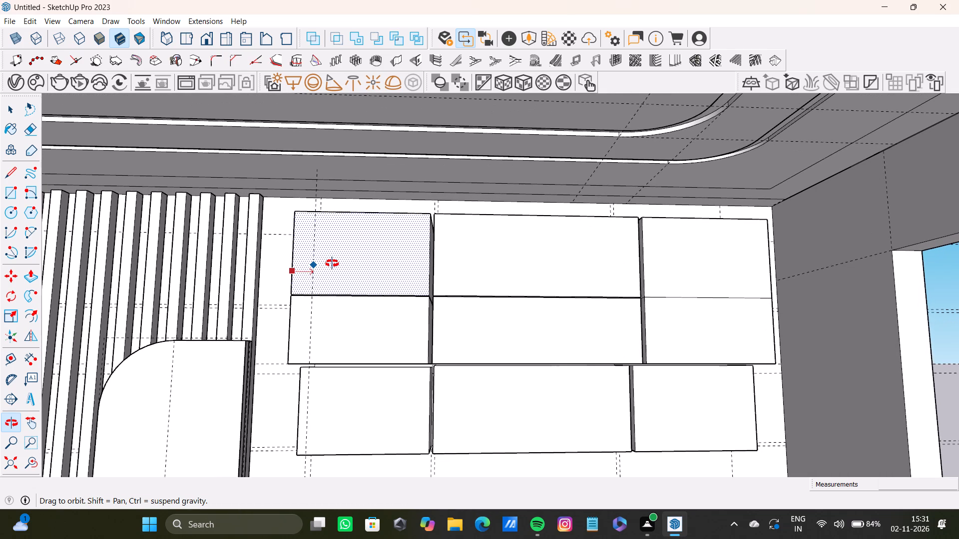
middle_click_drag(332, 264, 333, 264)
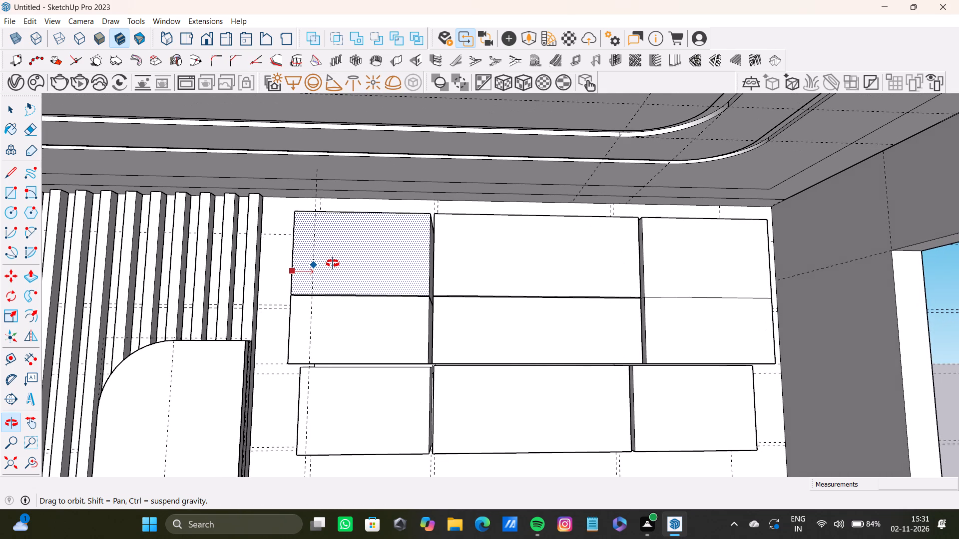
middle_click_drag(333, 264, 301, 289)
scroll(314, 273, "up", 8)
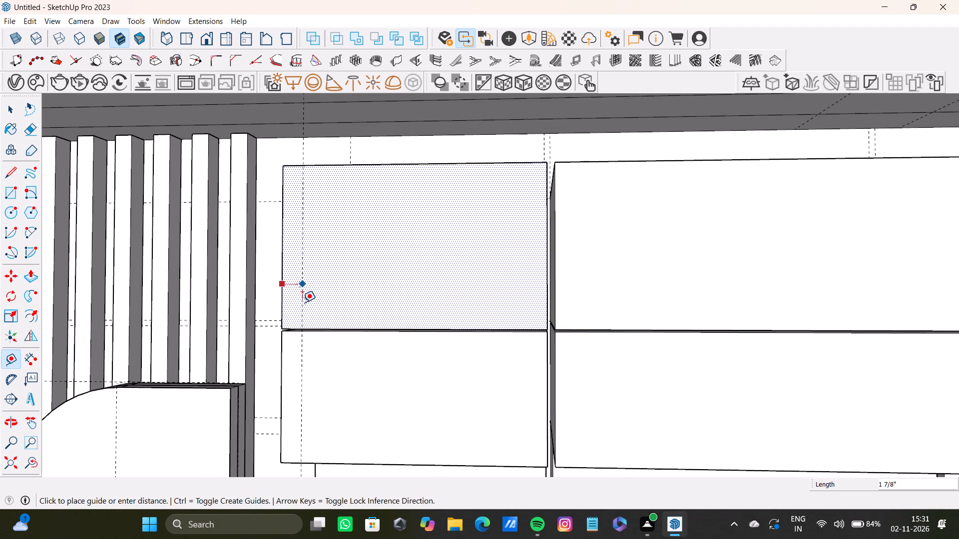
scroll(308, 427, "down", 4)
middle_click_drag(314, 419, 343, 358)
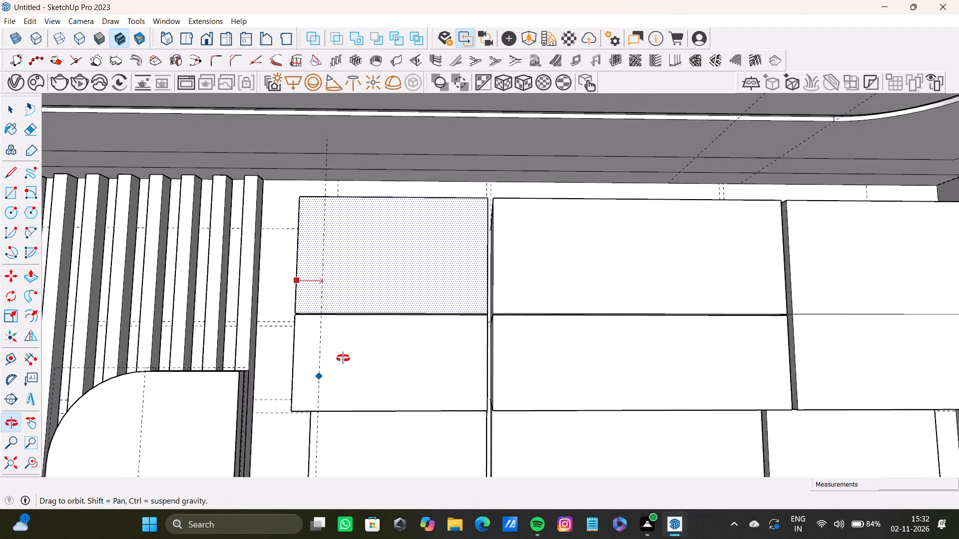
middle_click_drag(343, 358, 324, 365)
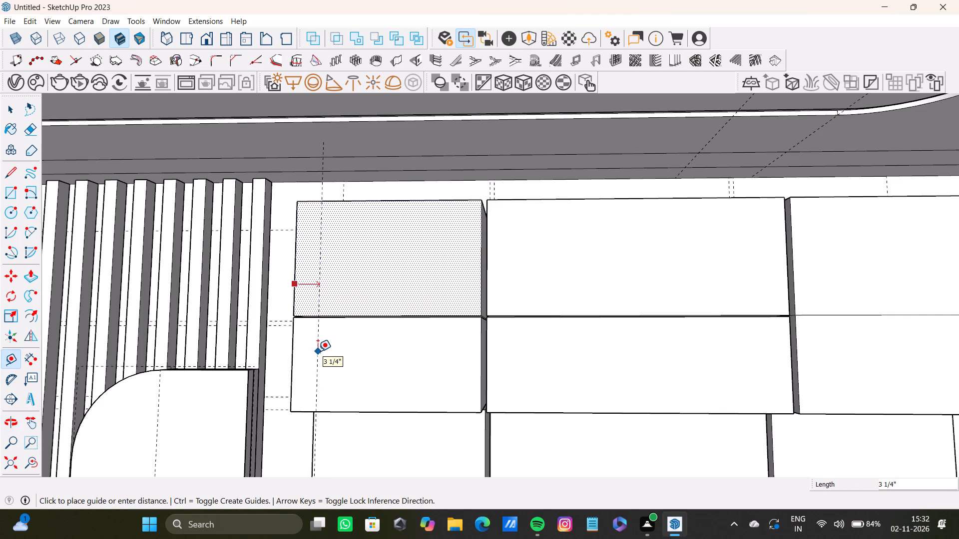
type("2\"")
key("Return")
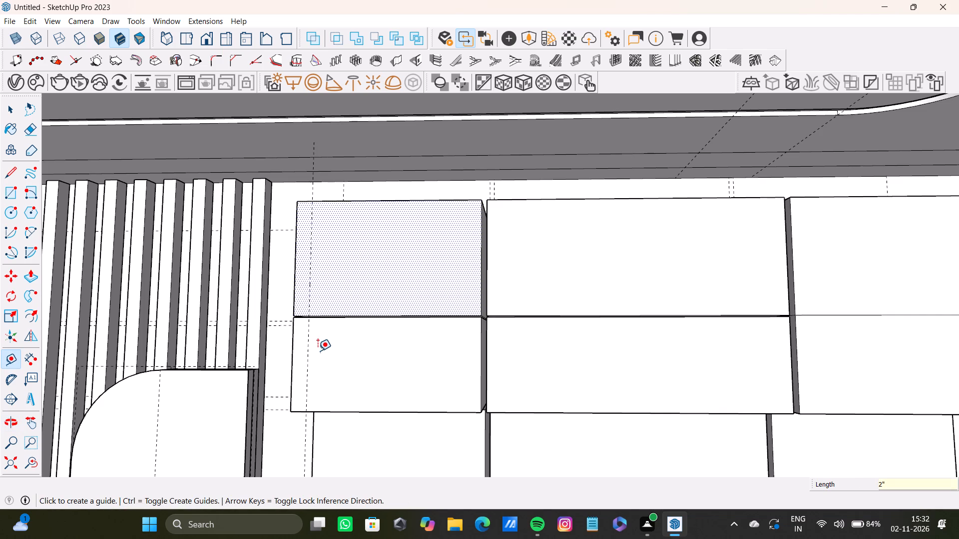
left_click_drag(480, 288, 475, 290)
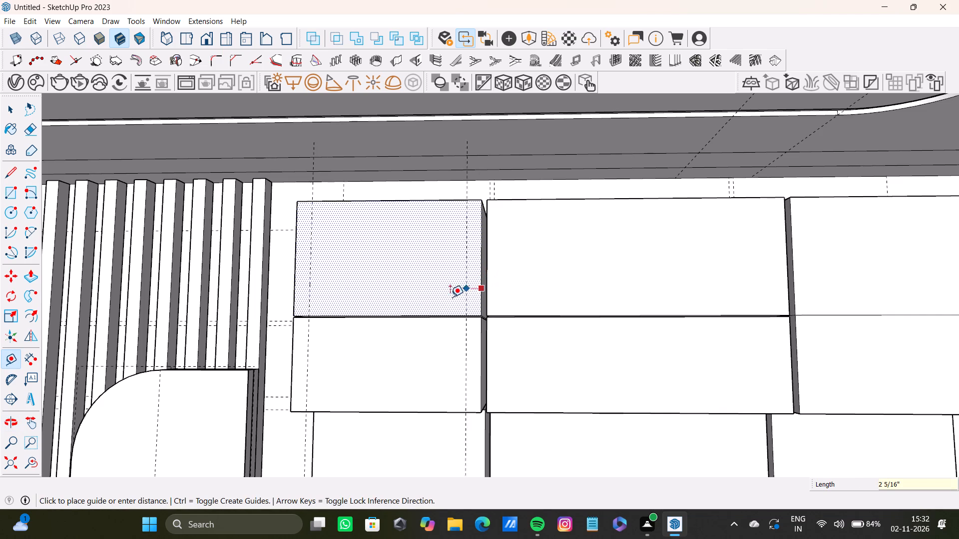
type("2\"")
key("Return")
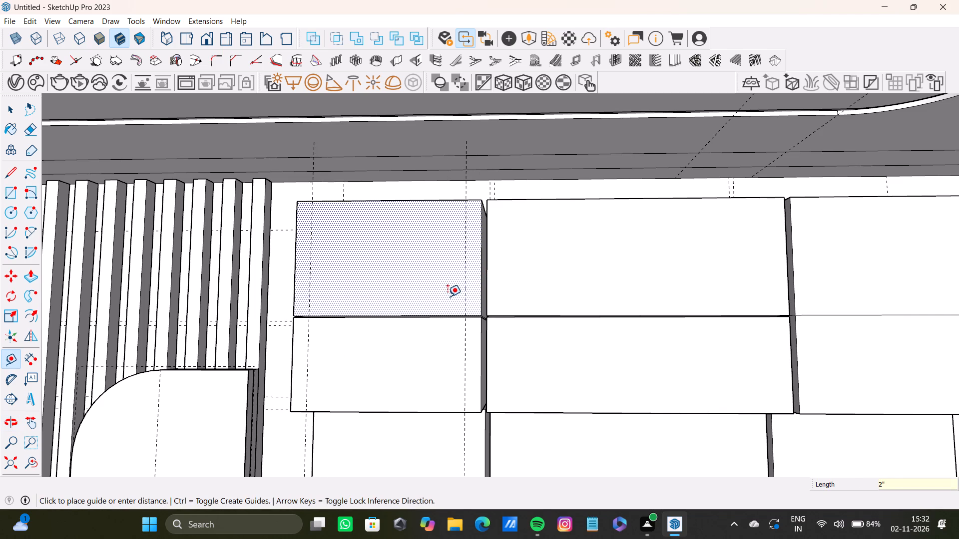
Add horizontal guides 2" below the top-row box's upper edge and 2" above the lower edges of the middle-row and top-row boxes nearest the rounded panels.
left_click(442, 200)
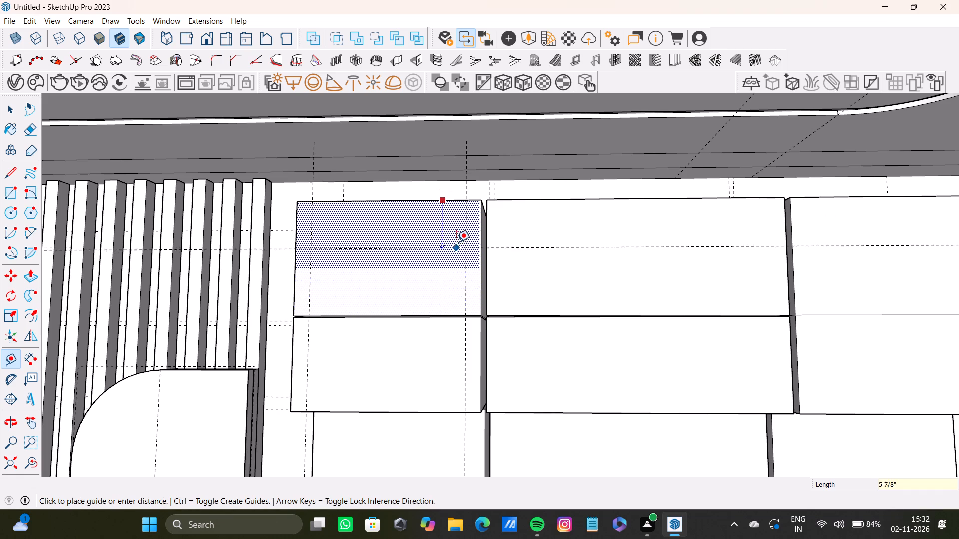
type("2\"")
key("Return")
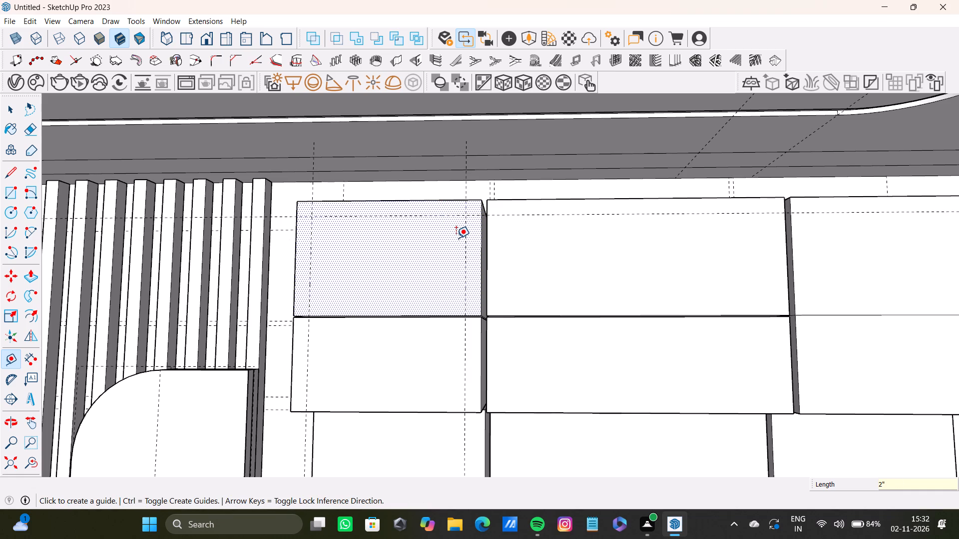
left_click(380, 411)
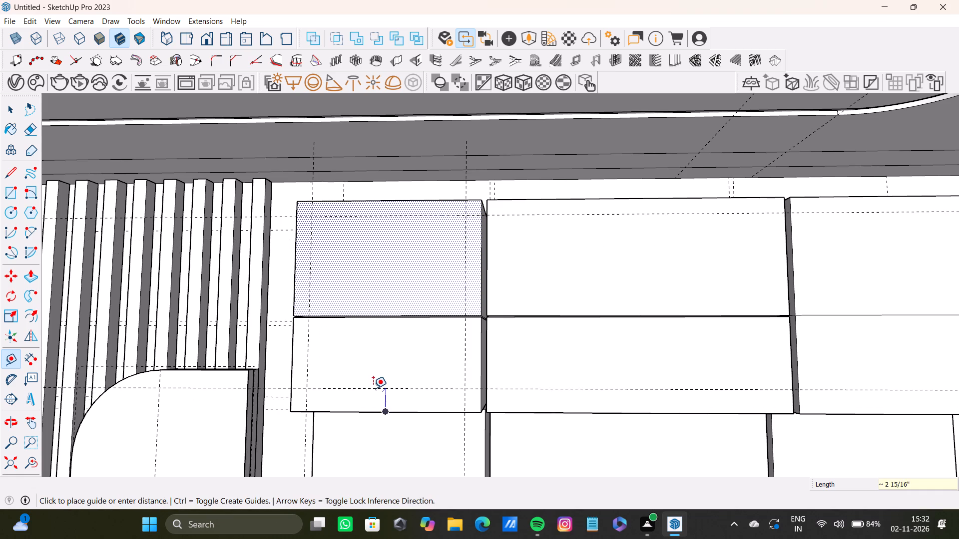
type("2\"")
key("Return")
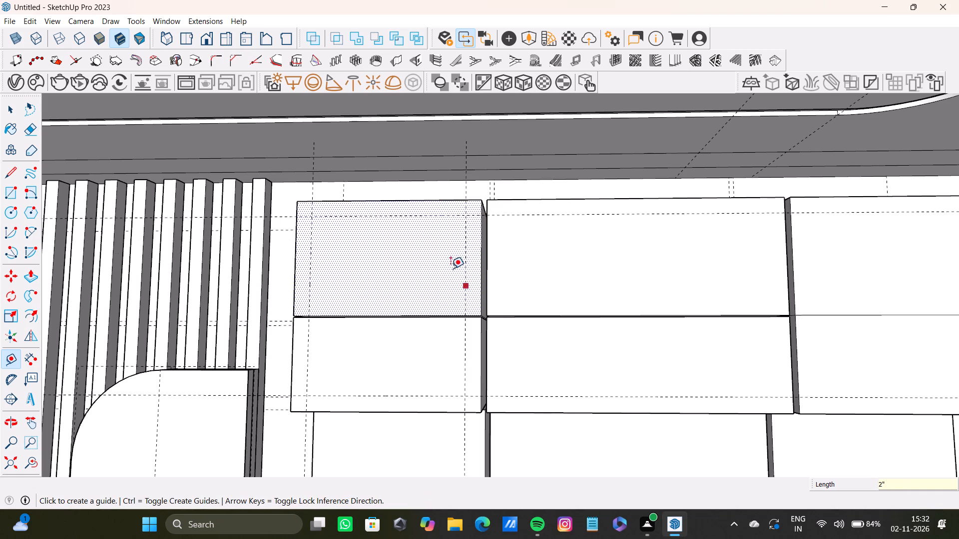
left_click(441, 314)
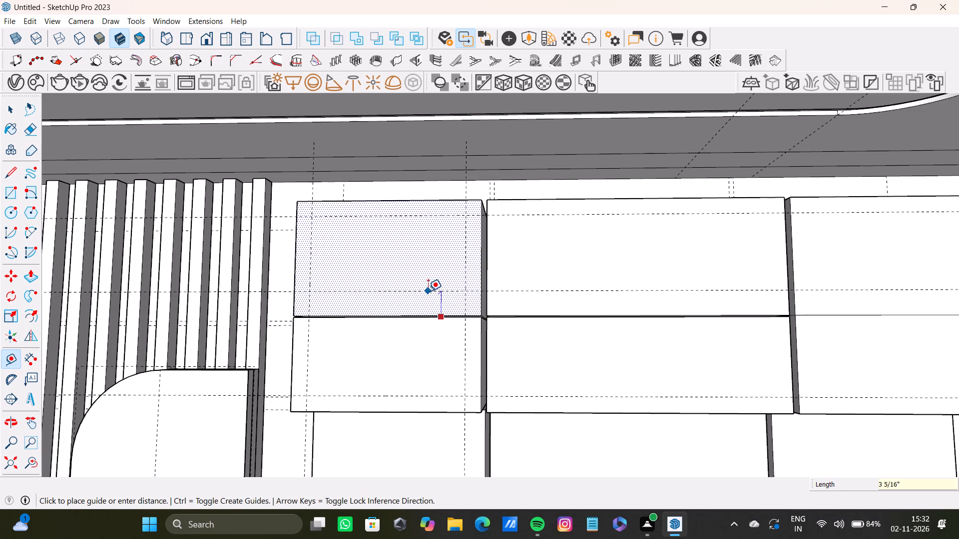
type("2\"")
key("Return")
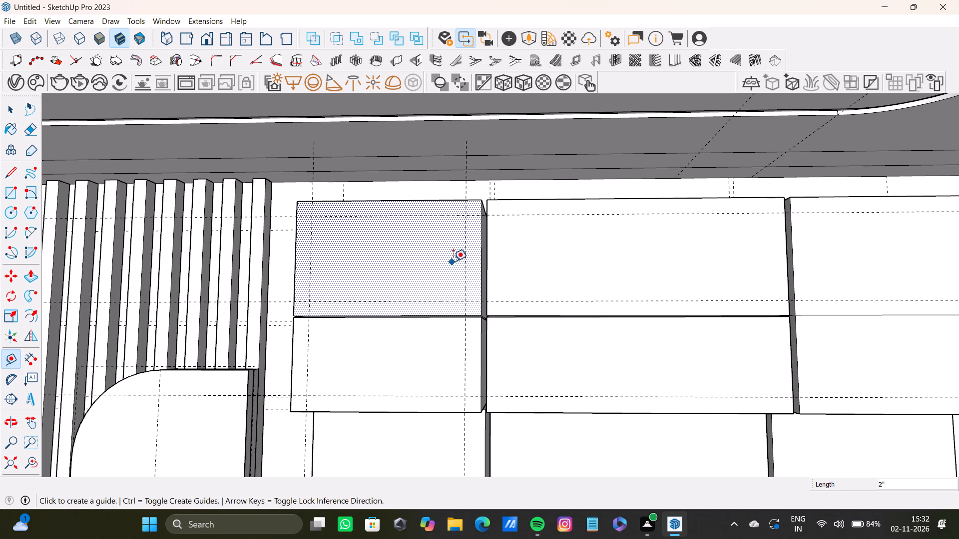
Place vertical guides 2" inside both side edges of the top row's middle box.
scroll(479, 263, "up", 6)
left_click(493, 263)
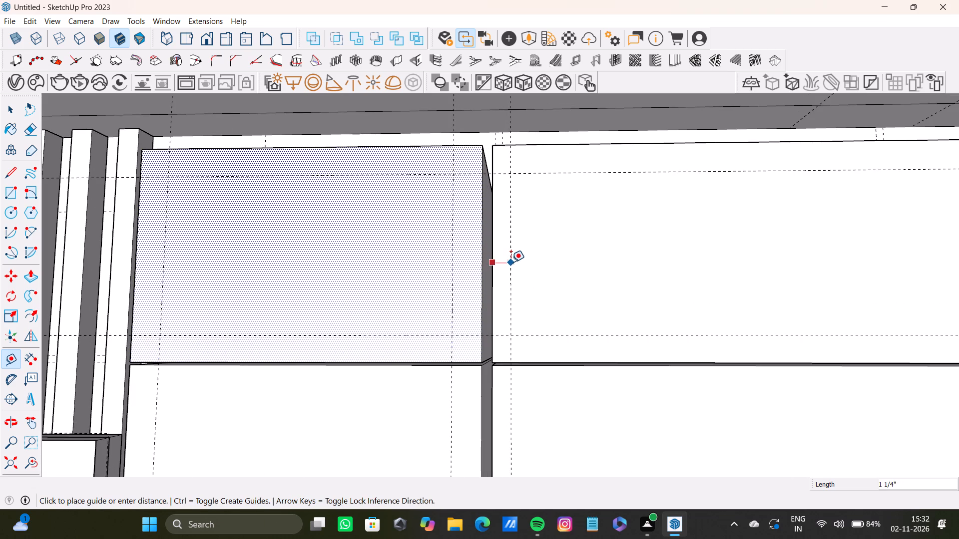
type("2\"")
key("Return")
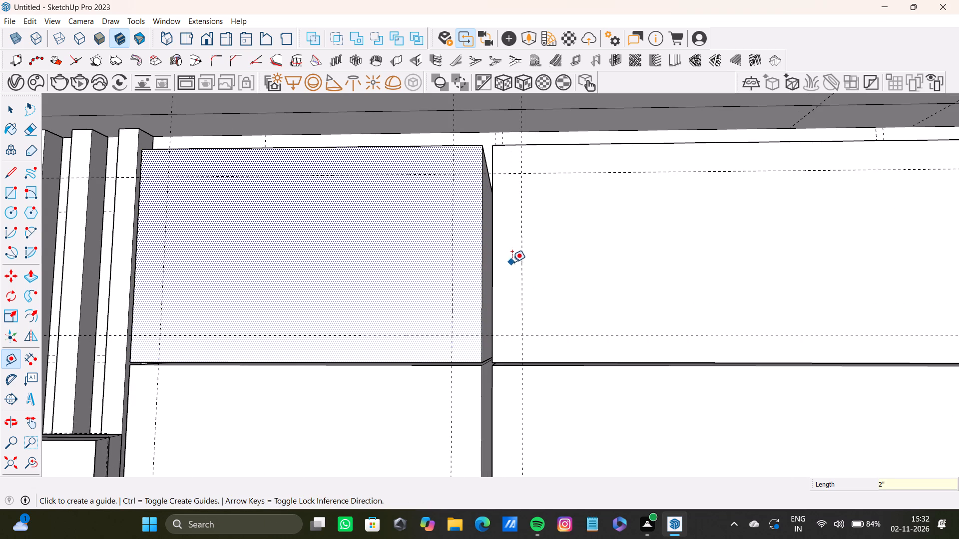
scroll(495, 290, "down", 7)
middle_click_drag(503, 338, 381, 312, "shift")
scroll(391, 345, "up", 4)
scroll(578, 307, "down", 4)
middle_click(611, 266, "shift")
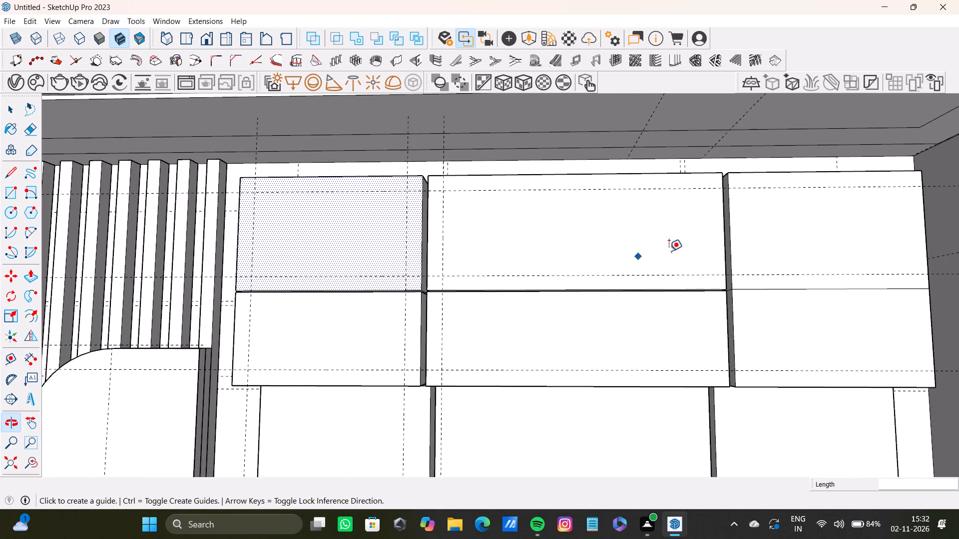
scroll(685, 249, "up", 4)
left_click(744, 256)
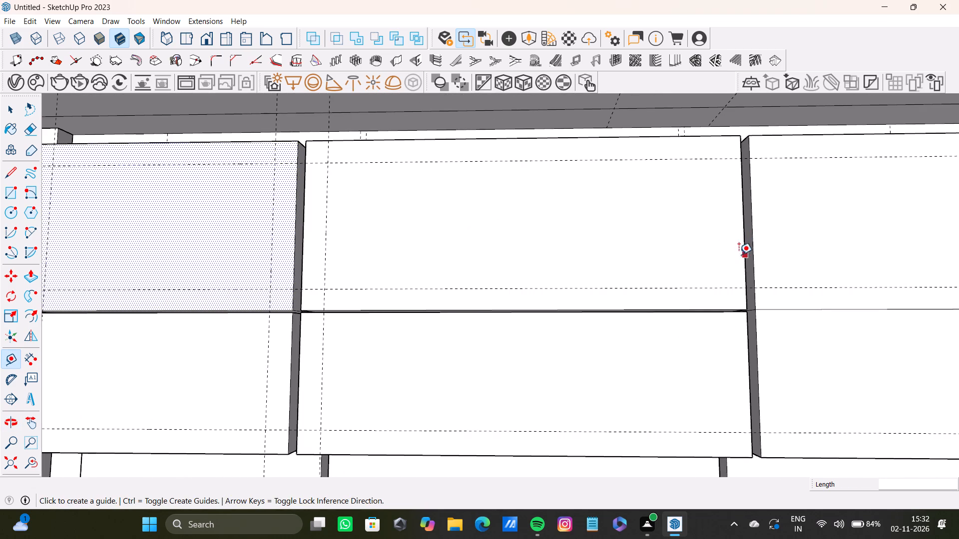
type("2\"")
key("Return")
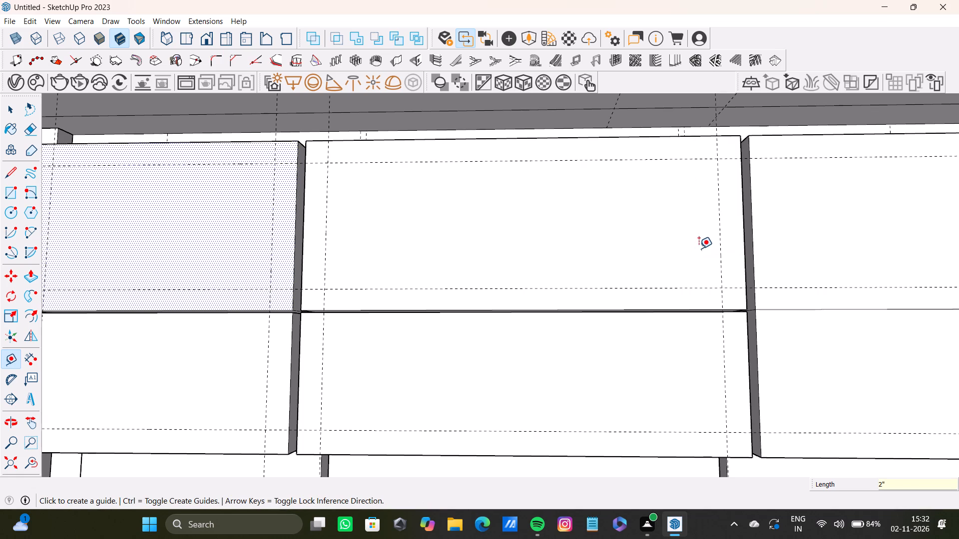
Place vertical guides 2" inside both side edges of the top-row box nearest the side wall.
scroll(0, 225, "down", 12)
scroll(437, 246, "up", 4)
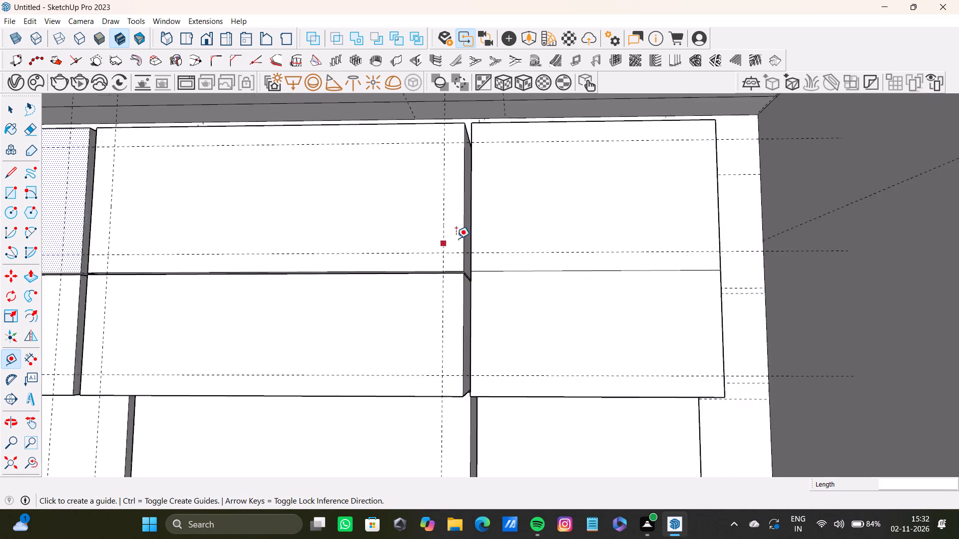
scroll(456, 239, "up", 7)
left_click(479, 239)
type("2\"")
key("Return")
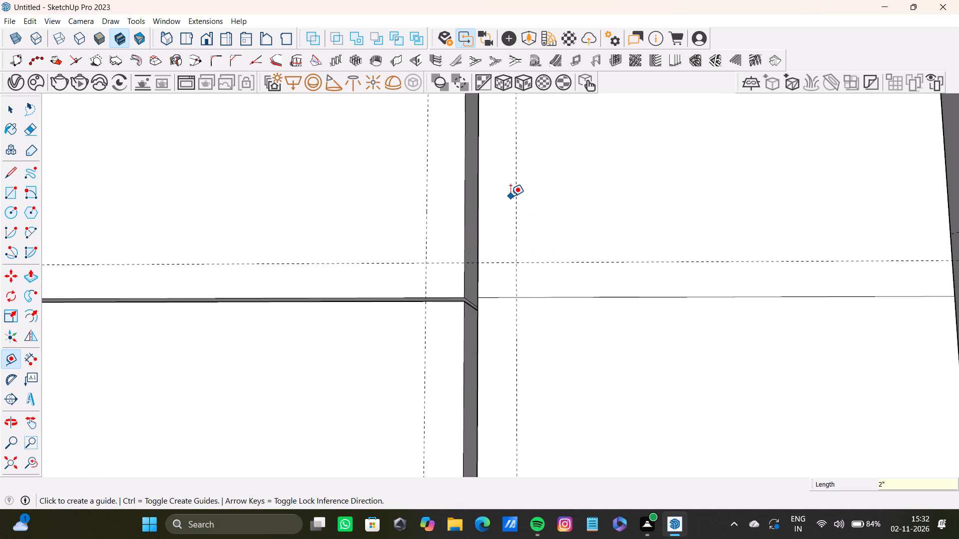
scroll(501, 193, "down", 6)
middle_click_drag(527, 184, 468, 199, "shift")
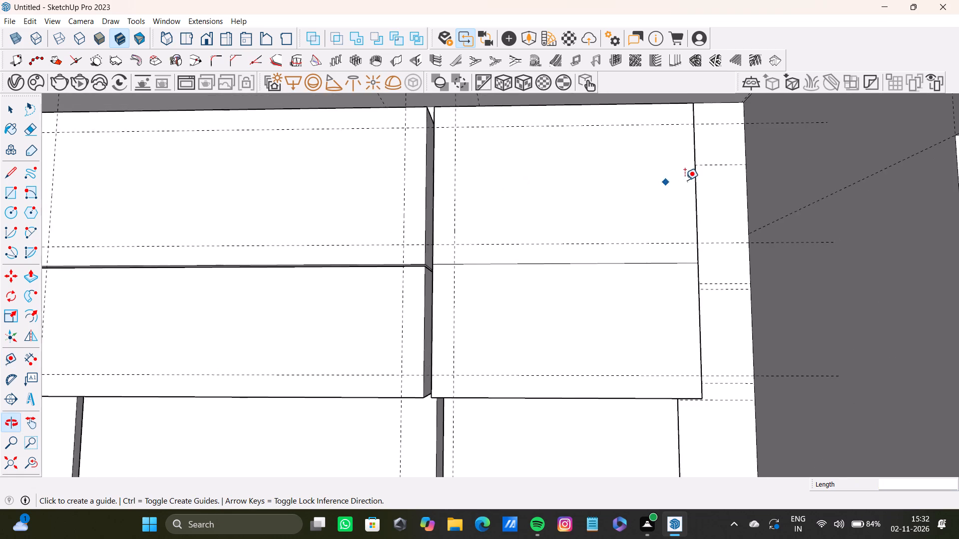
scroll(685, 180, "up", 7)
left_click(700, 191)
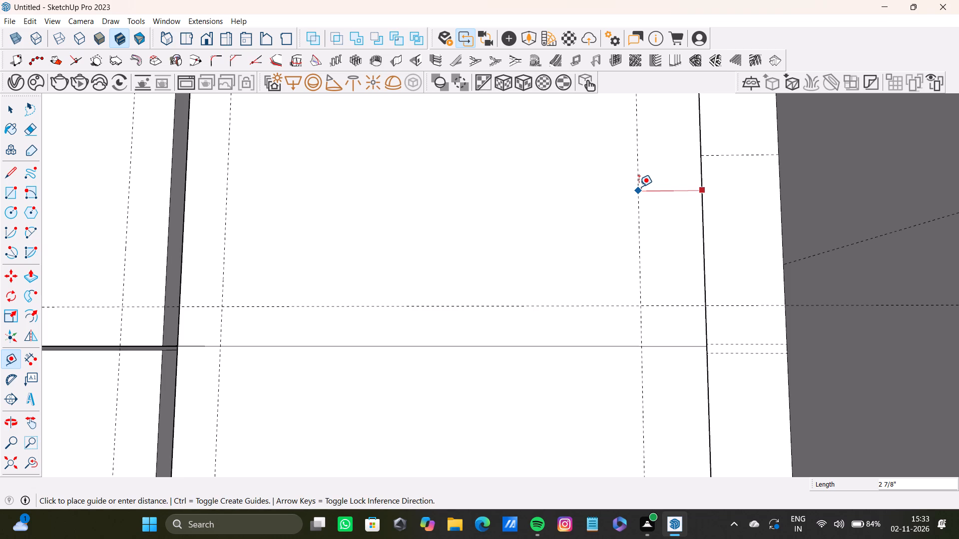
type("2\"")
key("Return")
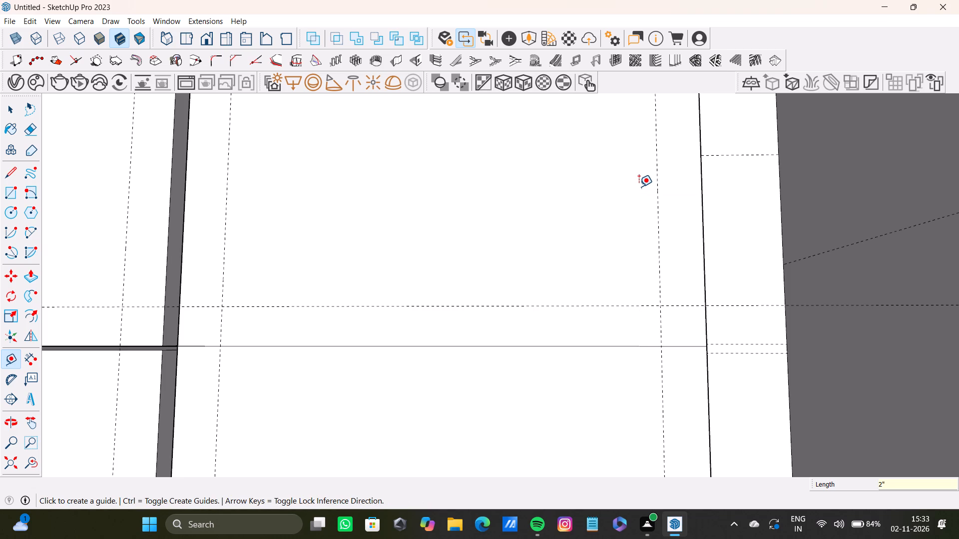
key("Return")
key("space")
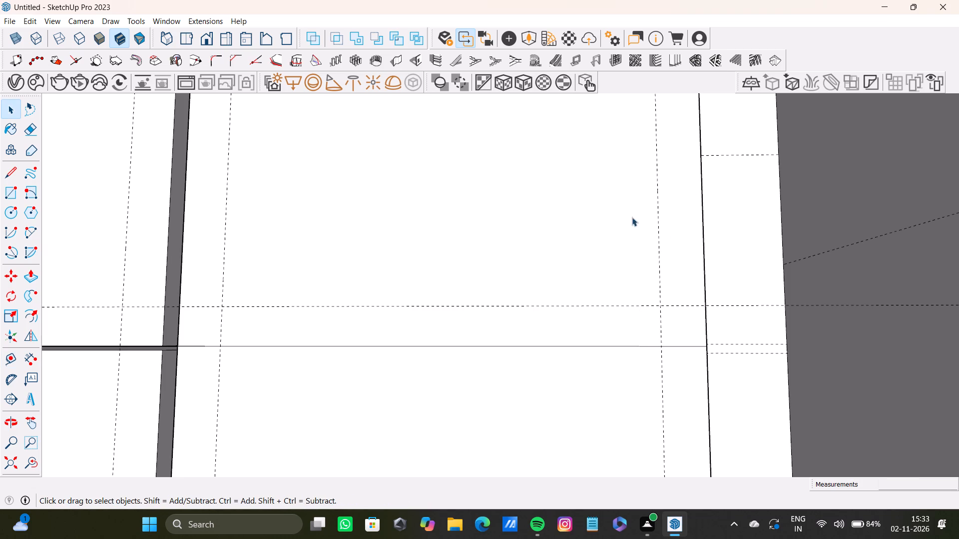
scroll(856, 378, "down", 13)
middle_click_drag(294, 298, 434, 266, "shift")
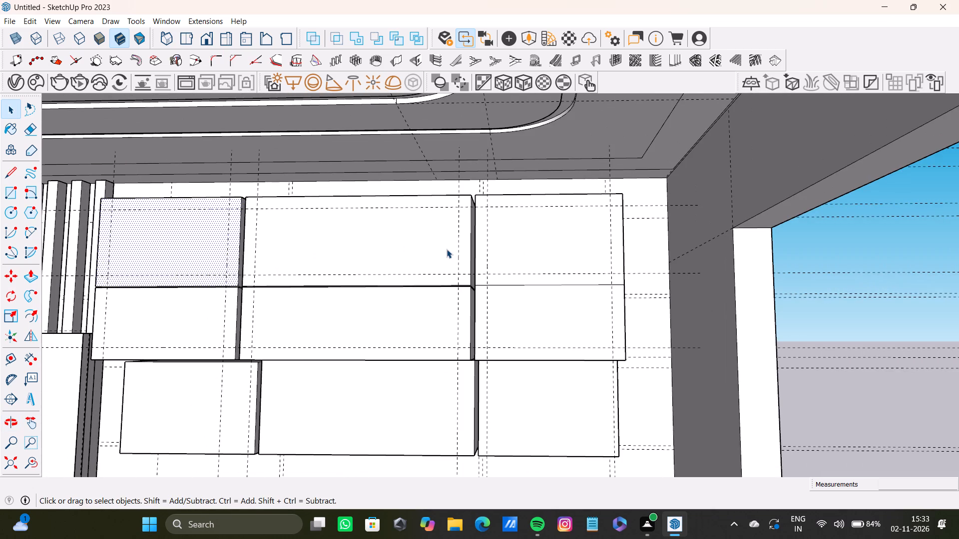
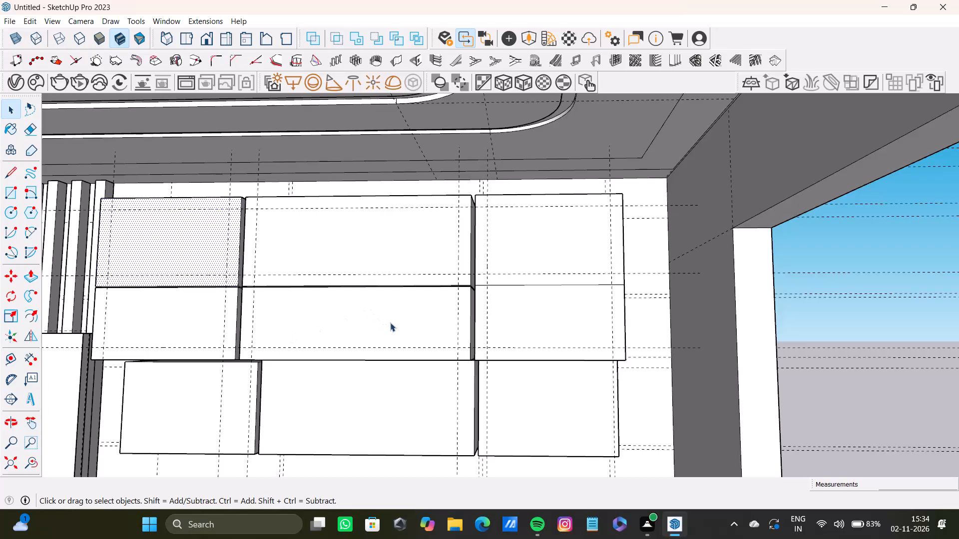
Examine the front faces and guide lines of the stacked wall cabinets beside the slatted panel.
middle_click_drag(275, 294, 407, 315)
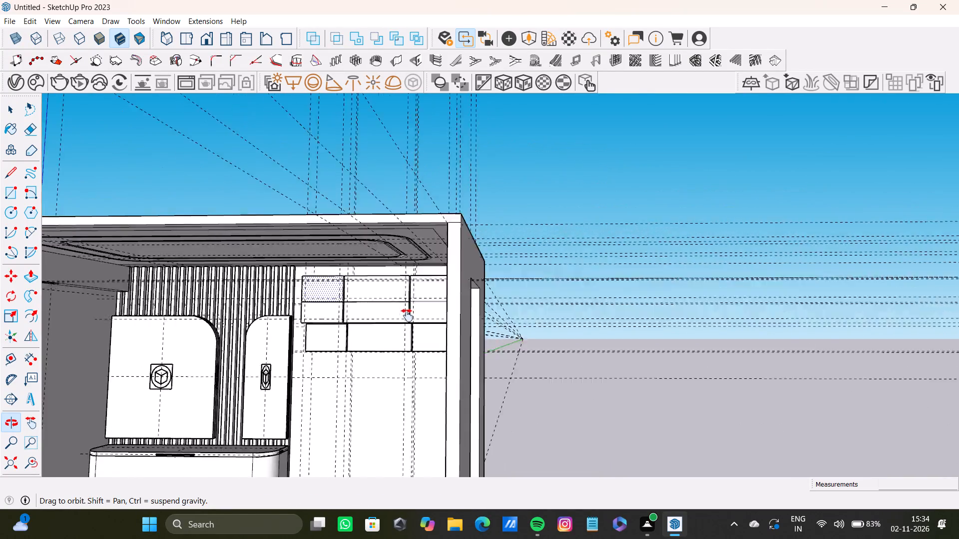
middle_click_drag(407, 315, 566, 328)
scroll(545, 313, "up", 12)
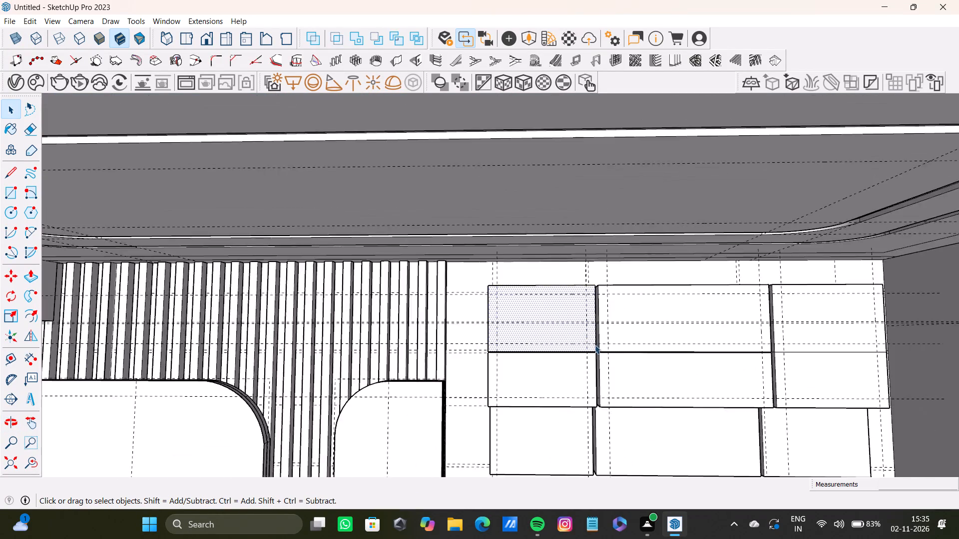
scroll(595, 345, "up", 3)
scroll(579, 326, "down", 7)
middle_click_drag(524, 314, 468, 195, "shift")
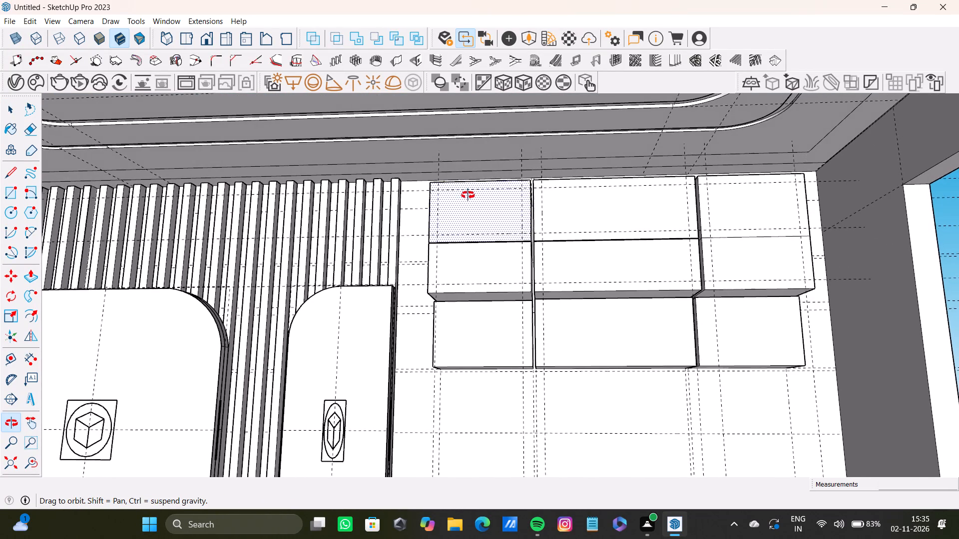
middle_click_drag(468, 195, 469, 195, "shift")
key("r")
scroll(442, 167, "up", 7)
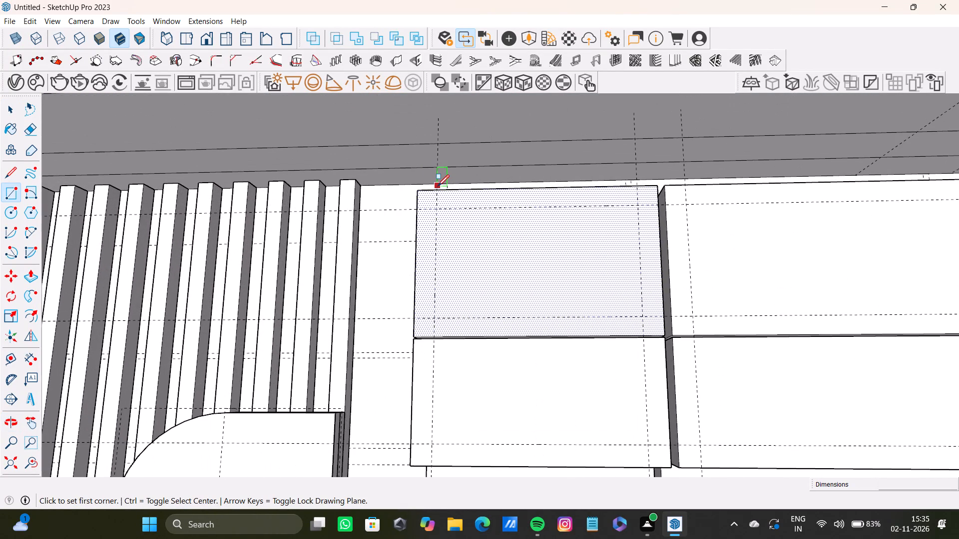
scroll(455, 210, "up", 3)
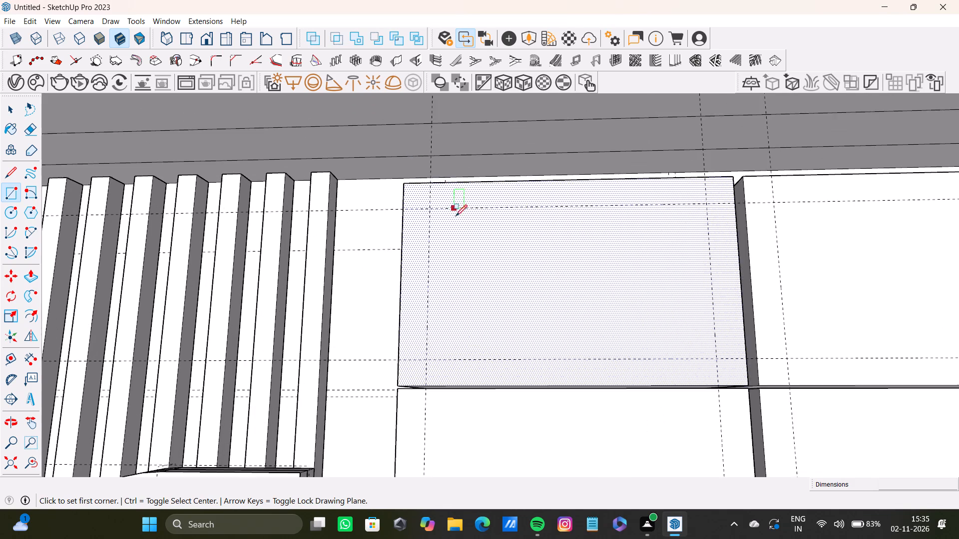
scroll(458, 223, "down", 13)
scroll(508, 242, "down", 5)
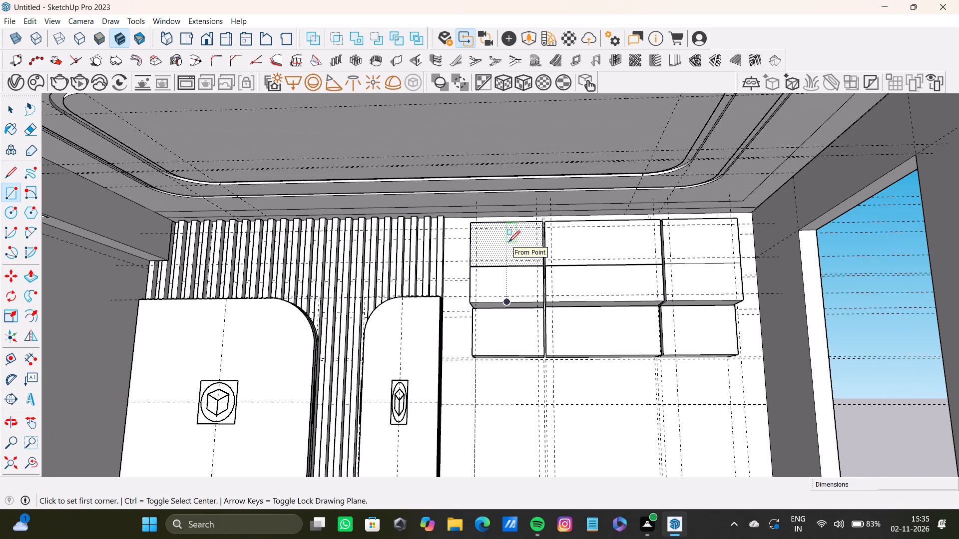
middle_click_drag(508, 242, 404, 236)
middle_click(404, 236, "shift")
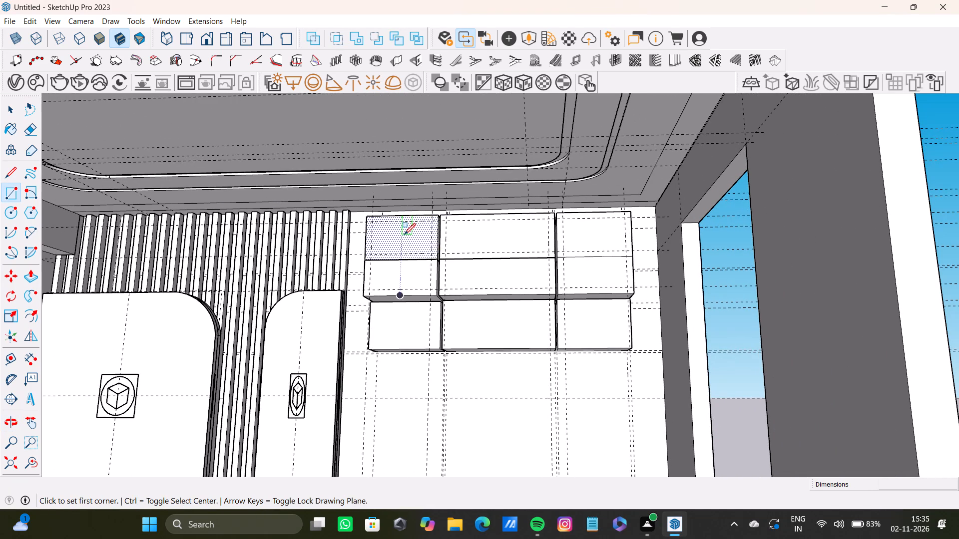
scroll(594, 239, "up", 11)
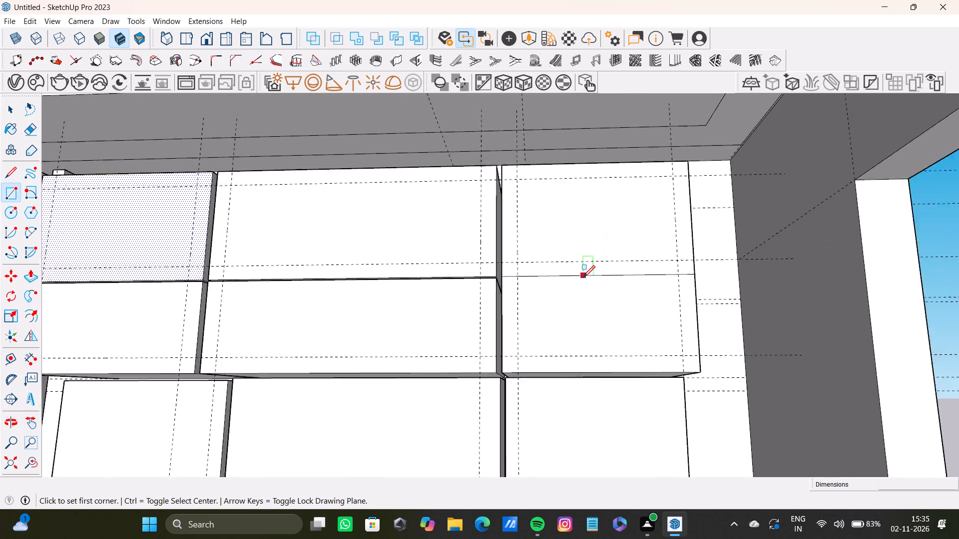
scroll(583, 277, "up", 6)
scroll(493, 282, "down", 8)
Undo the recent edits back past the cabinet front guides and the removal of the bottom cabinet row.
key("ctrl+z")
key("z")
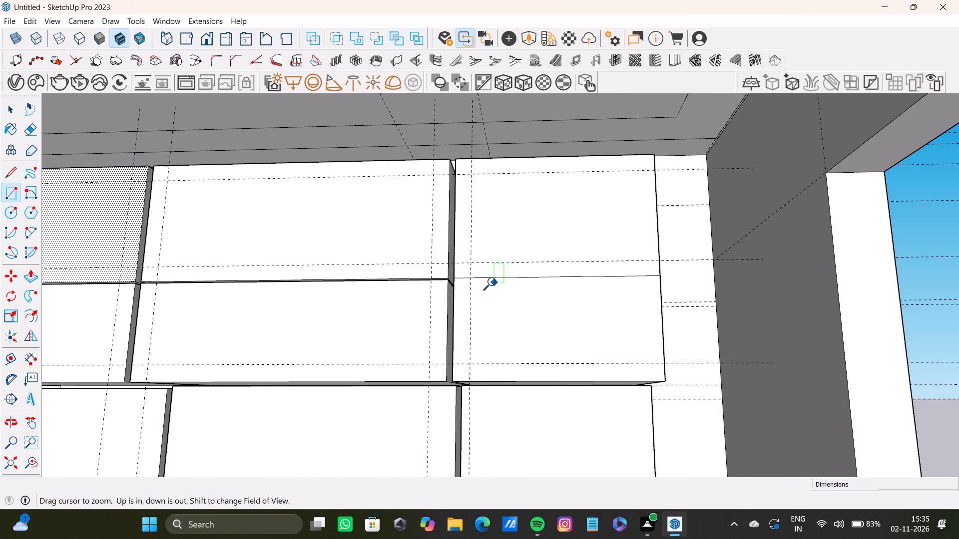
key("ctrl+z")
key("ctrl+z")
key("ctrl+z")
key("ctrl+z")
key("ctrl+z")
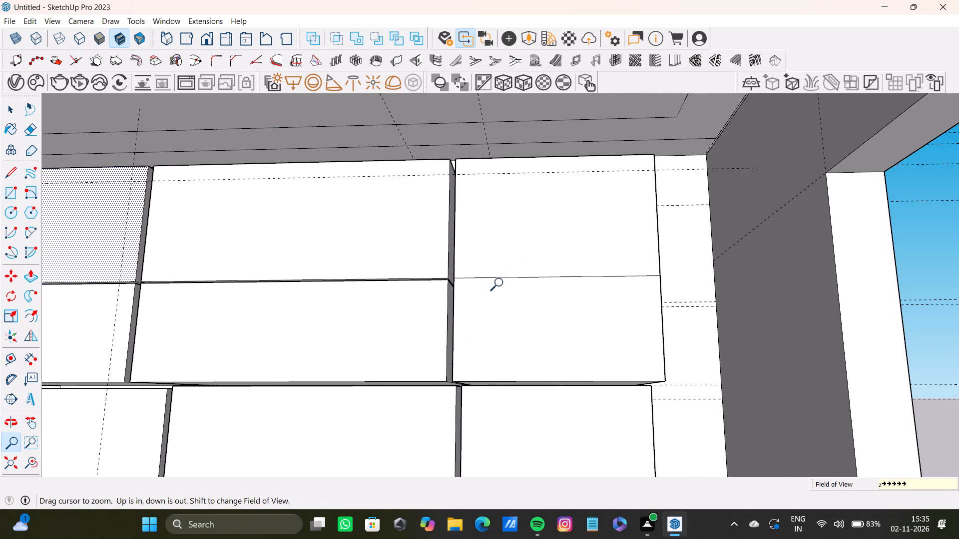
key("ctrl+z")
key("ctrl+z")
key("ctrl+z")
key("ctrl+z")
key("ctrl+z")
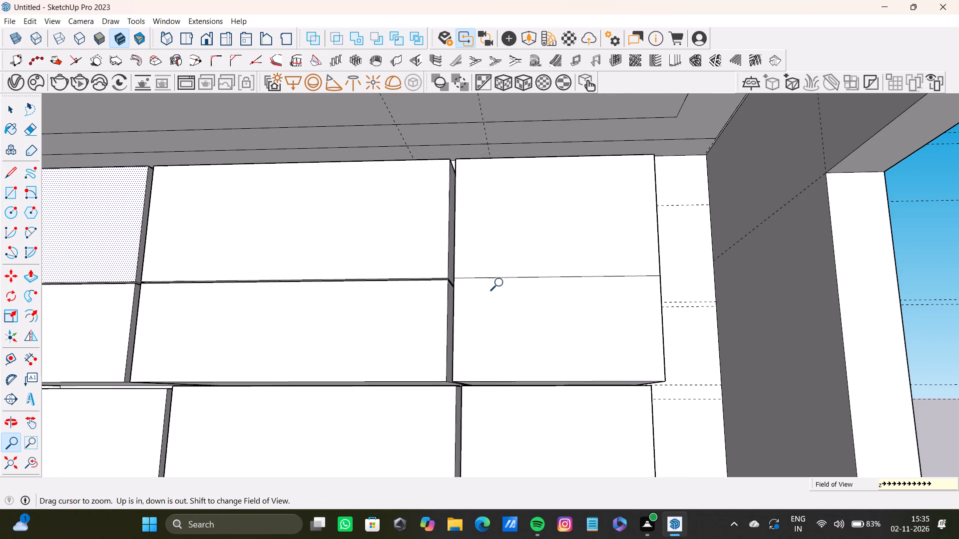
key("ctrl+z")
key("ctrl+z")
key("ctrl+z")
key("ctrl+z")
Redo the removal of the bottom cabinet row and the vertical guides on the left cabinet column.
scroll(502, 282, "down", 12)
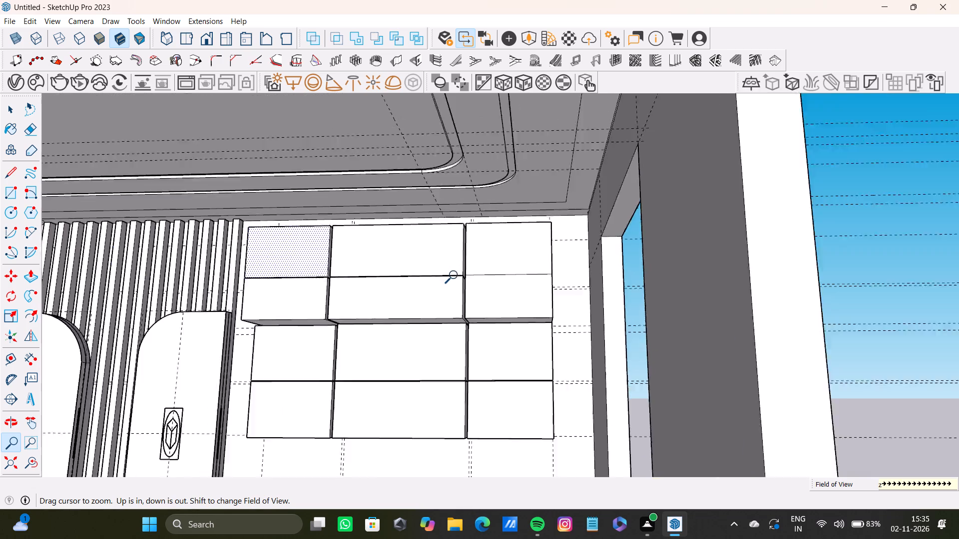
middle_click_drag(454, 280, 471, 291, "shift")
key("ctrl+y")
key("ctrl+y")
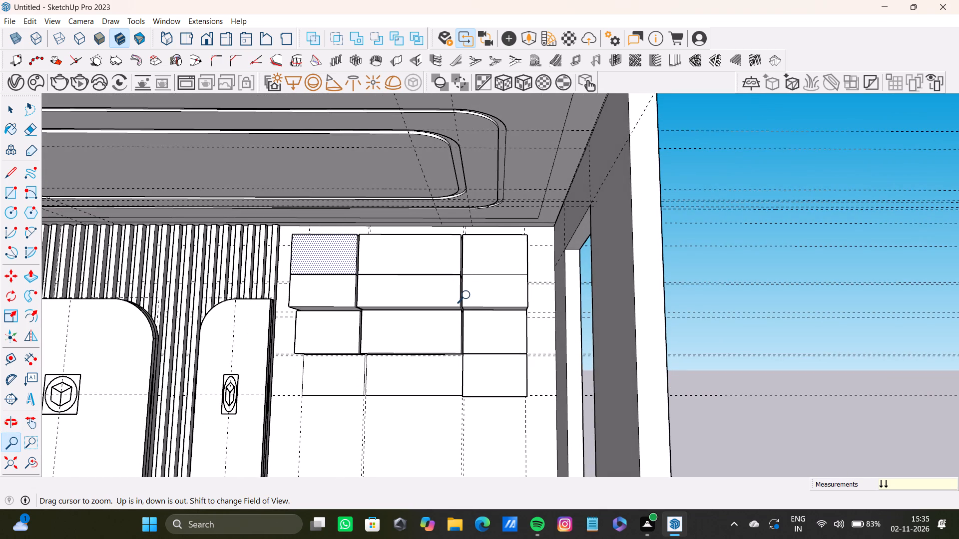
key("ctrl+y")
key("ctrl+y")
key("ctrl+y")
key("ctrl+y")
key("ctrl+y")
key("ctrl+y")
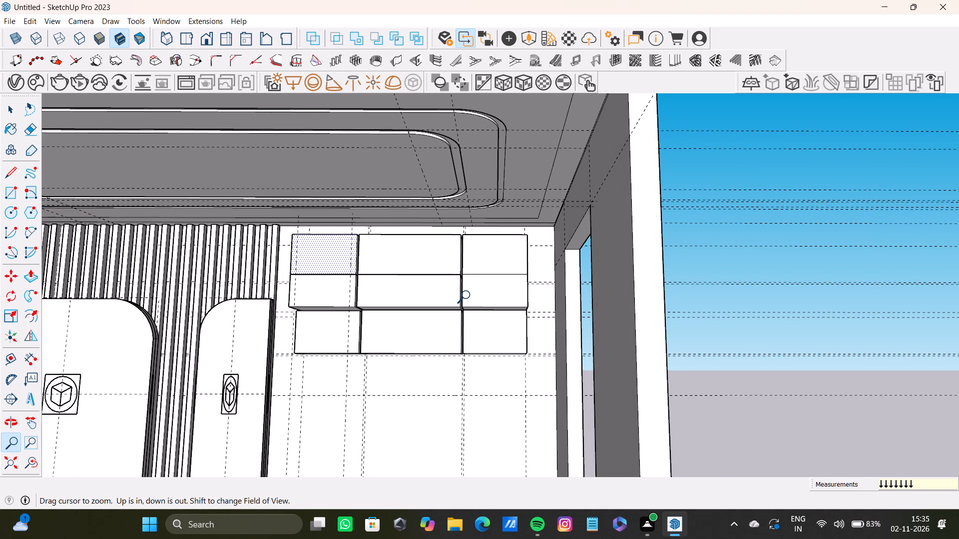
key("y")
Examine the horizontal joint between the two upper rows where the middle and right-hand cabinets meet, including its edge on the side face.
scroll(441, 241, "up", 15)
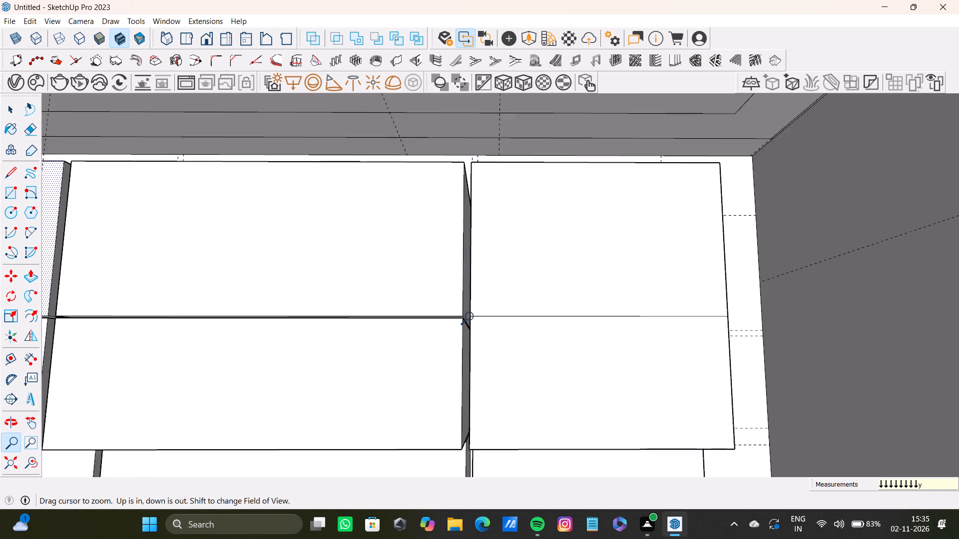
scroll(472, 317, "up", 4)
middle_click_drag(477, 321, 527, 335)
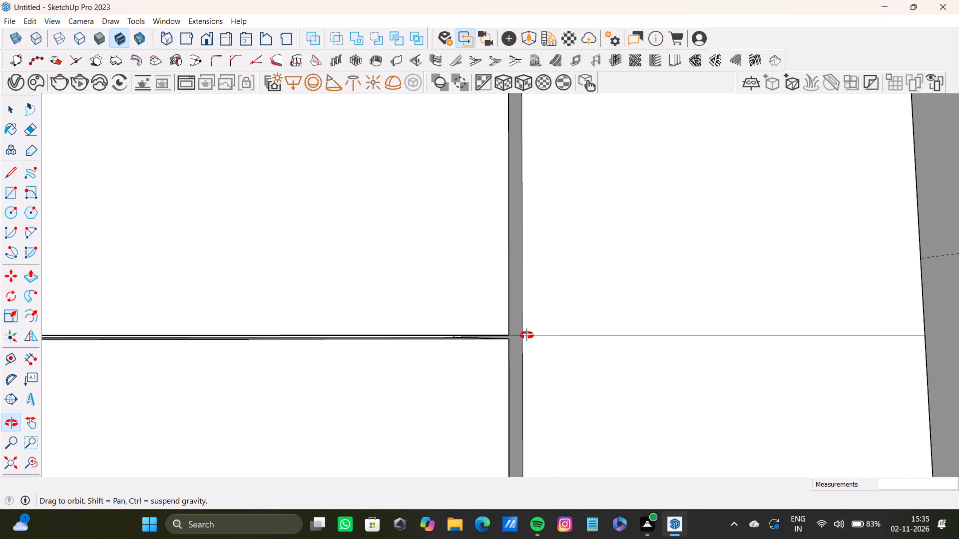
middle_click_drag(527, 335, 523, 276)
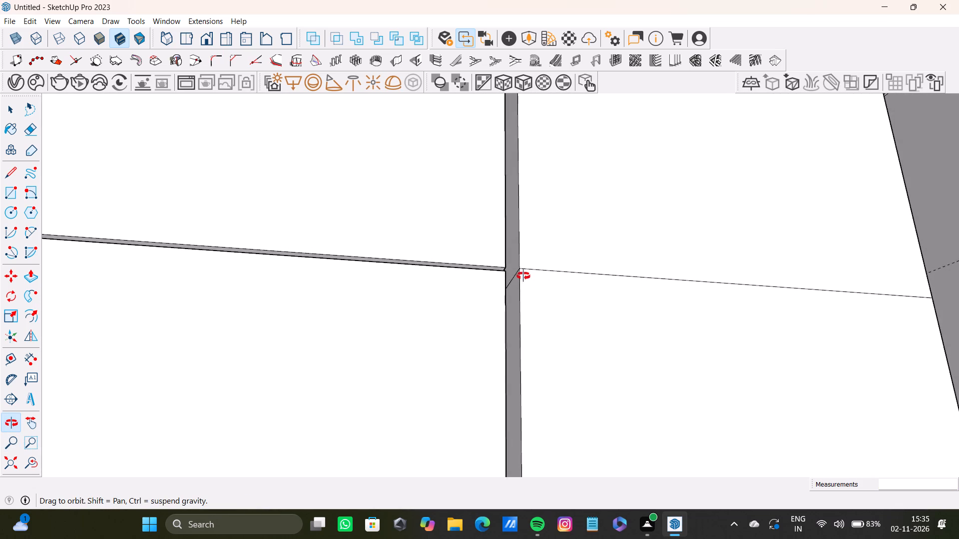
middle_click_drag(523, 276, 523, 276)
middle_click(523, 276)
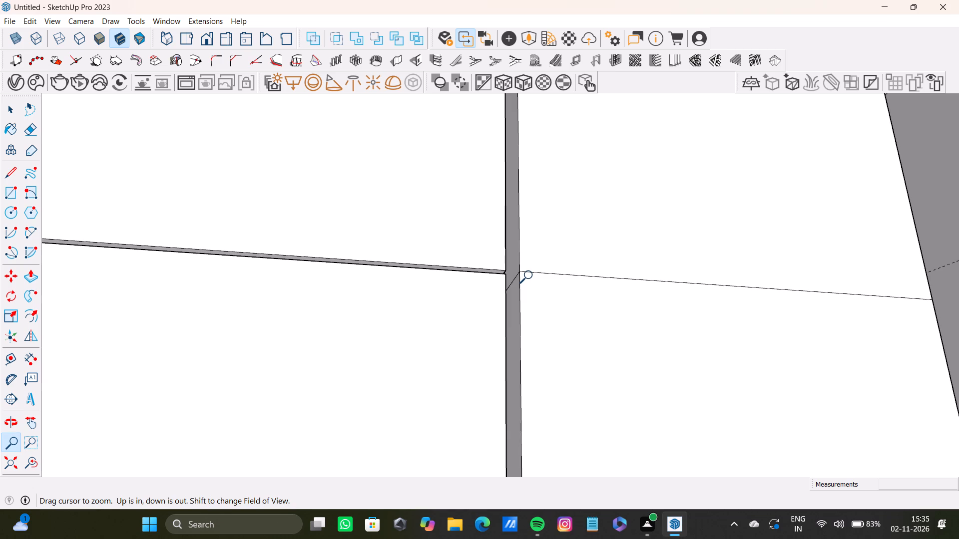
key("space")
scroll(530, 275, "up", 17)
scroll(516, 264, "up", 8)
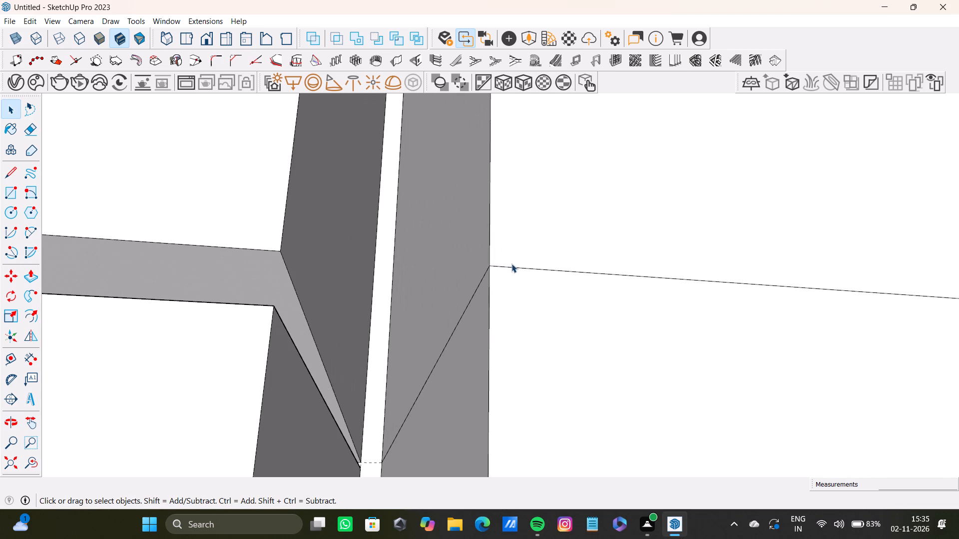
left_click(511, 267)
left_click(482, 278)
scroll(484, 277, "down", 7)
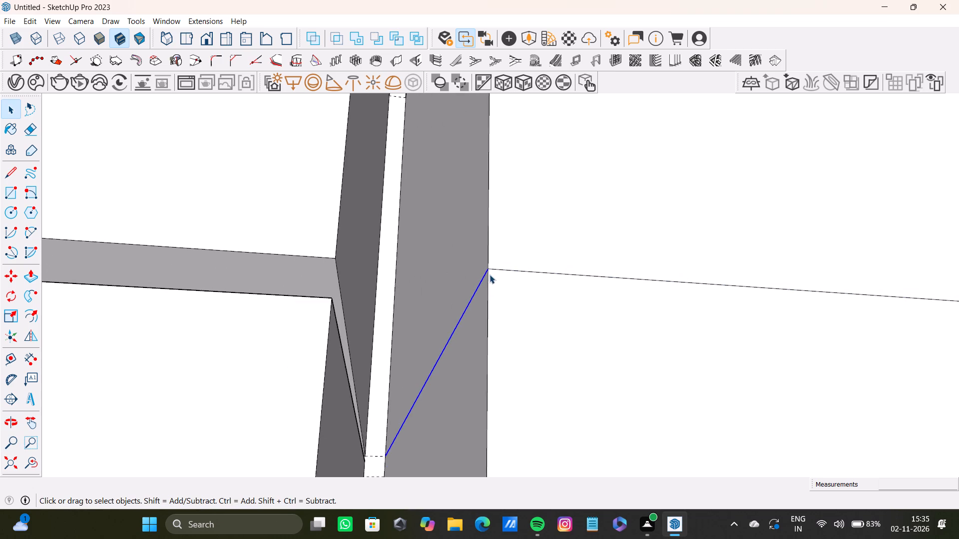
scroll(489, 274, "down", 2)
scroll(492, 274, "up", 12)
scroll(491, 269, "down", 20)
scroll(491, 269, "down", 8)
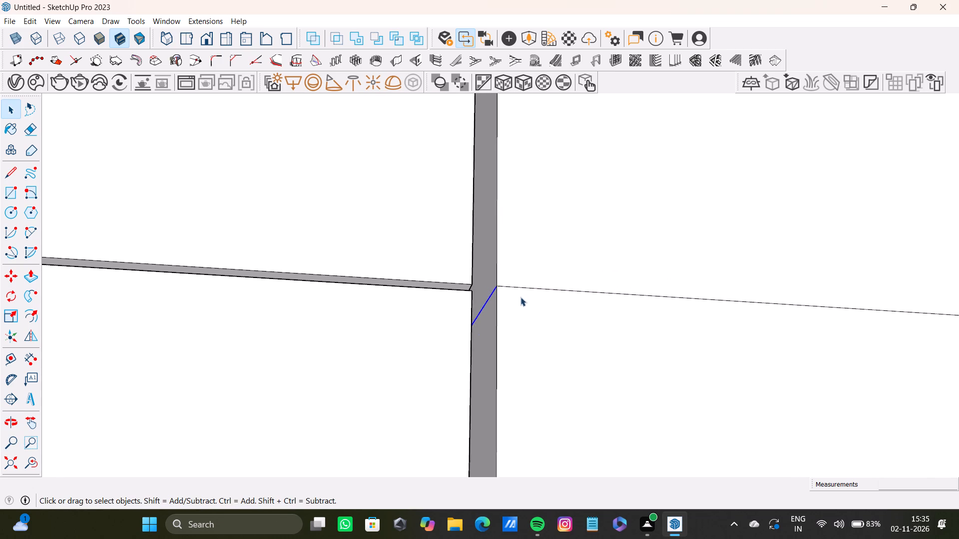
Push/Pull the narrow gap face between the two upper left-hand cabinets down to the lower edge, closing the gap.
scroll(520, 297, "down", 19)
middle_click_drag(536, 301, 615, 264)
scroll(537, 301, "up", 1)
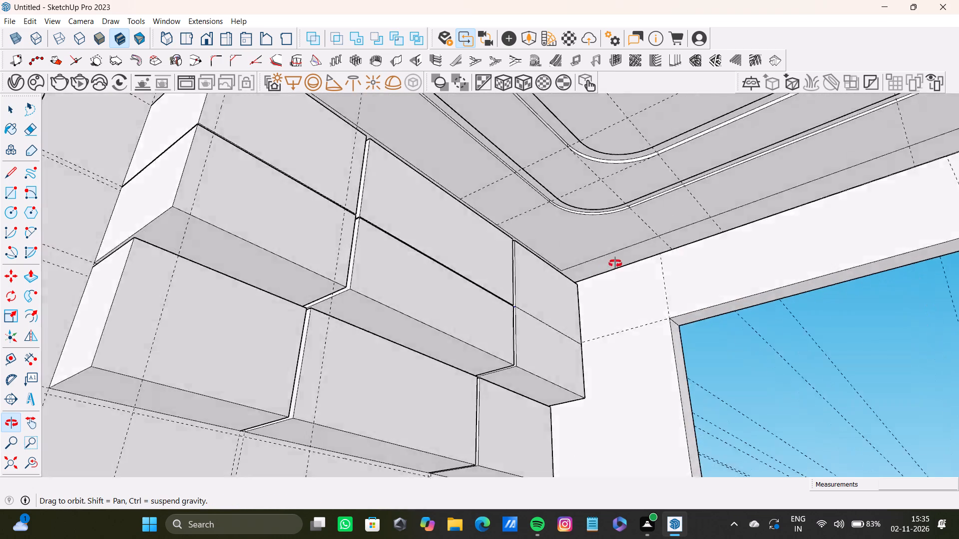
middle_click_drag(615, 264, 492, 297)
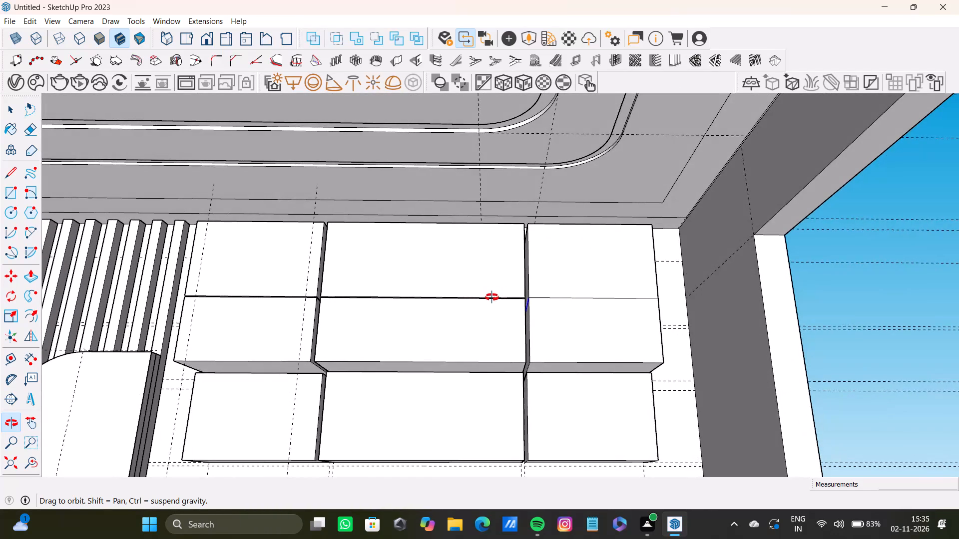
middle_click_drag(492, 297, 477, 308)
scroll(295, 294, "up", 20)
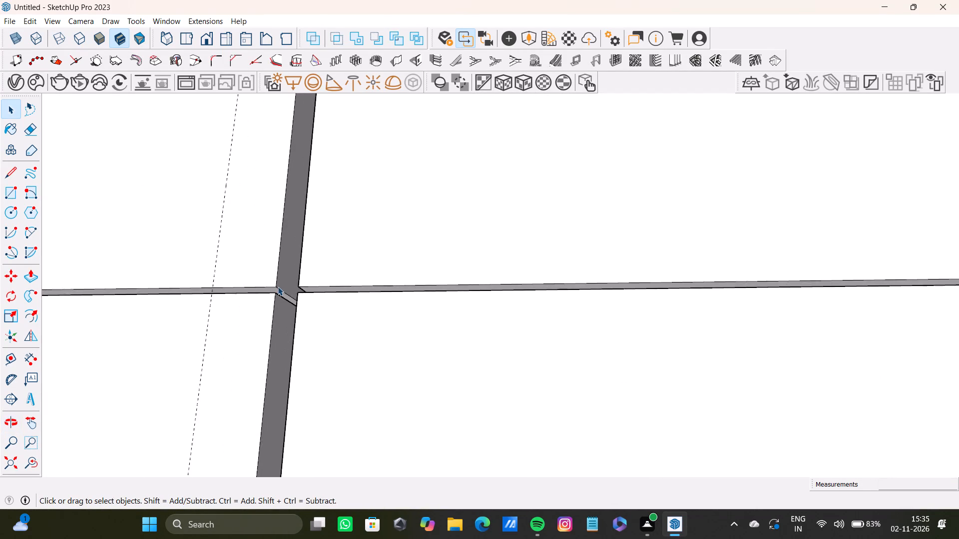
scroll(278, 286, "up", 17)
left_click(275, 290)
key("p")
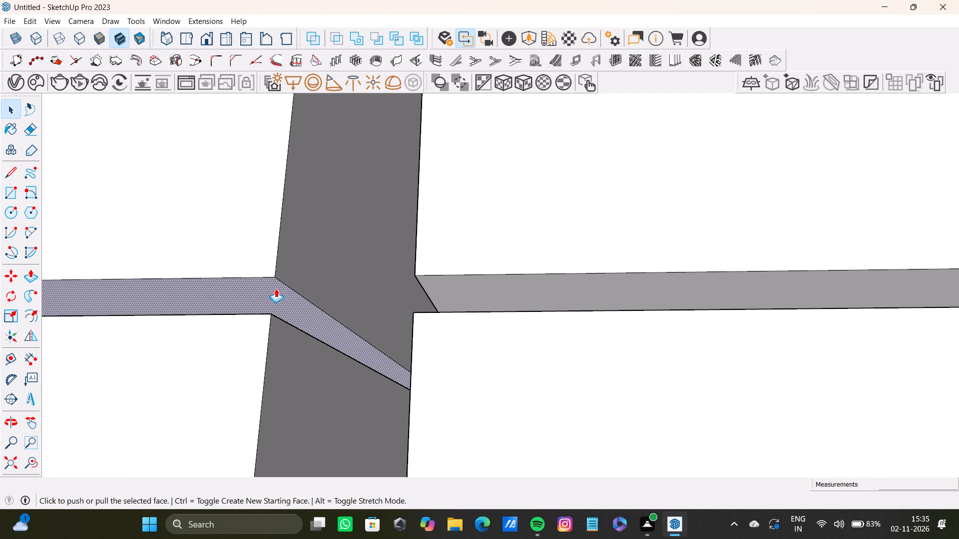
left_click_drag(276, 288, 269, 323)
key("space")
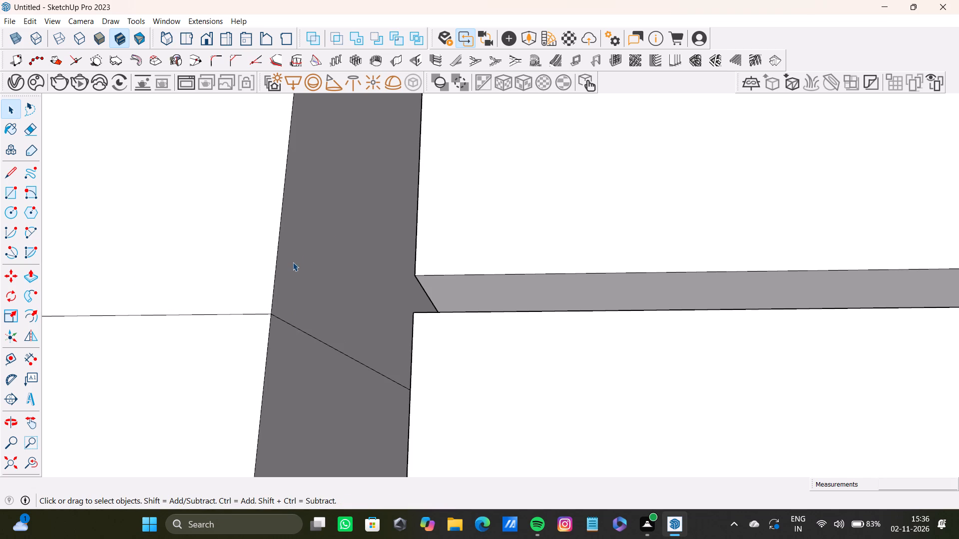
key("space")
Place a vertical guide 2" inside the left edge of the upper middle cabinet's front.
scroll(347, 251, "down", 5)
left_click(8, 463)
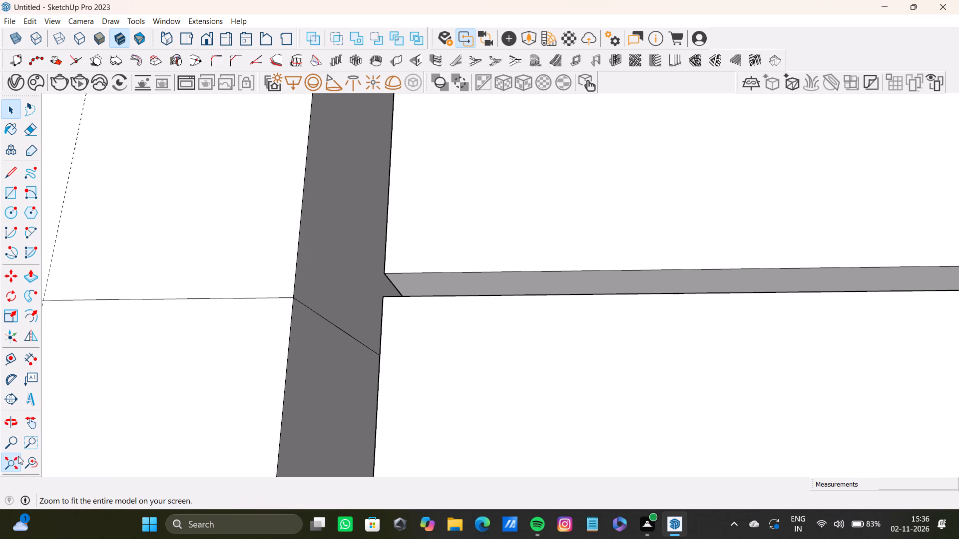
scroll(341, 303, "down", 5)
middle_click_drag(458, 291, 891, 390)
scroll(690, 383, "up", 14)
middle_click_drag(724, 370, 601, 355, "shift")
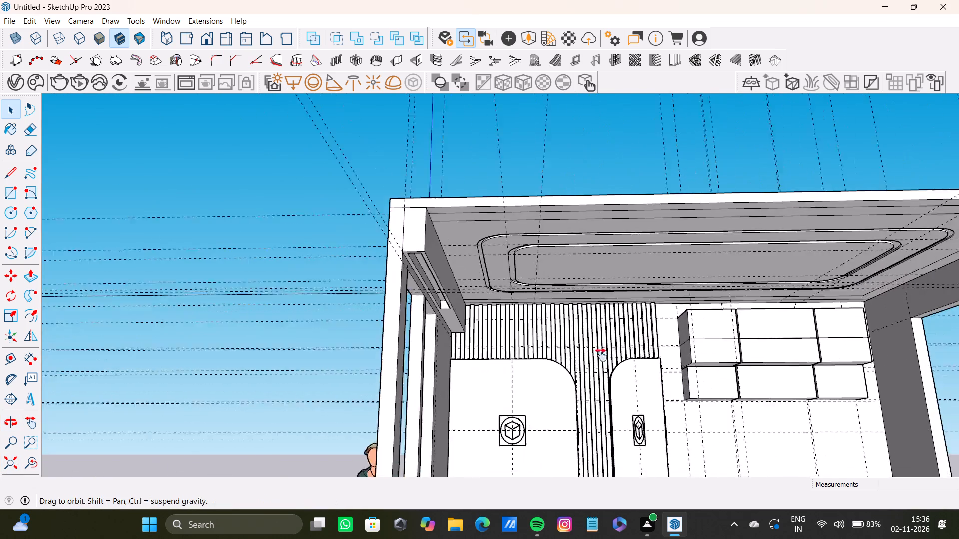
middle_click_drag(601, 355, 559, 298, "shift")
scroll(613, 325, "up", 9)
middle_click_drag(621, 341, 601, 248, "shift")
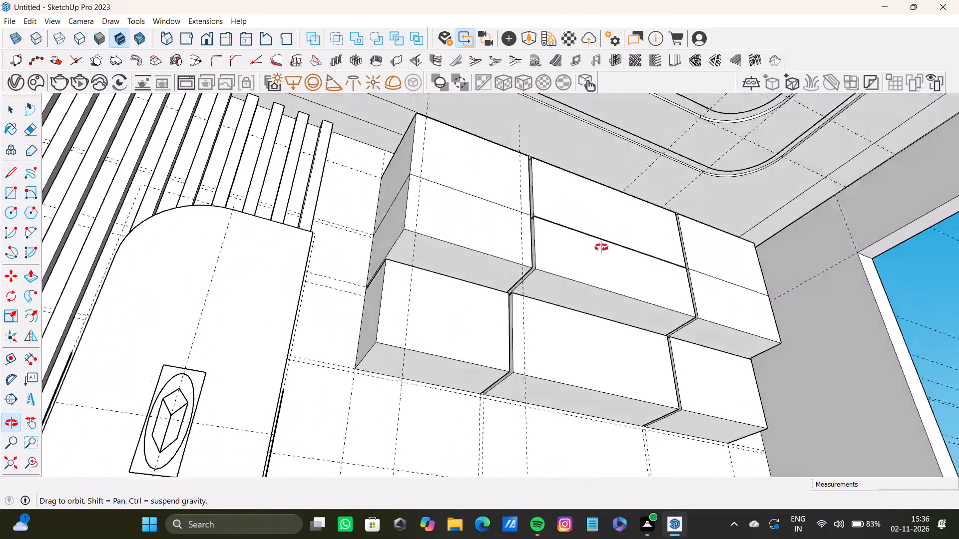
middle_click_drag(601, 248, 408, 327, "shift")
scroll(434, 285, "up", 2)
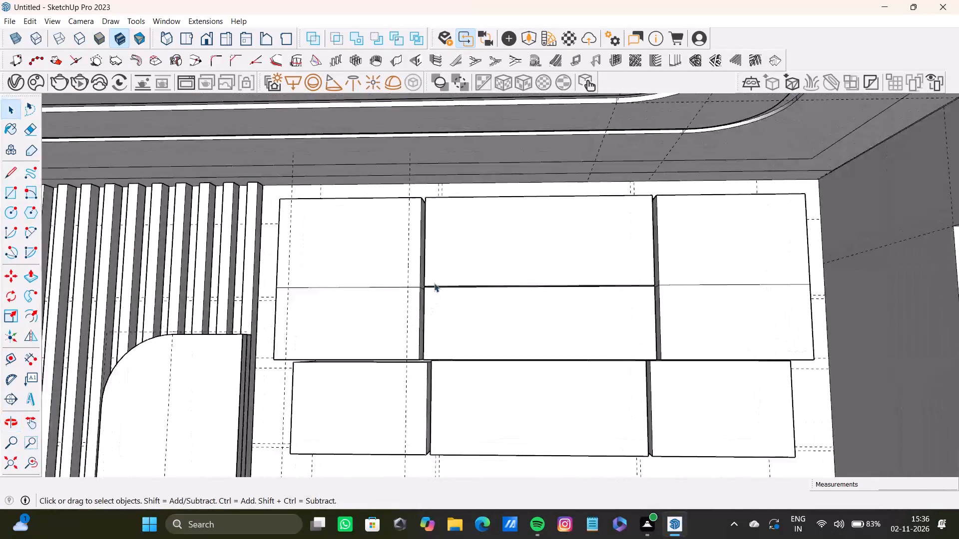
scroll(434, 283, "up", 5)
key("t")
scroll(420, 271, "up", 4)
left_click_drag(418, 275, 428, 276)
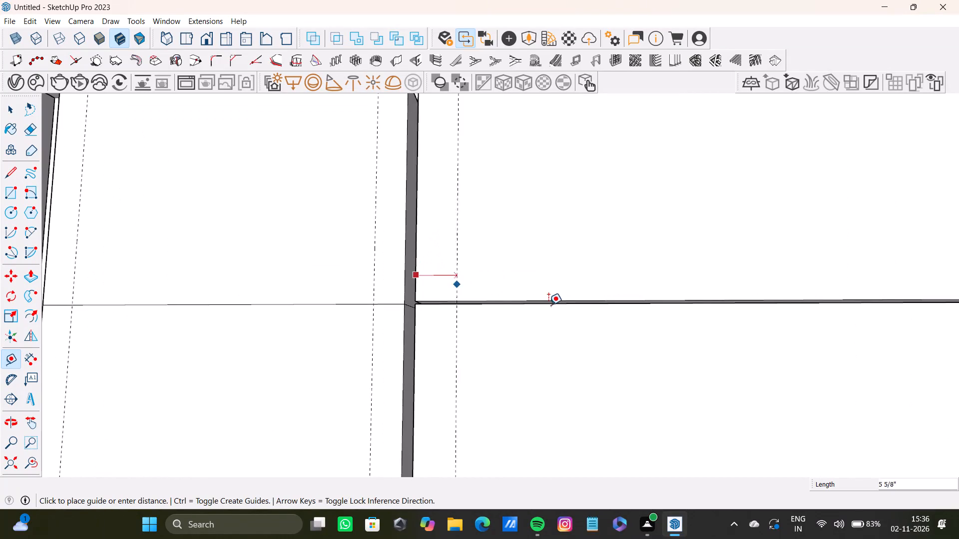
type("32{\"")
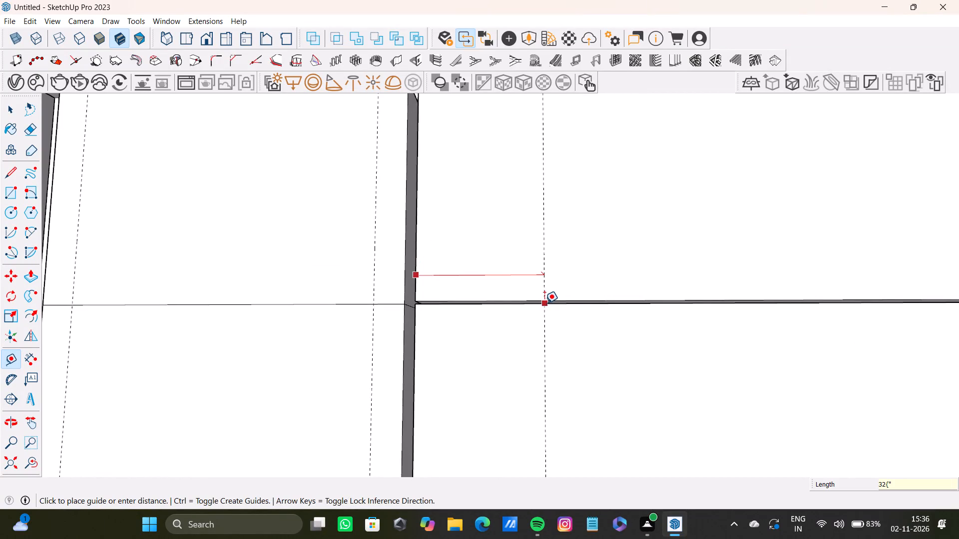
key("BackSpace")
key("BackSpace")
key("BackSpace")
key("BackSpace")
key("2")
key("shift+quotedbl")
key("Return")
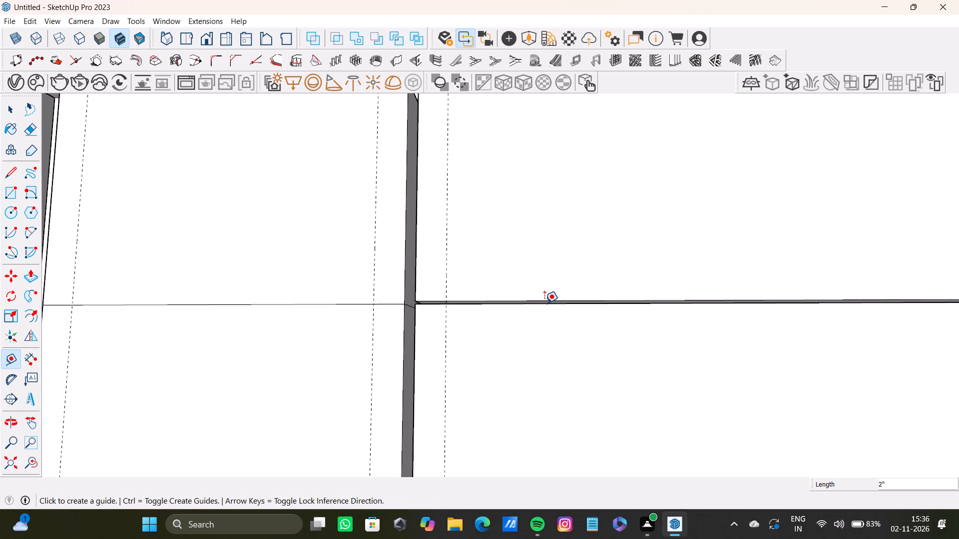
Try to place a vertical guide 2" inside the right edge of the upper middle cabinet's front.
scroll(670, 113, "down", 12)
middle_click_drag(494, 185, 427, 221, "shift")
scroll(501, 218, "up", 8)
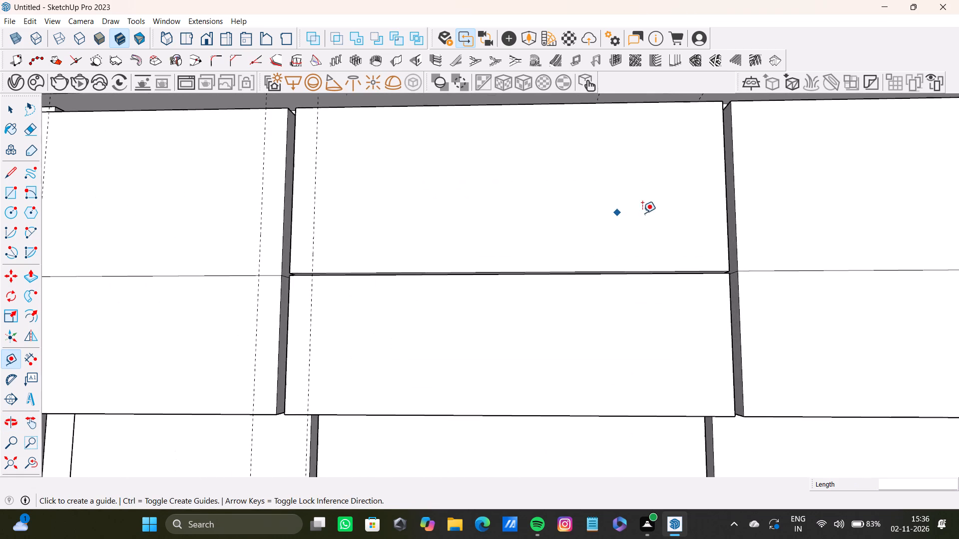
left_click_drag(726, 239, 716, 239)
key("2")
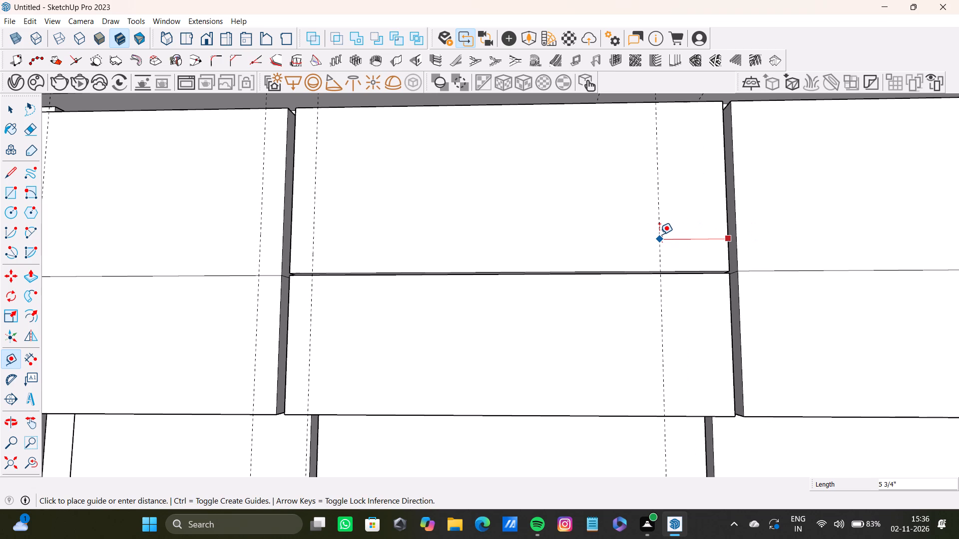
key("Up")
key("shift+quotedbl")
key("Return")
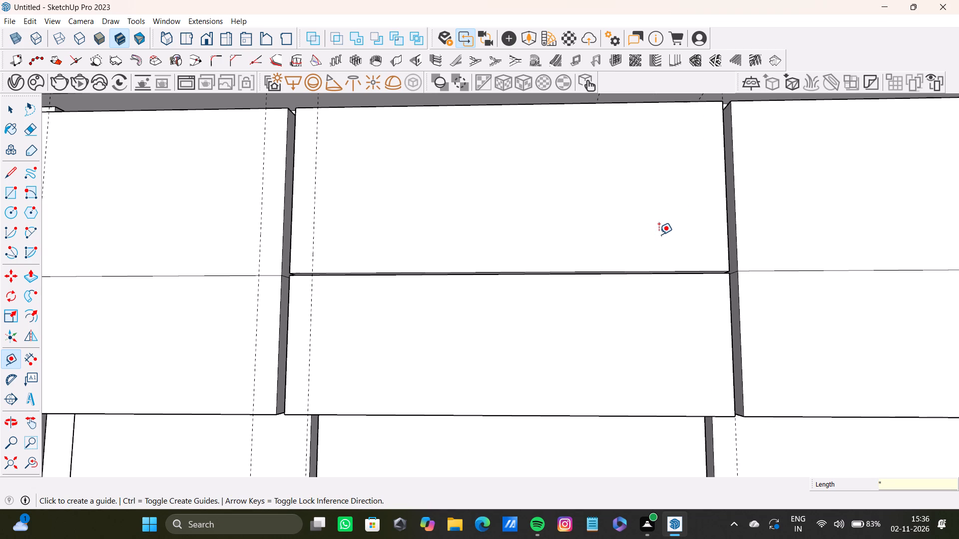
Place a vertical guide 2" inside the middle cabinet column's right edge, measured from the lower cabinet's front.
key("space")
type("t")
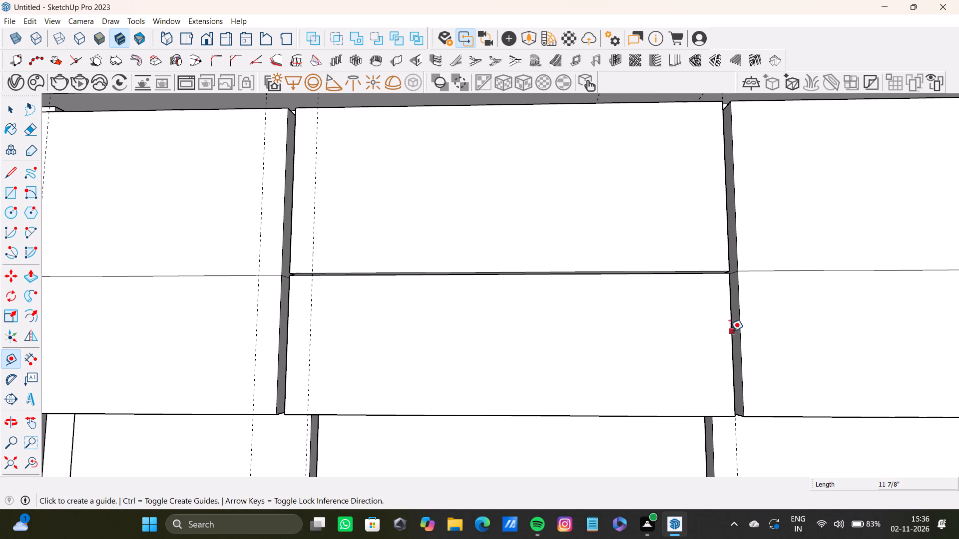
left_click_drag(733, 330, 727, 327)
type("2\"")
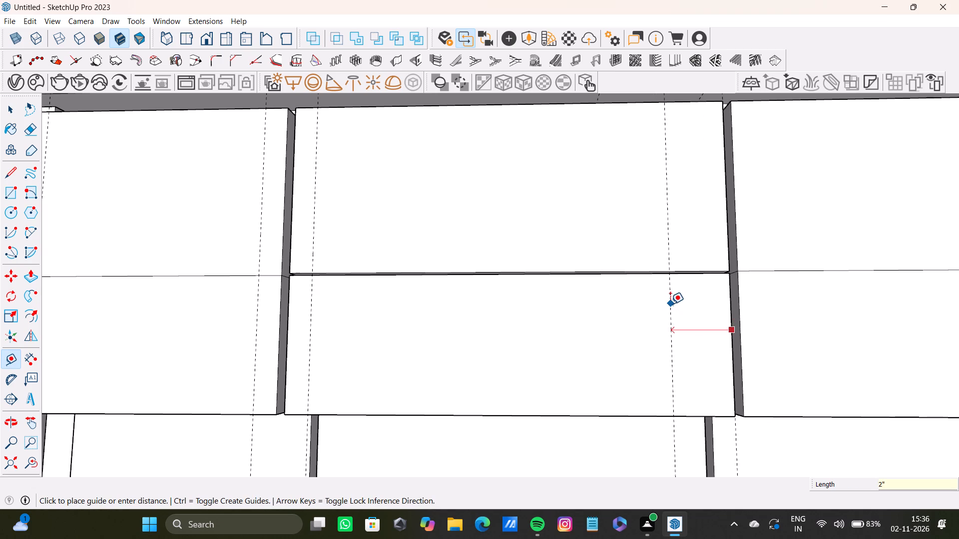
key("Return")
Place a vertical guide 2" inside the left edge of the upper right-hand cabinet's front.
scroll(658, 287, "down", 7)
middle_click_drag(639, 286, 551, 321, "shift")
scroll(622, 280, "up", 4)
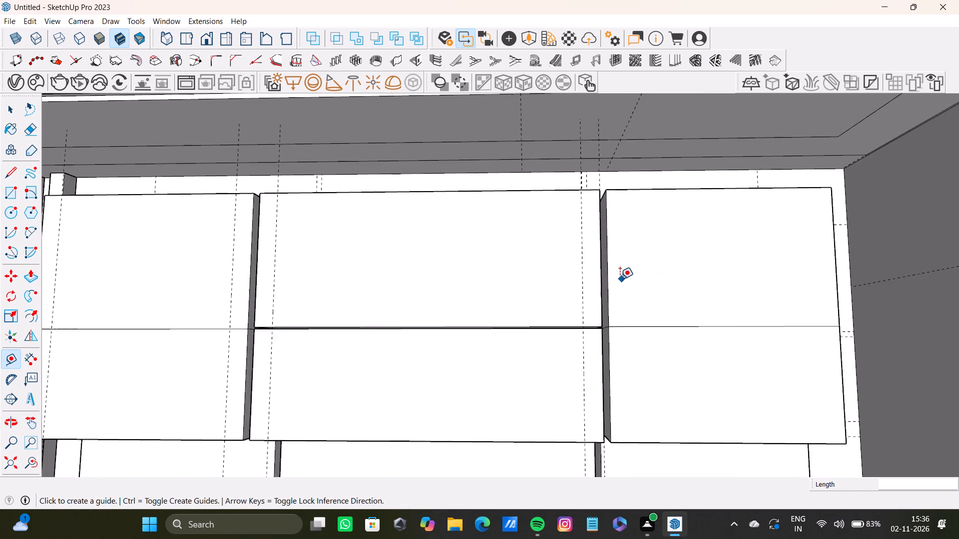
scroll(620, 279, "up", 4)
left_click(606, 301)
type("2\"")
key("Return")
Place a vertical guide 2" inside the right edge of the upper right-hand cabinet's front.
scroll(672, 292, "down", 4)
middle_click_drag(668, 288, 628, 307, "shift")
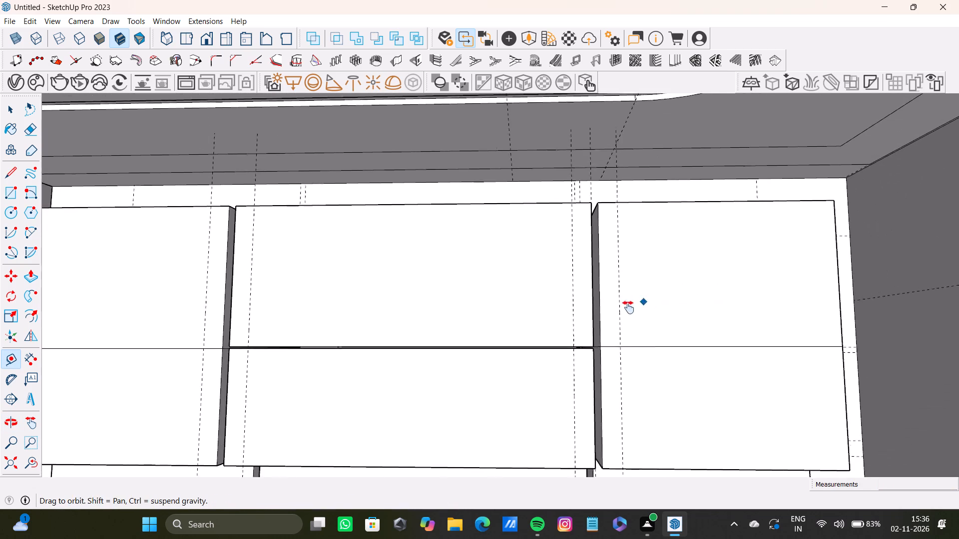
middle_click_drag(628, 307, 633, 308, "shift")
scroll(865, 363, "up", 6)
left_click_drag(821, 322, 810, 322)
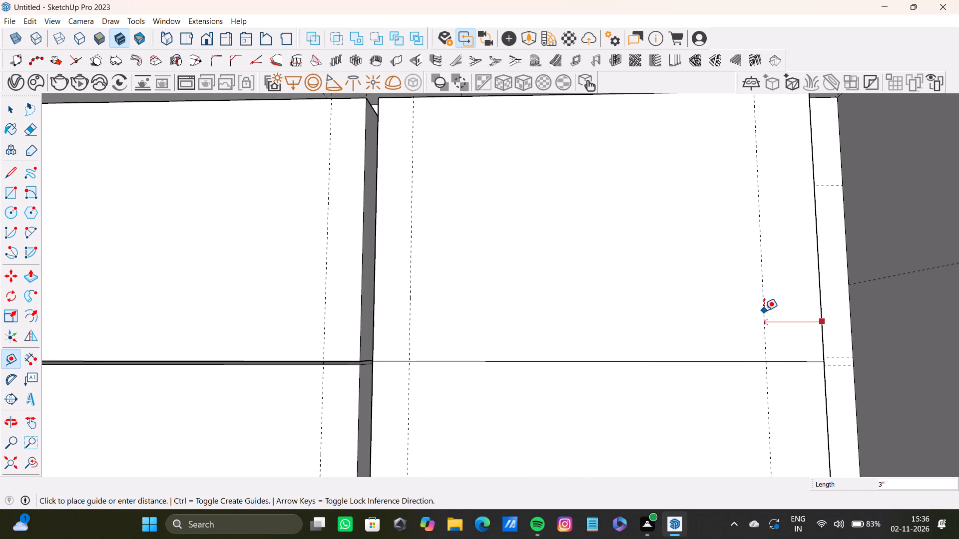
type("2\"")
key("Return")
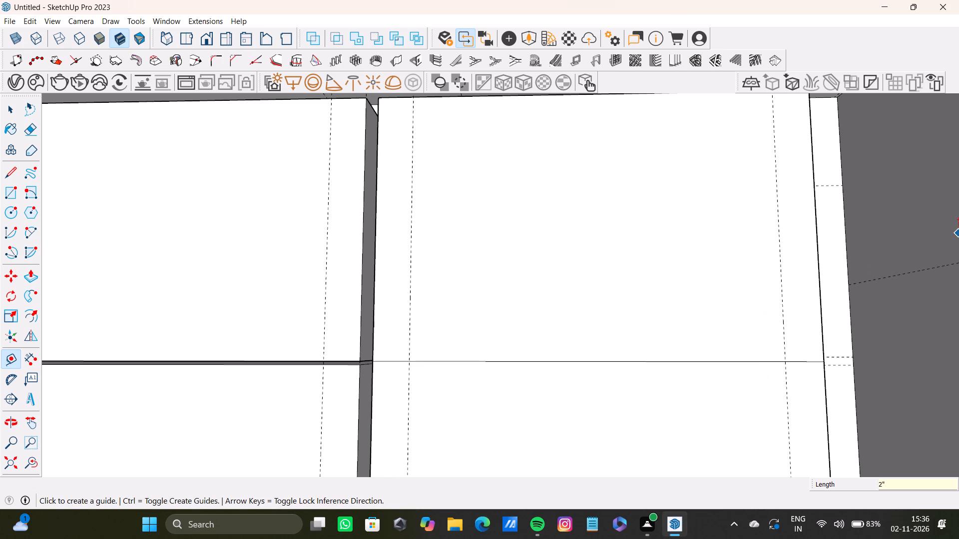
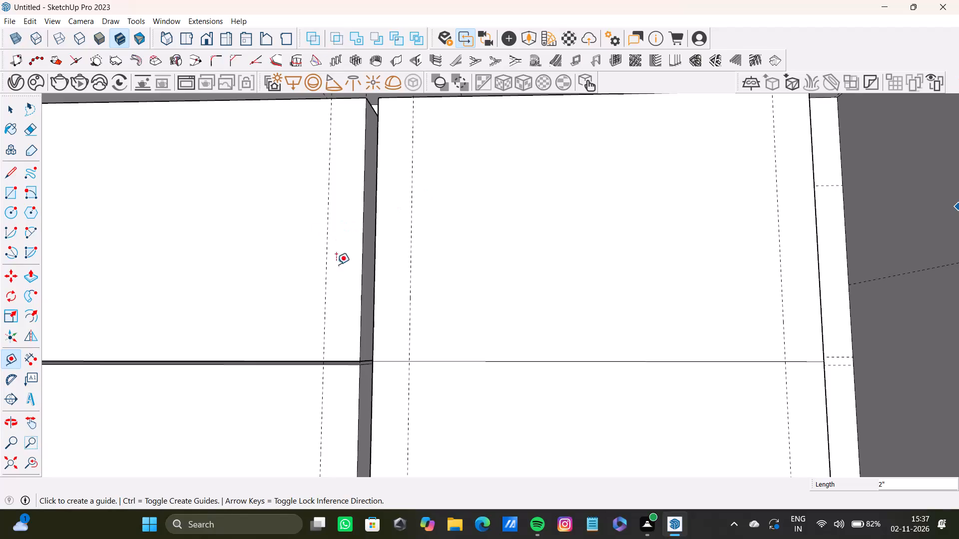
Place a horizontal guide 2" below the top edge of the upper left cabinet's front, beside the slatted panel.
middle_click_drag(374, 325, 411, 314)
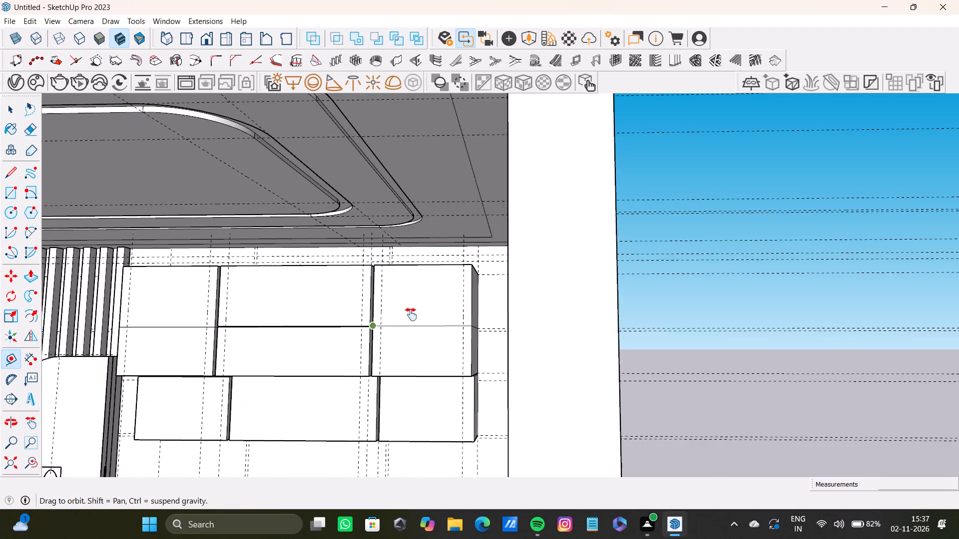
middle_click_drag(411, 314, 607, 283)
scroll(326, 208, "up", 16)
left_click(434, 243)
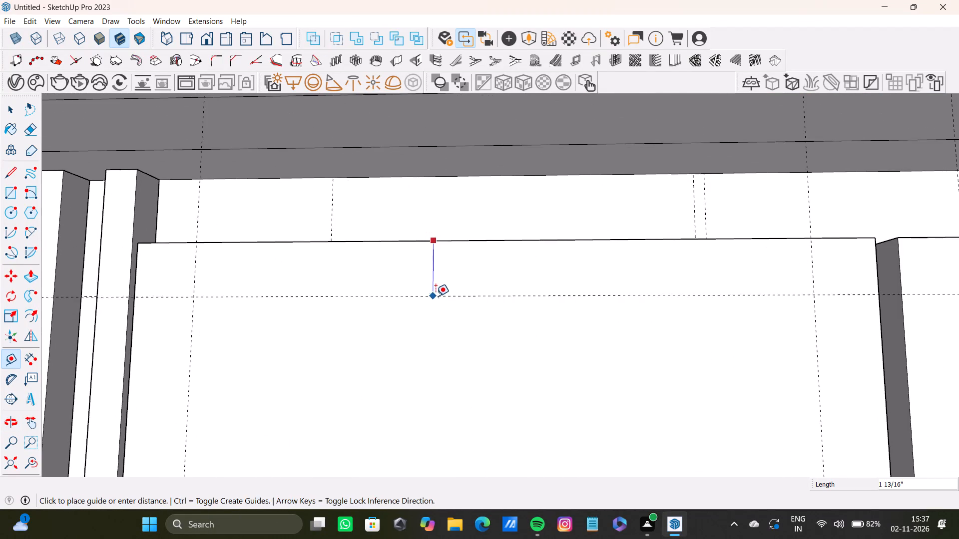
scroll(436, 296, "down", 9)
middle_click_drag(441, 279, 330, 254, "shift")
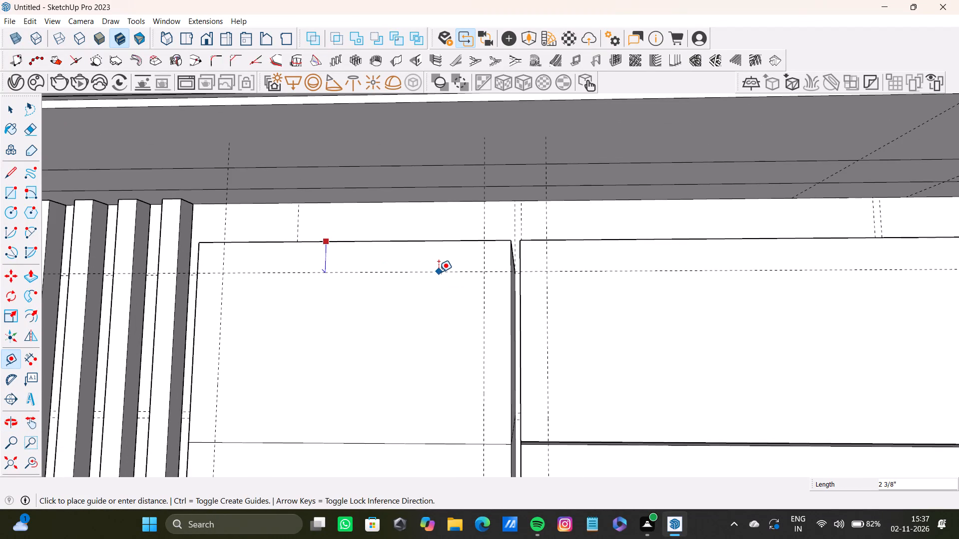
key("2")
key("shift+quotedbl")
key("Return")
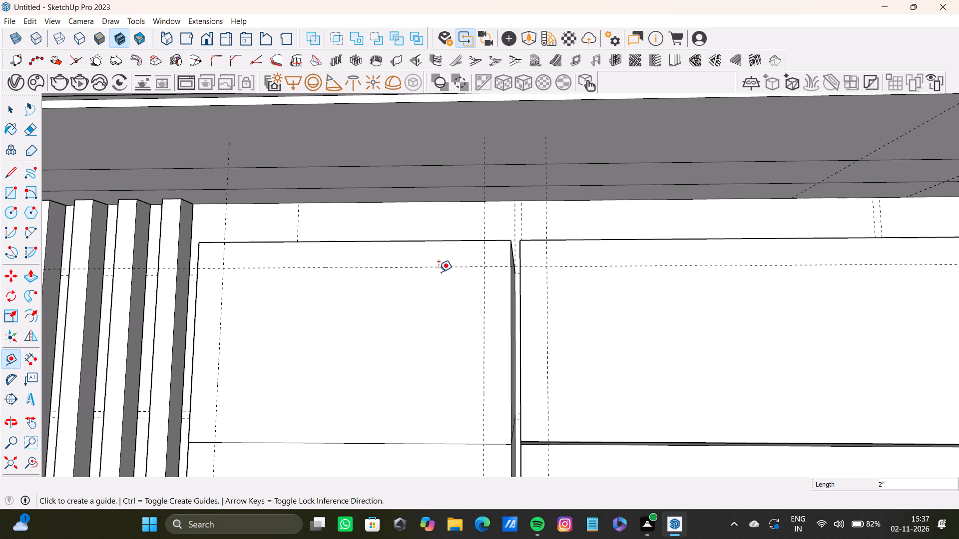
Place a horizontal guide 2" above the bottom edge of the second-row left cabinet's front.
scroll(418, 298, "down", 14)
middle_click_drag(399, 332, 393, 249, "shift")
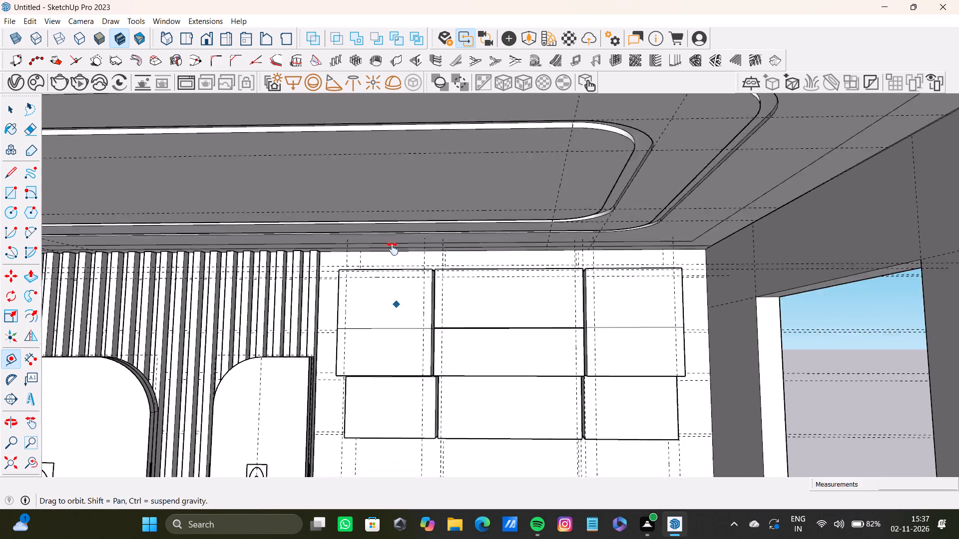
middle_click_drag(393, 249, 395, 244, "shift")
scroll(404, 332, "up", 13)
left_click(420, 319)
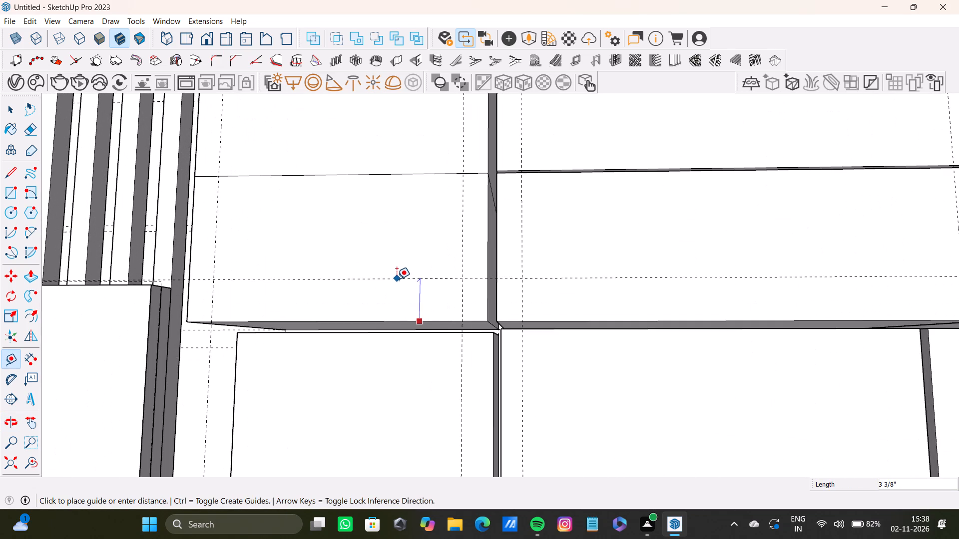
type("2\"")
key("Return")
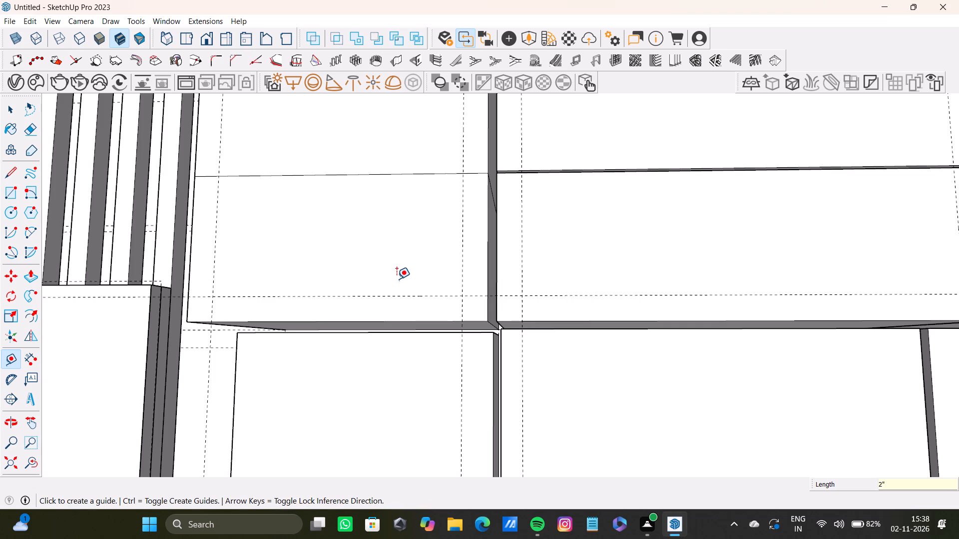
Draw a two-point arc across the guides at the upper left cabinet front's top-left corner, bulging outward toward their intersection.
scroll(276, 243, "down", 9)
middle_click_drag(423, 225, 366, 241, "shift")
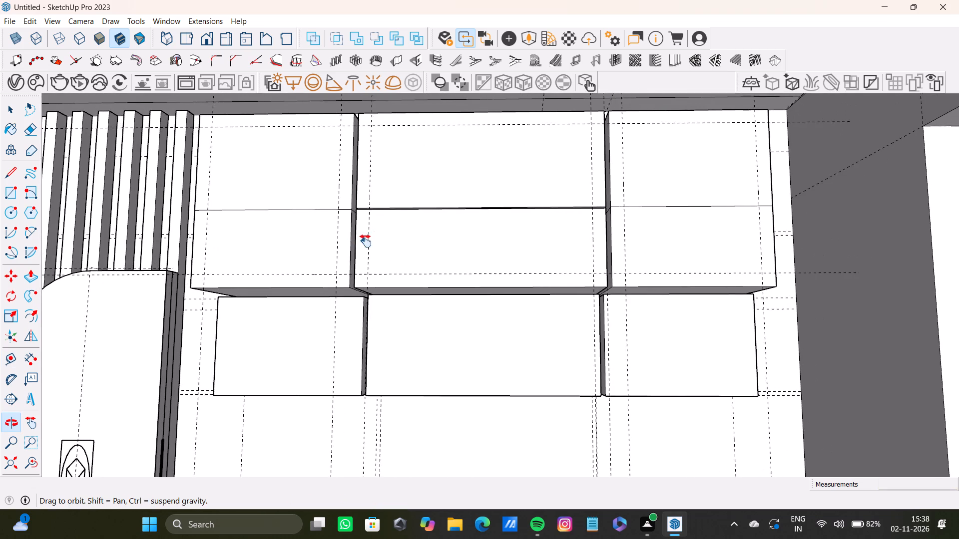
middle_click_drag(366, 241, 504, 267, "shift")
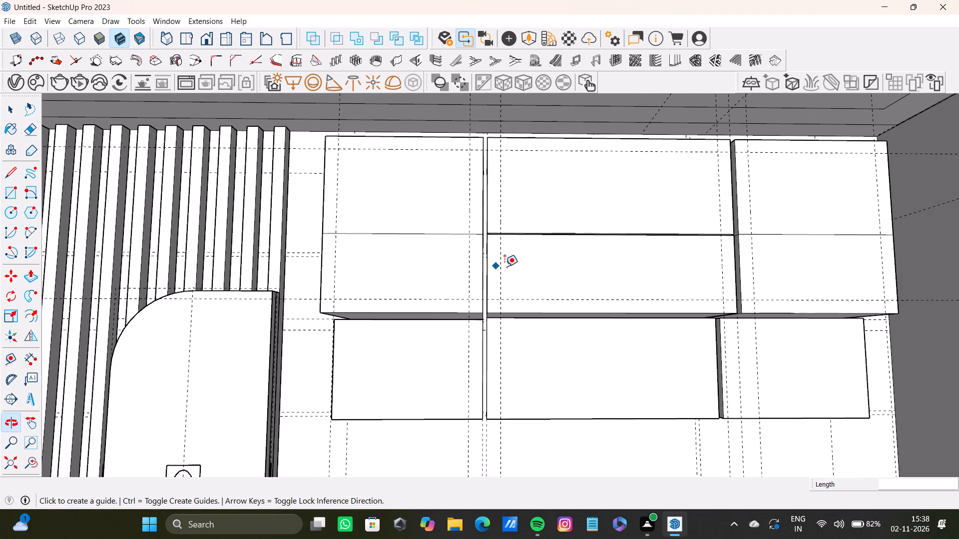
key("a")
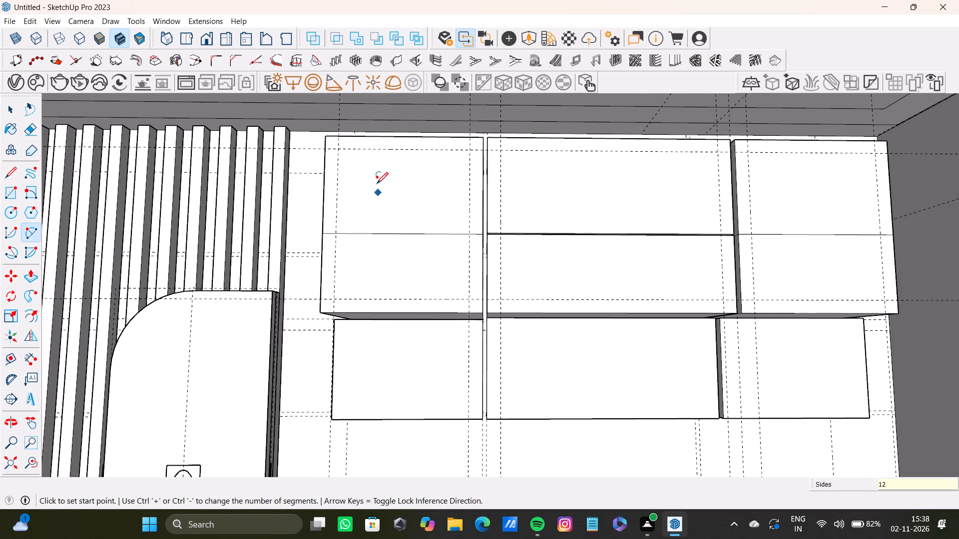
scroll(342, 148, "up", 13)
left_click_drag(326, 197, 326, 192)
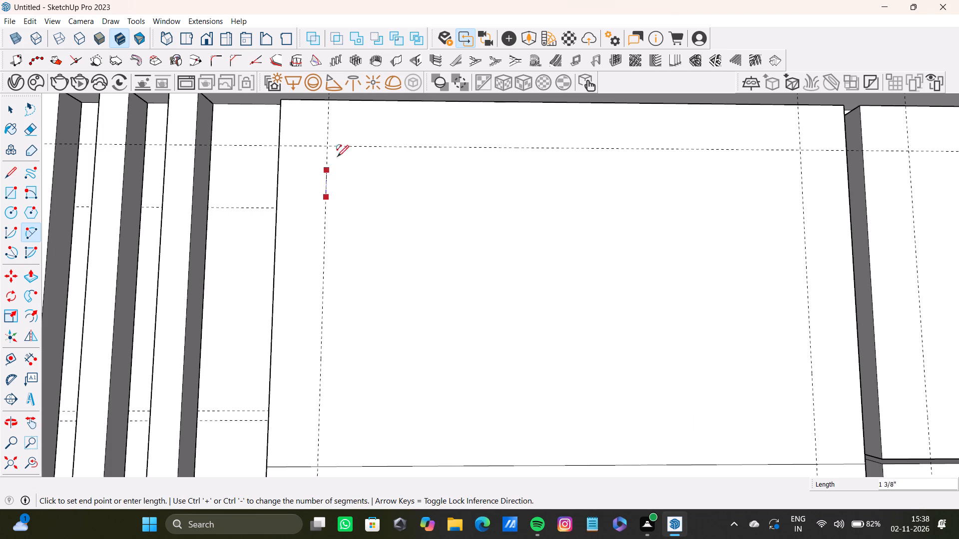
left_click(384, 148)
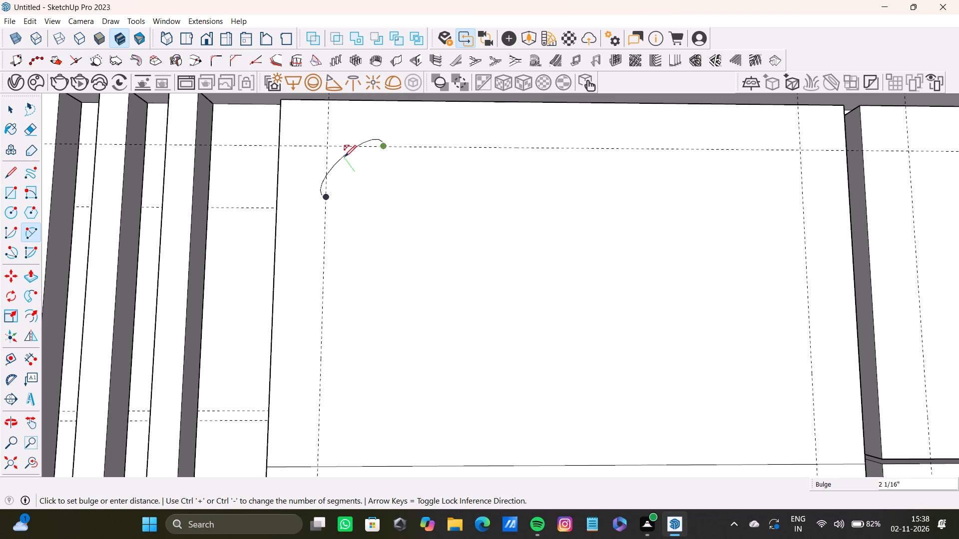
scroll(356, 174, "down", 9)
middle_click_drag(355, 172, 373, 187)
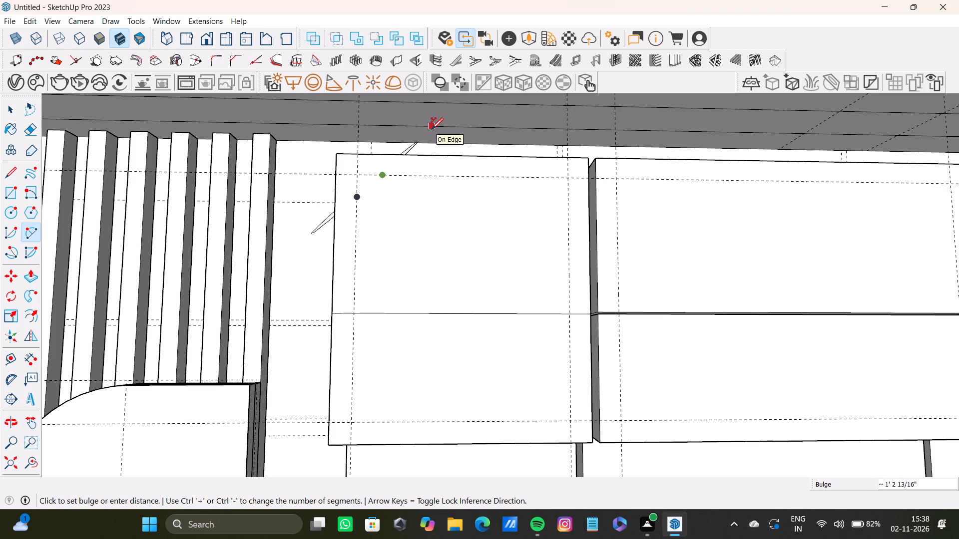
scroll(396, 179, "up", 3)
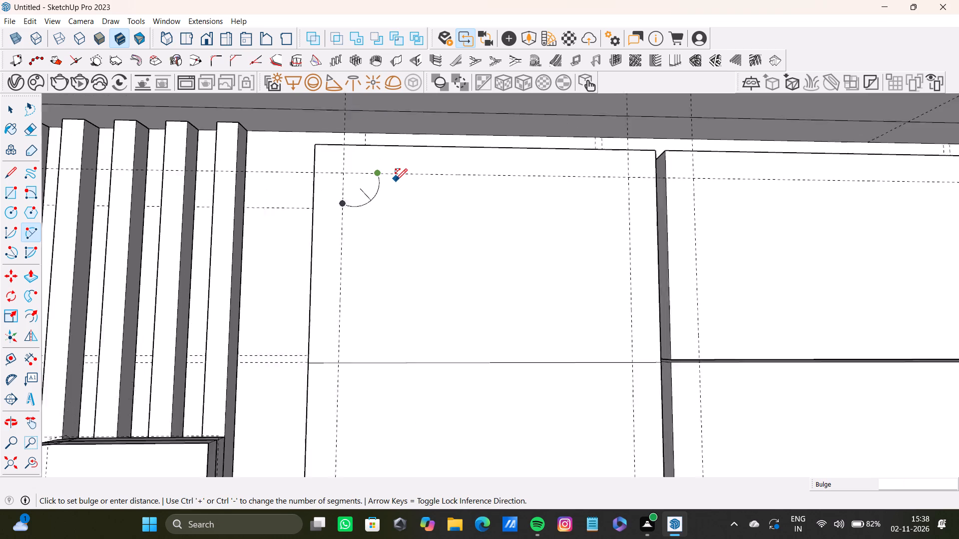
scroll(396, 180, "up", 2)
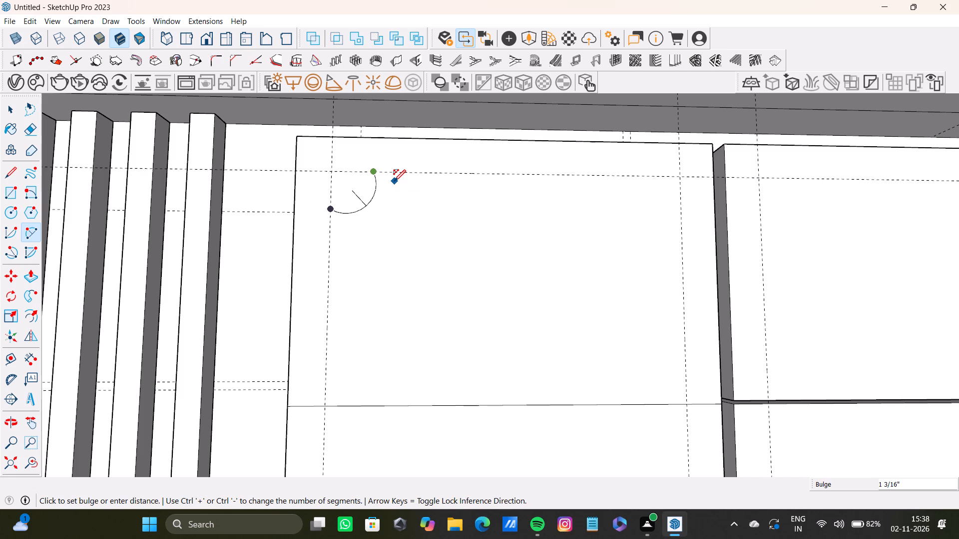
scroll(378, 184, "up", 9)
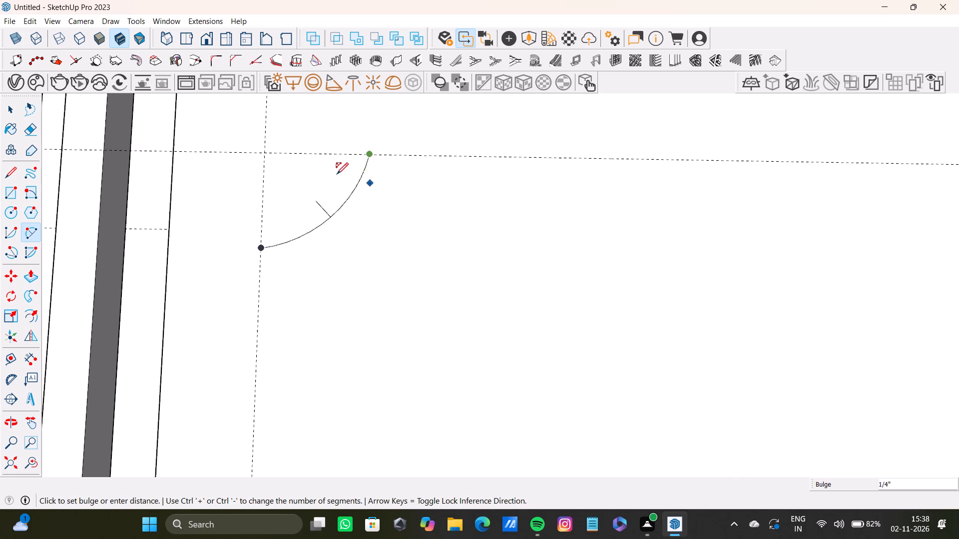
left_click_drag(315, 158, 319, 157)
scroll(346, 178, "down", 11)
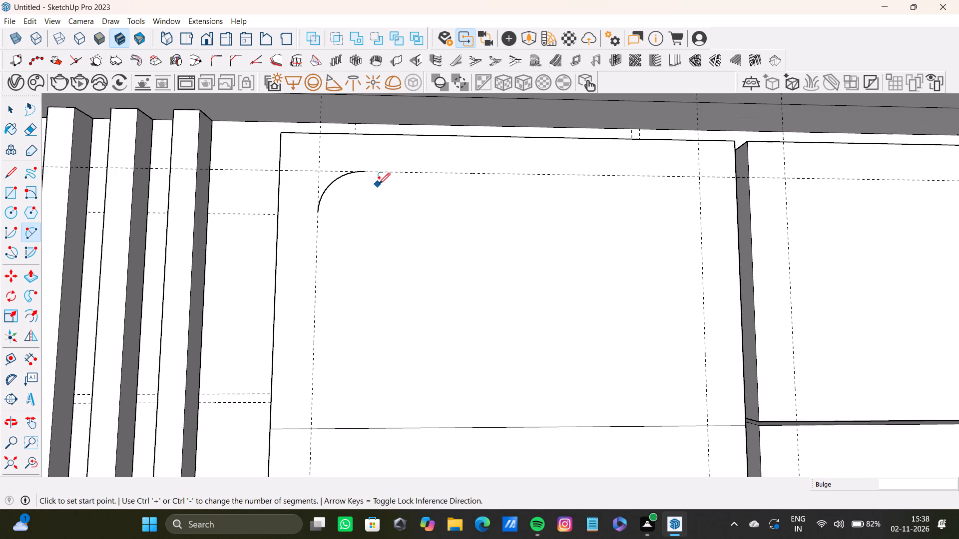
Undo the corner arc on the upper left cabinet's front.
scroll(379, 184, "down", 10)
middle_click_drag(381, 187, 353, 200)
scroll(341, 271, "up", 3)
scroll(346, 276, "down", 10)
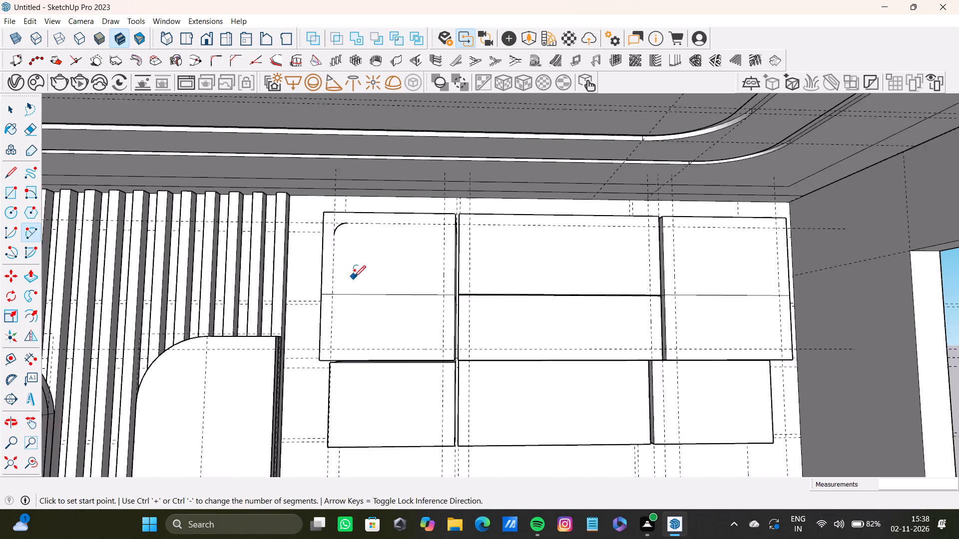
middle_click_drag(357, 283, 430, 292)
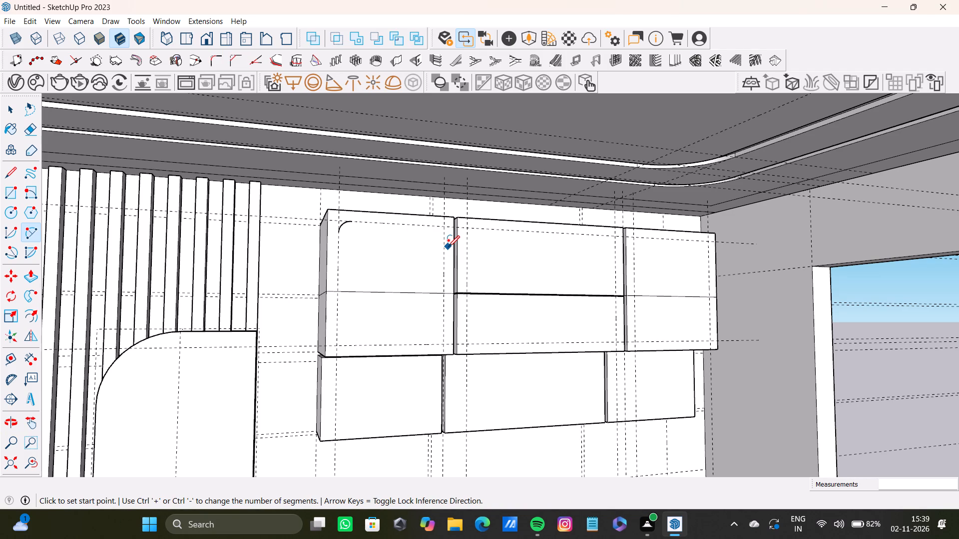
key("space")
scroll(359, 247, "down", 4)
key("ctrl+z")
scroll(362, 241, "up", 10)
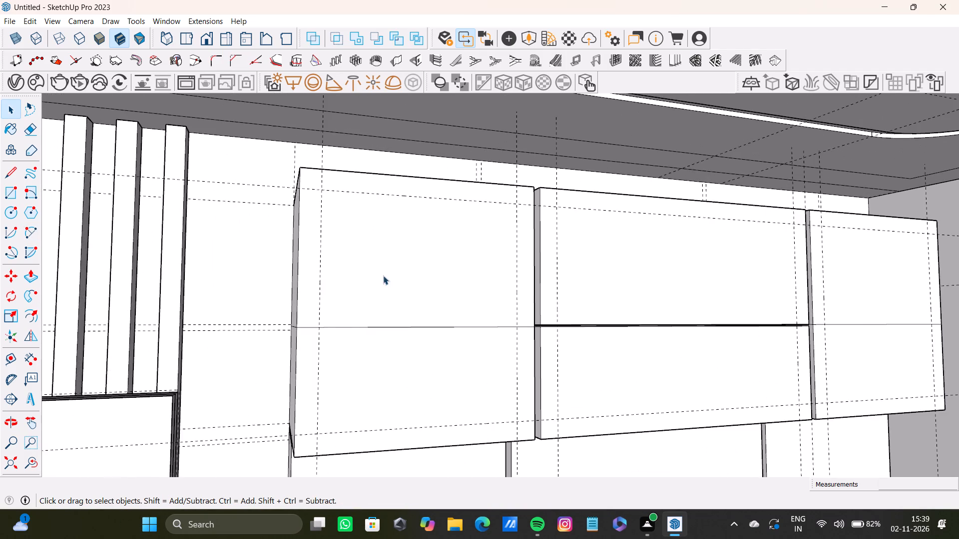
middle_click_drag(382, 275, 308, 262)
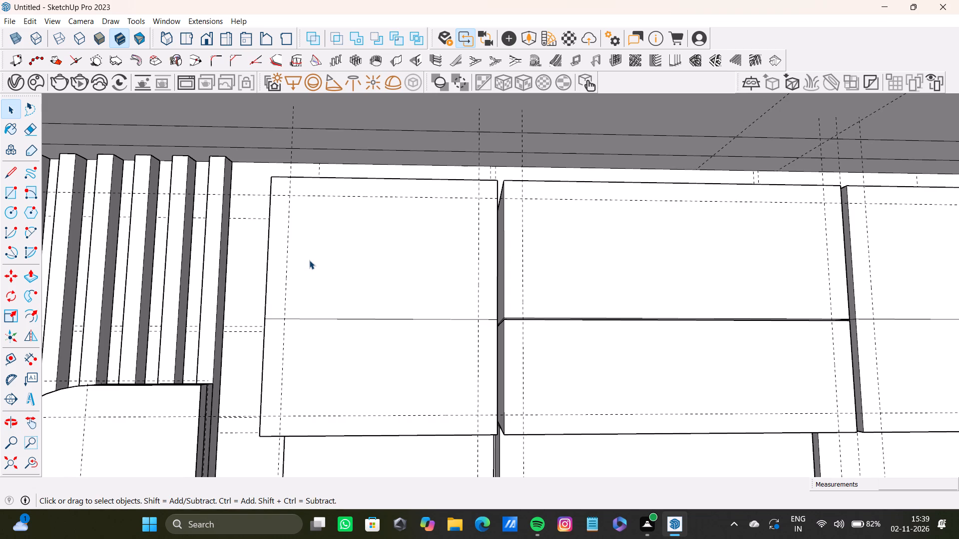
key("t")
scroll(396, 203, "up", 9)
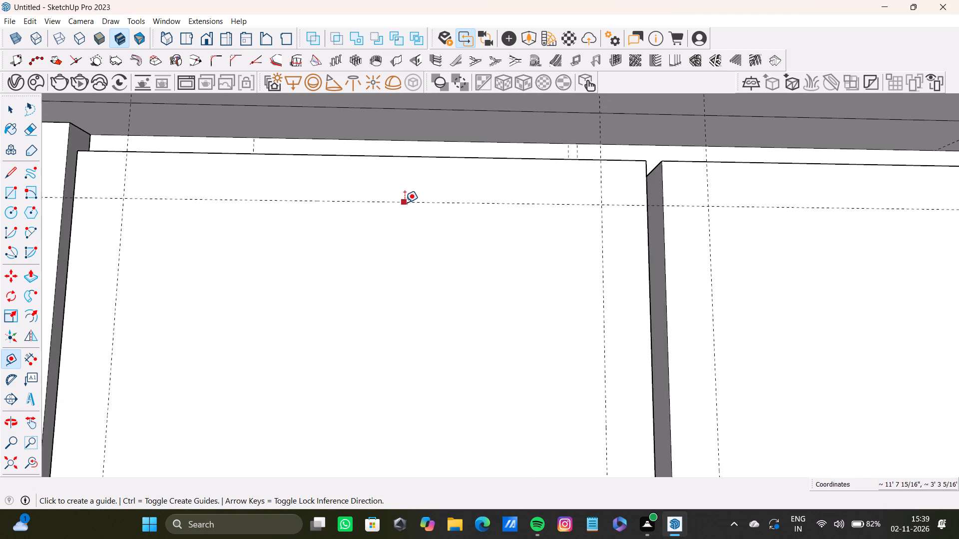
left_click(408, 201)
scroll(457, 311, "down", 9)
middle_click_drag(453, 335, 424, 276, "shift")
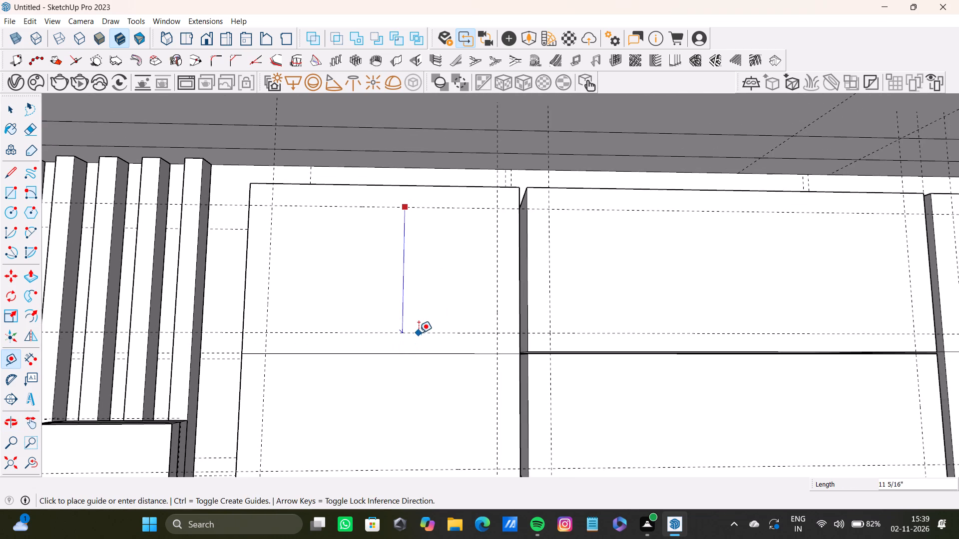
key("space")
Place a horizontal guide 2" above the seam between the first- and second-row left cabinet fronts.
key("t")
left_click_drag(404, 353, 404, 341)
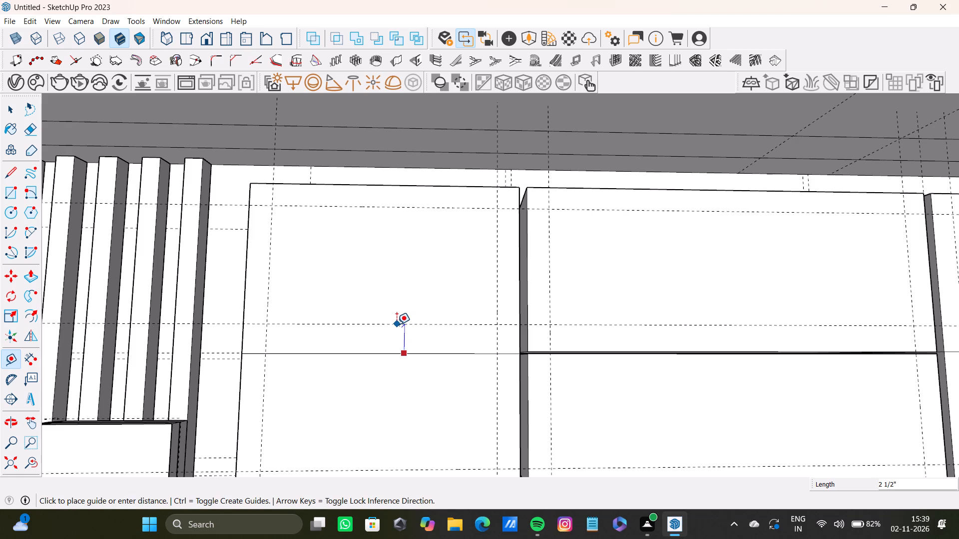
type("2\"")
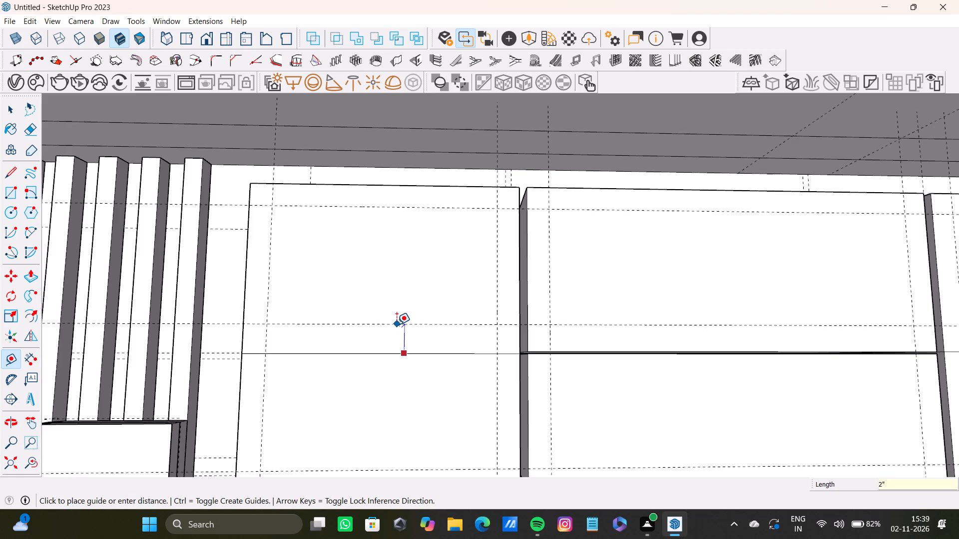
key("Return")
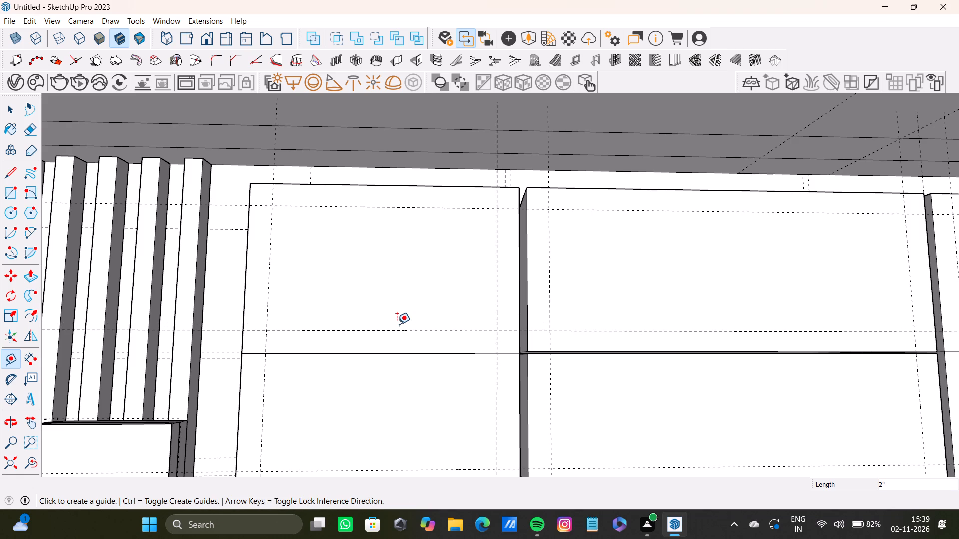
Place a horizontal guide 2" below the seam between the first- and second-row left cabinet fronts.
key("t")
key("t")
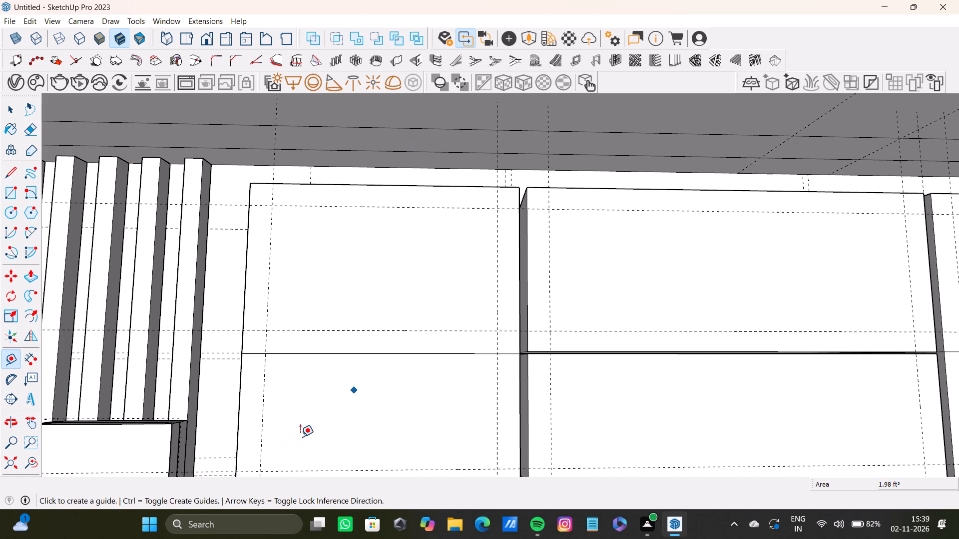
scroll(321, 380, "up", 13)
left_click(384, 345)
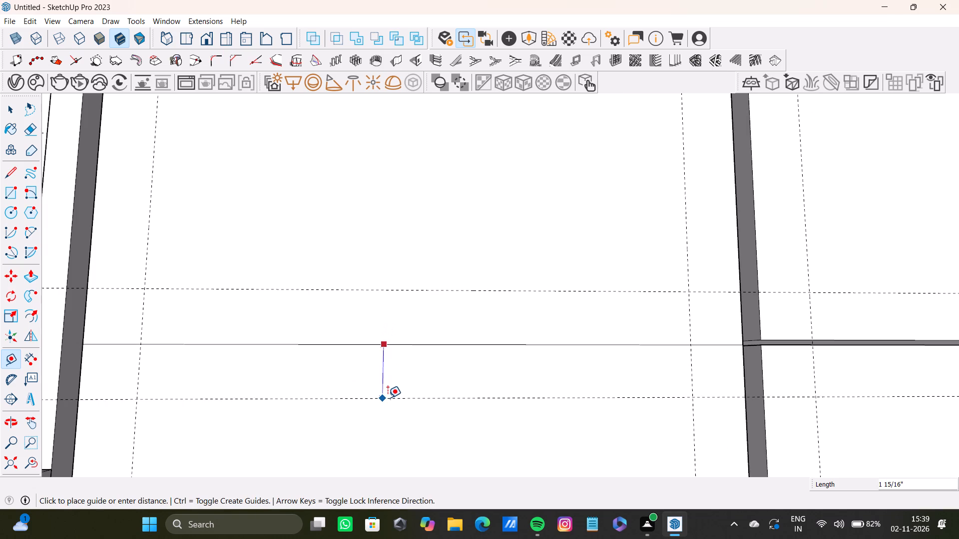
key("2")
key("shift+quotedbl")
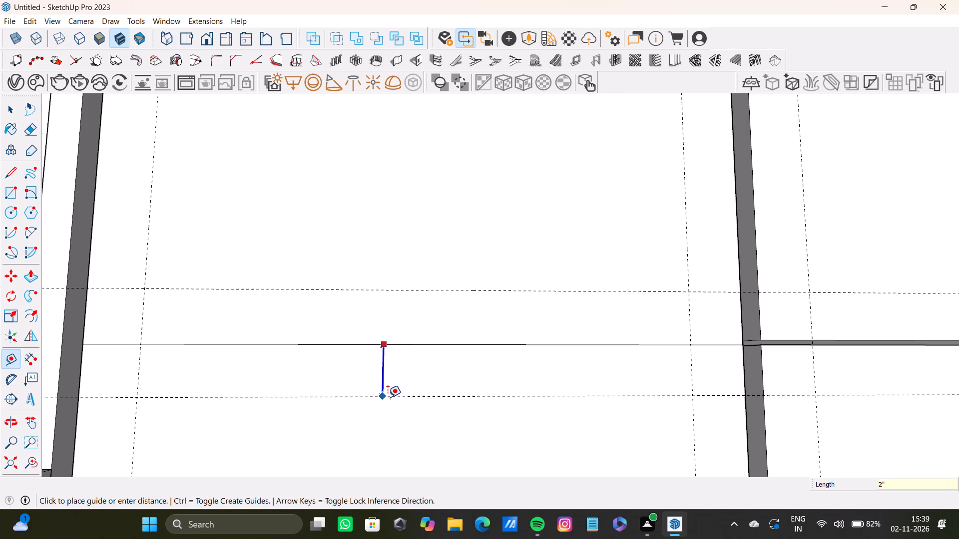
key("Return")
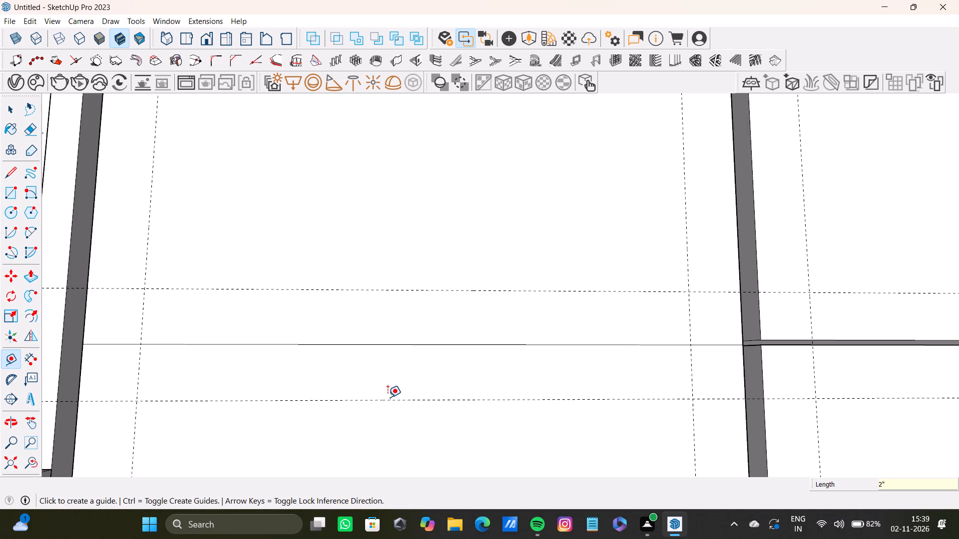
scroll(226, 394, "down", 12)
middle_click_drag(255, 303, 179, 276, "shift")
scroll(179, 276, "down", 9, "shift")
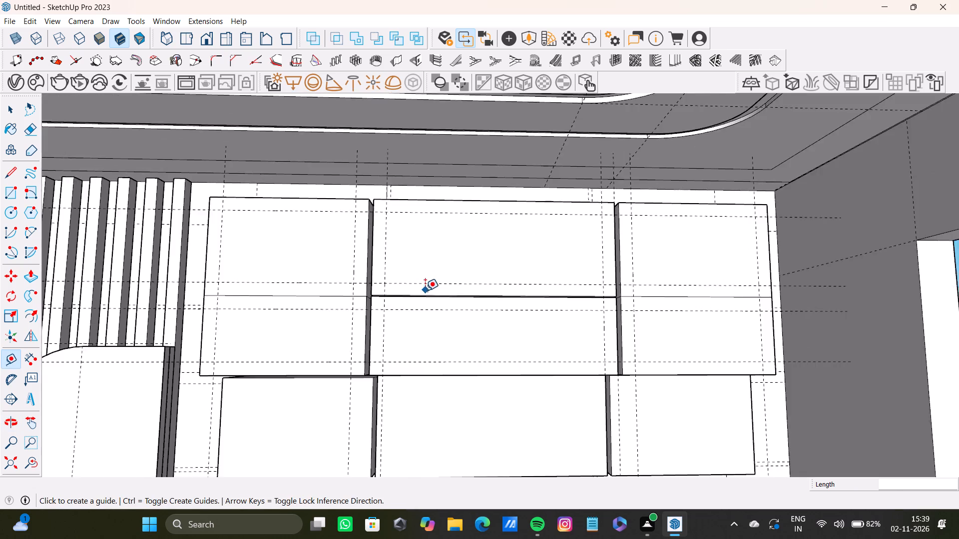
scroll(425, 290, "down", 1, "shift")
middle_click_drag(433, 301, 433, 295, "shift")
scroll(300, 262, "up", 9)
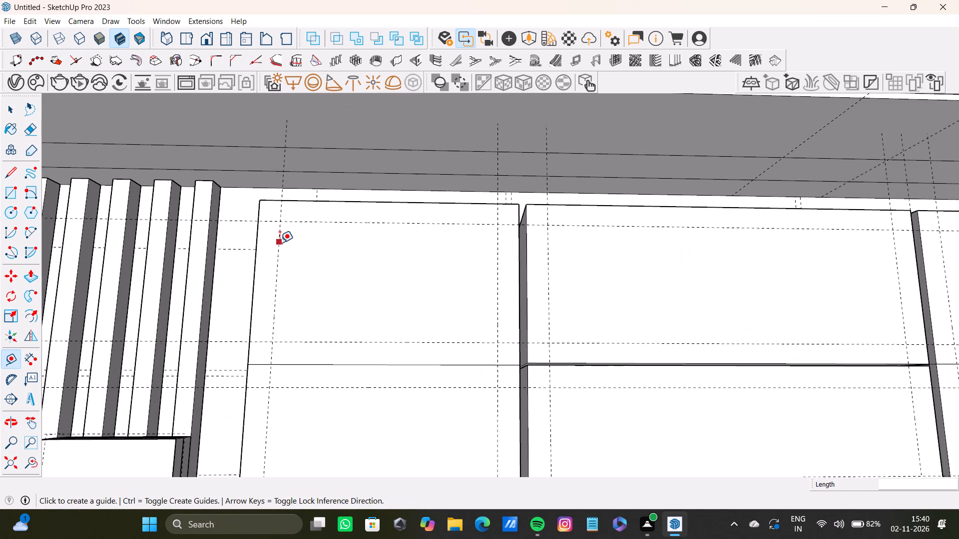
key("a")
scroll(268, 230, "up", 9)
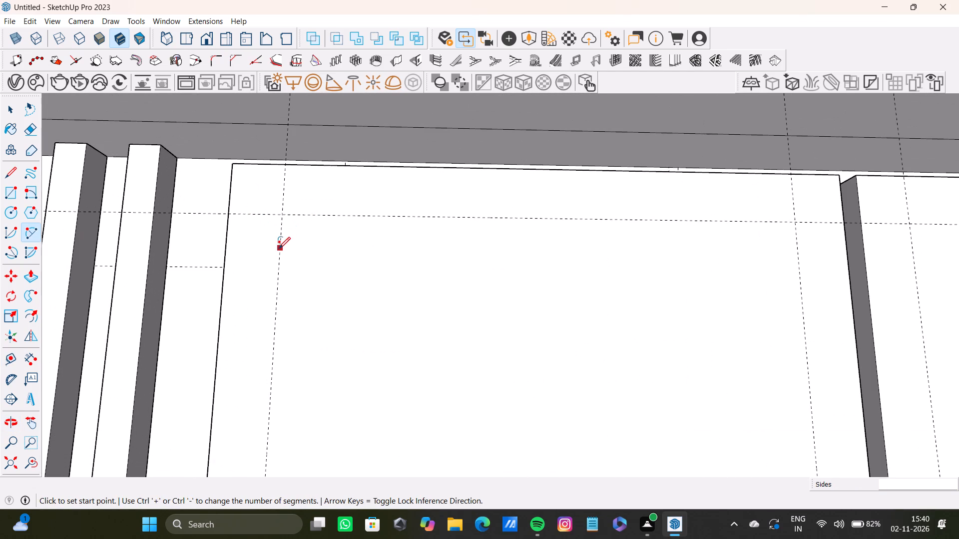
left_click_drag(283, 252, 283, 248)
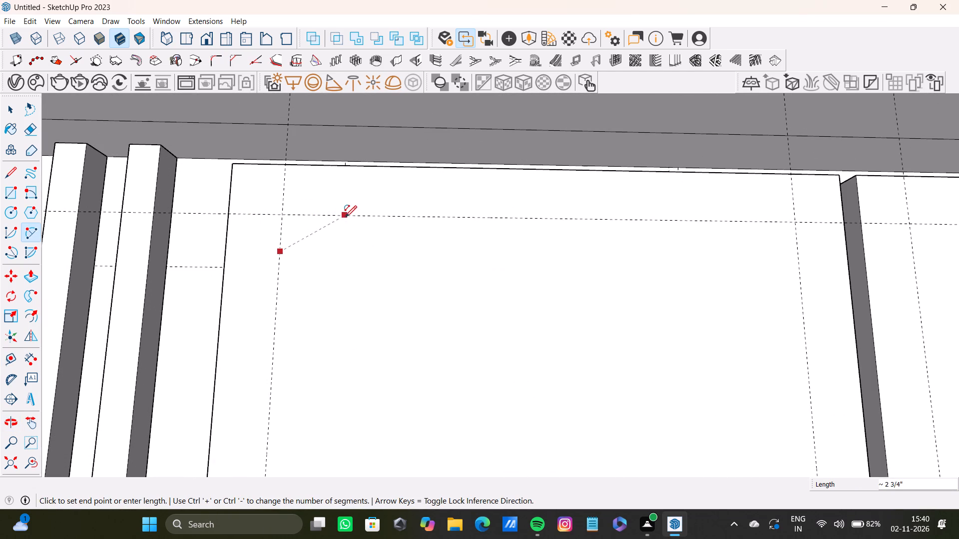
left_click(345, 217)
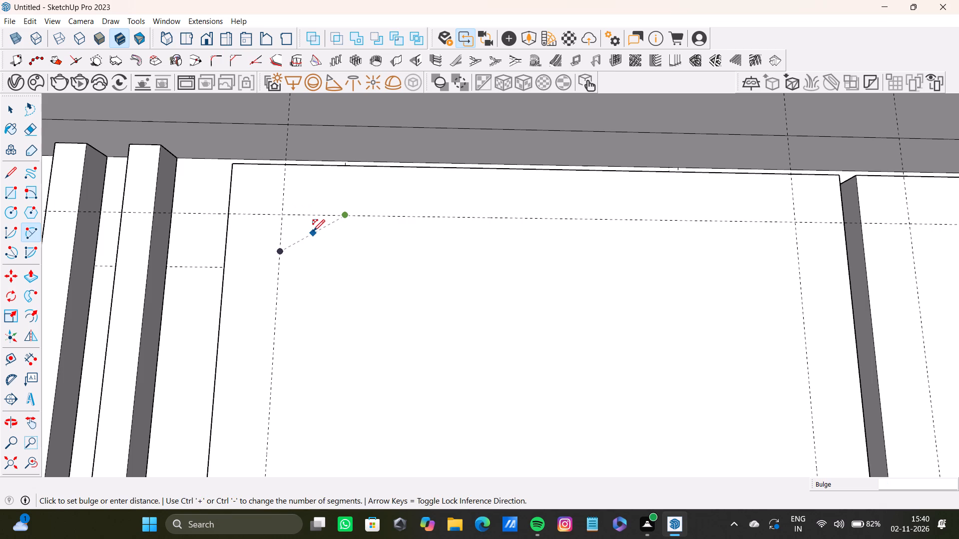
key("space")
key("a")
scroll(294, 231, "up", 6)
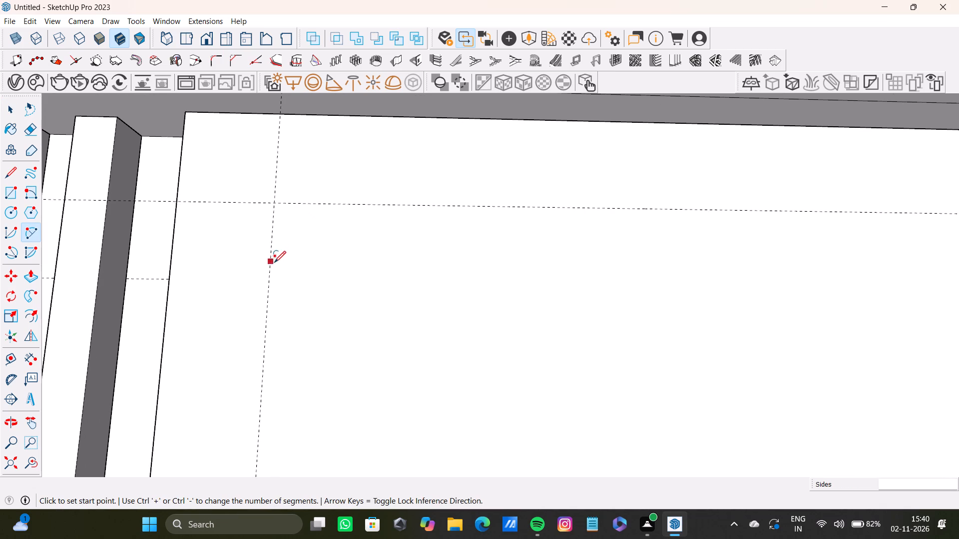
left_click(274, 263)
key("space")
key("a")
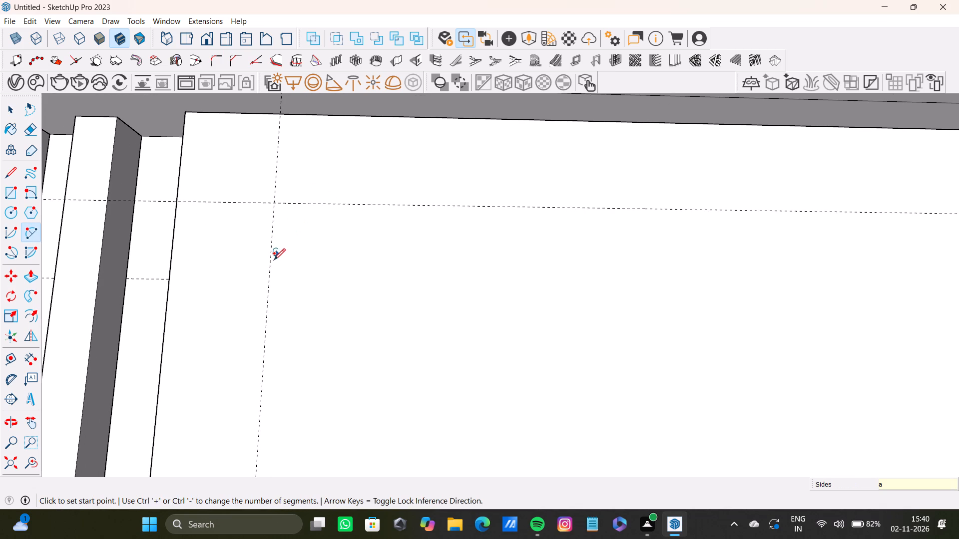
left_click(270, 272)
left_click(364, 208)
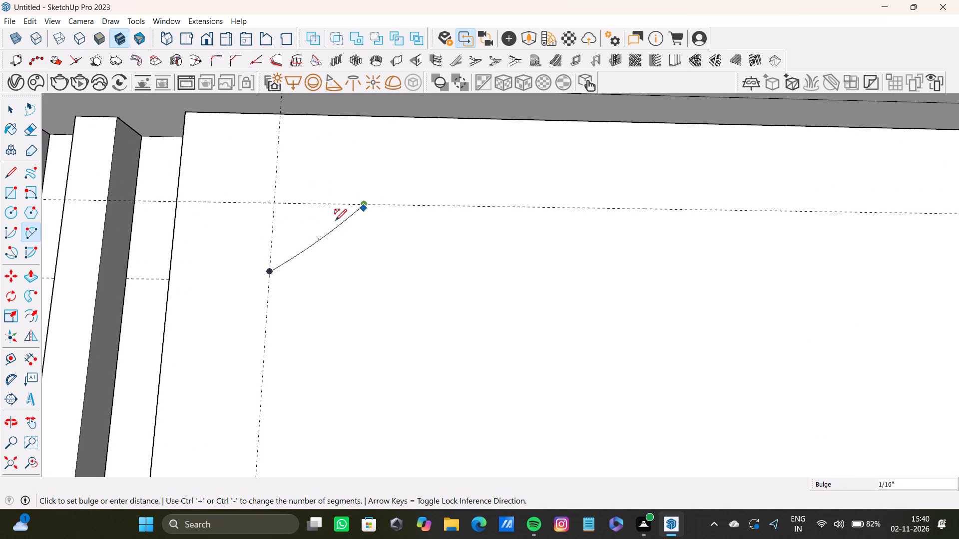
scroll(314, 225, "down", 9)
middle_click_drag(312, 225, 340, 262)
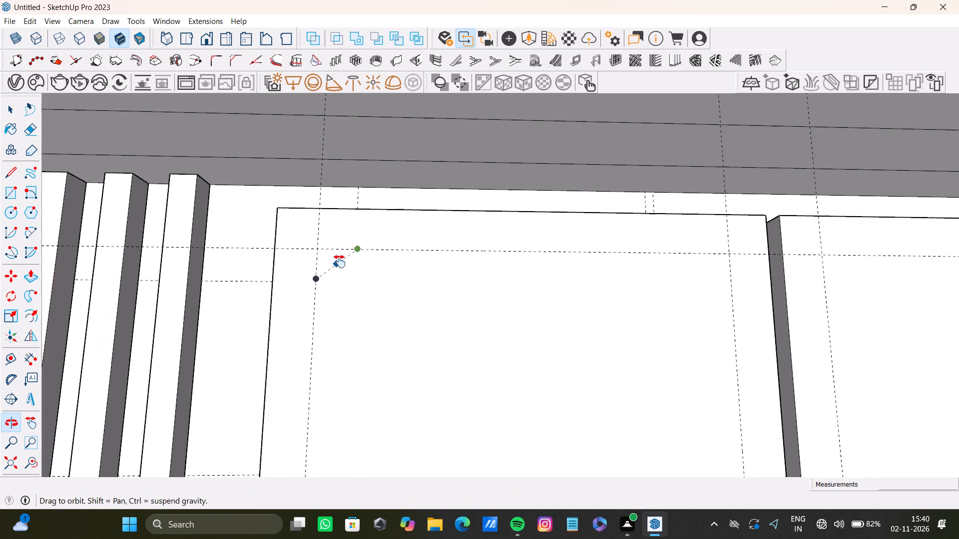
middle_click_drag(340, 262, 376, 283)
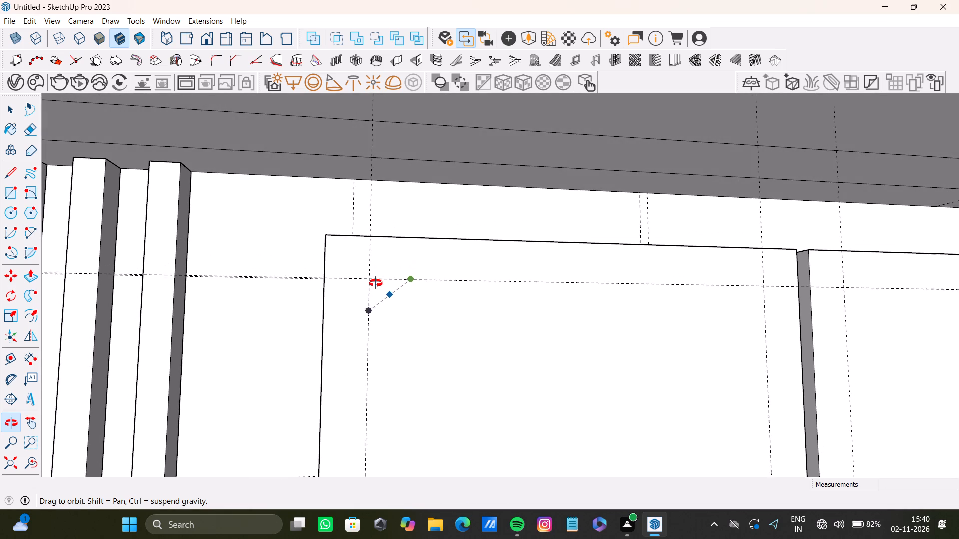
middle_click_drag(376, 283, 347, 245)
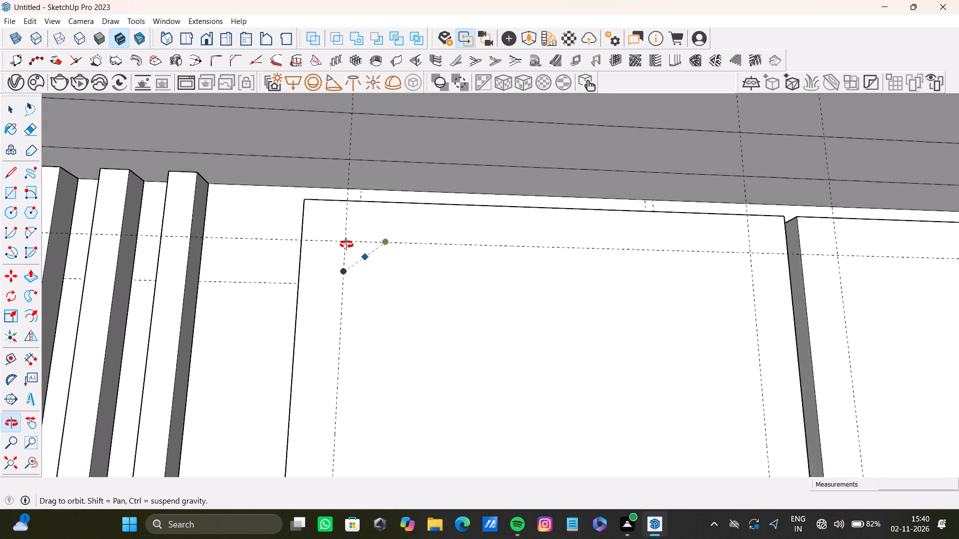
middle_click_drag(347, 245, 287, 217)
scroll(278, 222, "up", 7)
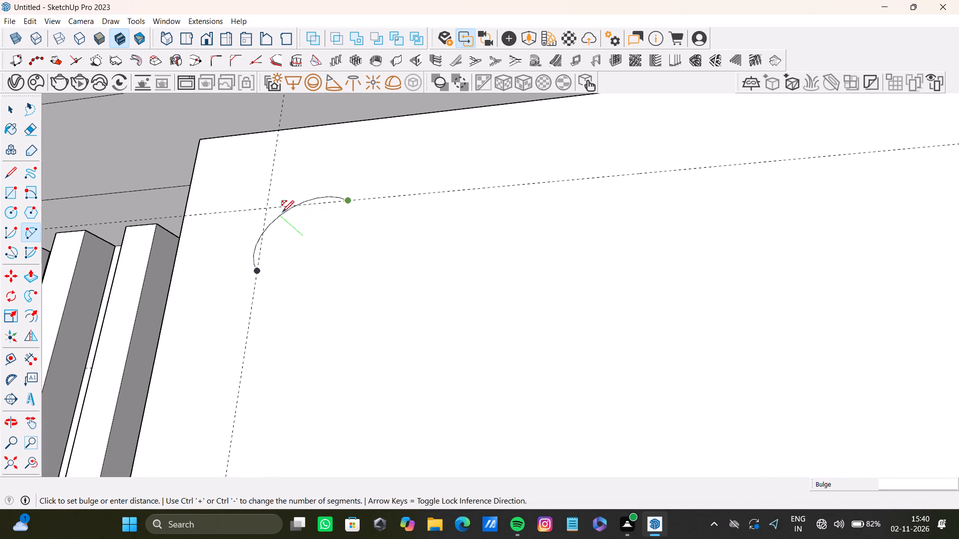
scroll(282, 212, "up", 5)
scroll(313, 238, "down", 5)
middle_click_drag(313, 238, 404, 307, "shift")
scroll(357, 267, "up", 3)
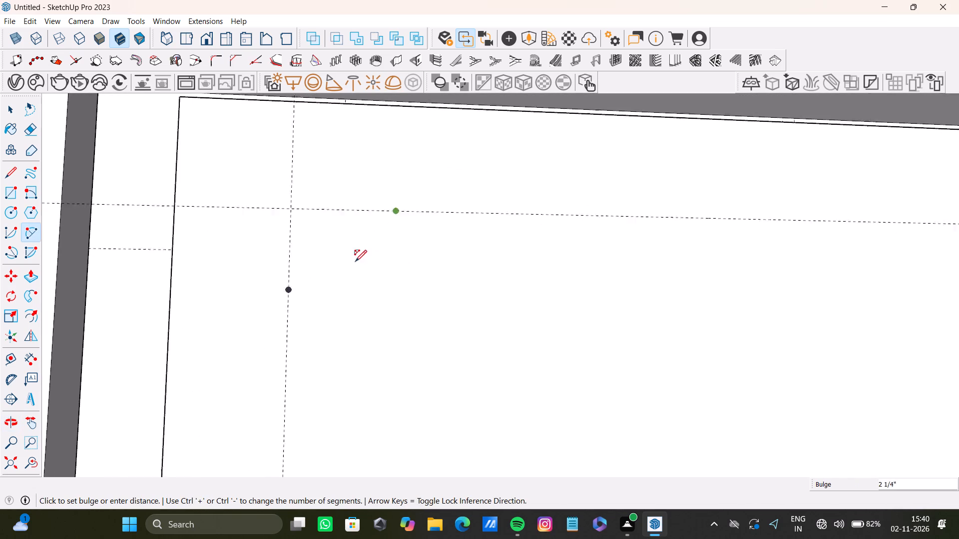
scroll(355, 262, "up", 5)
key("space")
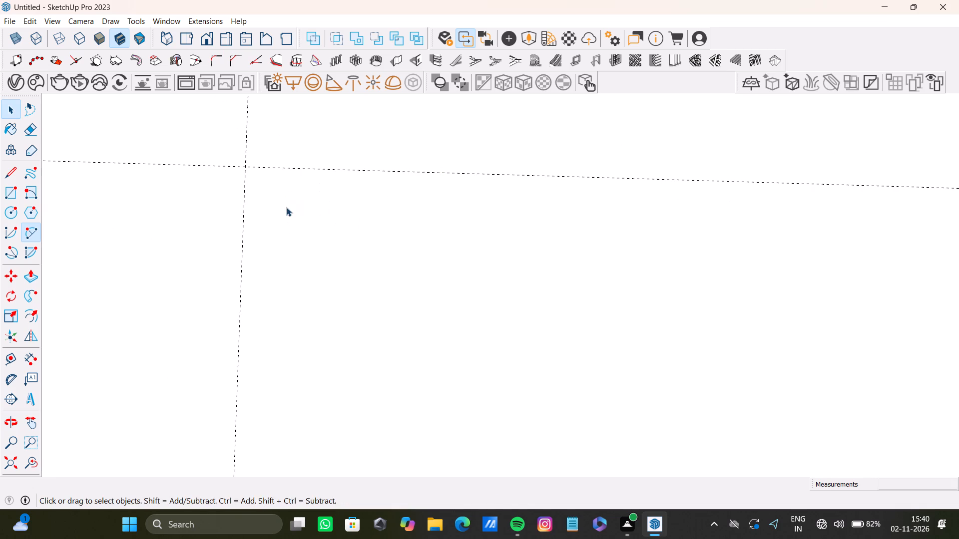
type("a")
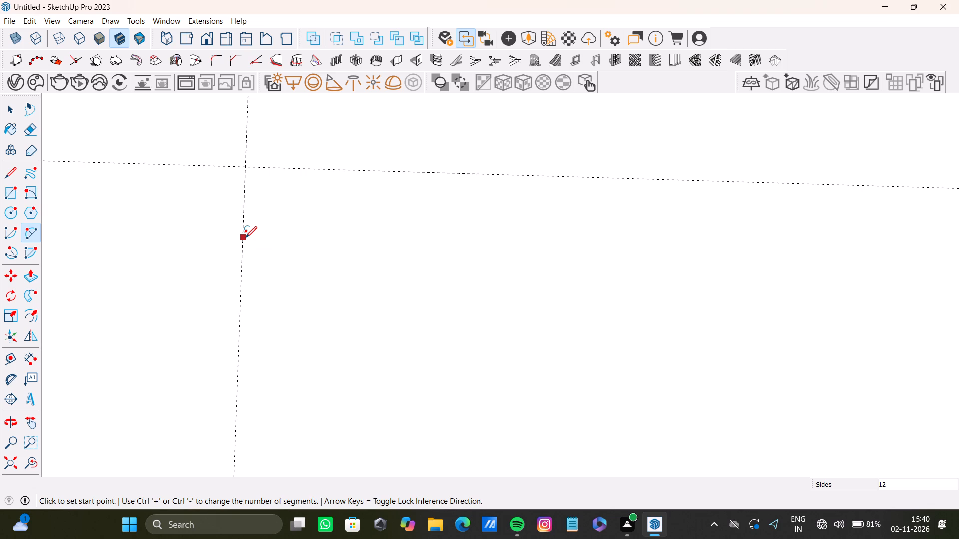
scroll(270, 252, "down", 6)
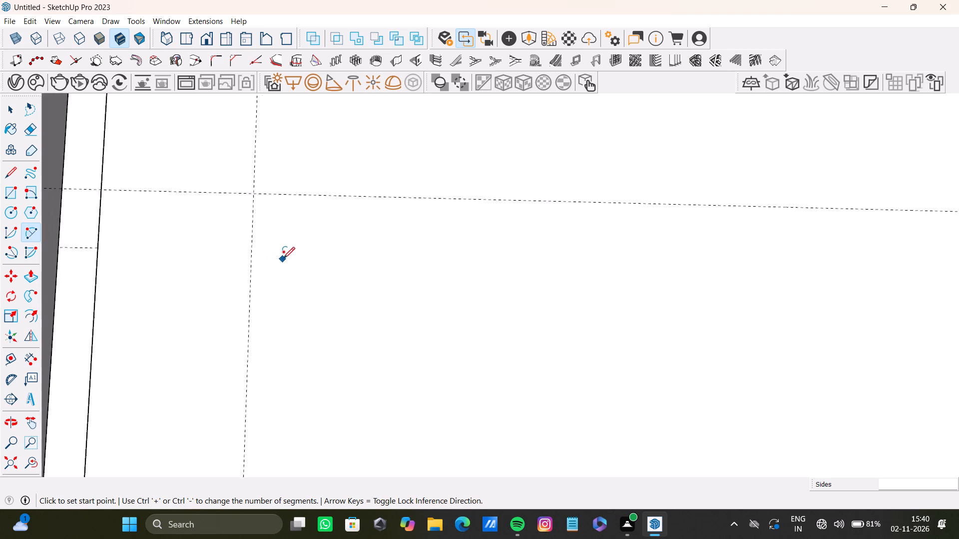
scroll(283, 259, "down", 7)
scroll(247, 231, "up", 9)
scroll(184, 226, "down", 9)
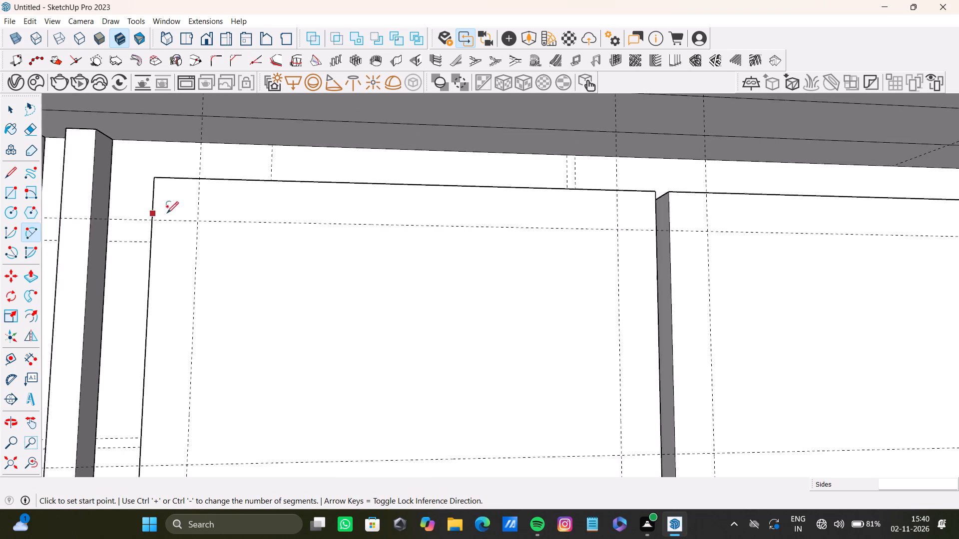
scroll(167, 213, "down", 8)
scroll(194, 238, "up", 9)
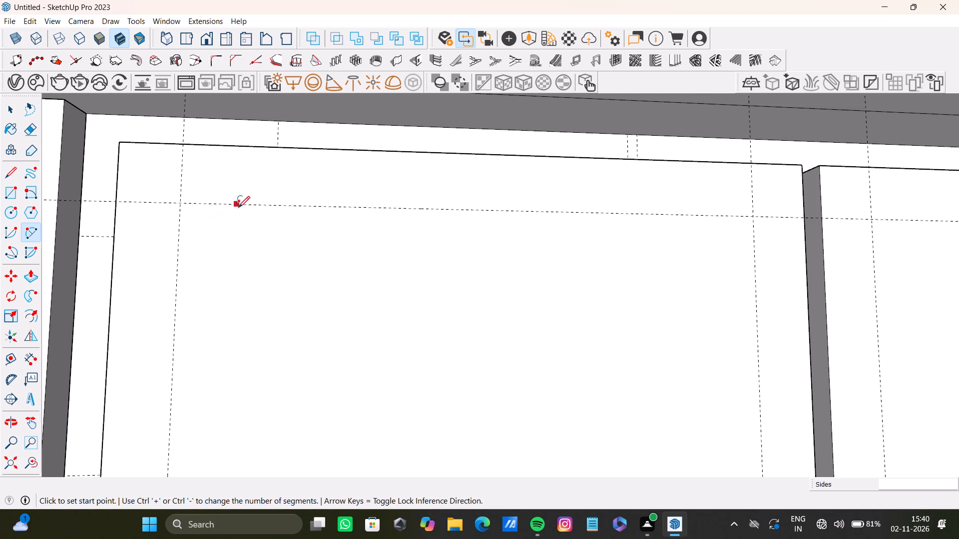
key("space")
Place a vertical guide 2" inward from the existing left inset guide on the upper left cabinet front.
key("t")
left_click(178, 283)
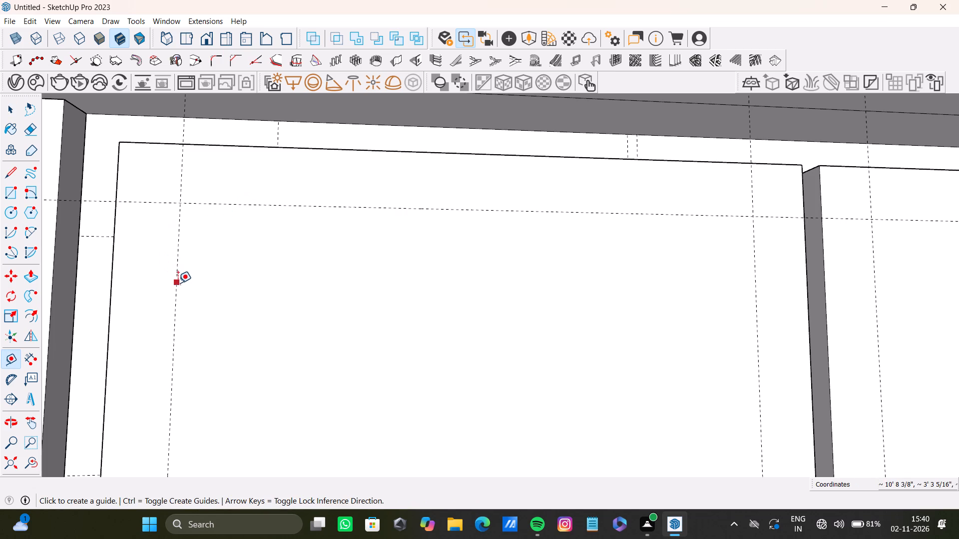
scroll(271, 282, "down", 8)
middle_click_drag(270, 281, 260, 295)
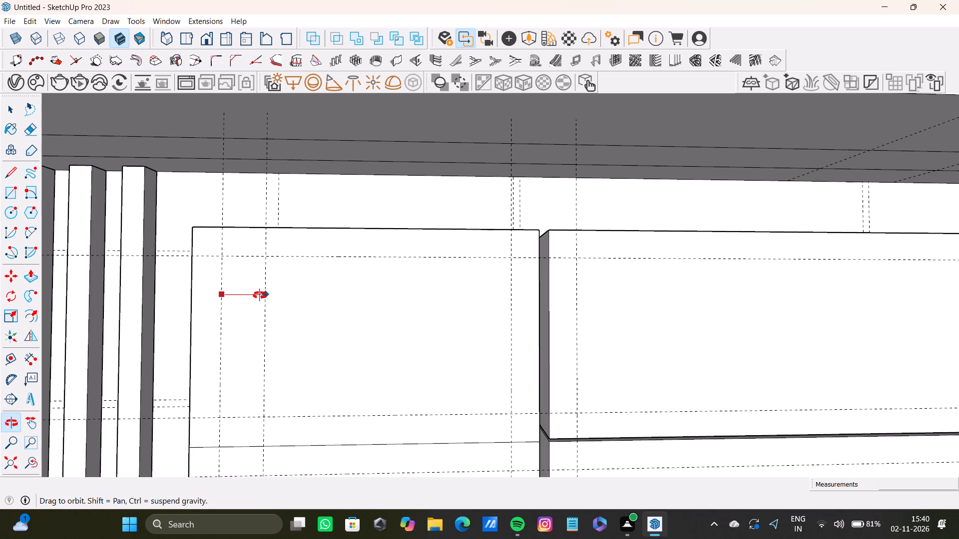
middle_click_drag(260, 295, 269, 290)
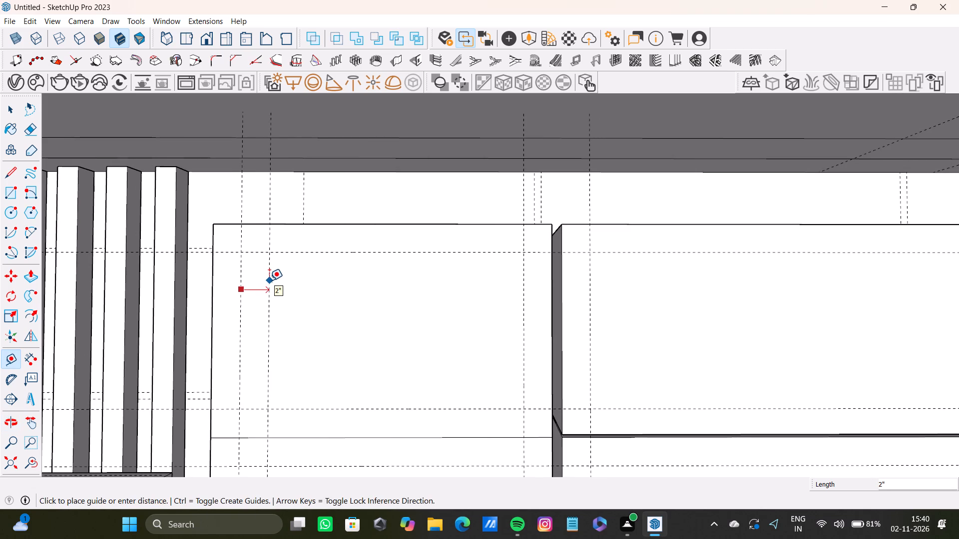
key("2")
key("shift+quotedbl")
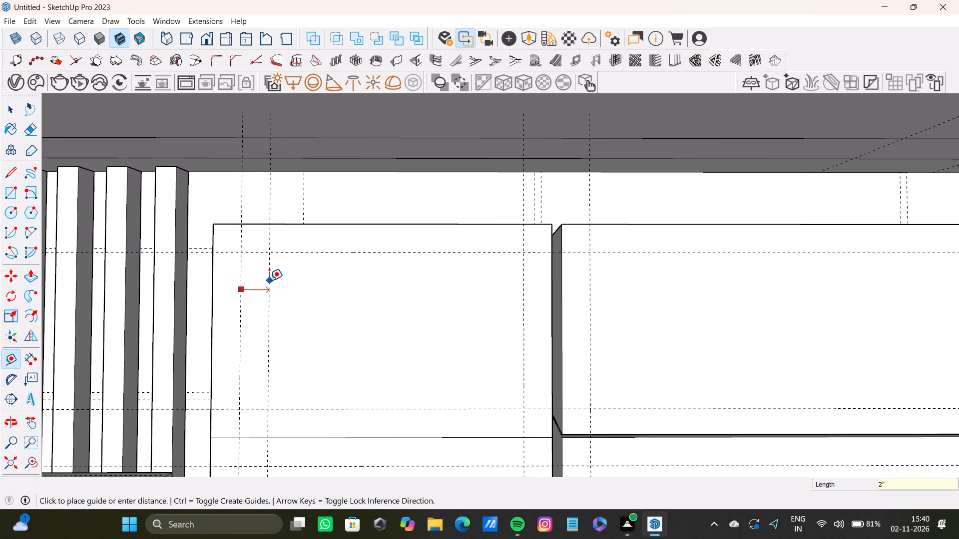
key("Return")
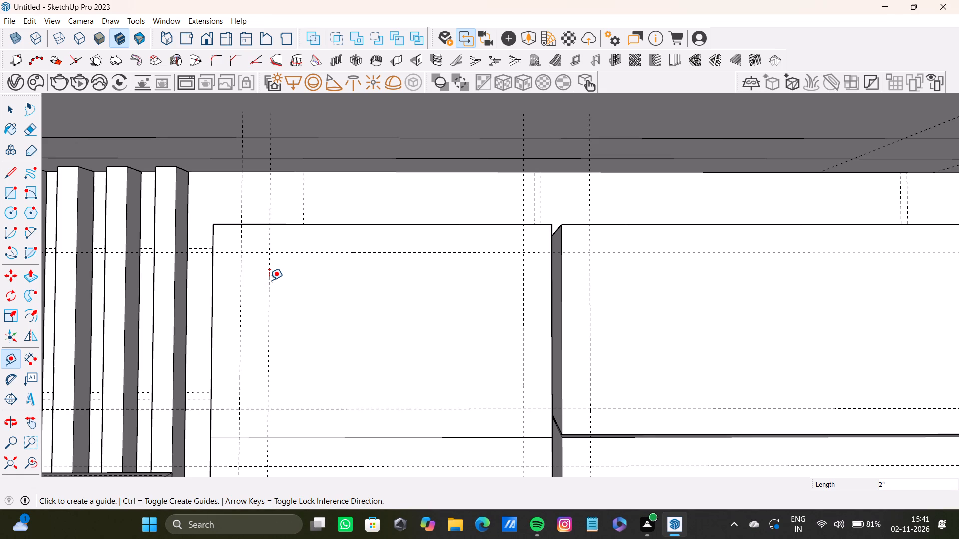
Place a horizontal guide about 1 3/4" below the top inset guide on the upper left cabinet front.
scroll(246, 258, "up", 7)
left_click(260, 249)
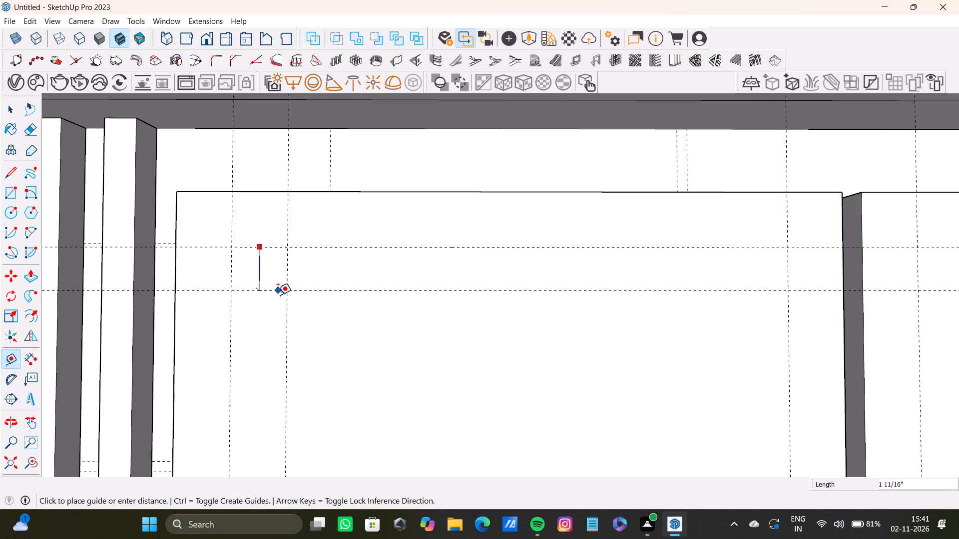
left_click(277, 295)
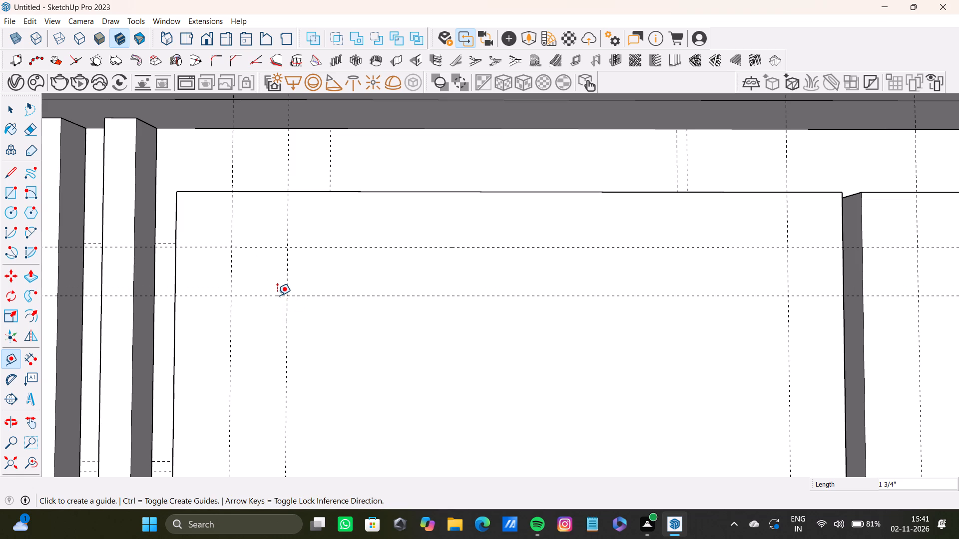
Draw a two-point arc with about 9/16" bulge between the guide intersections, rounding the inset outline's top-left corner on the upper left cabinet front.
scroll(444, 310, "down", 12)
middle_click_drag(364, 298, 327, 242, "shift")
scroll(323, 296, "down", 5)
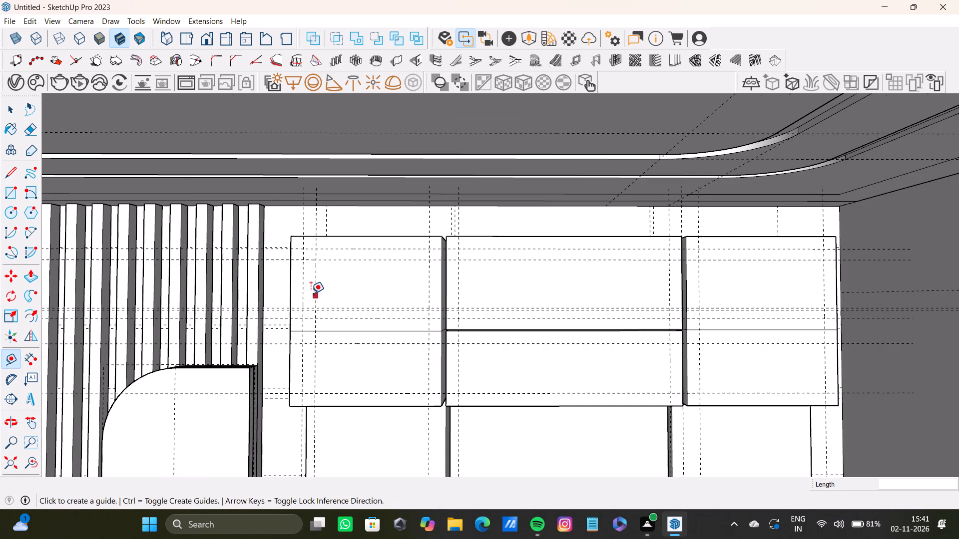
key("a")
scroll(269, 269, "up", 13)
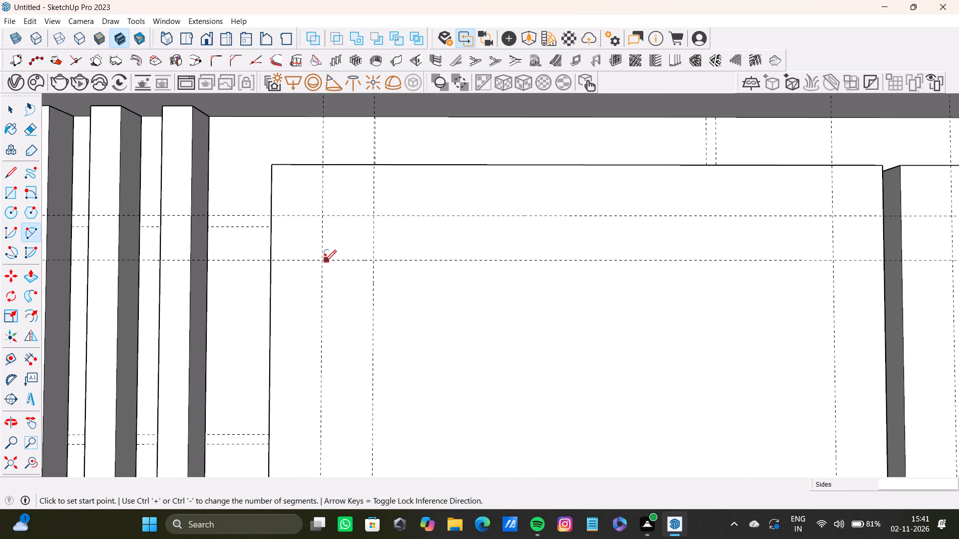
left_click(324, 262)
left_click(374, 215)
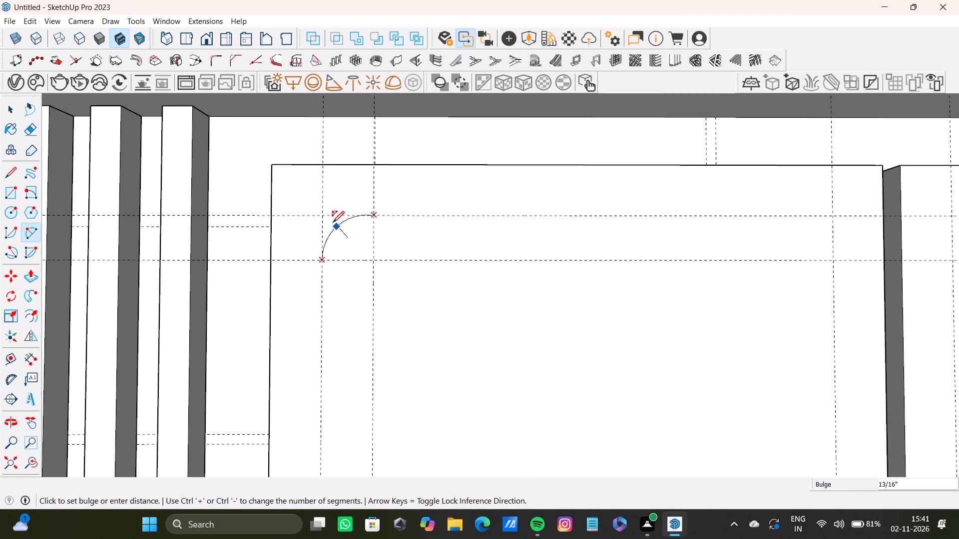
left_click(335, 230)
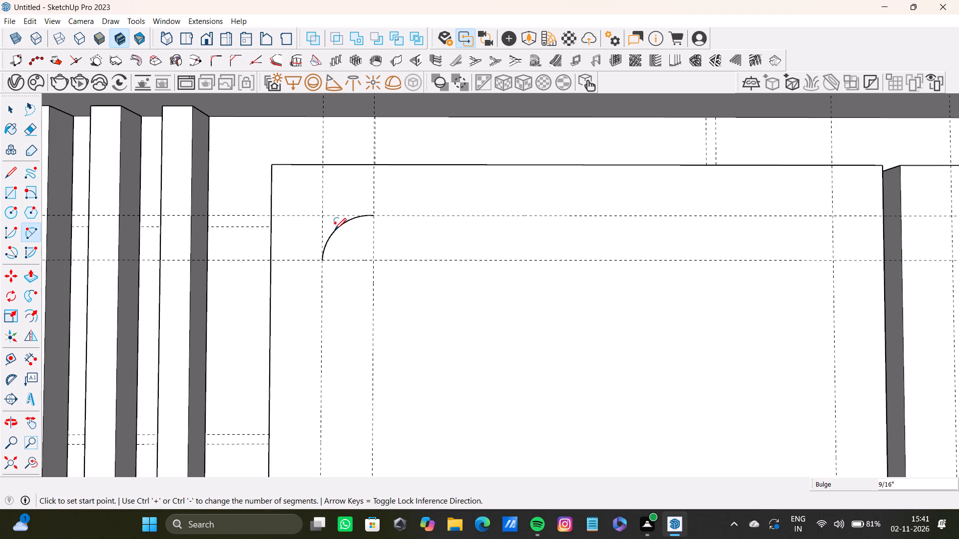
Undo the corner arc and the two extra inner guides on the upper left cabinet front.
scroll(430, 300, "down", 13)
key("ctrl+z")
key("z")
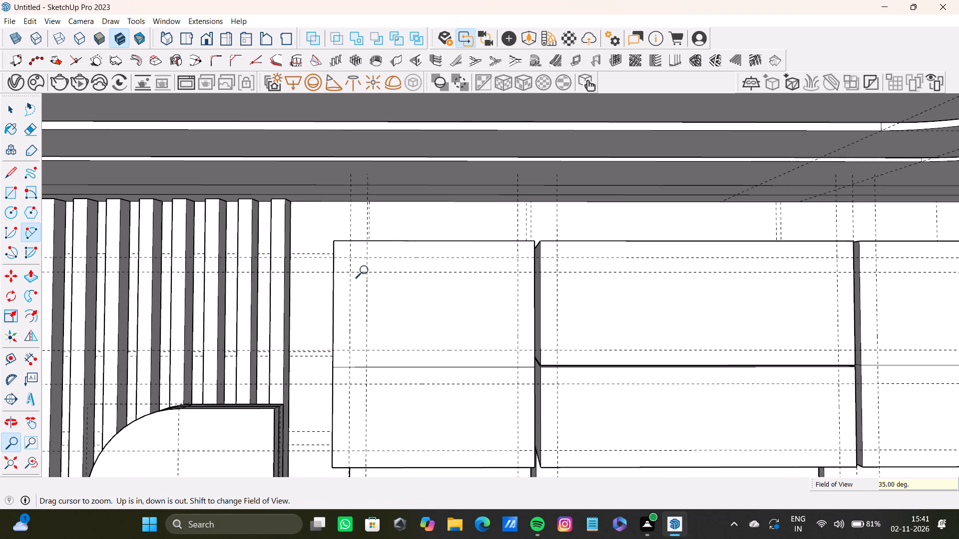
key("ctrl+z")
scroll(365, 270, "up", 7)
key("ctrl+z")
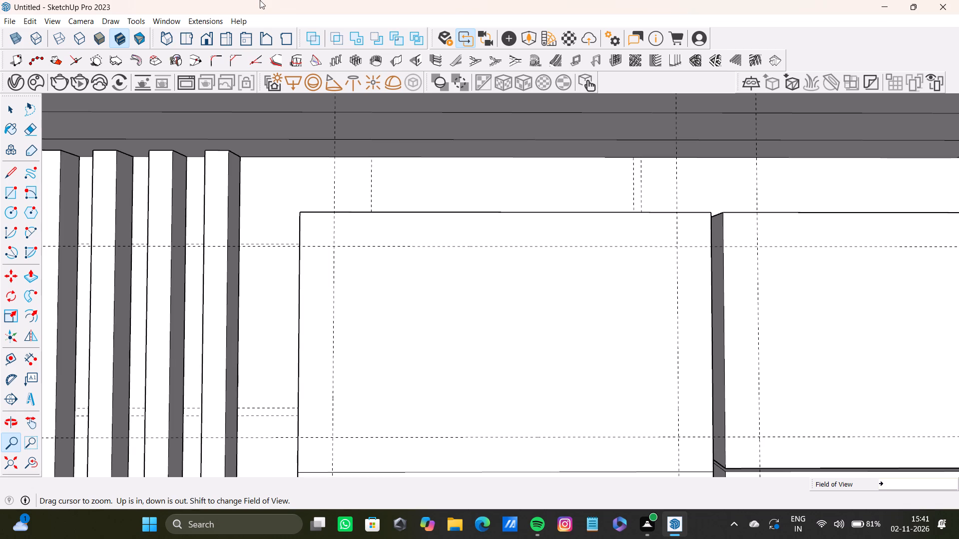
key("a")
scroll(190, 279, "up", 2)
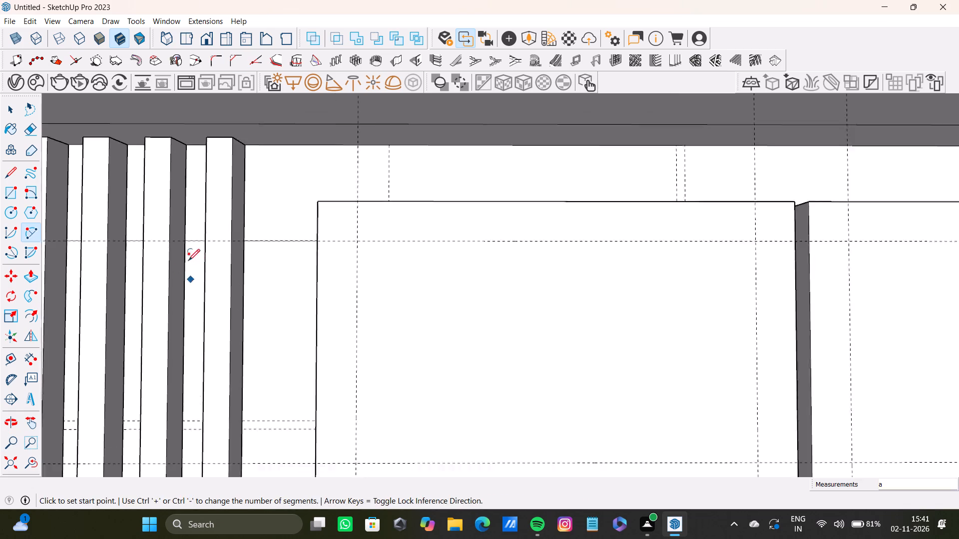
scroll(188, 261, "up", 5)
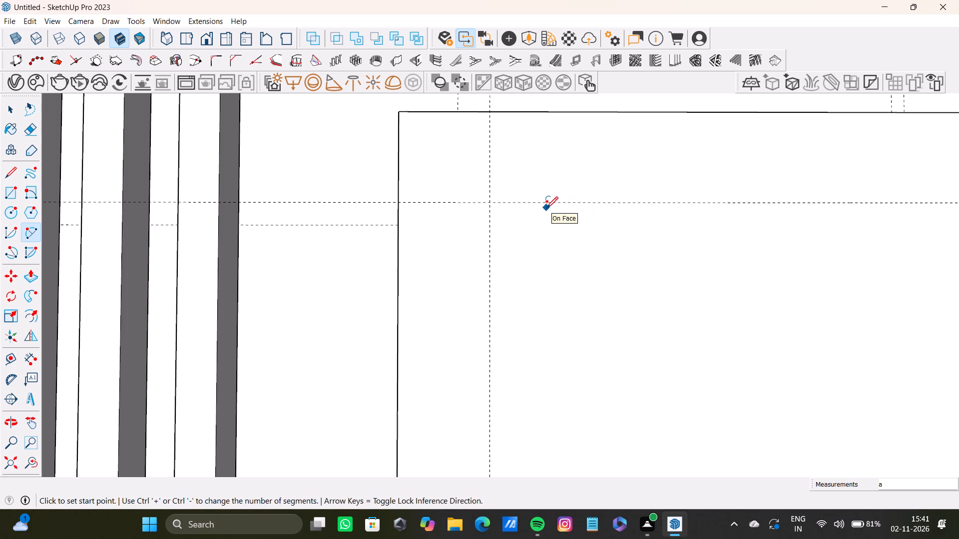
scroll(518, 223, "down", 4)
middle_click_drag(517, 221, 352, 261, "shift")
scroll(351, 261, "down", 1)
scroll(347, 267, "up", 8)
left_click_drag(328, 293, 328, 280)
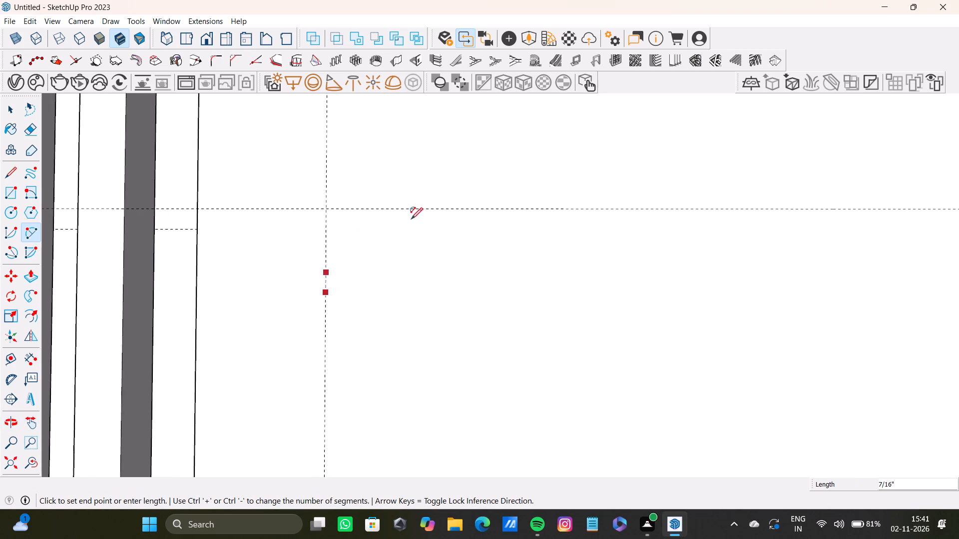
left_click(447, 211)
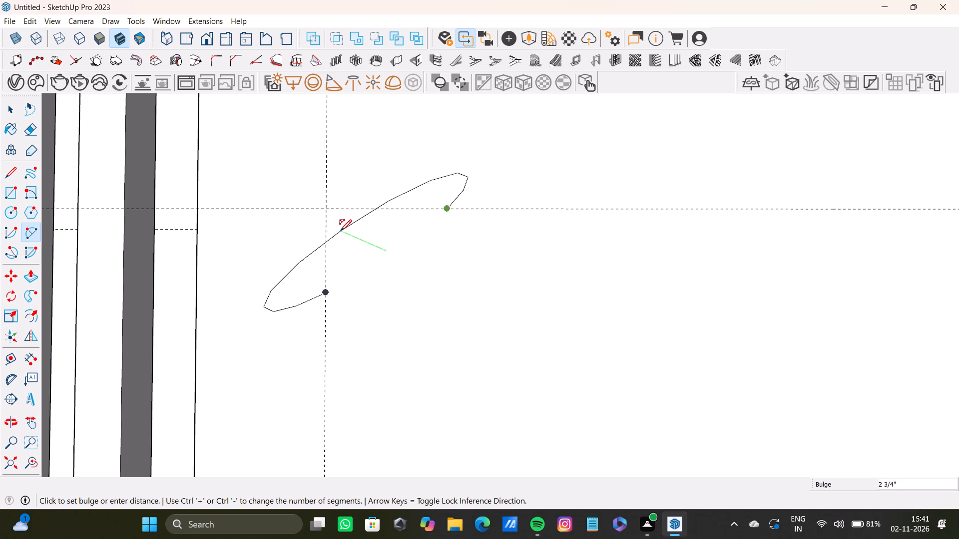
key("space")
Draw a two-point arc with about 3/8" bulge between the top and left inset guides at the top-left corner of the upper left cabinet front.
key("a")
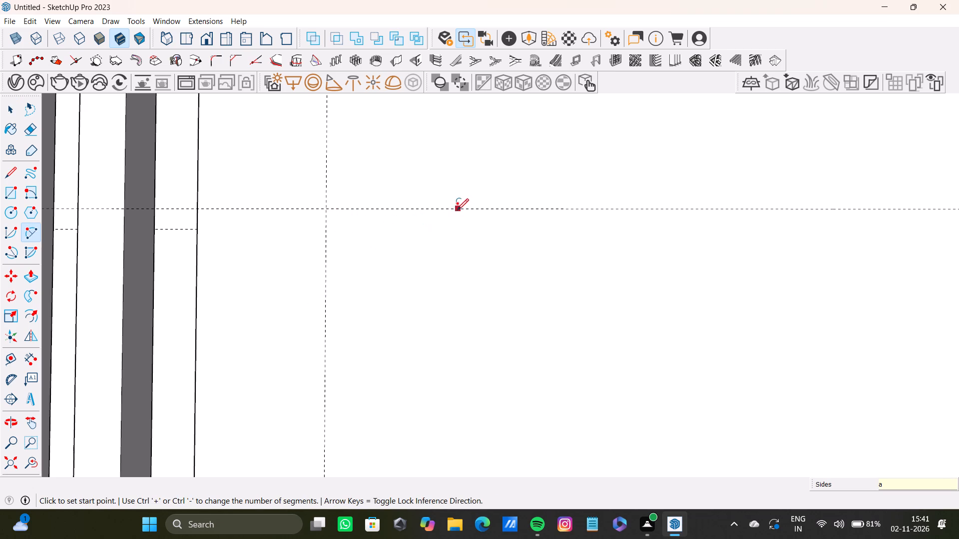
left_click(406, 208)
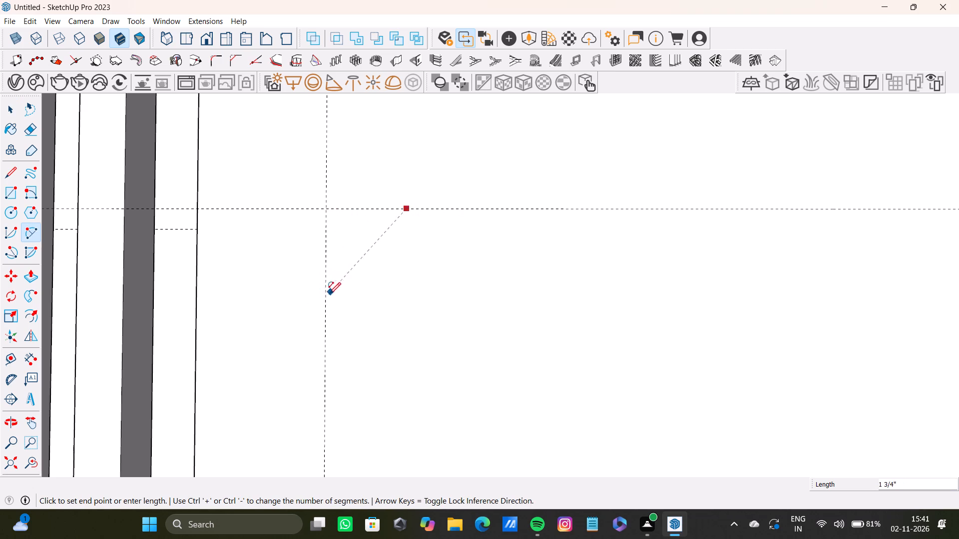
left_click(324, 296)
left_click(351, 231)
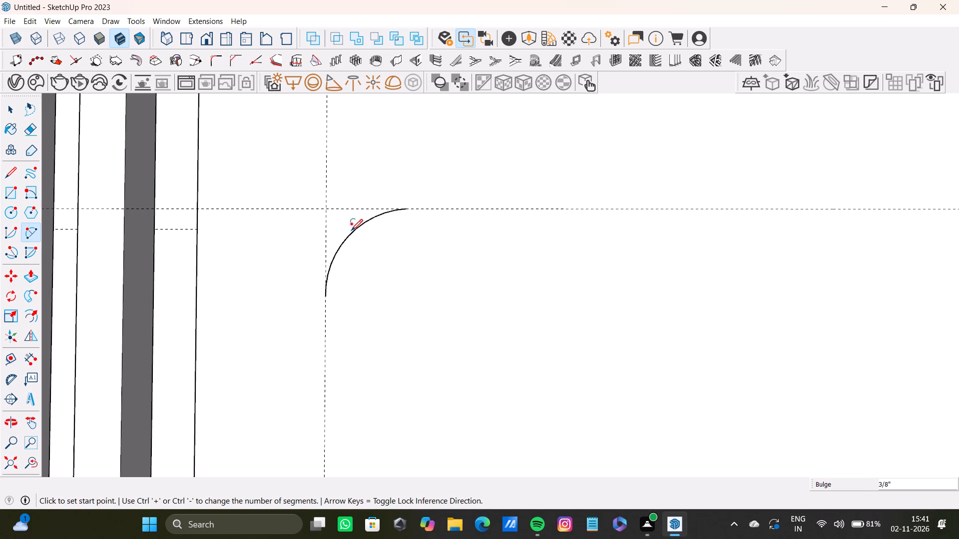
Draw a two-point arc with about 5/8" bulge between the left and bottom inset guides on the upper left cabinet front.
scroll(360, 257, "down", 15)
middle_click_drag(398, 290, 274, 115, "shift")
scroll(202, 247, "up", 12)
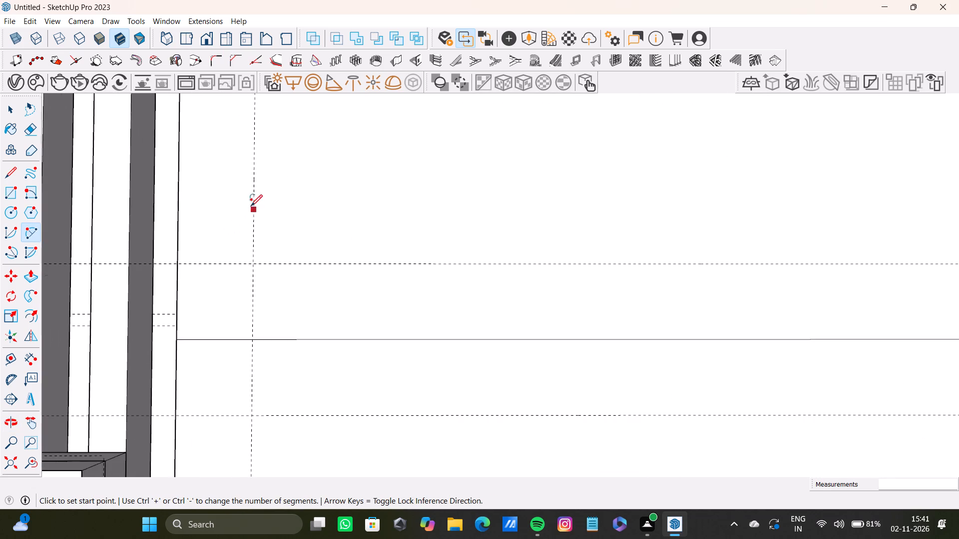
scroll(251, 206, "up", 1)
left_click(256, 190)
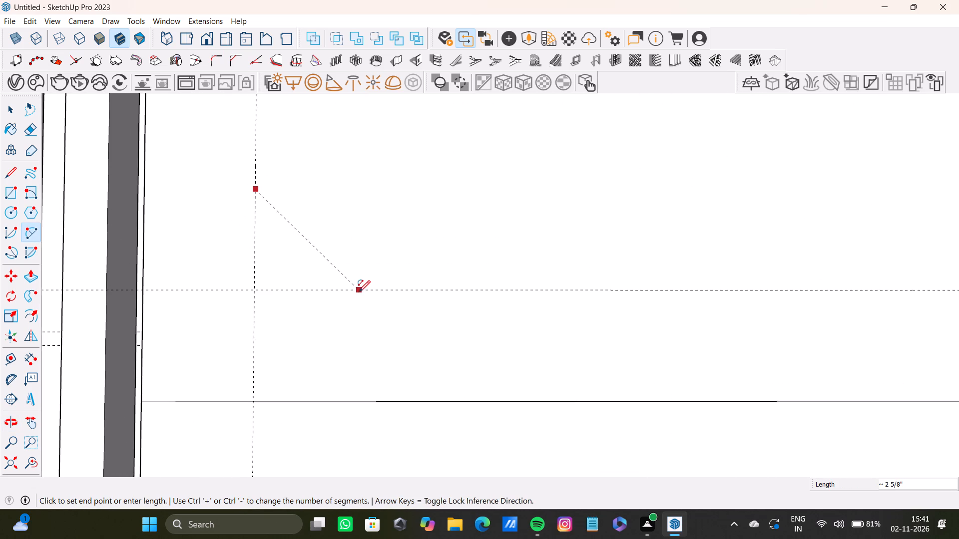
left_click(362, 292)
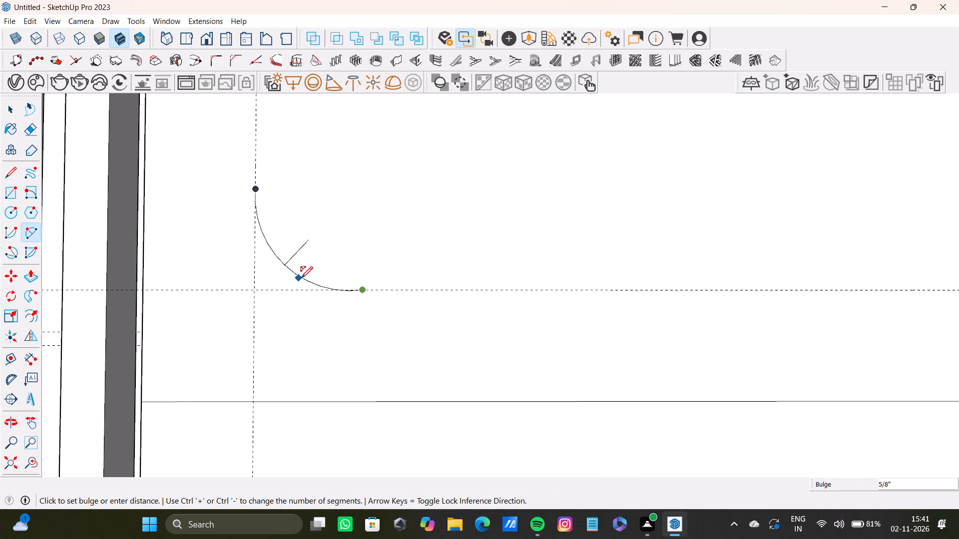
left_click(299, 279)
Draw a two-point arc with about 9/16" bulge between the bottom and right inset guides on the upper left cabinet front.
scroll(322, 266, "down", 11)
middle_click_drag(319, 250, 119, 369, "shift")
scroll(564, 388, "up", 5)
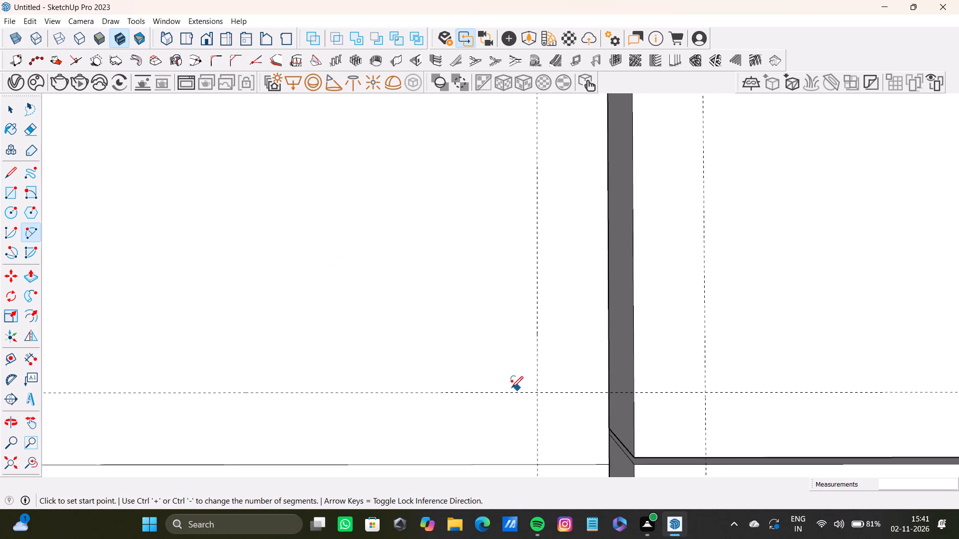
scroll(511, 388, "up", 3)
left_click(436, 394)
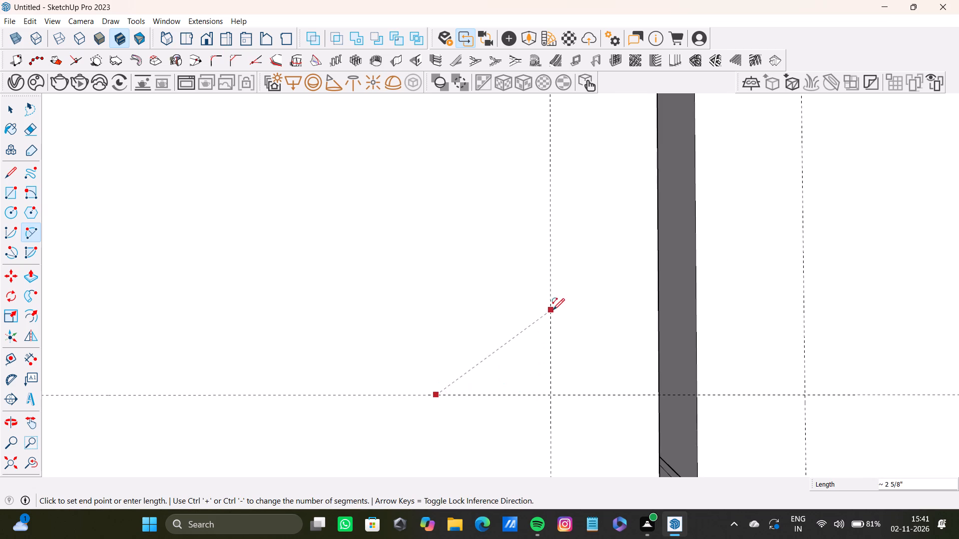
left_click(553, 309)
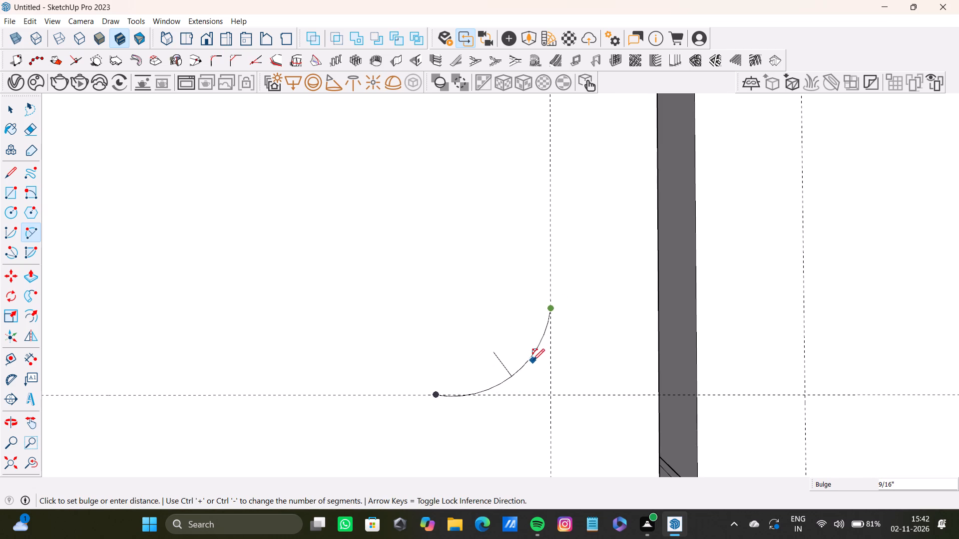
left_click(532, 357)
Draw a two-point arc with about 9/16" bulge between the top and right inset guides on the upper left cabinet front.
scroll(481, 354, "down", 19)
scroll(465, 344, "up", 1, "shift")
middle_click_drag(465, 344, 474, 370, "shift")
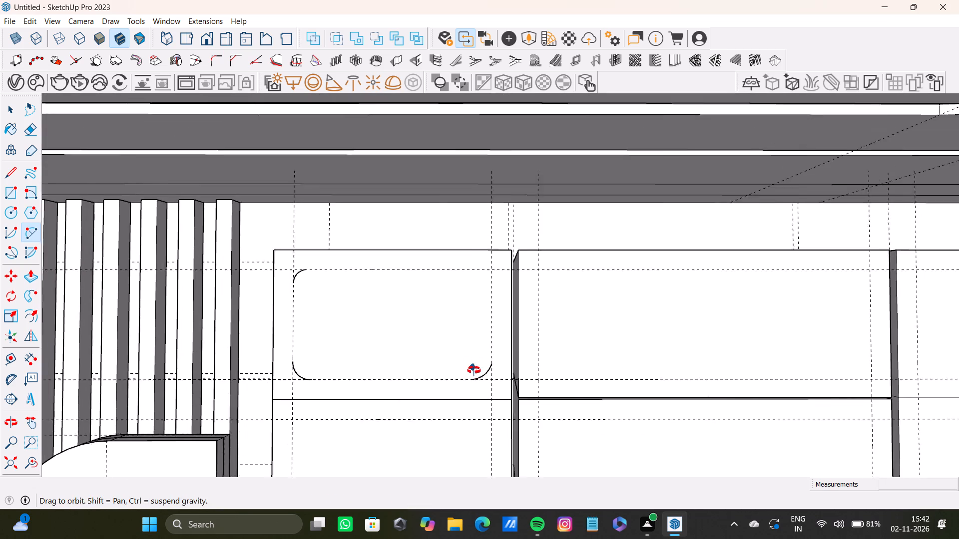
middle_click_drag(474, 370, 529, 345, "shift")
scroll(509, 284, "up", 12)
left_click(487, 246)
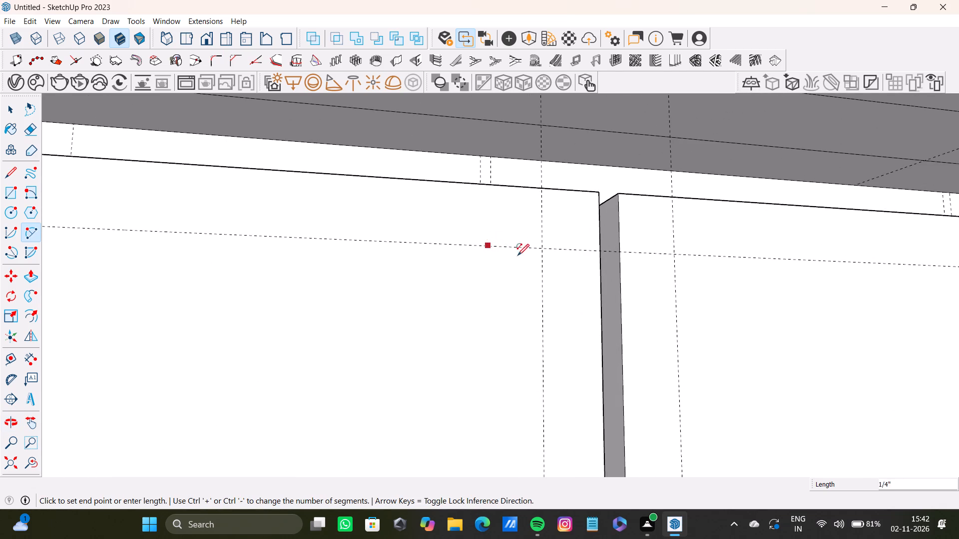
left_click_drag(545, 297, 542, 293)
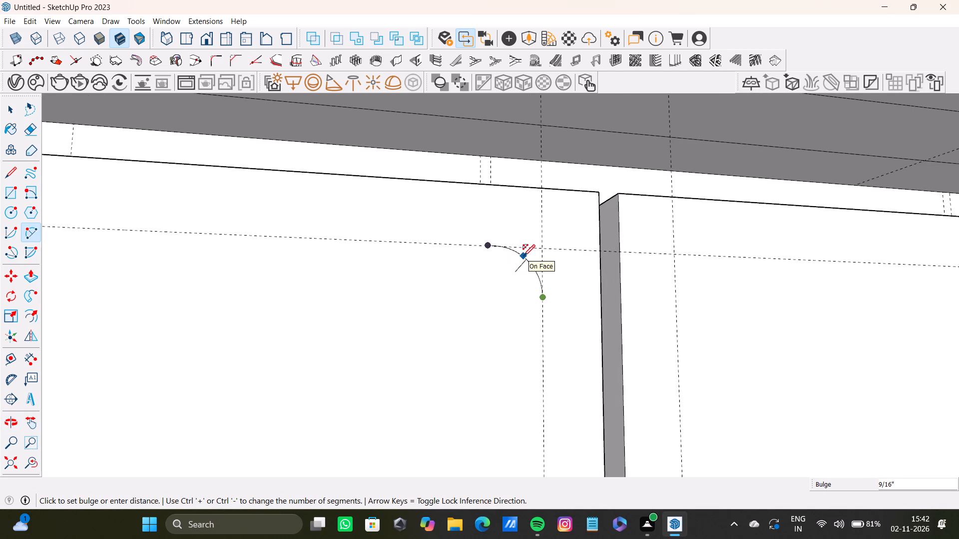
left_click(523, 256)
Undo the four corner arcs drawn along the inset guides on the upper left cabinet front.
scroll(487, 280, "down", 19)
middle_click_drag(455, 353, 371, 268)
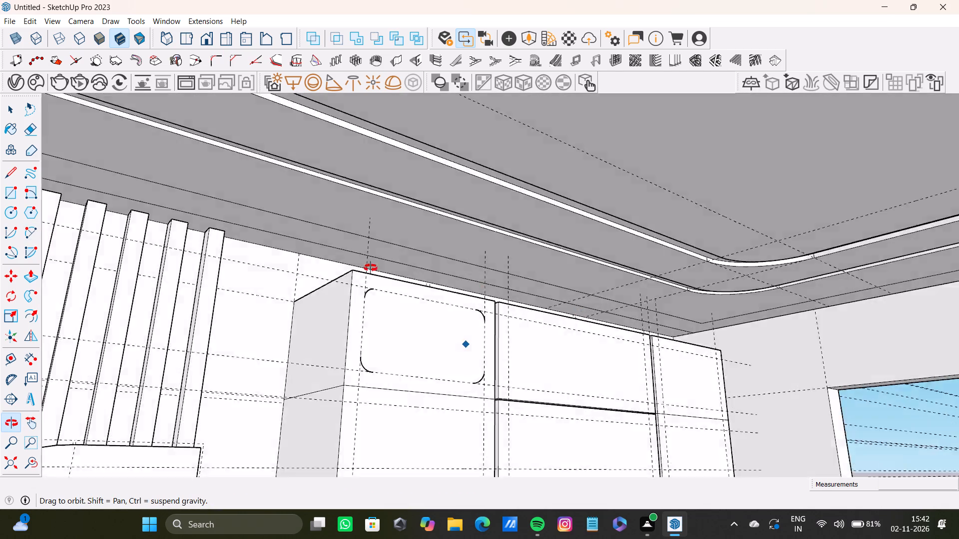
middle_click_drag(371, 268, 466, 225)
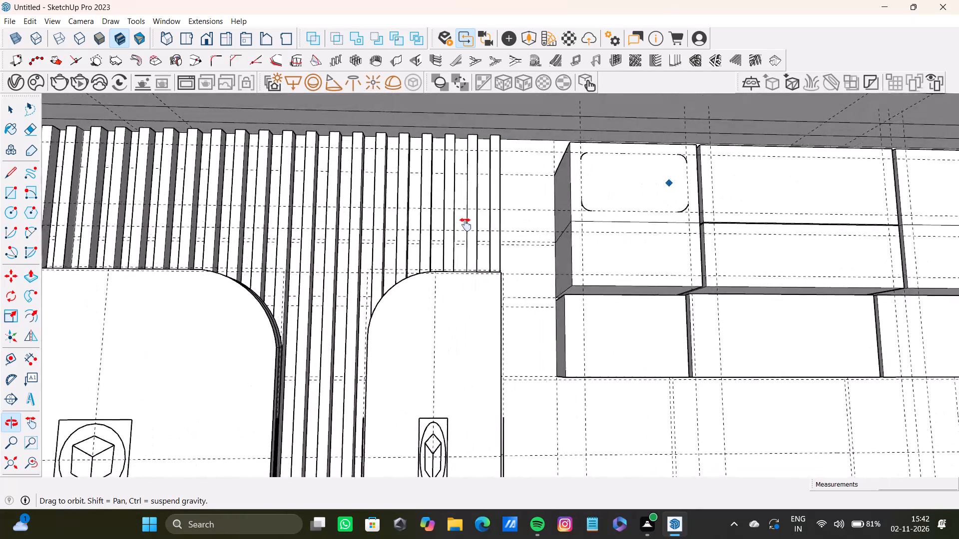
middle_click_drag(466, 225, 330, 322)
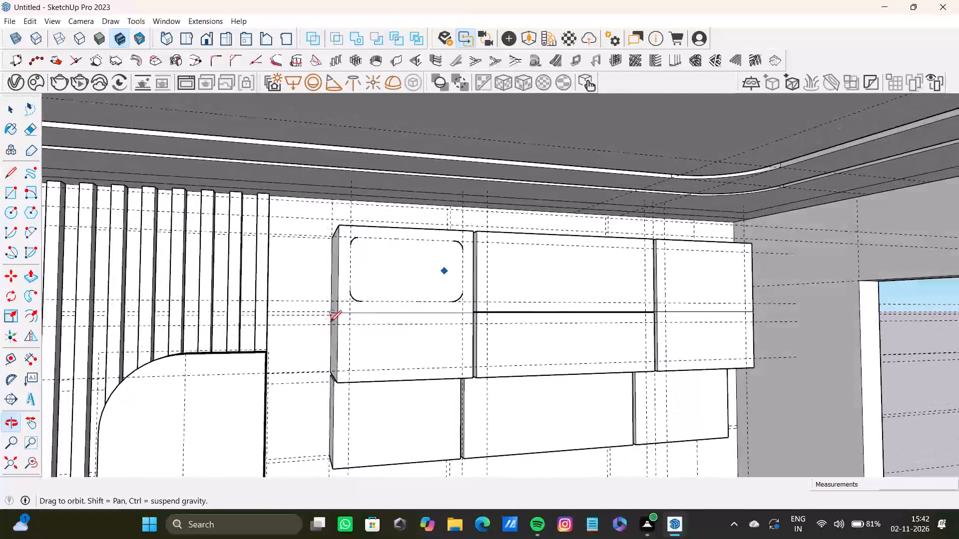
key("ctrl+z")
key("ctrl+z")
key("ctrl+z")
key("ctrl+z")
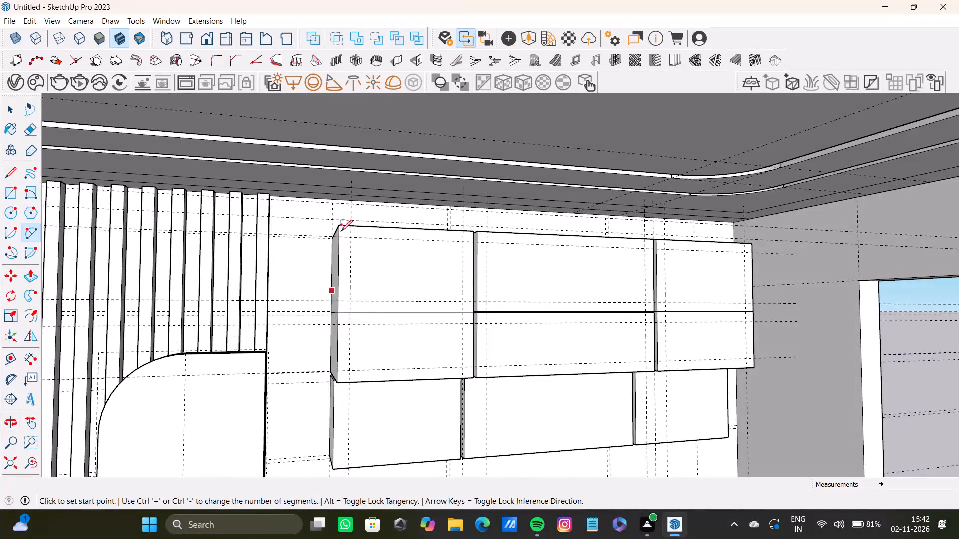
Draw a 2" radius arc across the upper left cabinet front's top-left corner, between the points where the inset guides meet its outer edges.
scroll(347, 233, "up", 17)
left_click_drag(311, 250, 311, 245)
left_click(375, 187)
left_click(330, 199)
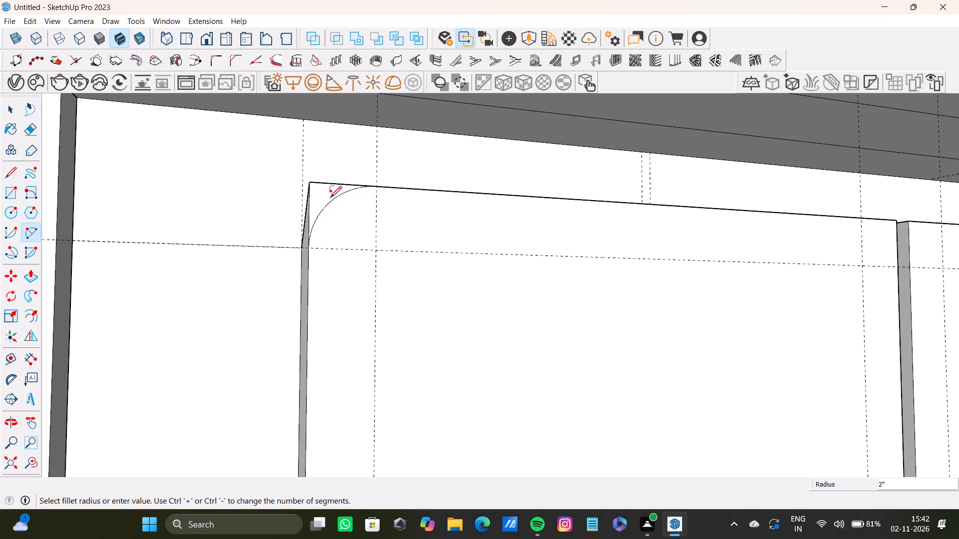
Draw an arc across the upper left cabinet front's bottom-left corner, between the points where the inset guides meet its outer edges.
scroll(347, 245, "down", 9)
middle_click_drag(382, 280, 340, 199, "shift")
scroll(317, 380, "up", 8)
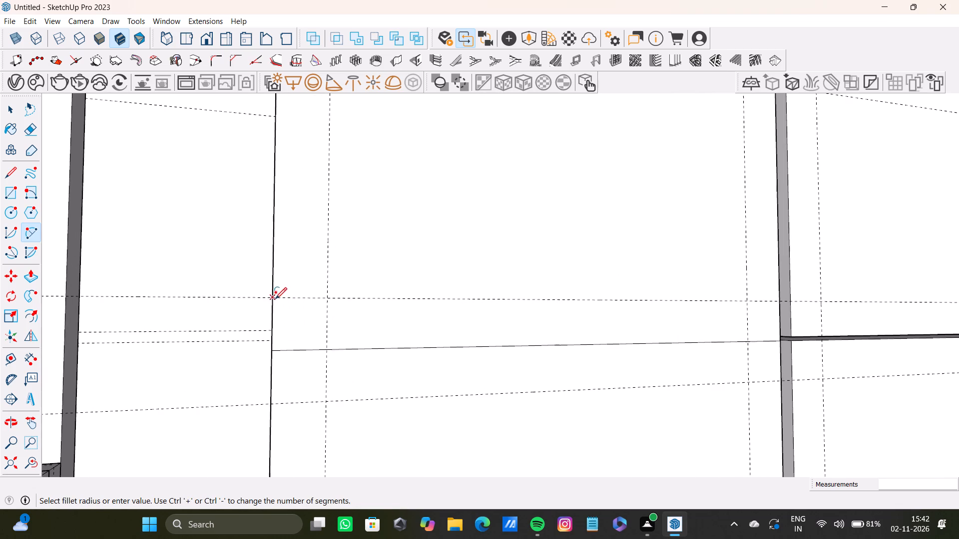
left_click(275, 299)
left_click(326, 350)
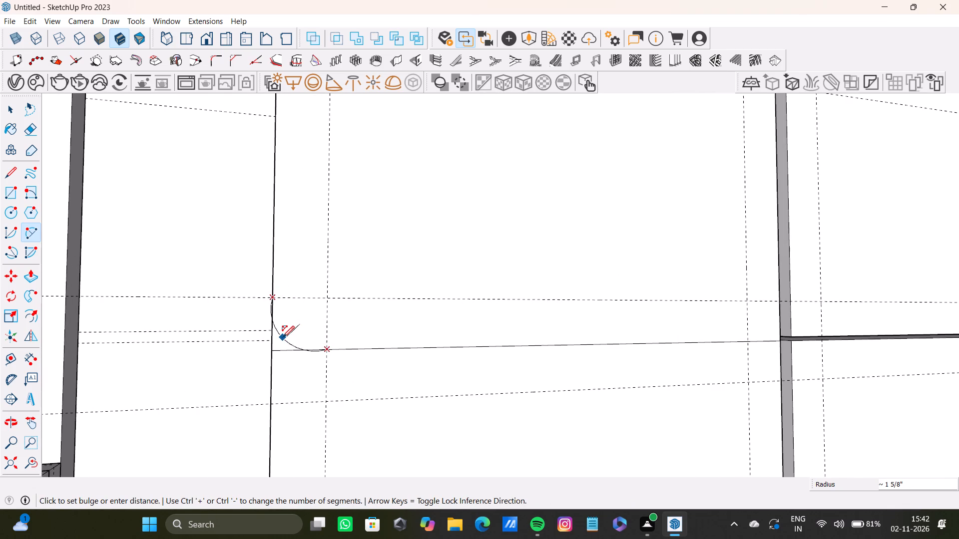
left_click(289, 339)
Draw an arc with about 9/16" bulge across the upper left cabinet front's bottom-right corner, between the guide crossings on its outer edges.
scroll(321, 337, "down", 5)
middle_click_drag(368, 345, 299, 343, "shift")
scroll(565, 361, "down", 4)
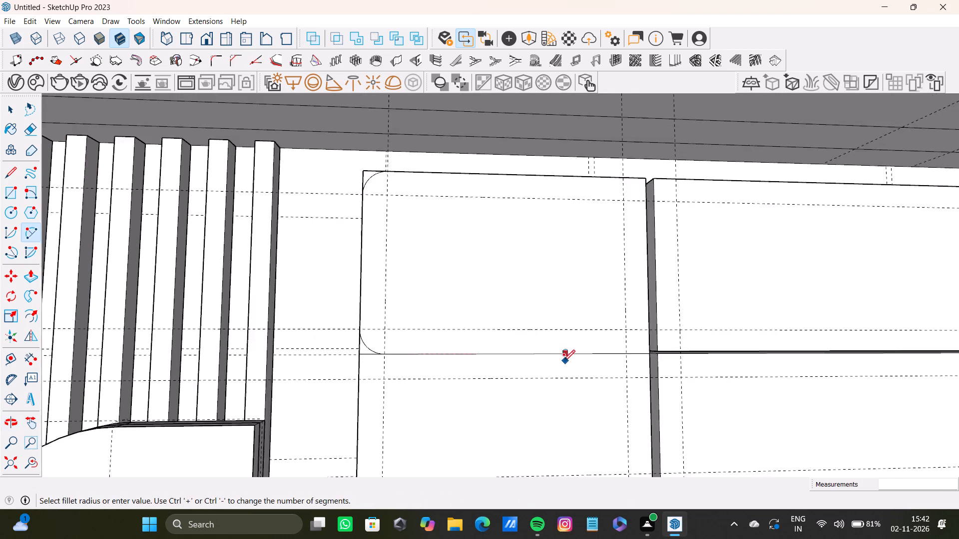
middle_click_drag(560, 361, 407, 374, "shift")
scroll(541, 369, "up", 12)
left_click_drag(360, 384, 363, 379)
left_click(500, 248)
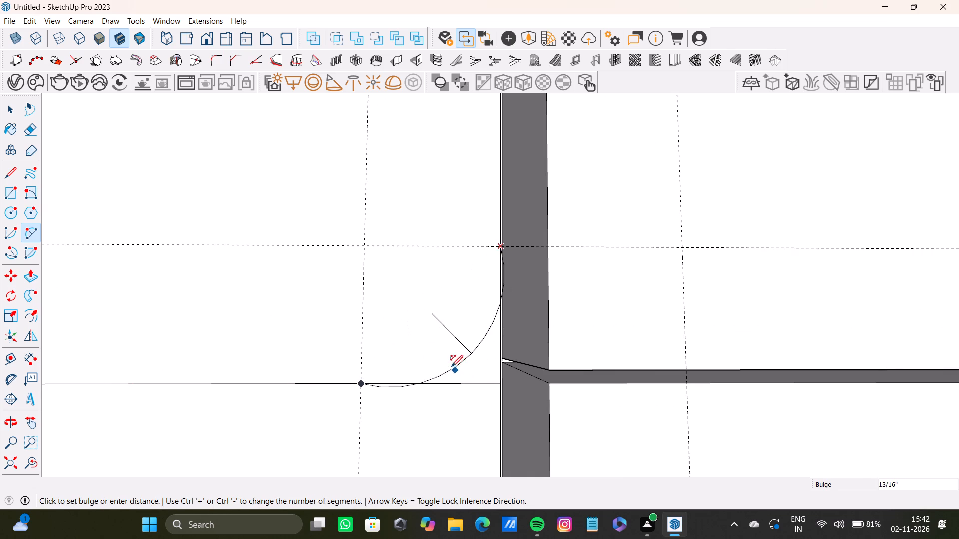
left_click(443, 361)
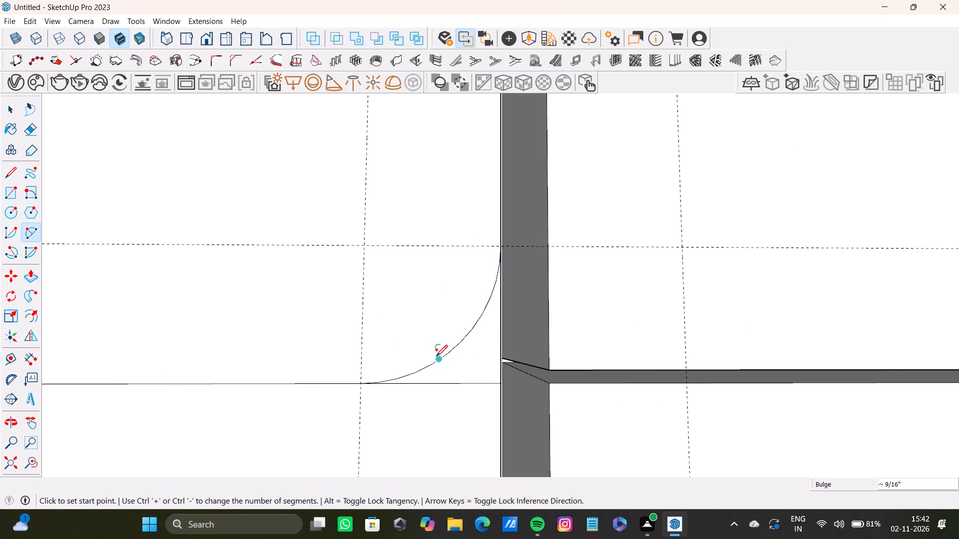
Draw an arc across the upper left cabinet front's top-right corner, between the points where the inset guides meet its outer edges.
scroll(358, 275, "down", 10)
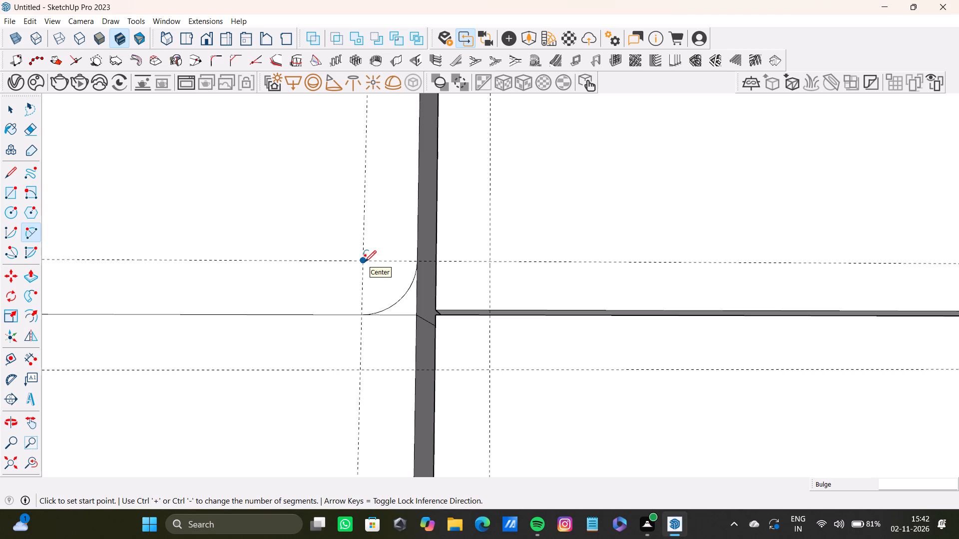
scroll(360, 266, "down", 7)
middle_click_drag(357, 257, 424, 330, "shift")
scroll(358, 222, "up", 1, "shift")
scroll(357, 222, "down", 4, "shift")
middle_click_drag(357, 239, 394, 264, "shift")
scroll(410, 242, "up", 13)
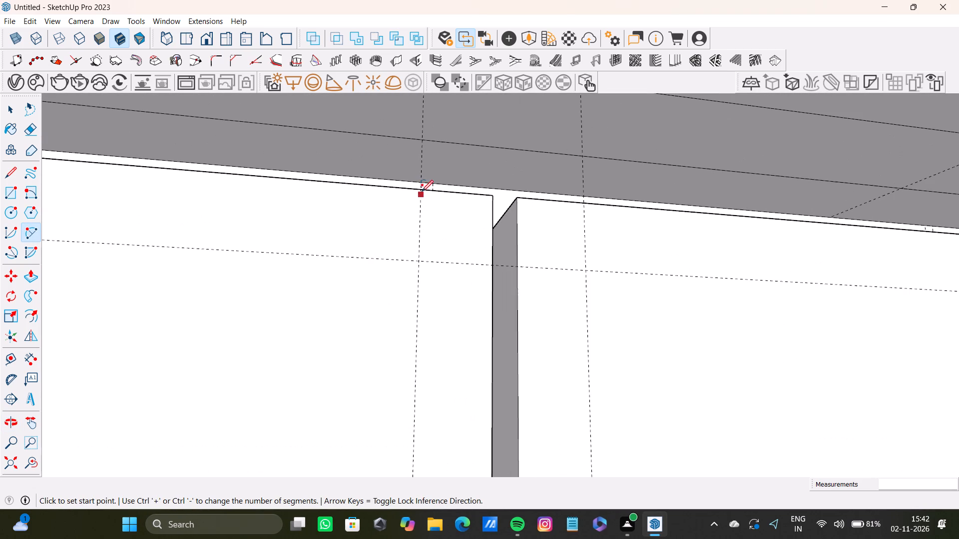
left_click(422, 189)
left_click(493, 268)
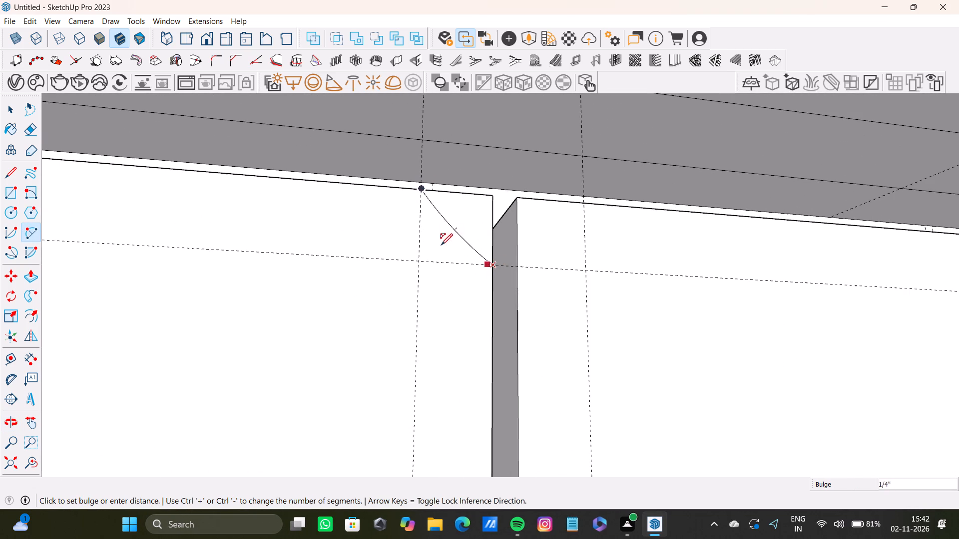
left_click(473, 220)
Draw an arc with about 9/16" bulge across the top-left corner of the front directly below, between the guide crossings on its outer edges.
scroll(481, 299, "down", 4)
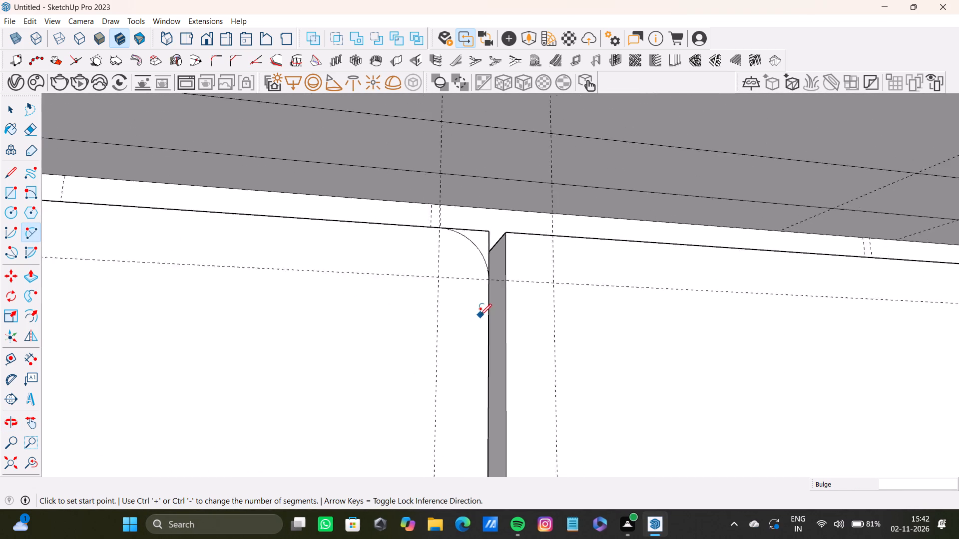
scroll(480, 315, "down", 14)
middle_click_drag(457, 338, 367, 313, "shift")
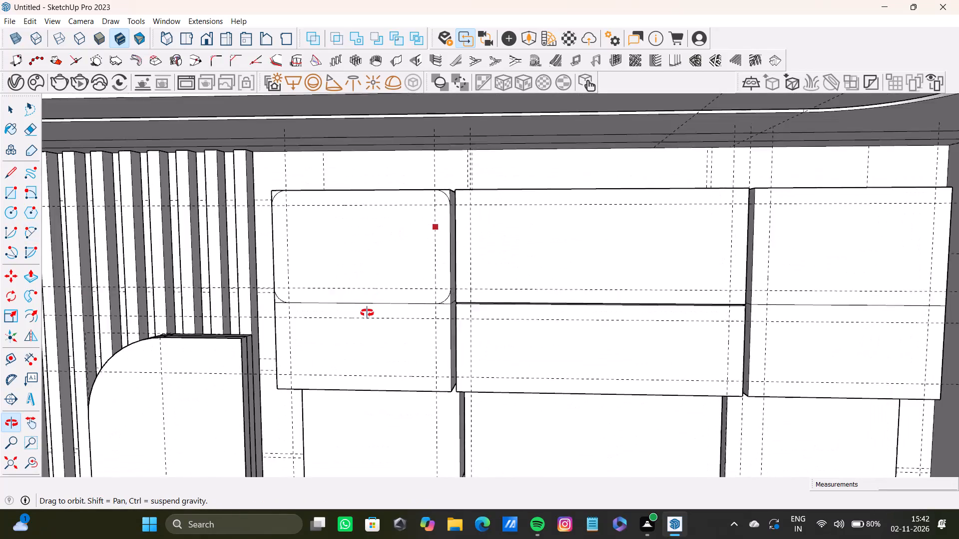
middle_click_drag(367, 313, 373, 288, "shift")
scroll(196, 280, "up", 11)
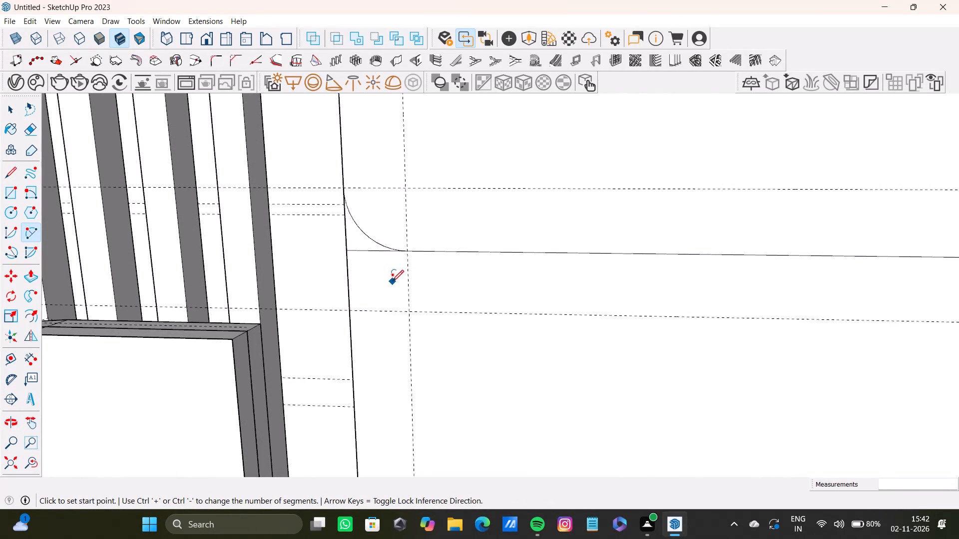
left_click(352, 312)
left_click(408, 251)
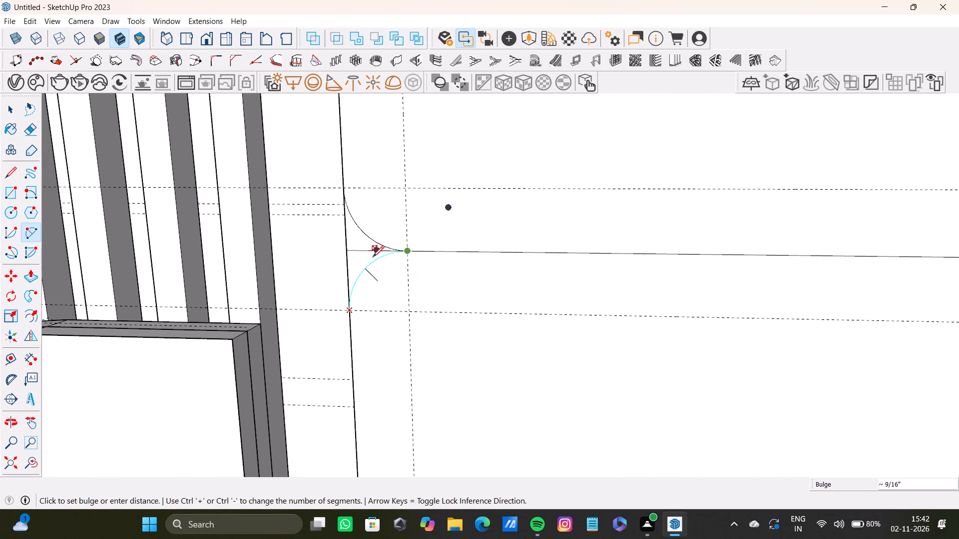
left_click(373, 257)
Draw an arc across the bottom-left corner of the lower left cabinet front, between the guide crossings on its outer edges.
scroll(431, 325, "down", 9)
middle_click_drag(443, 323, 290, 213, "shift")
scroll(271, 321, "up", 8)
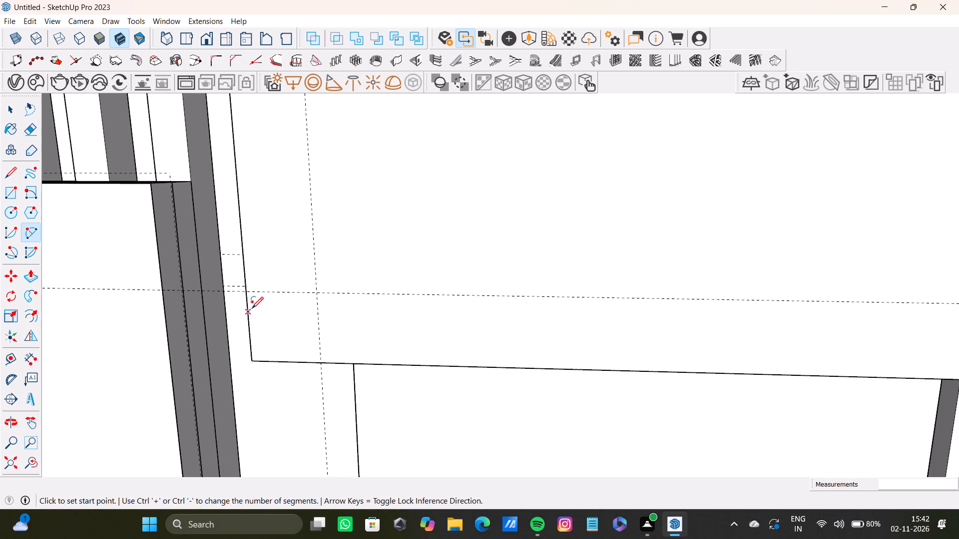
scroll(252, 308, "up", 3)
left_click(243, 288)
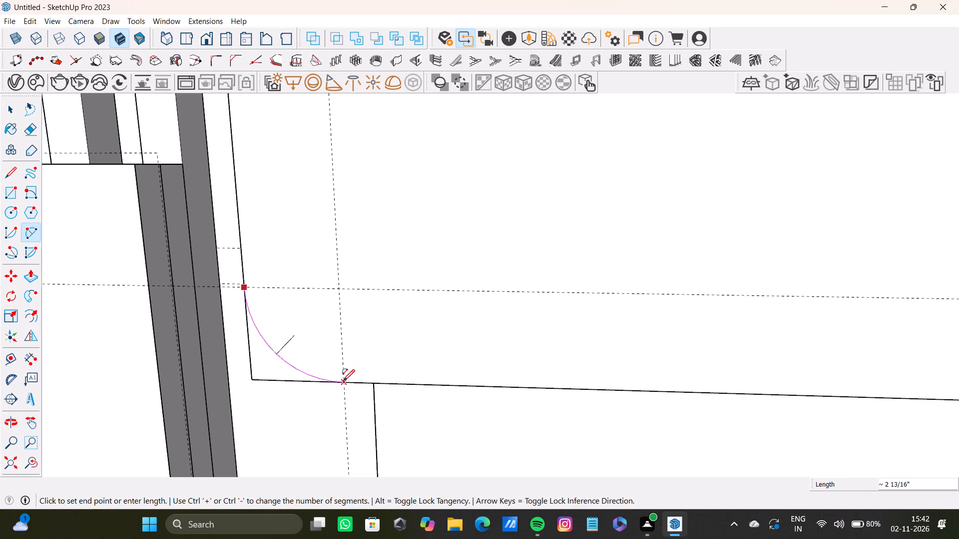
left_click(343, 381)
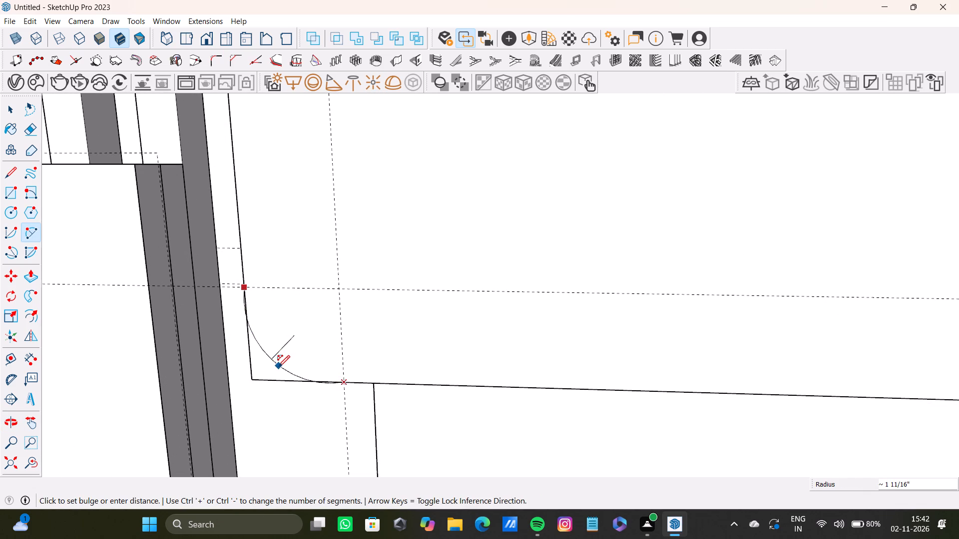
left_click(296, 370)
Draw an arc spanning about 2 13/16" across the lower left front's bottom-right corner, between the guide crossings on its outer edges.
scroll(326, 362, "down", 6)
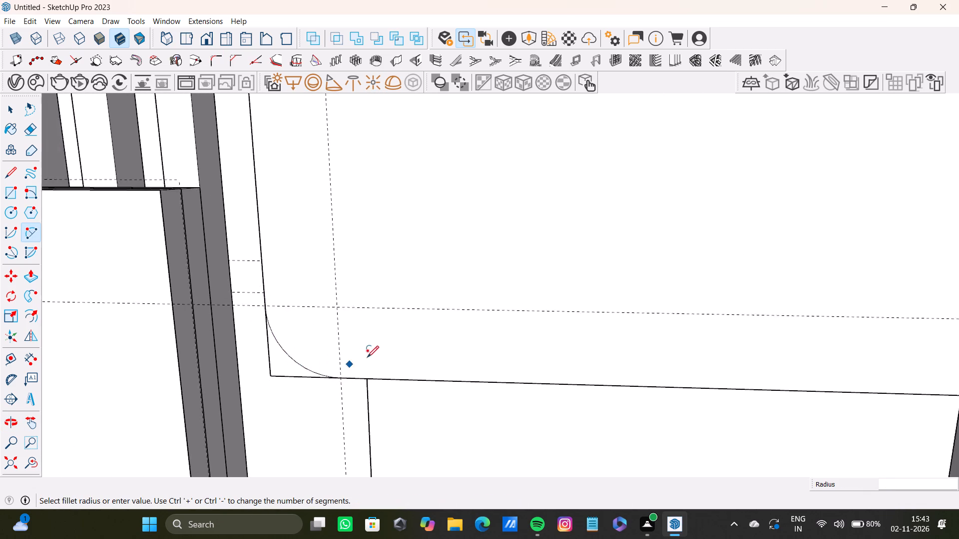
scroll(367, 357, "down", 3)
middle_click_drag(441, 355, 170, 331, "shift")
scroll(507, 361, "down", 5)
middle_click_drag(513, 360, 467, 306)
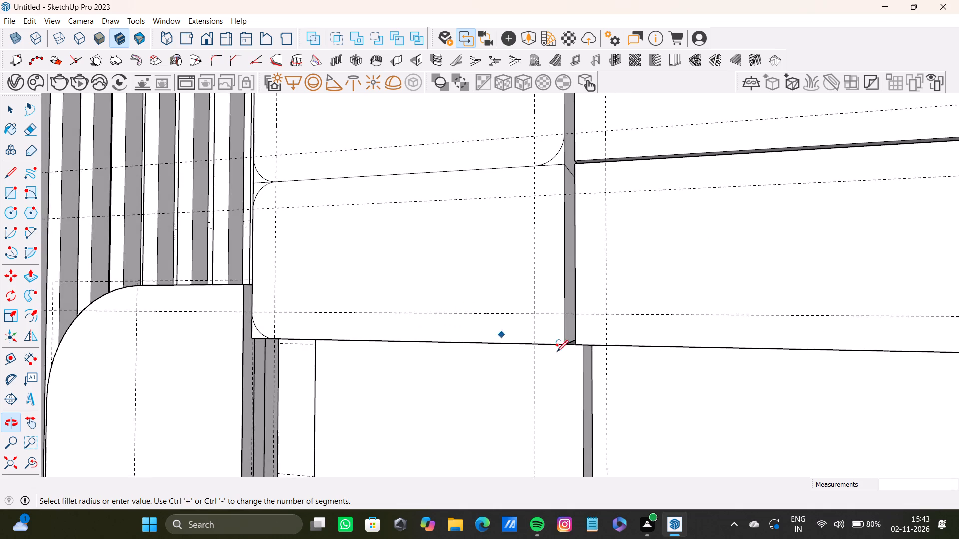
scroll(535, 339, "up", 13)
left_click(530, 356)
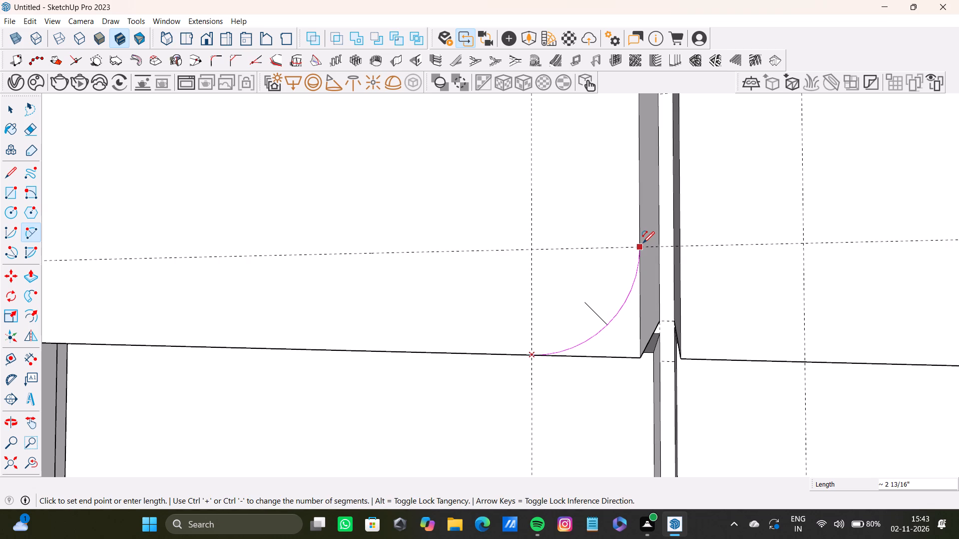
left_click(643, 243)
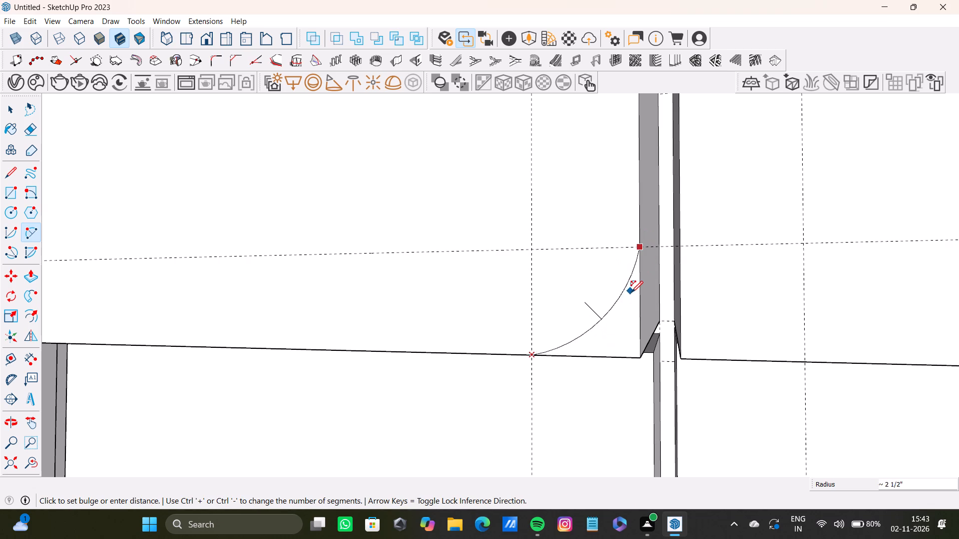
left_click(631, 292)
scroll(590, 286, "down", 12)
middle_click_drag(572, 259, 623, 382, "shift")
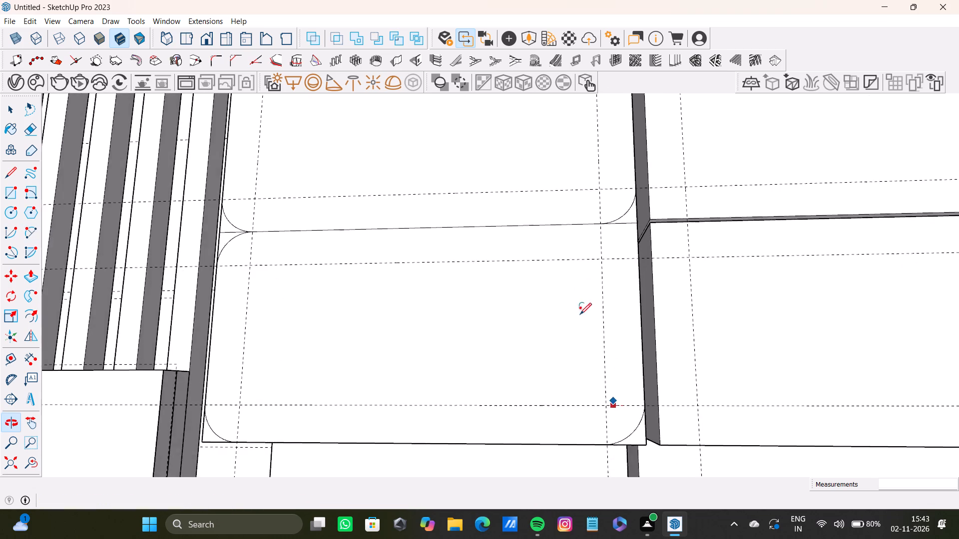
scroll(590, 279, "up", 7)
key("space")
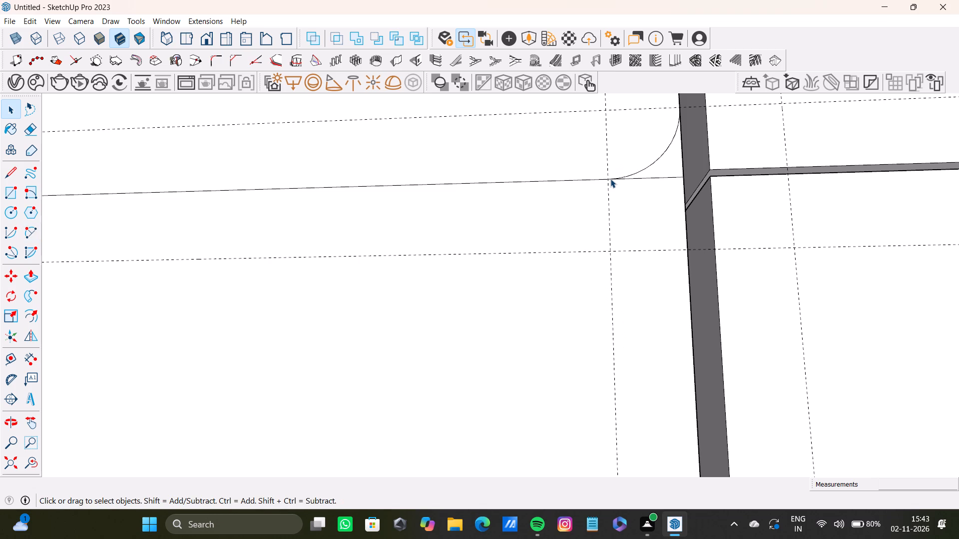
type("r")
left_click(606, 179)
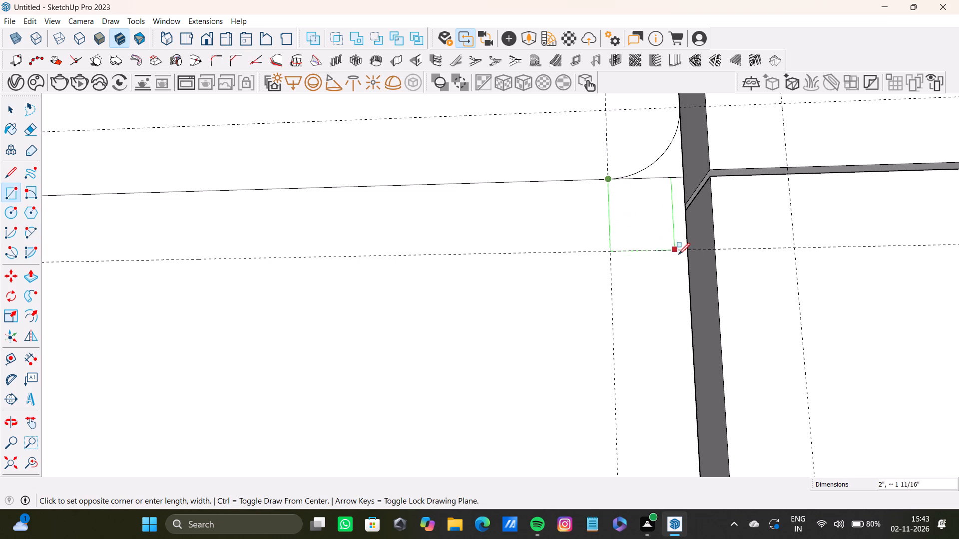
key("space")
Draw a 2" radius arc across the lower left front's top-right corner, between the guide crossings on its outer edges.
key("a")
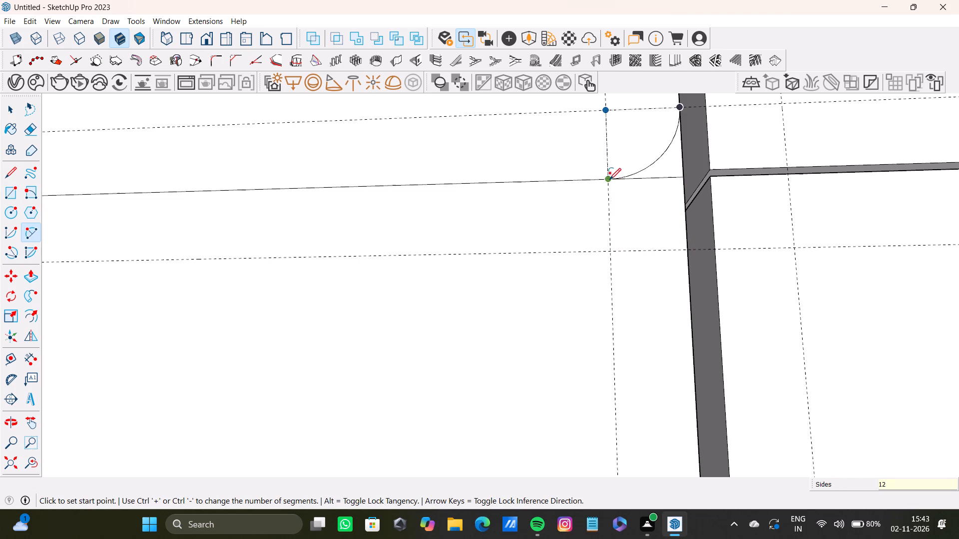
left_click(609, 180)
left_click(688, 250)
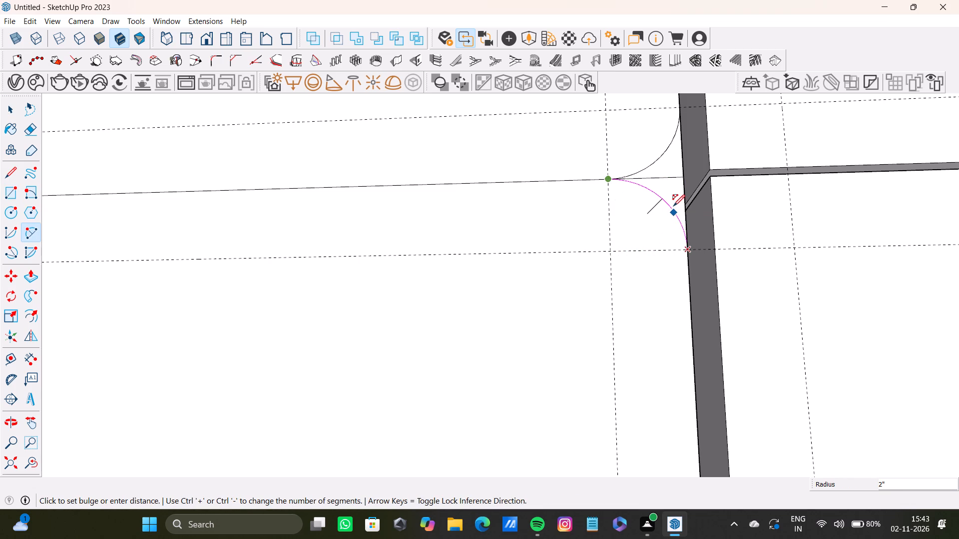
left_click(673, 206)
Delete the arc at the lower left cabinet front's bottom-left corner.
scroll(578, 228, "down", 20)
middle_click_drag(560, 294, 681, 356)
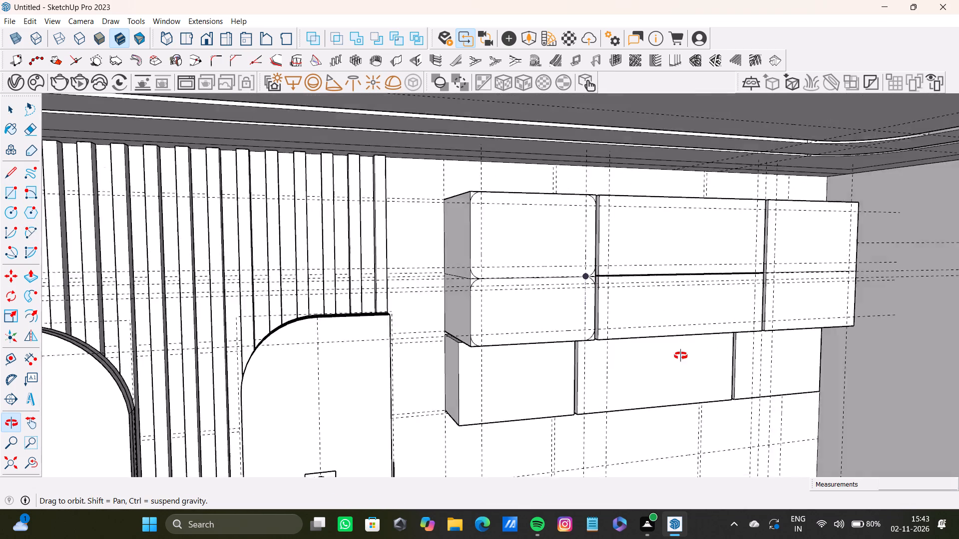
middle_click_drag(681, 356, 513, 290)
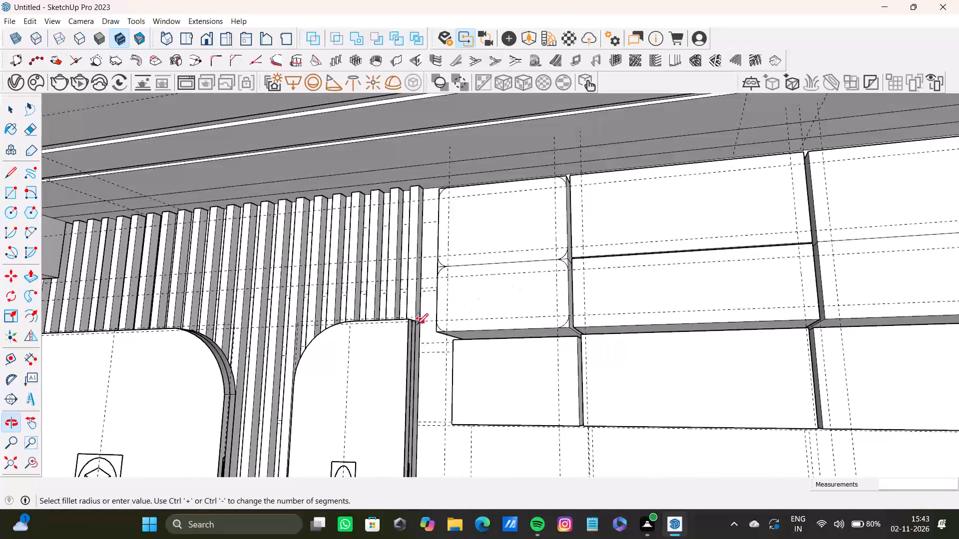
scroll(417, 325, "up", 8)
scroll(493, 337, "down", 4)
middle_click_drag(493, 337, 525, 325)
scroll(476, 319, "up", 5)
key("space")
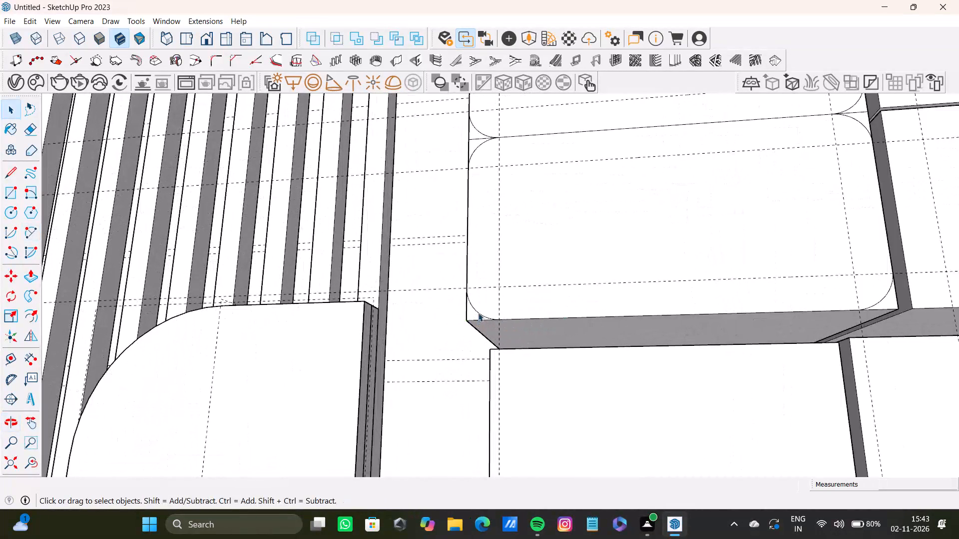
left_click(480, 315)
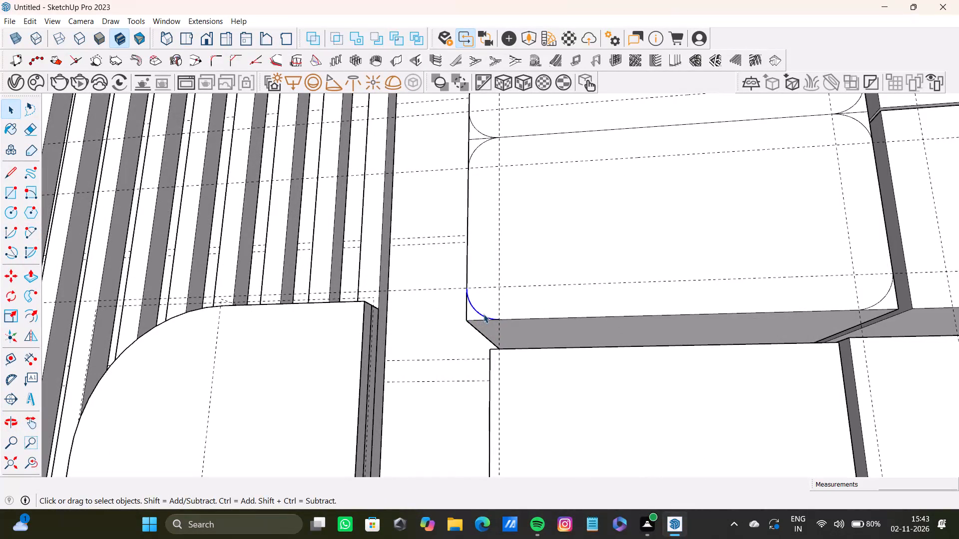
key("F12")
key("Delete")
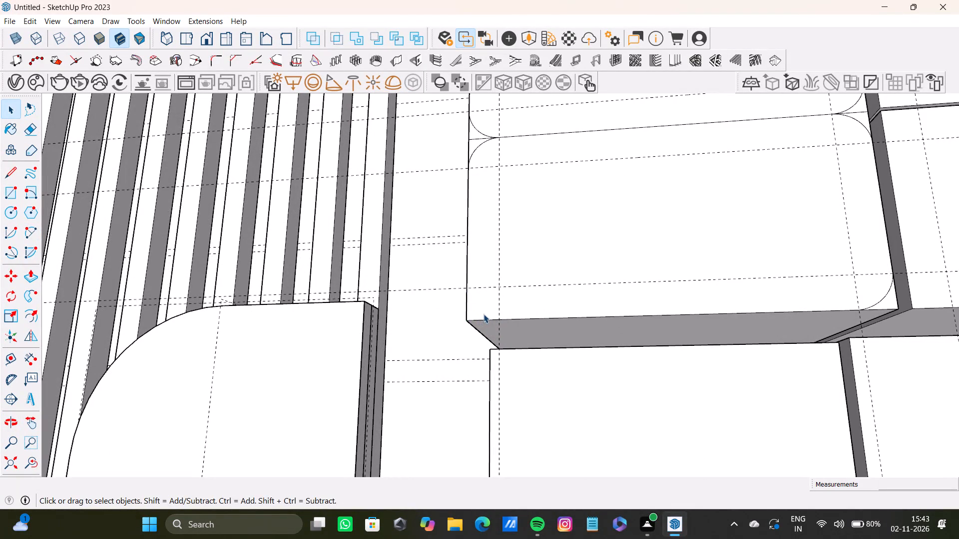
Draw a 2" radius arc across the lower left front's bottom-left corner, between the guide crossings on its outer edges.
key("a")
scroll(485, 297, "up", 7)
left_click(457, 286)
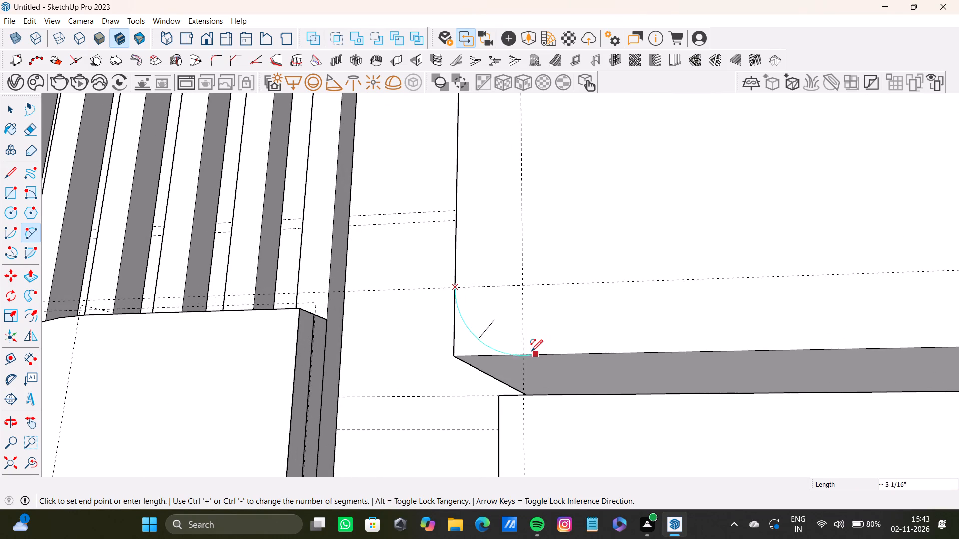
left_click(523, 351)
left_click(477, 341)
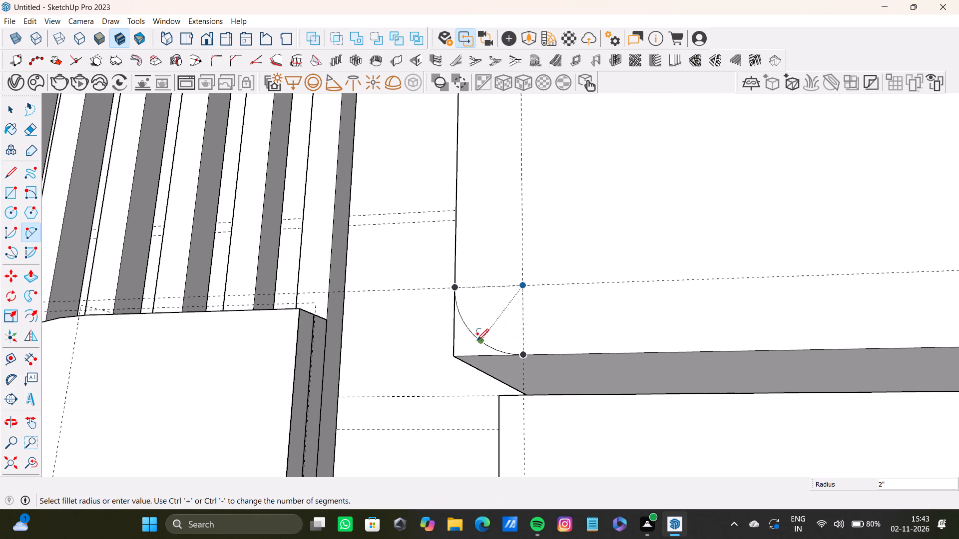
Push the lower left front's bottom-left corner face outside the arc back 8 5/8", and another 11 7/16" to the cabinet's rear.
key("space")
left_click(455, 335)
scroll(460, 337, "down", 5)
left_click(471, 348)
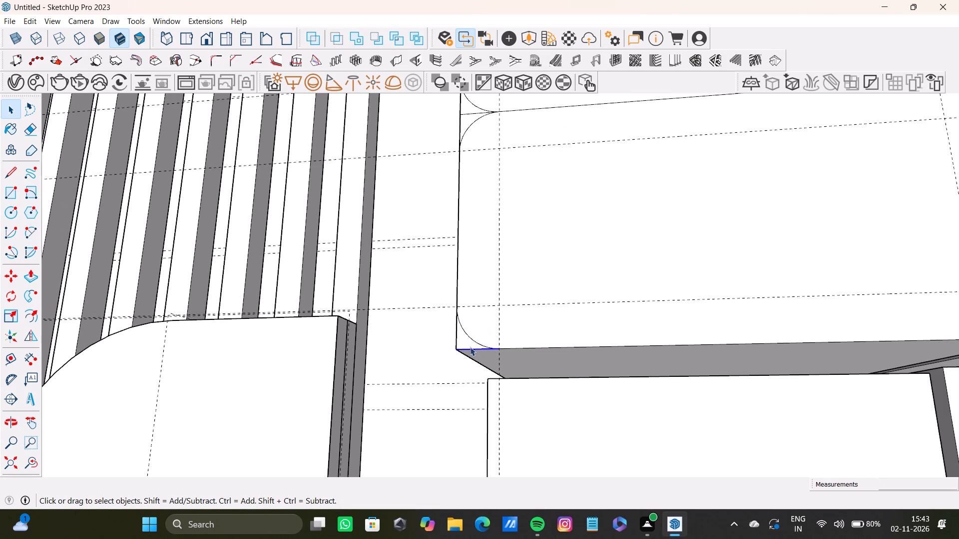
left_click(468, 342)
key("p")
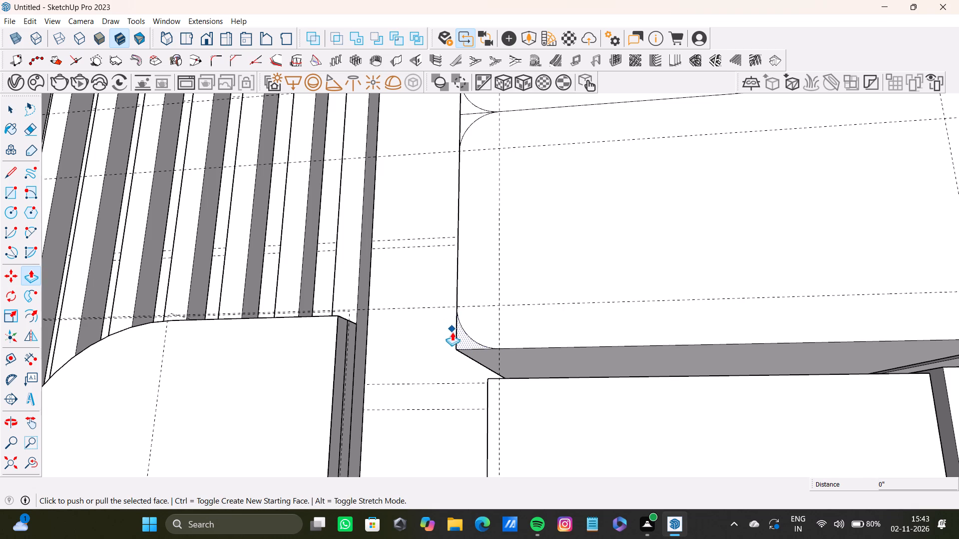
left_click_drag(463, 335, 516, 384)
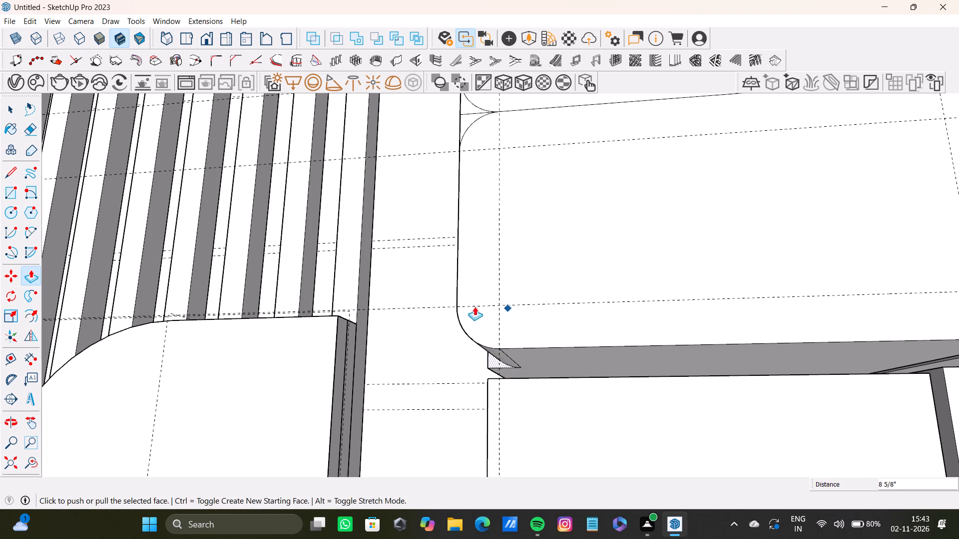
scroll(520, 391, "up", 13)
left_click_drag(518, 328, 567, 391)
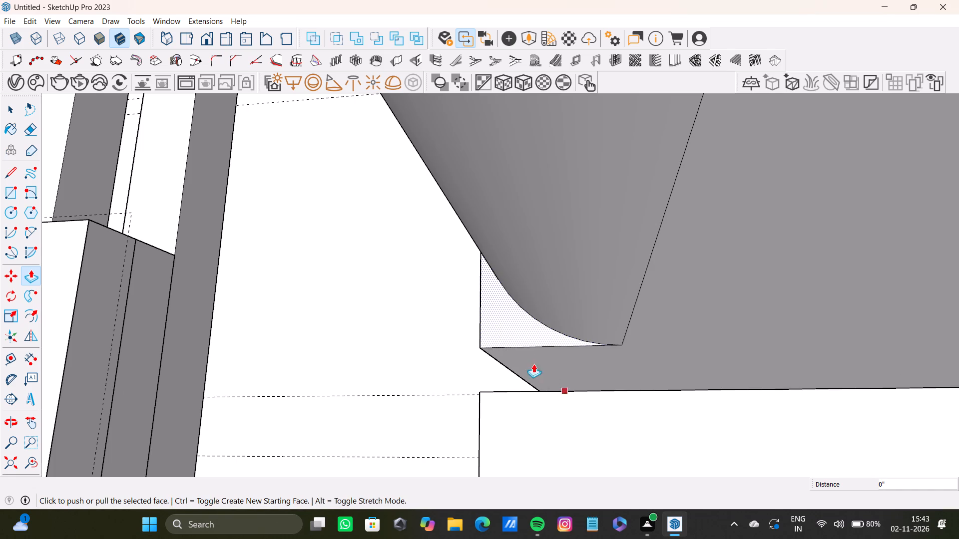
middle_click_drag(422, 336, 568, 360)
left_click_drag(597, 340, 374, 300)
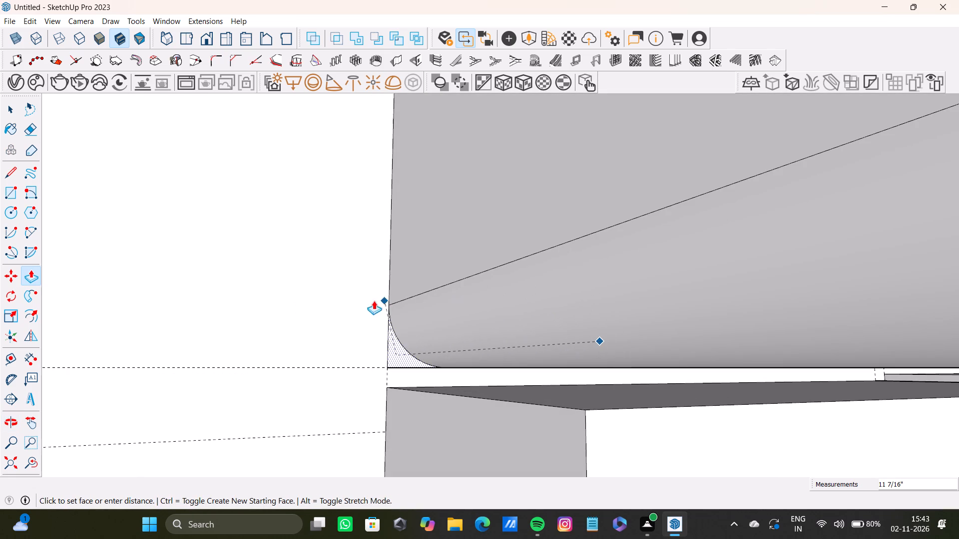
left_click_drag(374, 300, 346, 296)
Push the corner face outside the arc at the upper left front's bottom-left corner back 1' 8 1/16" through the cabinet.
scroll(474, 362, "down", 20)
scroll(474, 362, "down", 2)
middle_click_drag(458, 319, 435, 306)
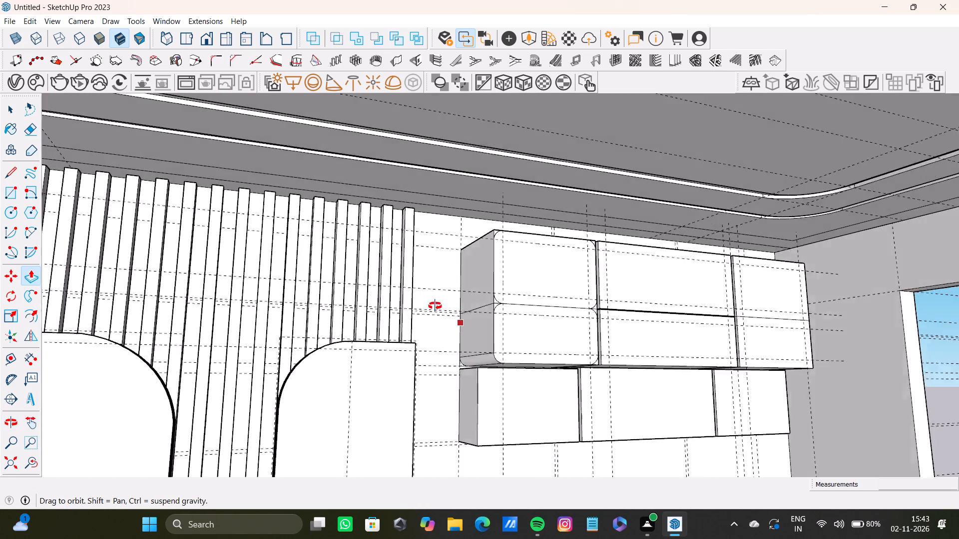
middle_click_drag(435, 306, 370, 355)
scroll(420, 350, "up", 14)
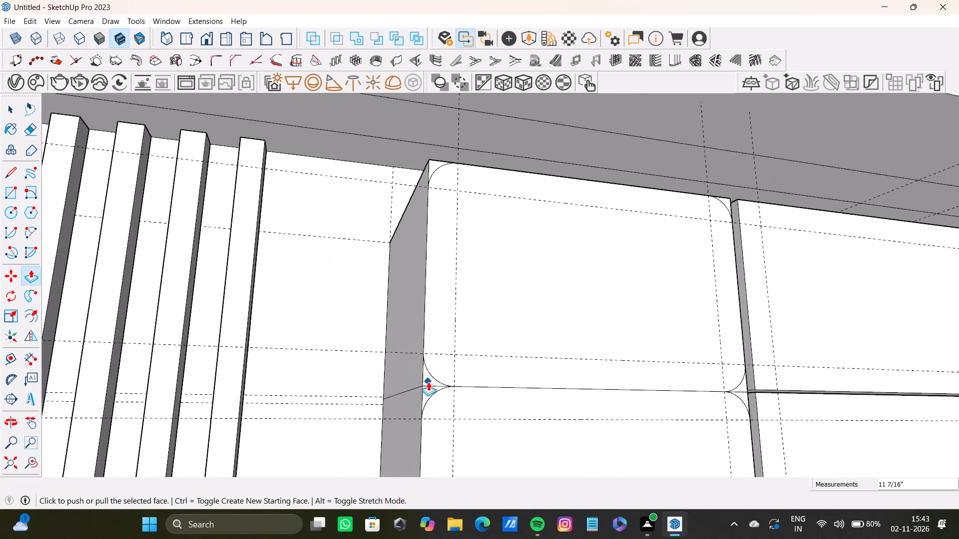
scroll(428, 382, "up", 3)
key("space")
left_click(425, 375)
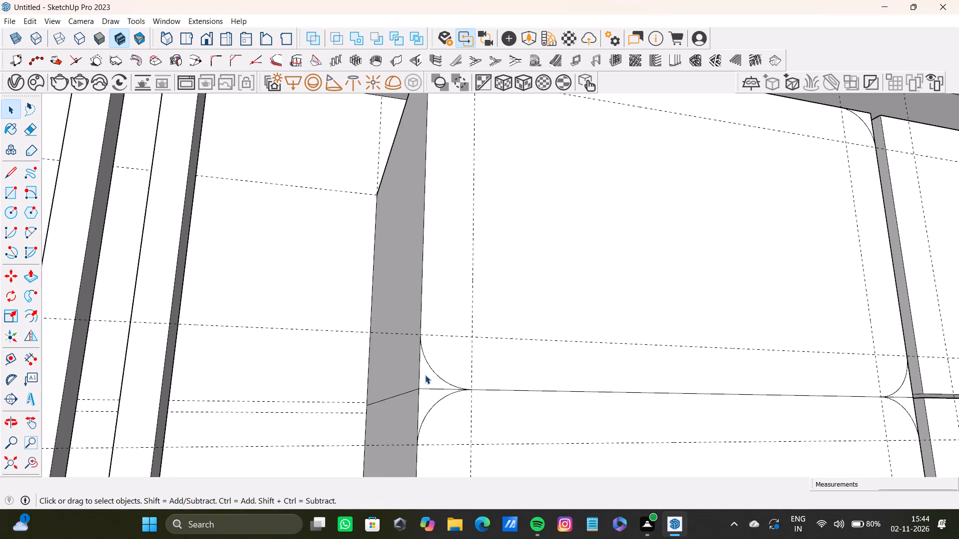
key("p")
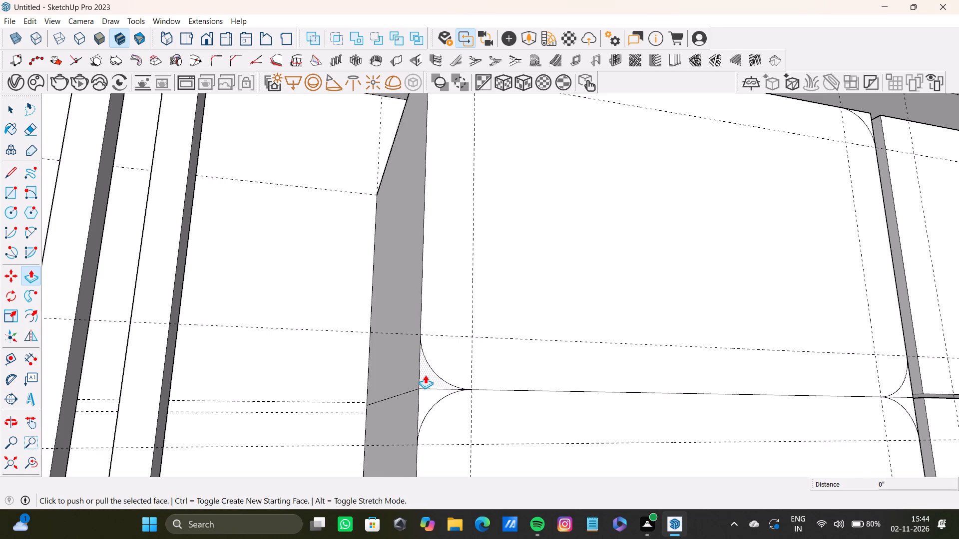
left_click_drag(423, 379, 350, 371)
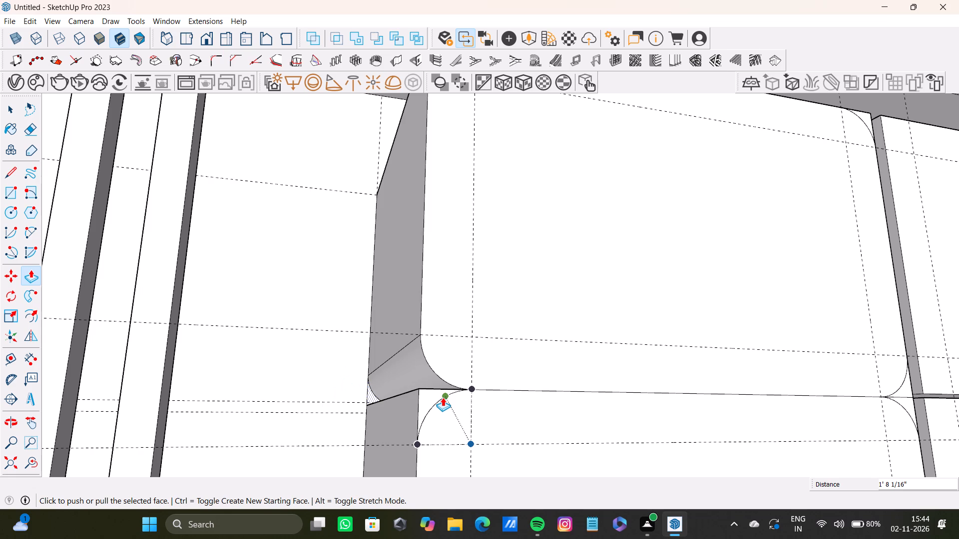
Push the corner face outside the arc at the lower left front's top-left corner back 1' 8 1/16" through the cabinet.
key("space")
left_click(425, 402)
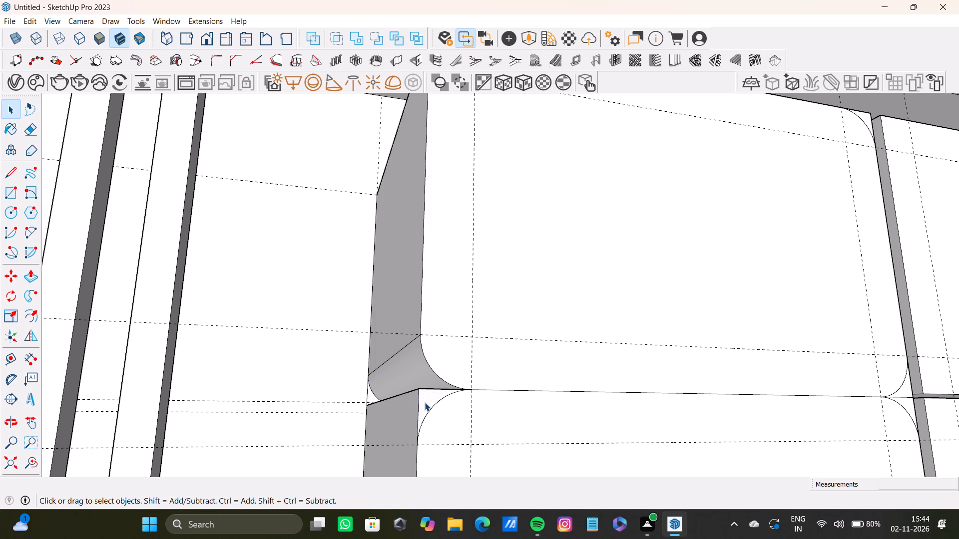
key("p")
left_click_drag(424, 403, 334, 395)
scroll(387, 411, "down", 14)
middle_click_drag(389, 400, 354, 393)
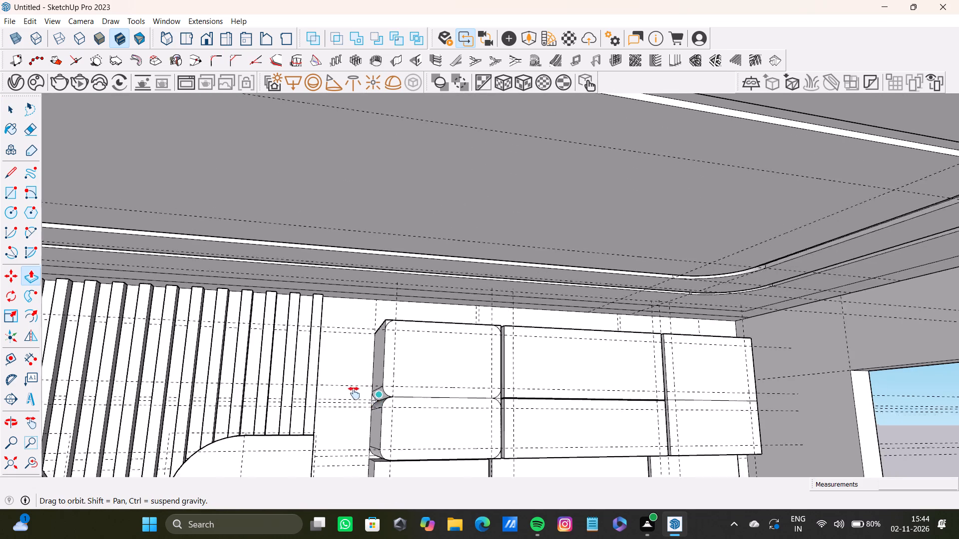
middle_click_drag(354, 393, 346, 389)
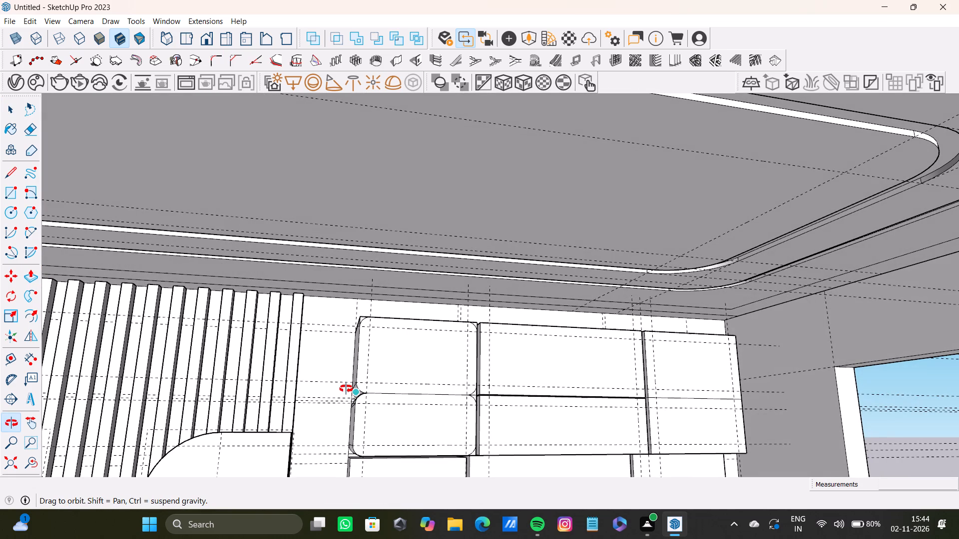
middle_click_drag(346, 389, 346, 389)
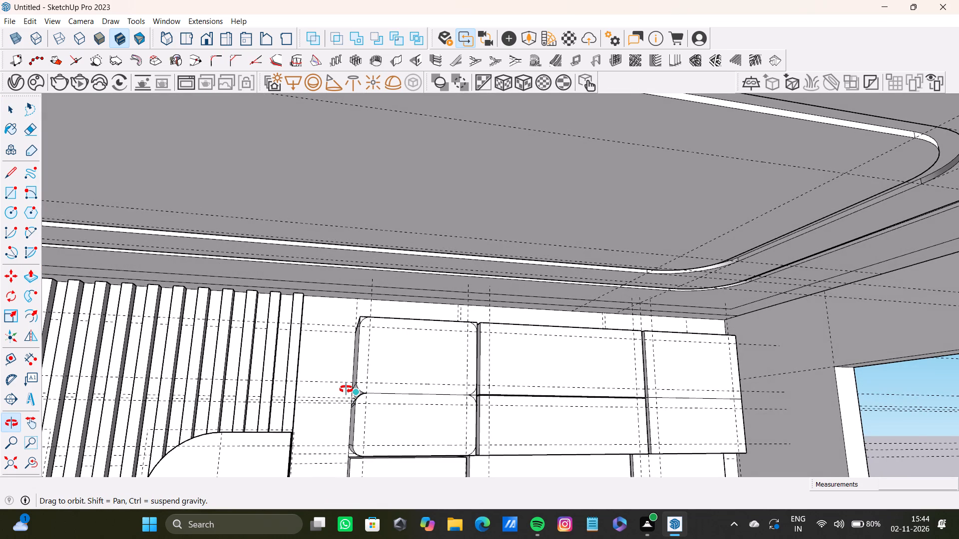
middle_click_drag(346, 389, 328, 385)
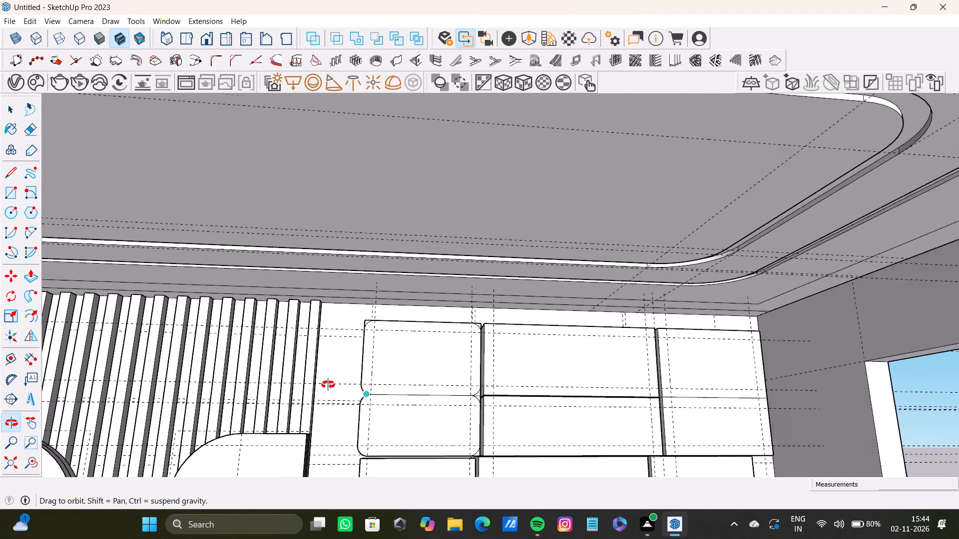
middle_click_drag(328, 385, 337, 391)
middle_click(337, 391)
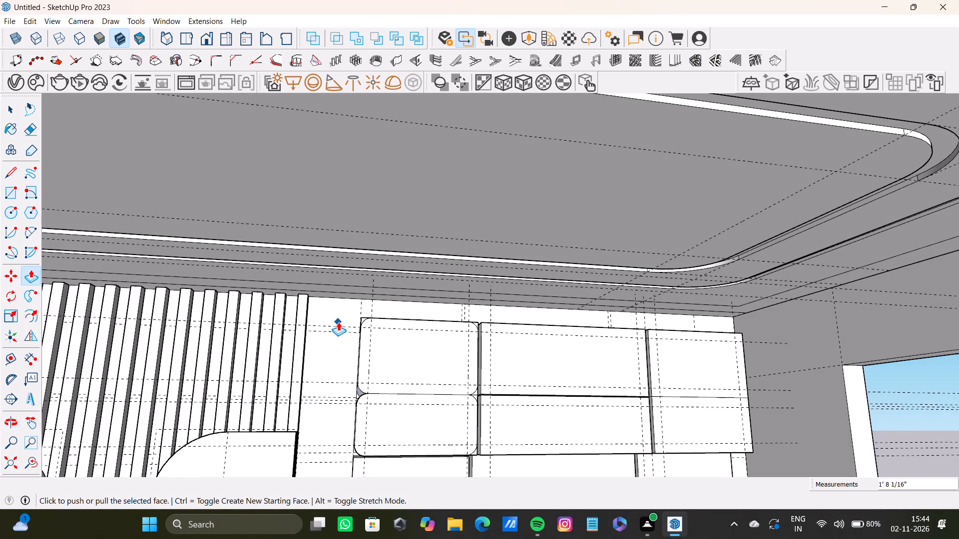
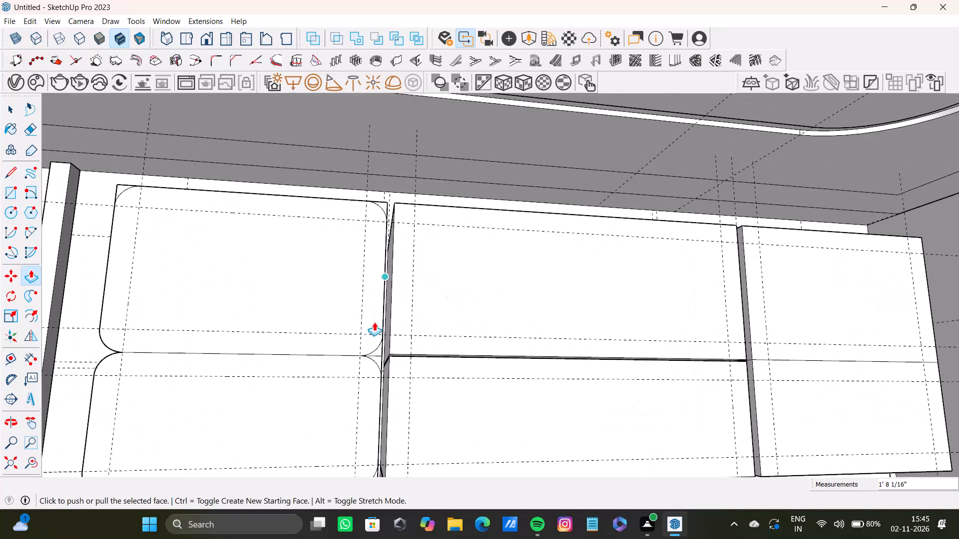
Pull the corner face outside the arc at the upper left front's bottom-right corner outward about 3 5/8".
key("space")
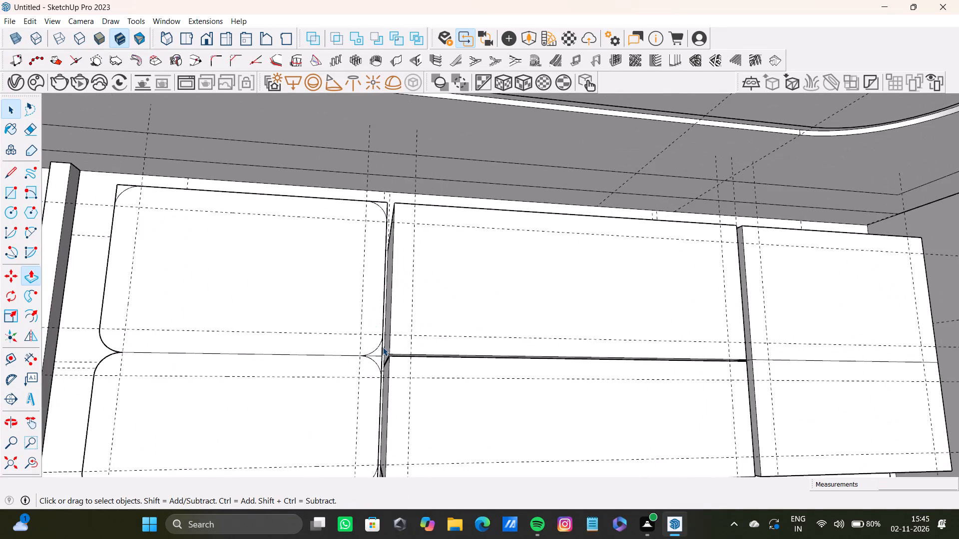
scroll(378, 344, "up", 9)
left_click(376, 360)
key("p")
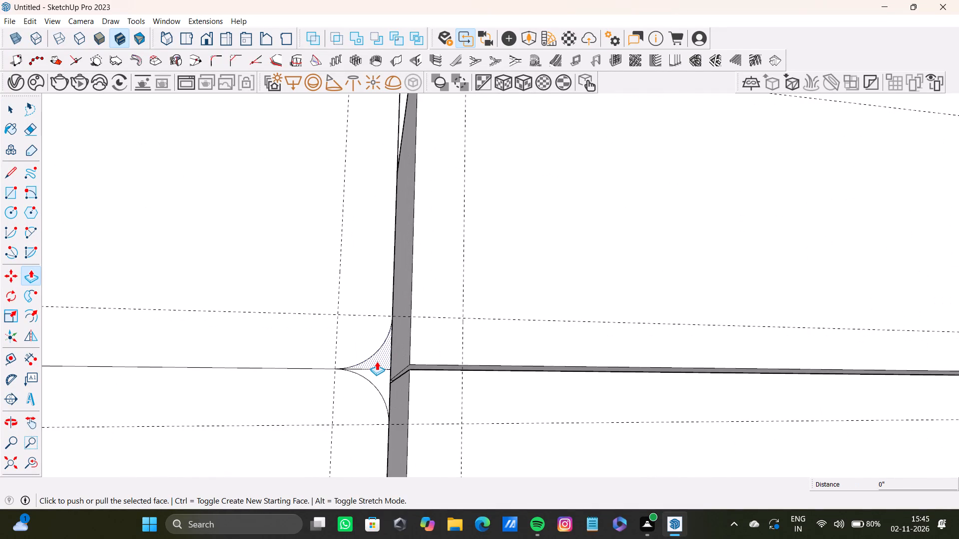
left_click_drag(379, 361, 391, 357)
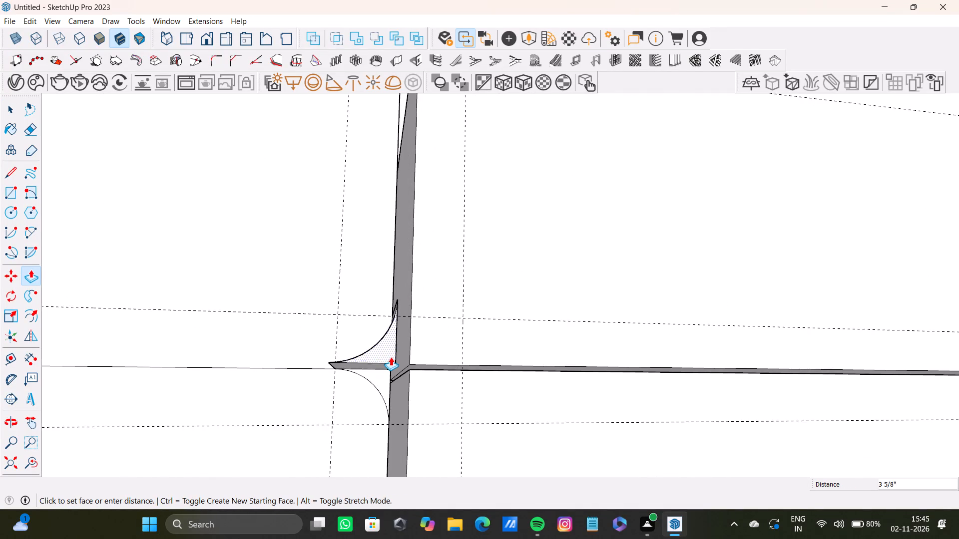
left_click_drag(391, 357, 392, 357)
Push the upper left front's bottom-right corner face back into the cabinet in stages, the last about 4 3/16".
scroll(359, 374, "down", 4)
middle_click_drag(381, 368, 257, 401)
scroll(346, 391, "up", 4)
left_click_drag(318, 367, 418, 345)
left_click_drag(373, 357, 396, 357)
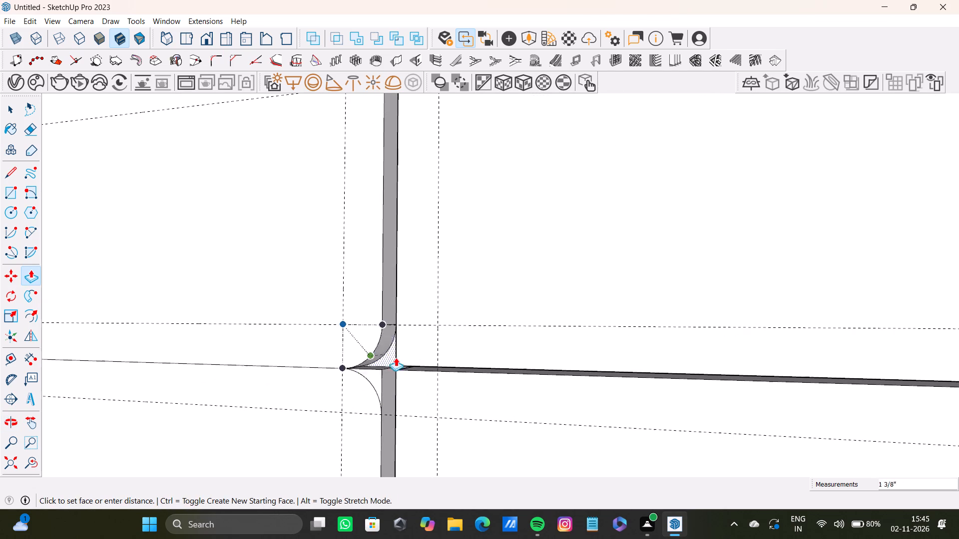
left_click_drag(396, 357, 411, 355)
scroll(378, 371, "down", 6)
middle_click_drag(378, 371, 467, 371)
scroll(462, 367, "up", 9)
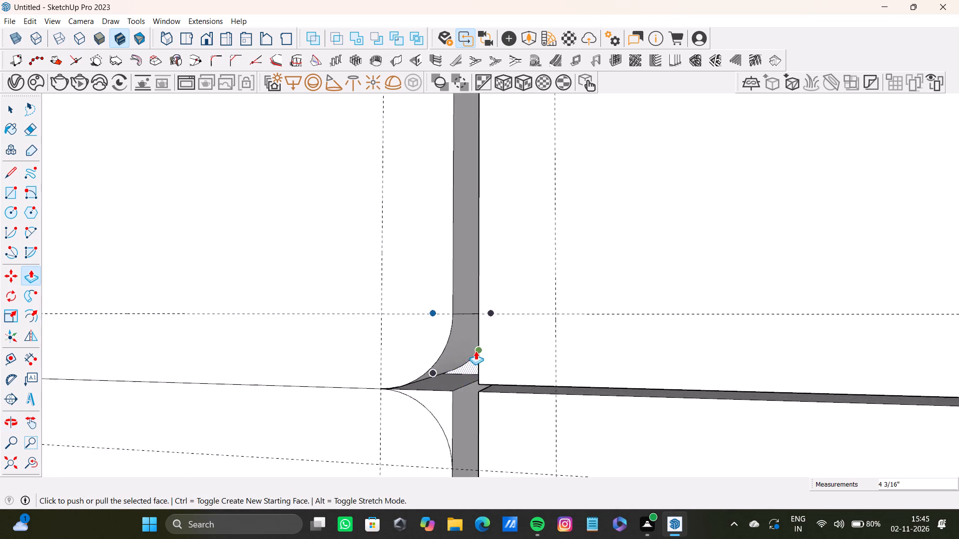
scroll(476, 351, "up", 4)
scroll(466, 385, "down", 4)
middle_click_drag(466, 386, 468, 349, "shift")
scroll(438, 361, "up", 9)
Push the recessed bottom-right corner face of the upper left front the rest of the way to the cabinet's rear.
key("space")
left_click(448, 379)
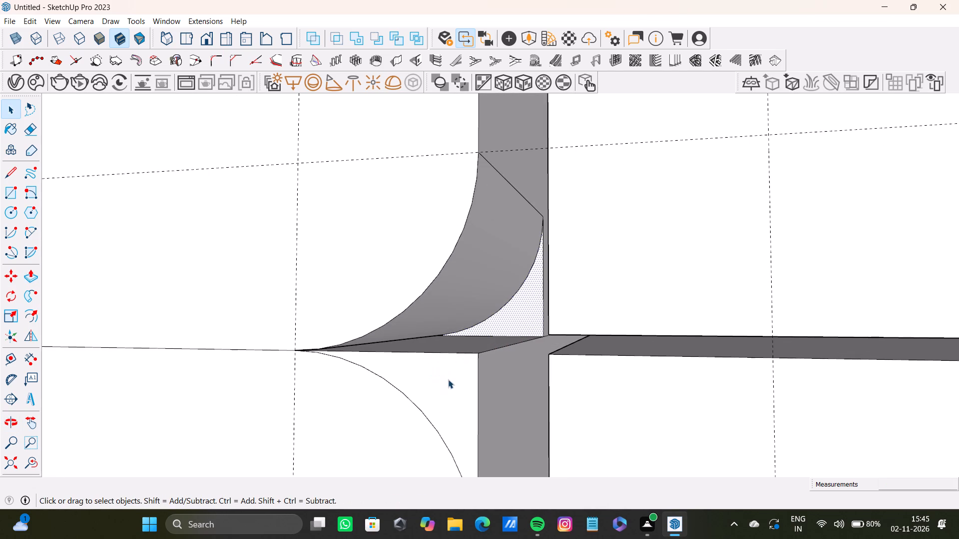
scroll(471, 342, "down", 4)
middle_click_drag(471, 342, 503, 341)
scroll(497, 314, "up", 4)
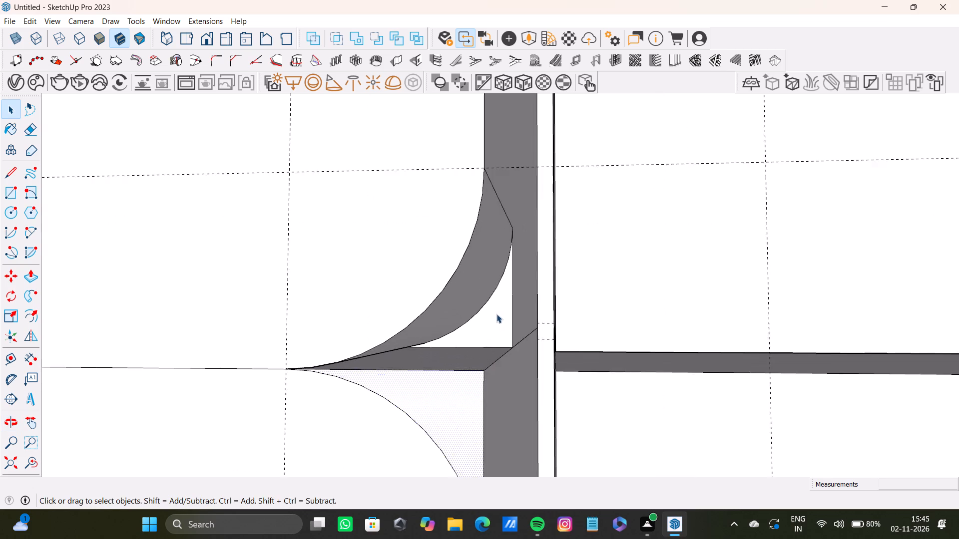
left_click(496, 322)
key("p")
left_click_drag(495, 322, 546, 296)
scroll(501, 361, "down", 12)
scroll(500, 368, "up", 1, "shift")
middle_click_drag(500, 368, 469, 315, "shift")
Push the corner face outside the arc at the lower left front's top-right corner back into the cabinet.
key("space")
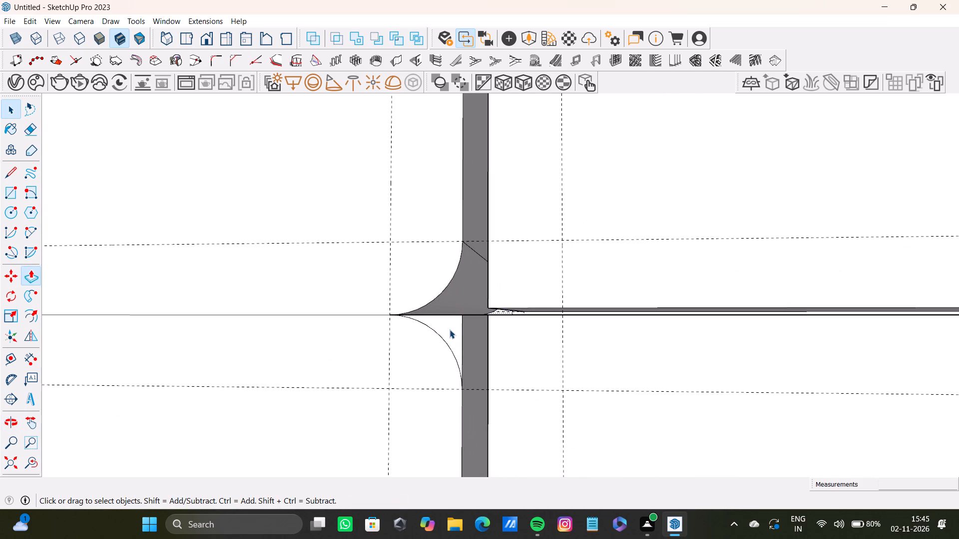
left_click(448, 328)
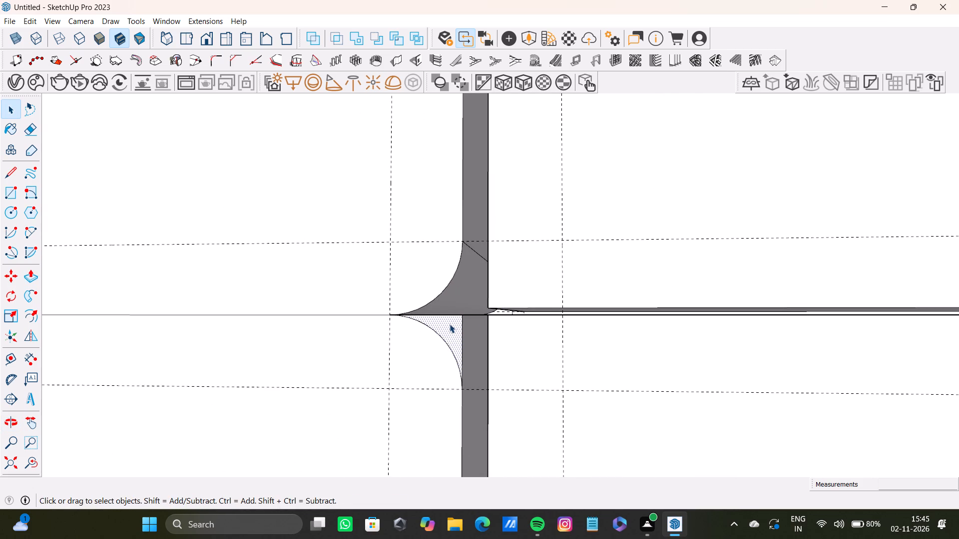
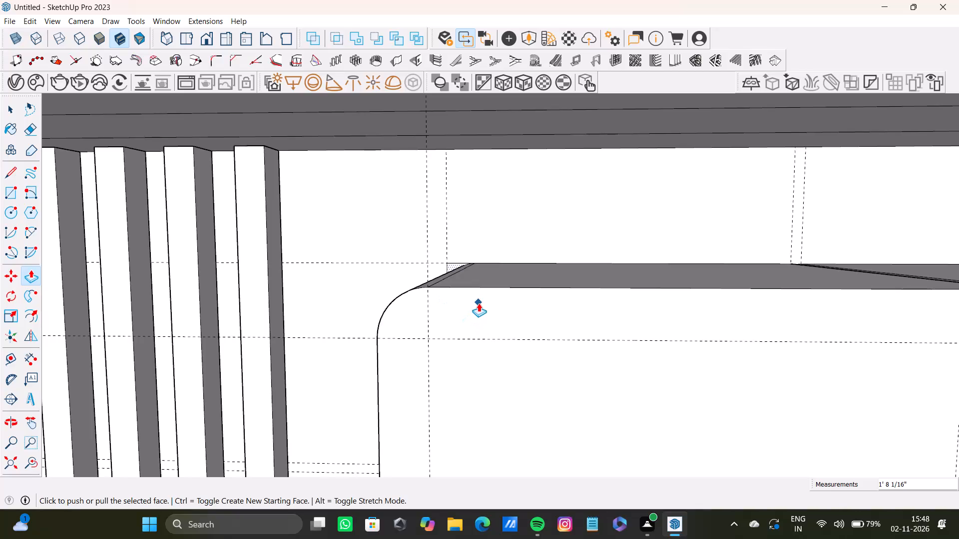
Push the corner face outside the arc at the upper left front's top-right corner back through the cabinet depth.
scroll(564, 279, "down", 7)
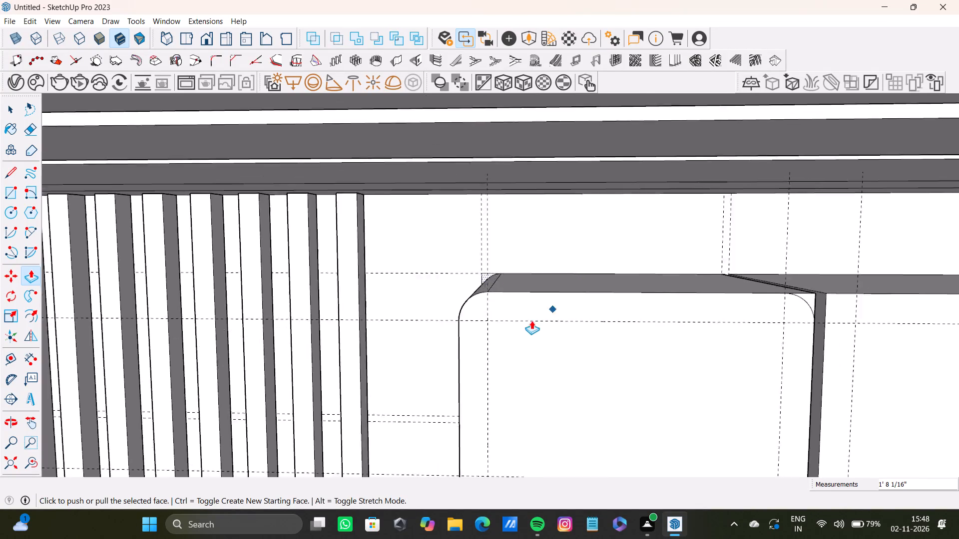
scroll(531, 320, "down", 10)
middle_click_drag(527, 318, 432, 317, "shift")
left_click(30, 459)
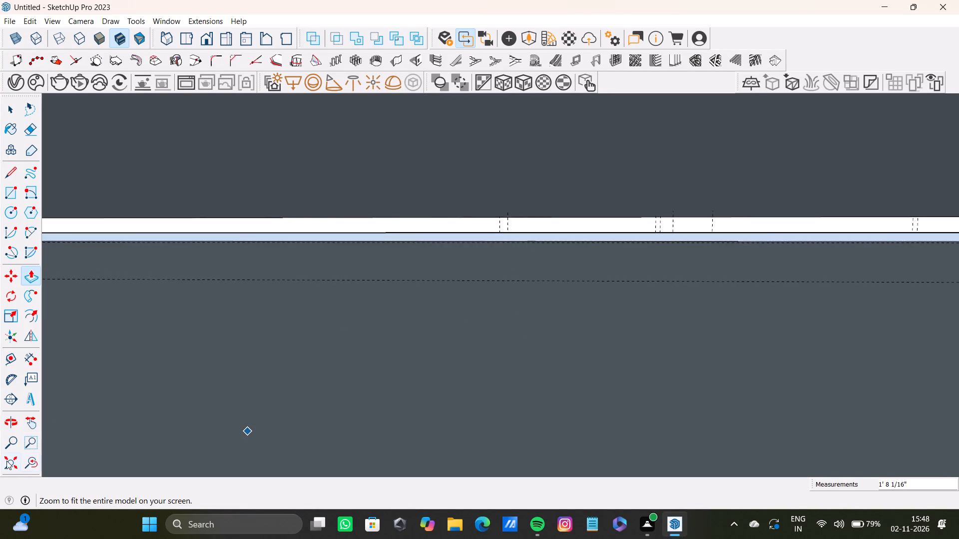
left_click(7, 461)
scroll(161, 278, "up", 20)
scroll(161, 278, "up", 4)
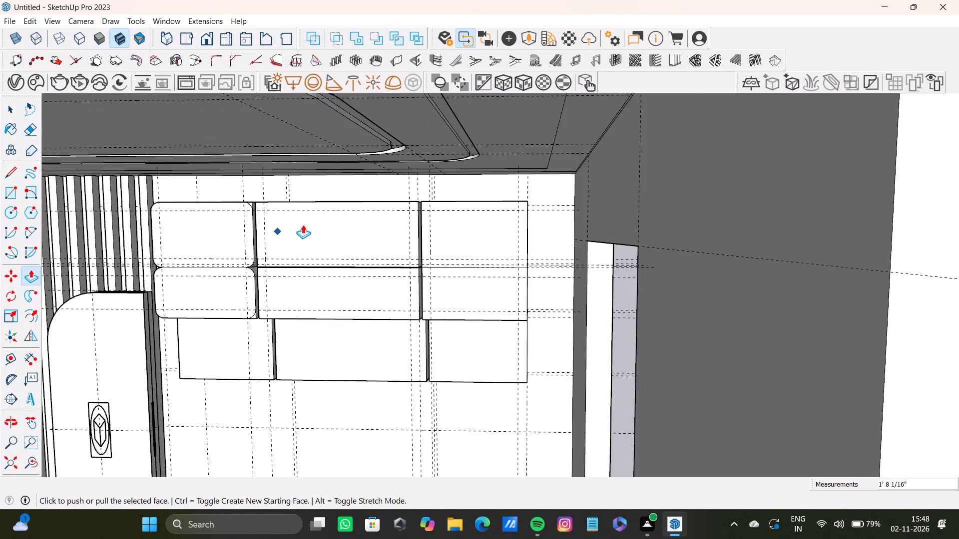
scroll(238, 198, "up", 13)
key("space")
left_click(214, 185)
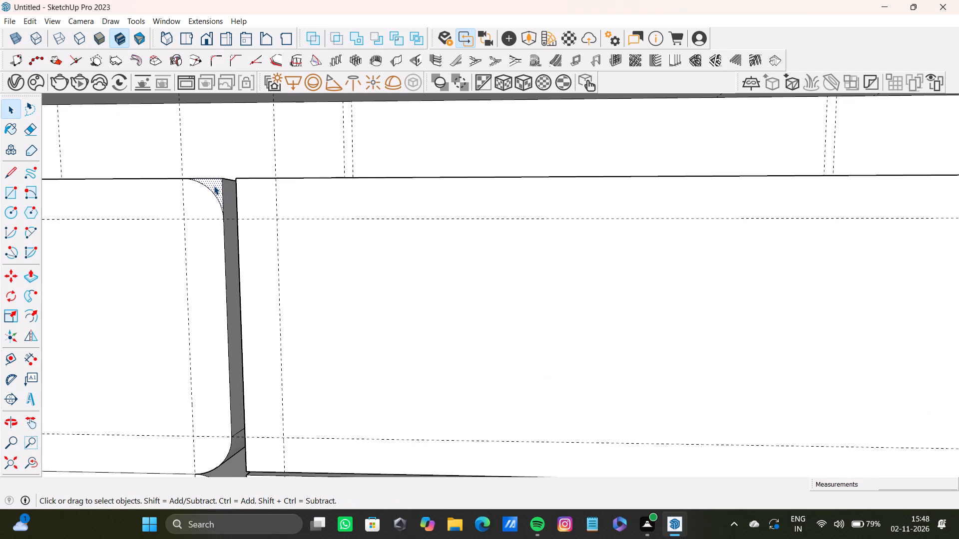
key("p")
left_click_drag(214, 186, 235, 172)
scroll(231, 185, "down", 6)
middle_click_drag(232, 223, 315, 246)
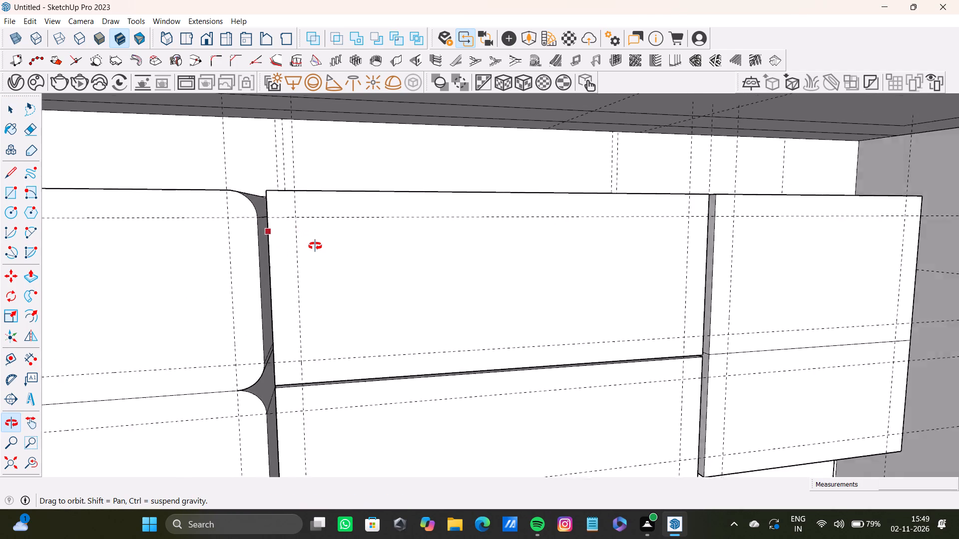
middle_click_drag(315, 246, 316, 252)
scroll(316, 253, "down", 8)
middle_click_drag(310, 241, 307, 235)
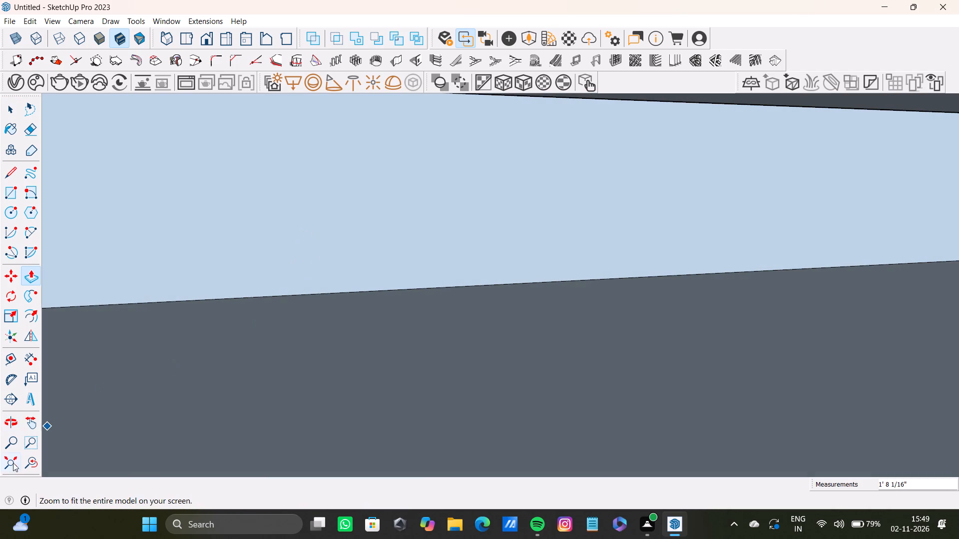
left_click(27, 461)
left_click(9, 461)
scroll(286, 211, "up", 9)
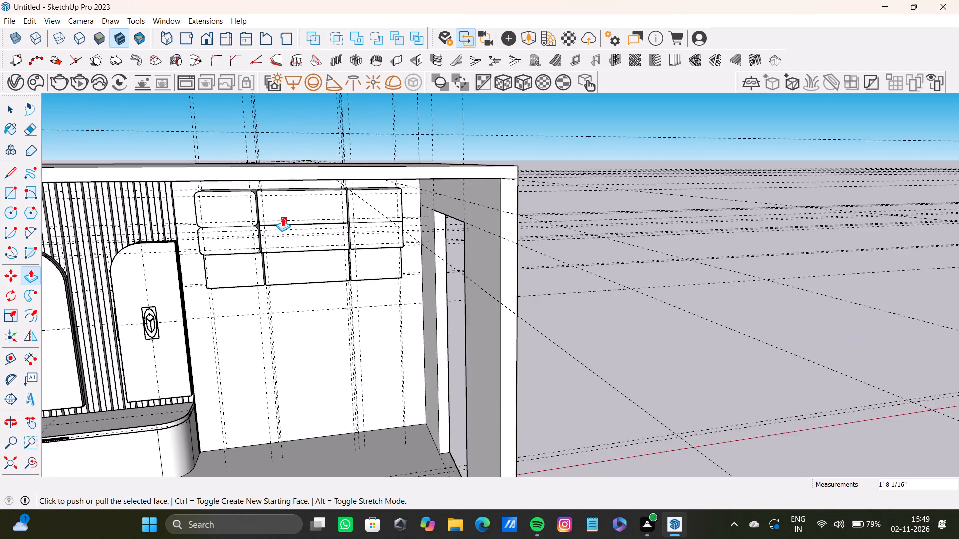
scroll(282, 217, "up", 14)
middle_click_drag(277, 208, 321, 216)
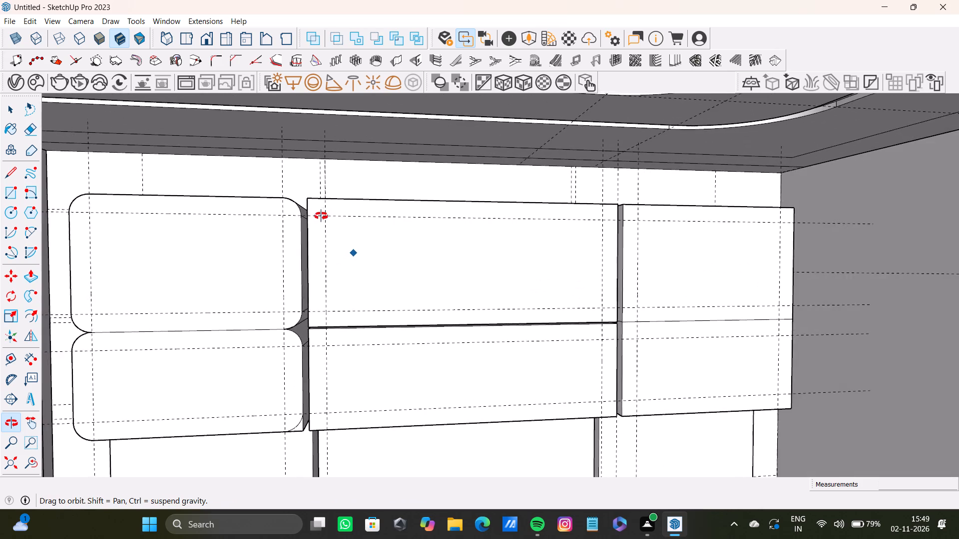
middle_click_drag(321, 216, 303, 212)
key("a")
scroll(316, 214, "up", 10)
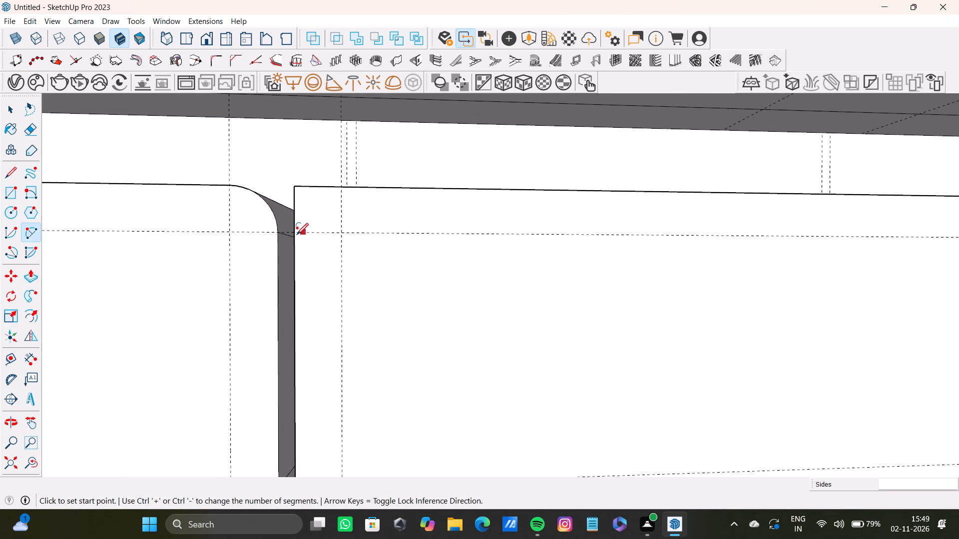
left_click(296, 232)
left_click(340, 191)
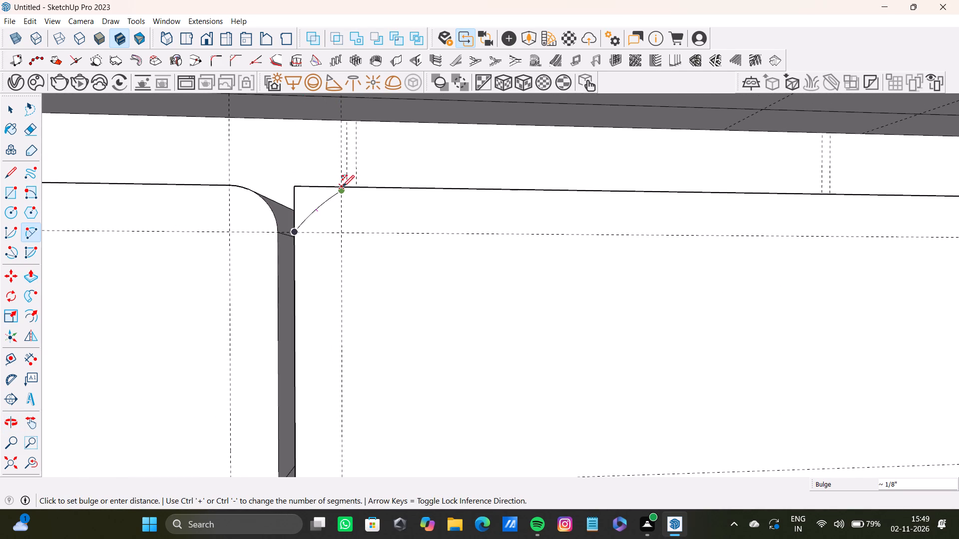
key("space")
Draw an arc of about 2 7/8" radius between the guides across the upper middle front's top-left corner.
type("a")
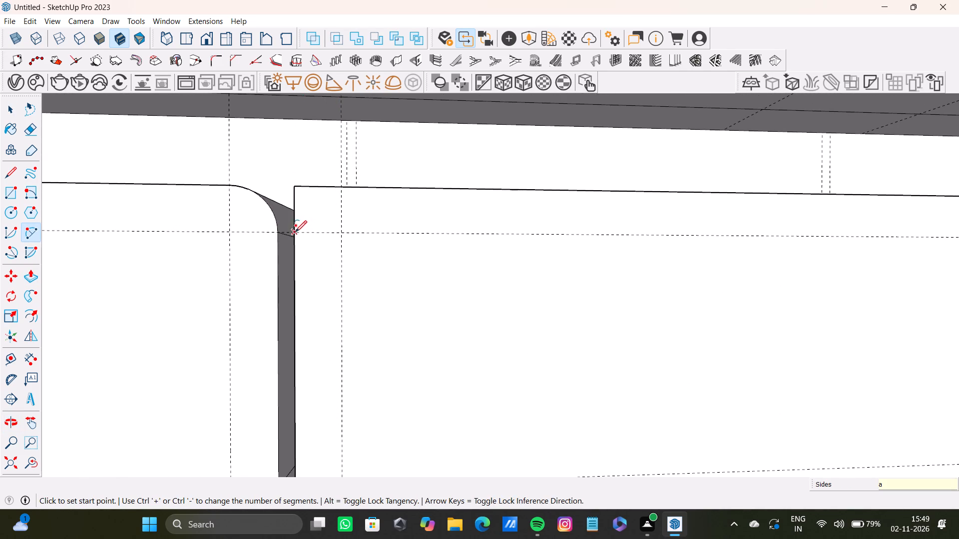
left_click(295, 232)
left_click(340, 187)
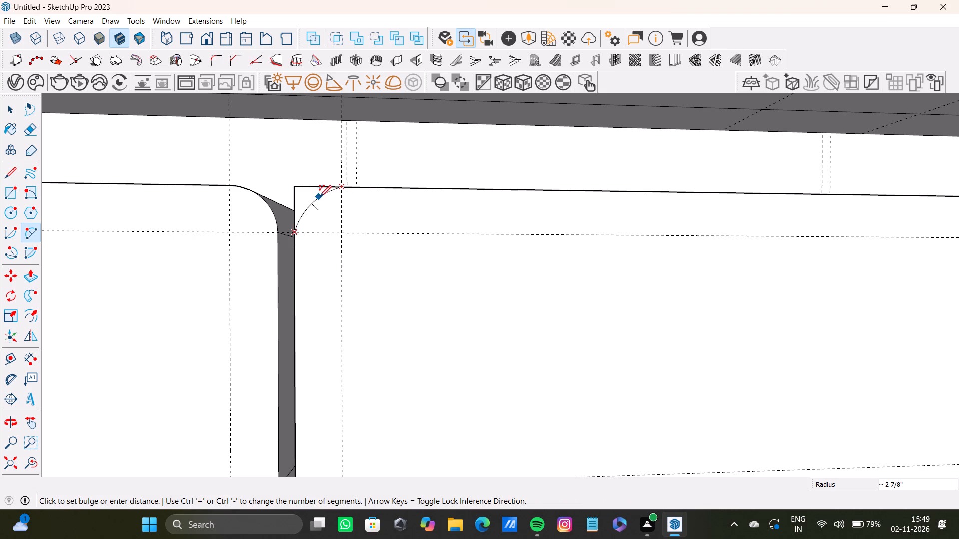
left_click(320, 197)
key("space")
Push the corner face outside the arc at the upper middle front's top-left corner back 1' 8 1/16".
key("p")
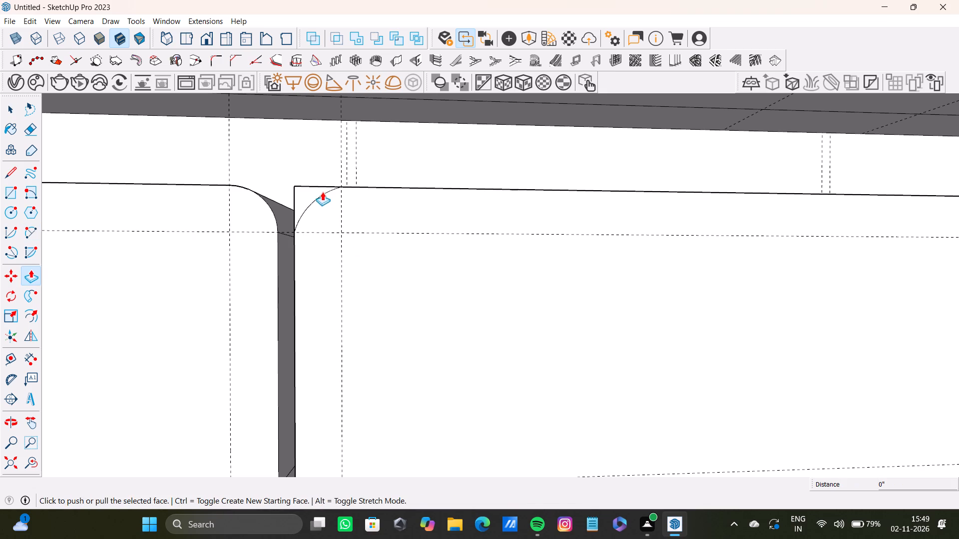
scroll(294, 199, "down", 3)
middle_click_drag(312, 229, 365, 229)
middle_click(365, 229)
scroll(352, 213, "up", 4)
key("space")
left_click(327, 187)
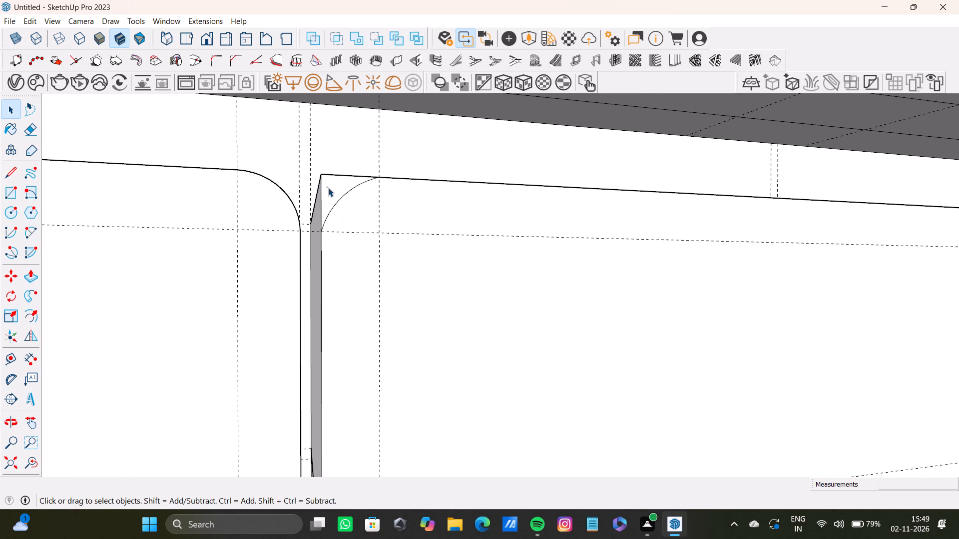
key("p")
left_click_drag(354, 198, 297, 171)
Draw an arc with about 5/8" bulge between the guides across the upper middle front's bottom-left corner.
scroll(367, 240, "down", 11)
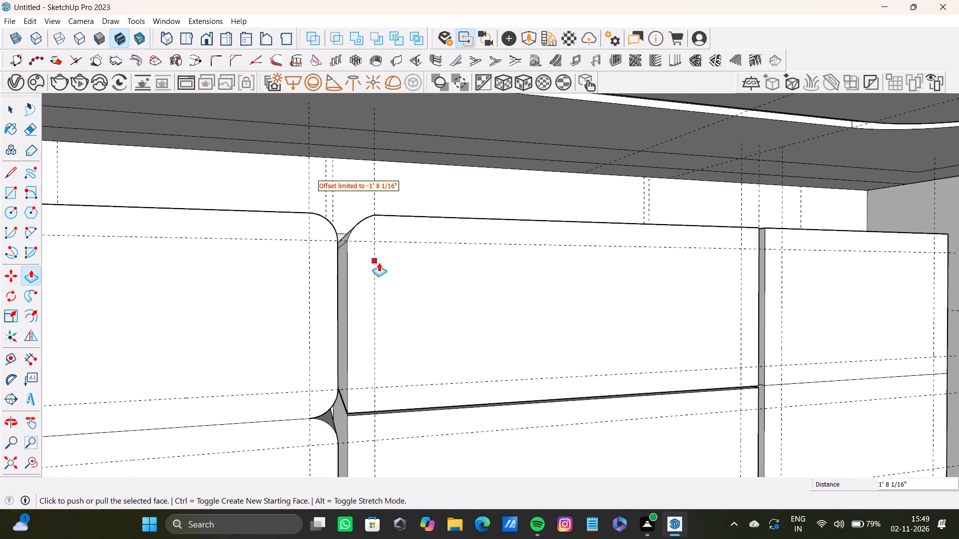
scroll(379, 263, "down", 9)
middle_click_drag(449, 317, 375, 279)
key("a")
scroll(408, 326, "up", 2)
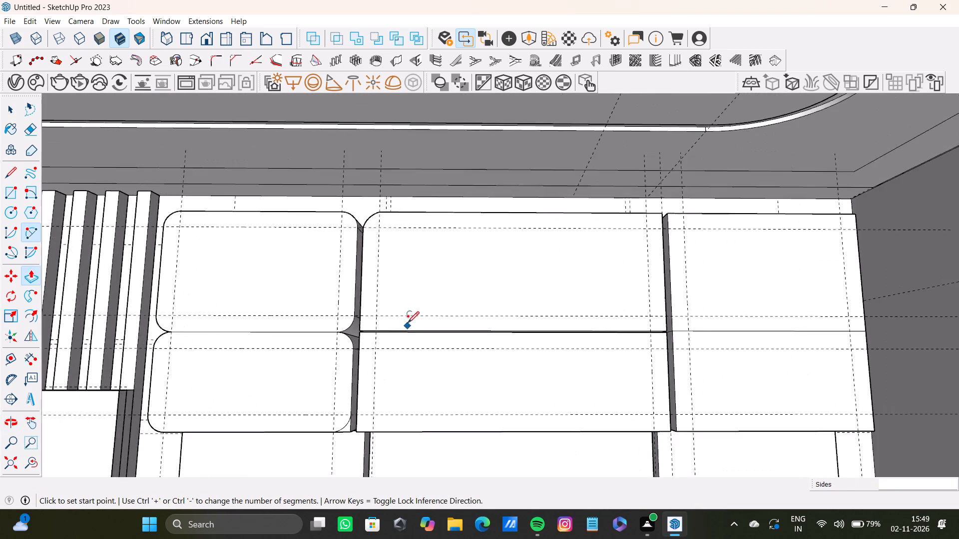
scroll(408, 323, "up", 13)
left_click_drag(323, 305, 333, 305)
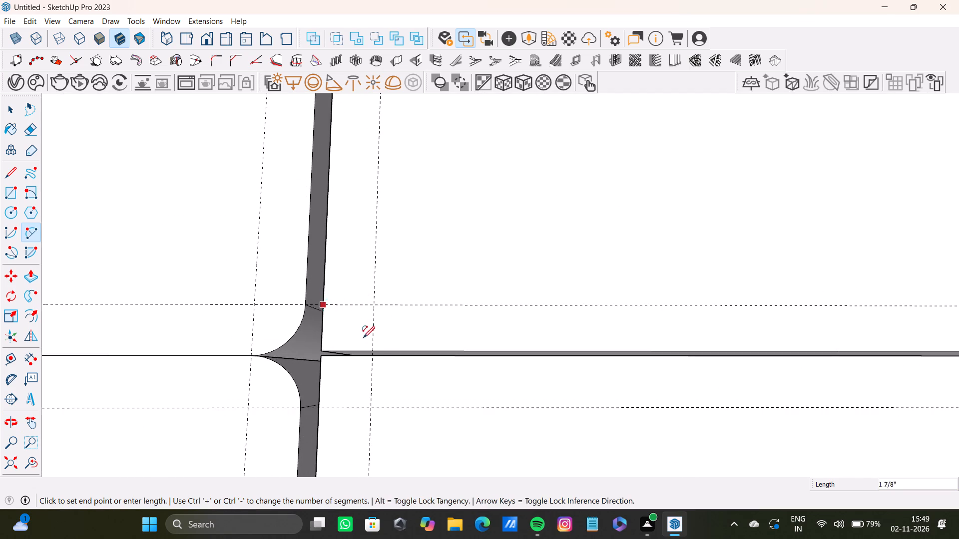
left_click(372, 349)
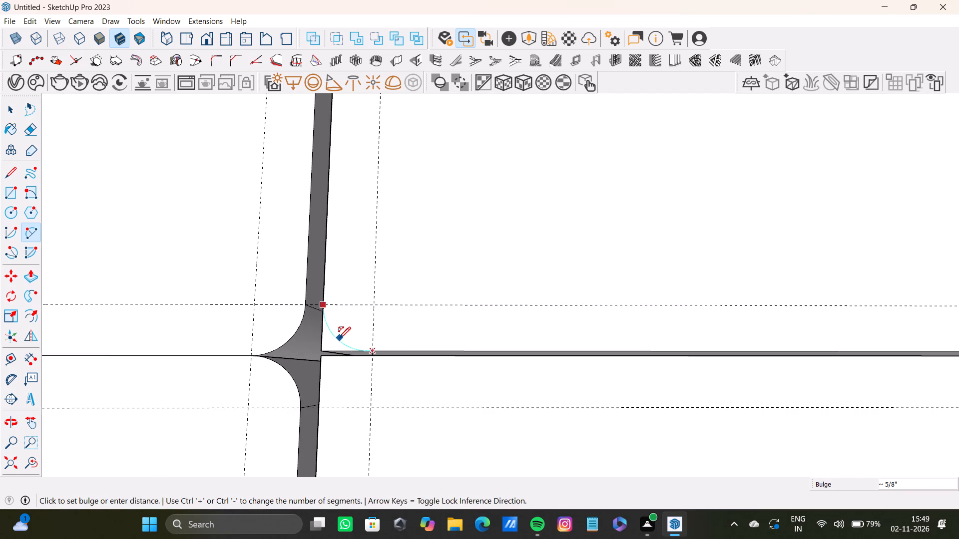
left_click(339, 338)
key("space")
Push the corner face outside the arc at the upper middle front's bottom-left corner back 1' 8 1/16".
left_click(329, 346)
key("p")
middle_click_drag(329, 343, 372, 335)
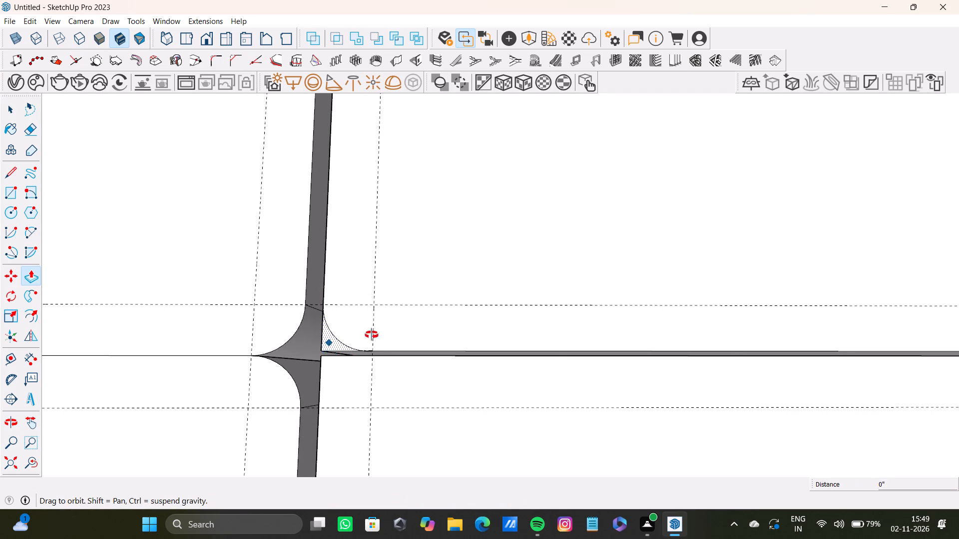
middle_click_drag(372, 335, 445, 367)
scroll(474, 381, "up", 4)
left_click_drag(505, 377, 378, 349)
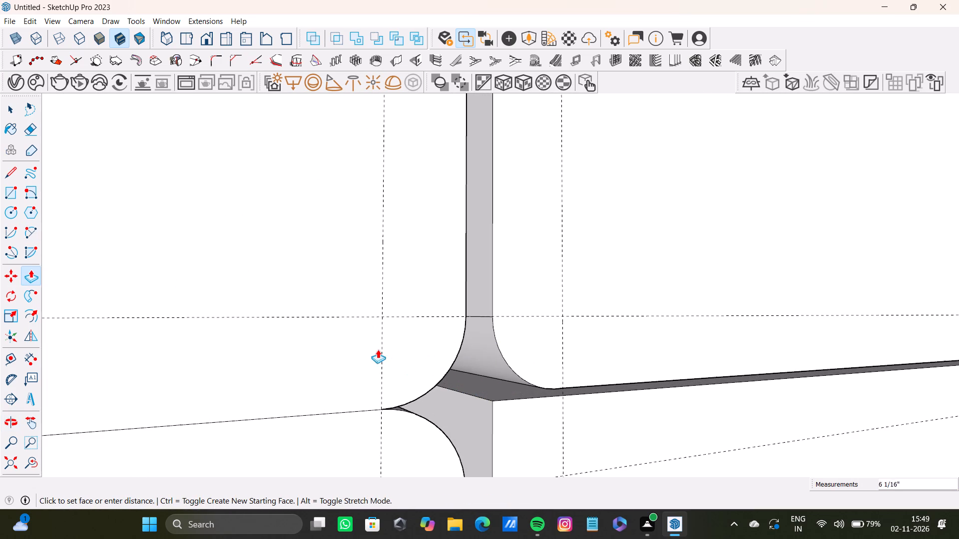
left_click_drag(378, 349, 251, 324)
Draw an arc of about 2 1/2" radius between the guides across the upper middle front's top-right corner.
scroll(536, 339, "down", 20)
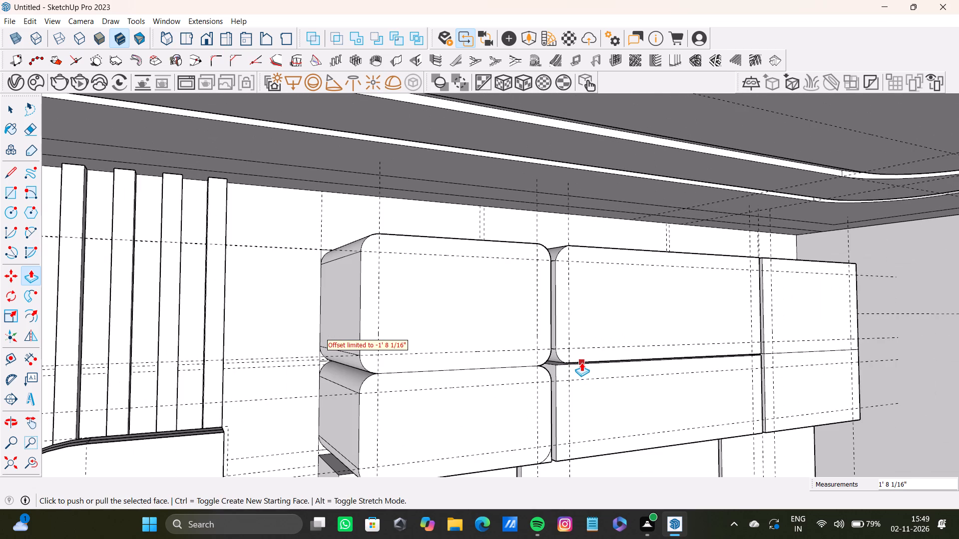
scroll(517, 341, "down", 9)
middle_click_drag(505, 328, 356, 286)
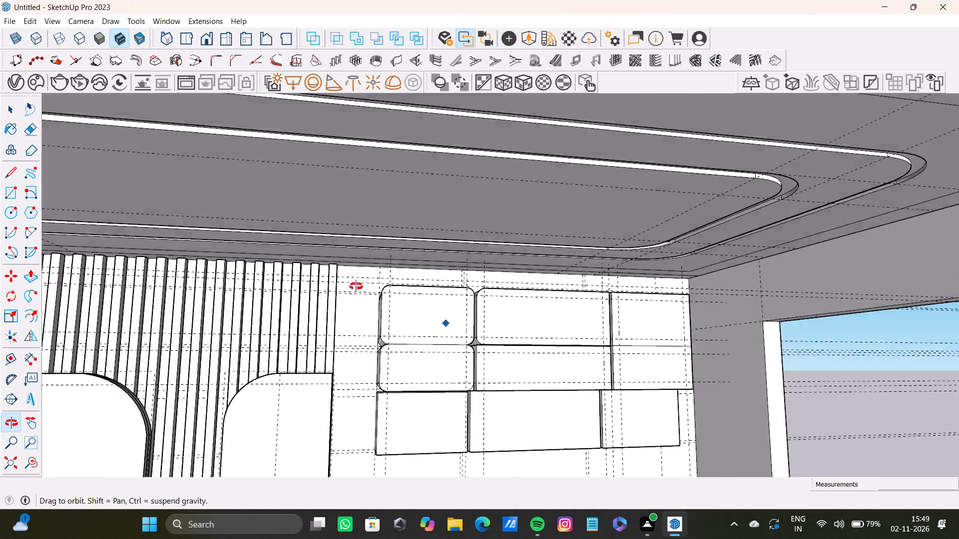
middle_click_drag(356, 286, 356, 282)
scroll(494, 304, "up", 12)
scroll(330, 377, "down", 4)
middle_click_drag(416, 366, 388, 319)
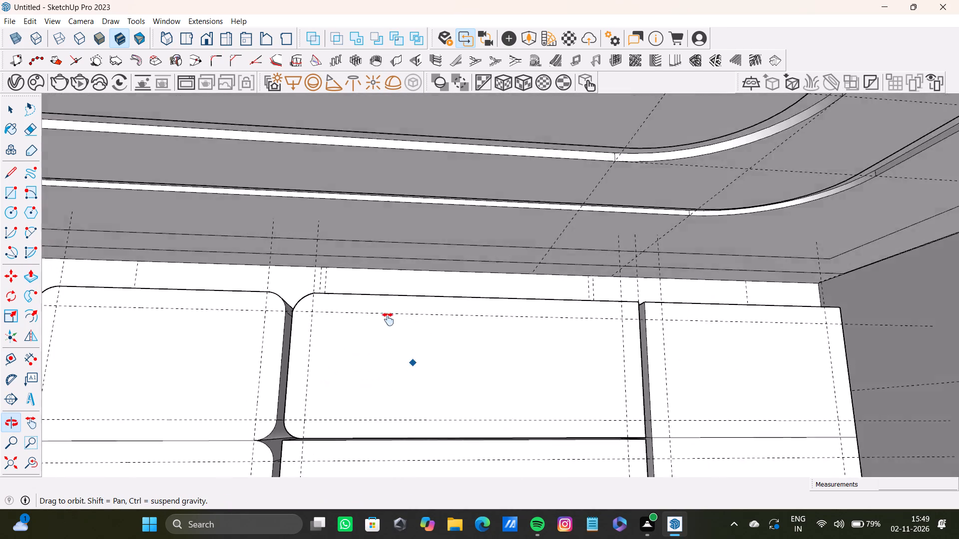
middle_click_drag(388, 319, 331, 311)
key("a")
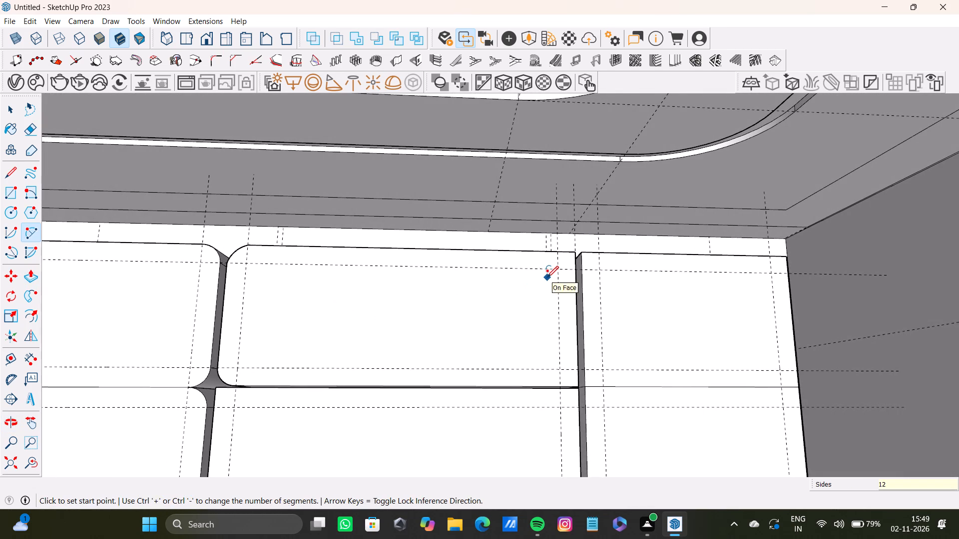
scroll(681, 277, "up", 13)
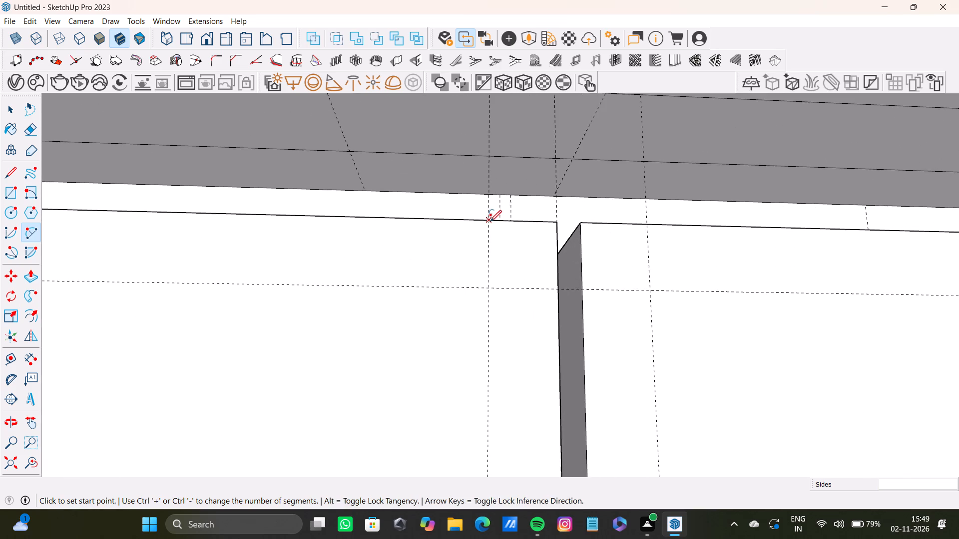
left_click(489, 222)
left_click(557, 290)
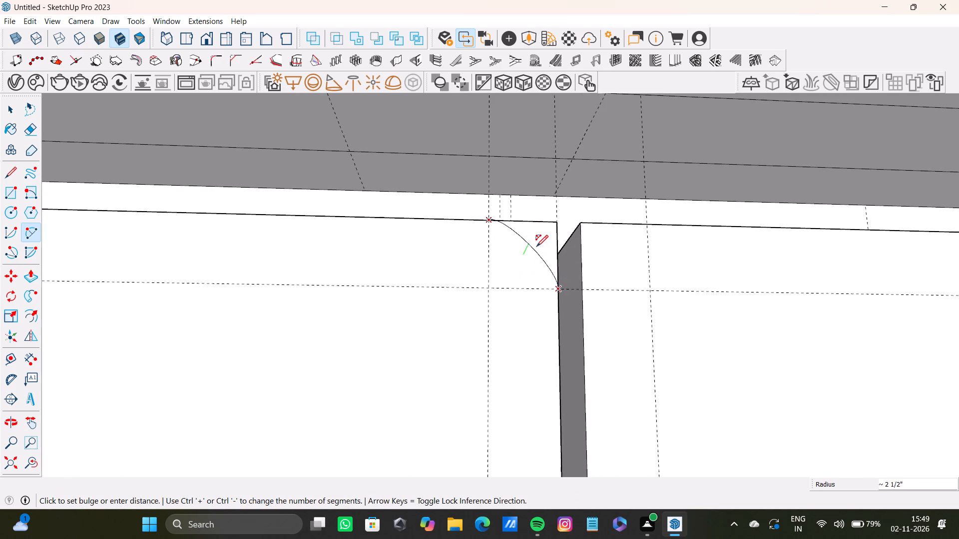
left_click(536, 247)
key("space")
Push the corner face outside the arc at the upper middle front's top-right corner back 1' 8 1/16".
left_click(542, 239)
middle_click_drag(540, 252, 468, 250)
type("p;")
left_click_drag(537, 236, 576, 245)
Draw an outward-curving arc between the guides across the lower middle front's top-left corner.
scroll(571, 338, "down", 2)
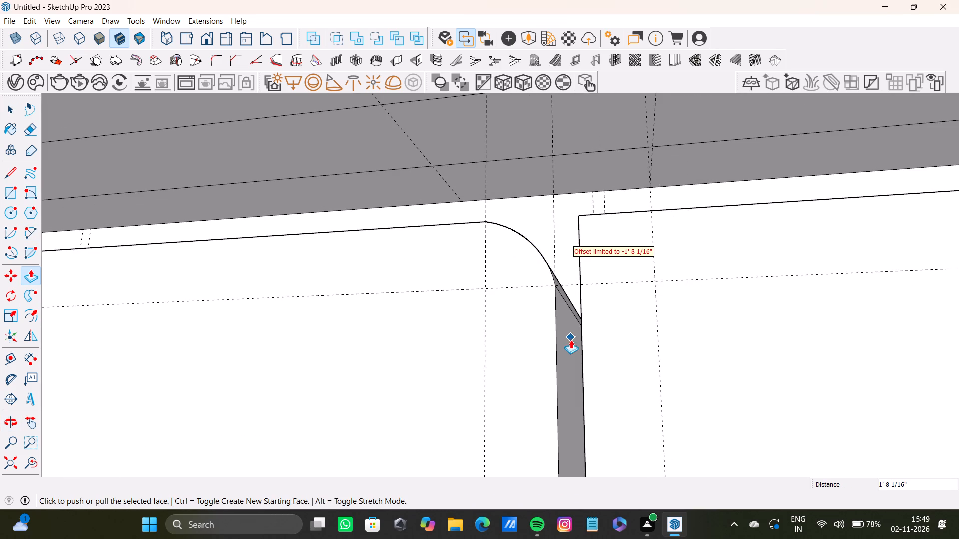
scroll(571, 340, "down", 14)
middle_click_drag(571, 375, 642, 223, "shift")
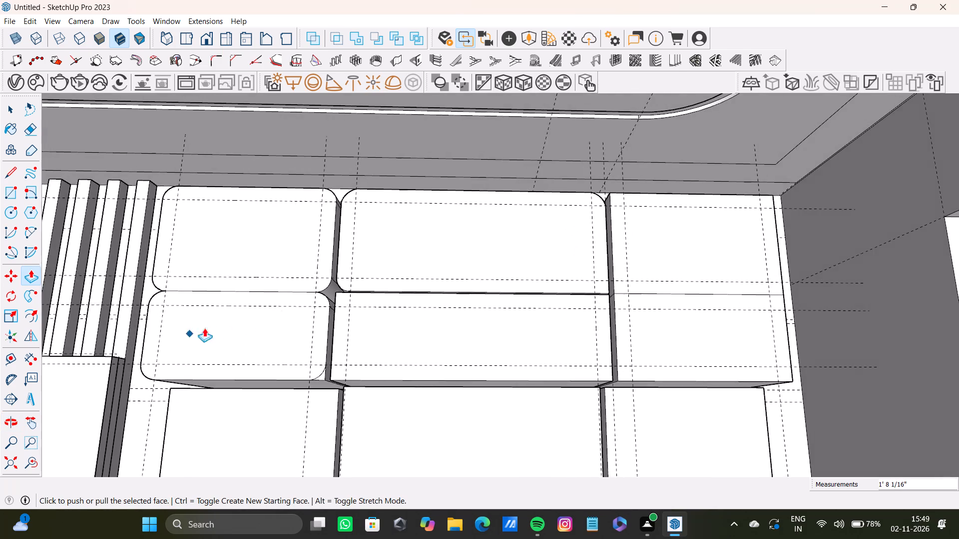
scroll(284, 309, "up", 4)
scroll(372, 293, "up", 3)
key("a")
scroll(365, 299, "up", 8)
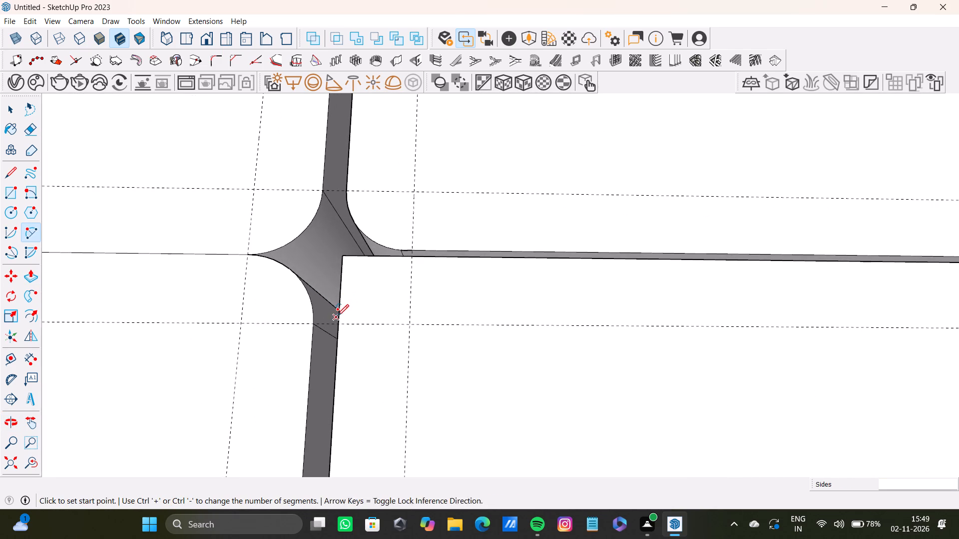
left_click(342, 323)
left_click(412, 257)
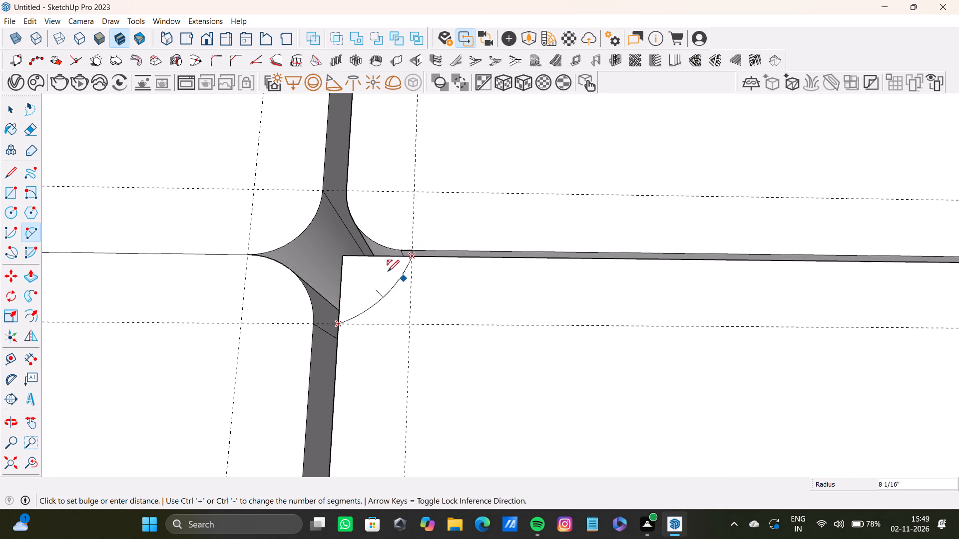
left_click(371, 267)
key("space")
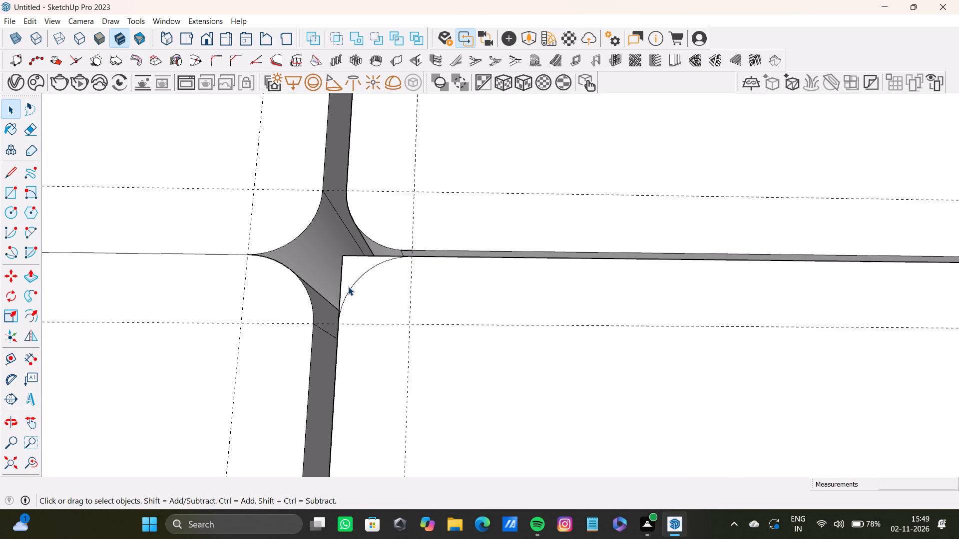
Push the lower middle front's top-left corner face back to the cabinet's rear in two stages, about 10" and 10 1/16".
middle_click_drag(389, 345, 454, 357)
key("space")
scroll(357, 281, "up", 4)
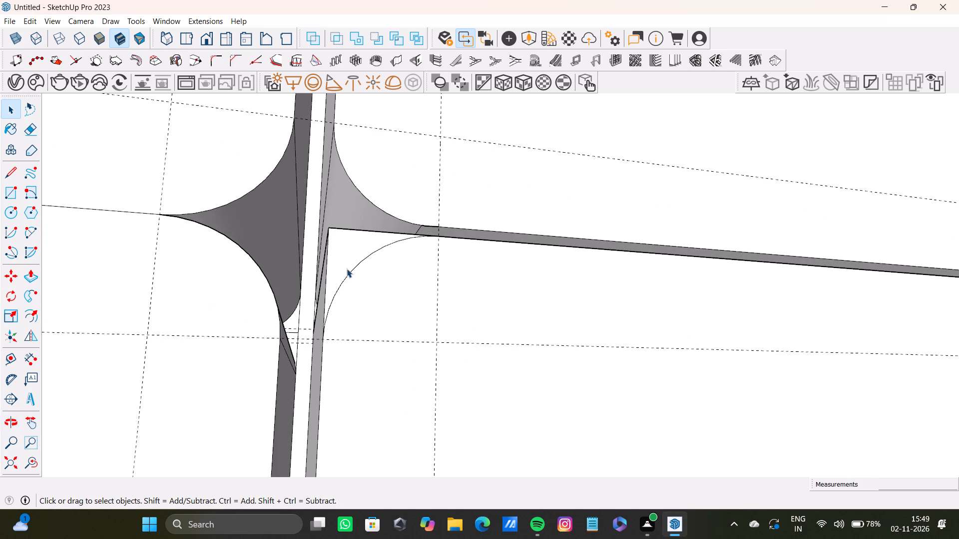
left_click(341, 261)
key("p")
left_click_drag(340, 261, 300, 254)
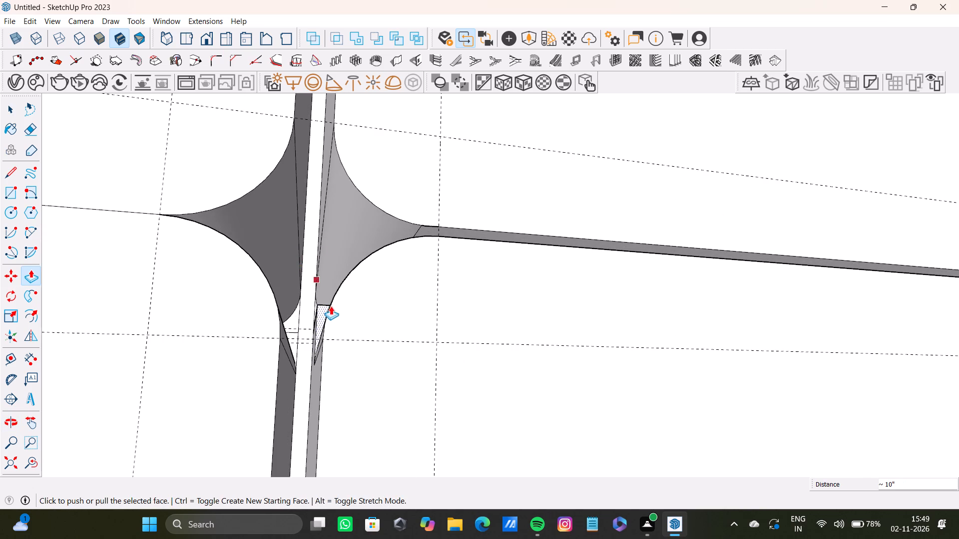
scroll(331, 306, "down", 8)
middle_click_drag(336, 316, 351, 352)
scroll(338, 334, "up", 7)
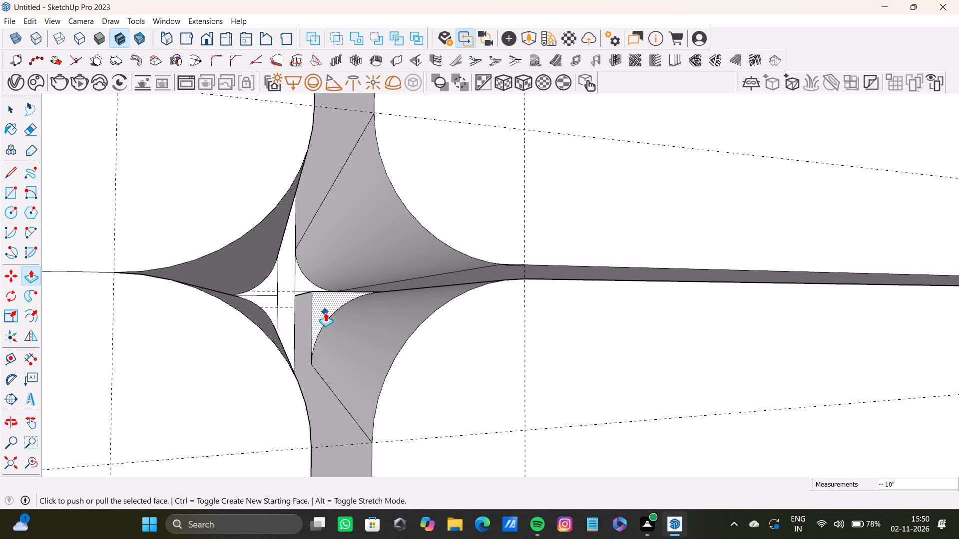
left_click_drag(322, 309, 265, 285)
Draw an arc of about 2 1/2" radius between the guides across the lower middle front's top-right corner.
scroll(360, 362, "down", 20)
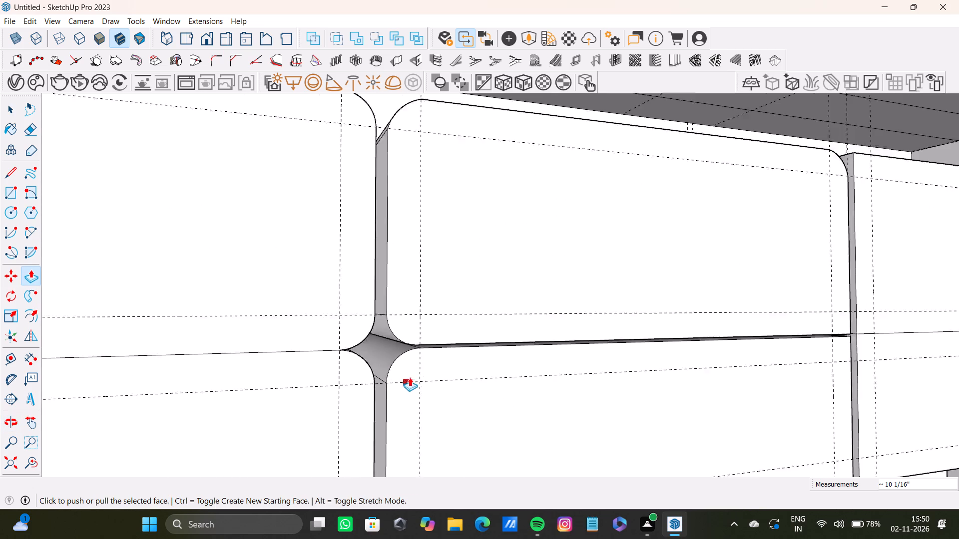
scroll(410, 377, "down", 3)
middle_click_drag(410, 377, 225, 293, "shift")
scroll(482, 383, "down", 4)
middle_click_drag(456, 366, 390, 363, "shift")
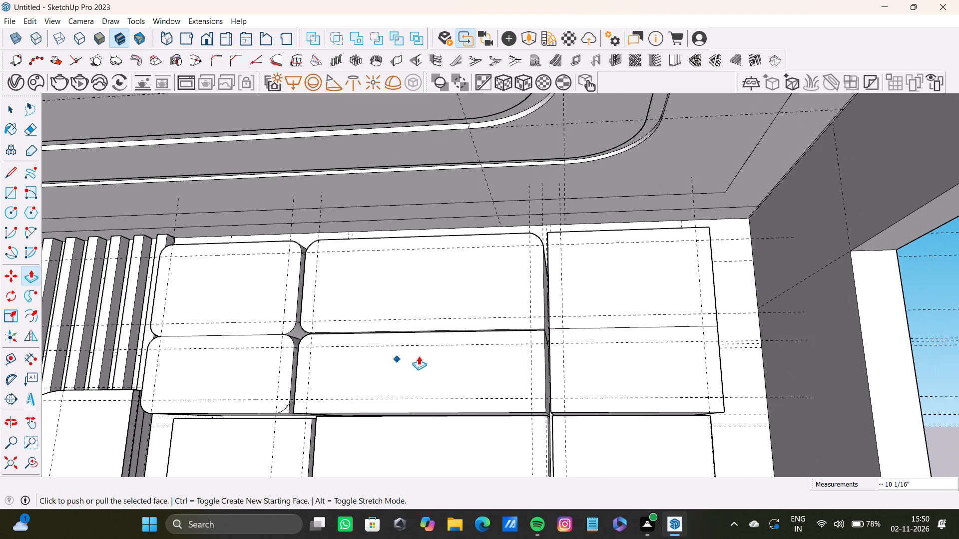
key("a")
scroll(556, 319, "up", 14)
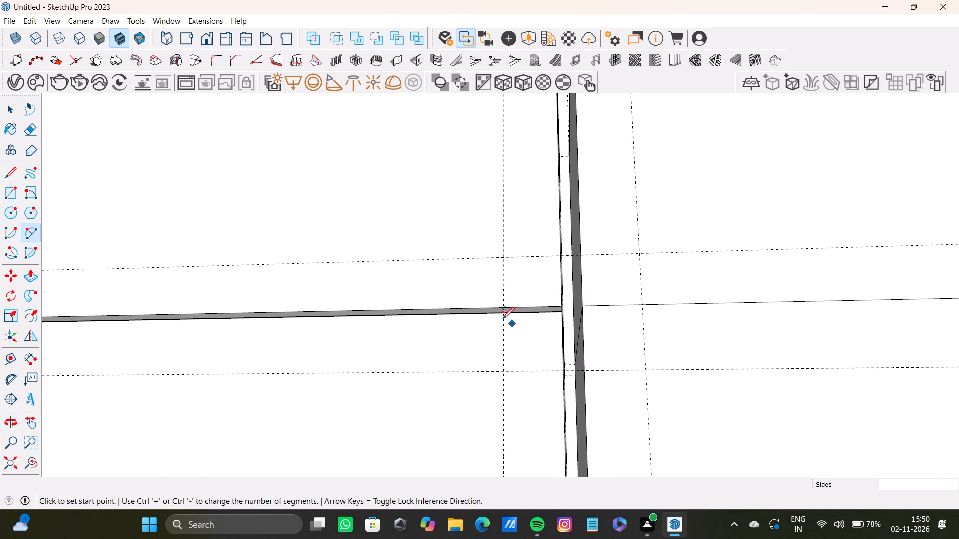
left_click(503, 313)
left_click(561, 372)
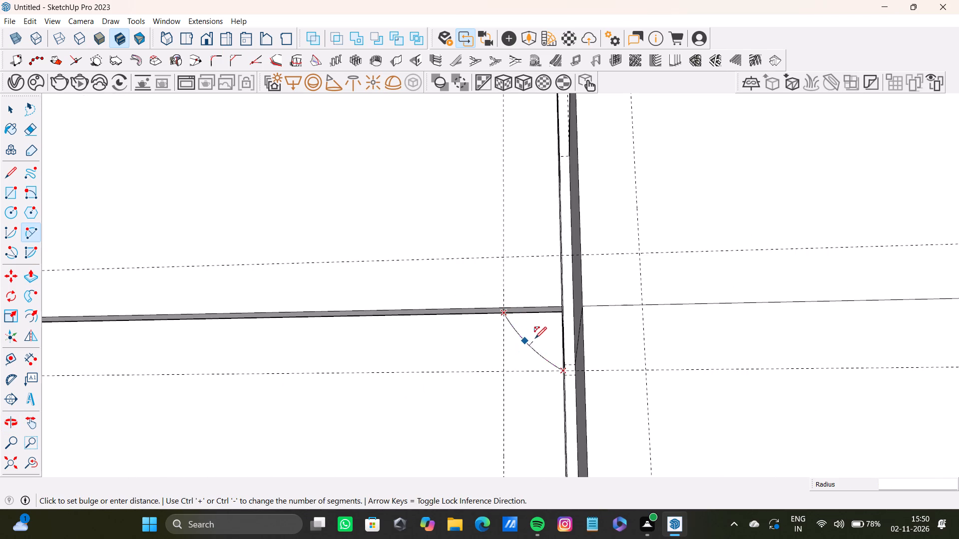
left_click(543, 333)
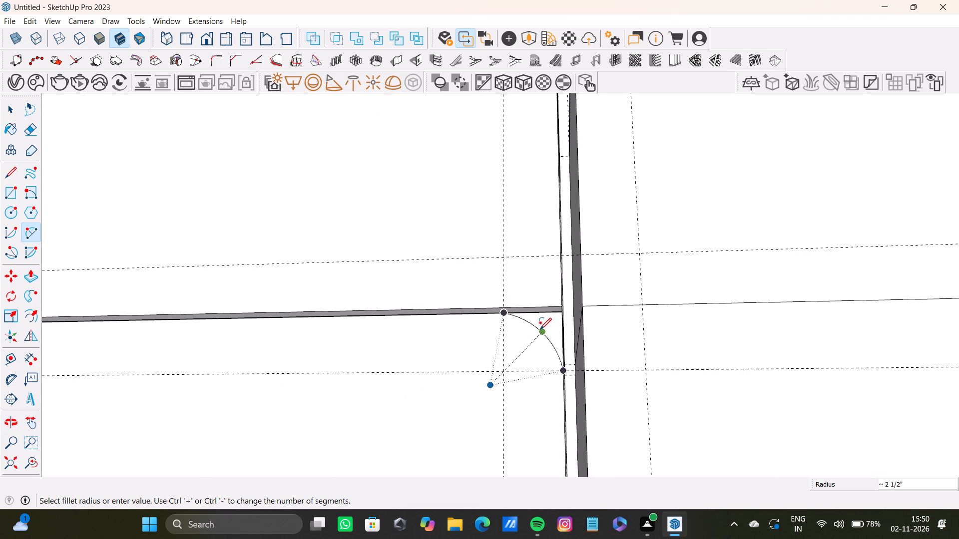
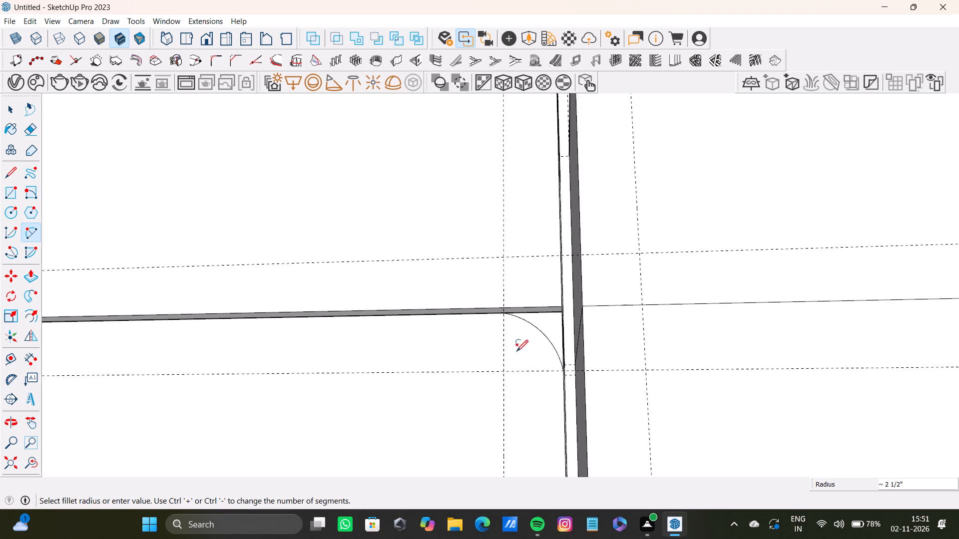
Push the corner face outside the arc at the lower middle front's top-right corner back about 7 7/16".
scroll(523, 328, "down", 16)
middle_click_drag(478, 334, 497, 356)
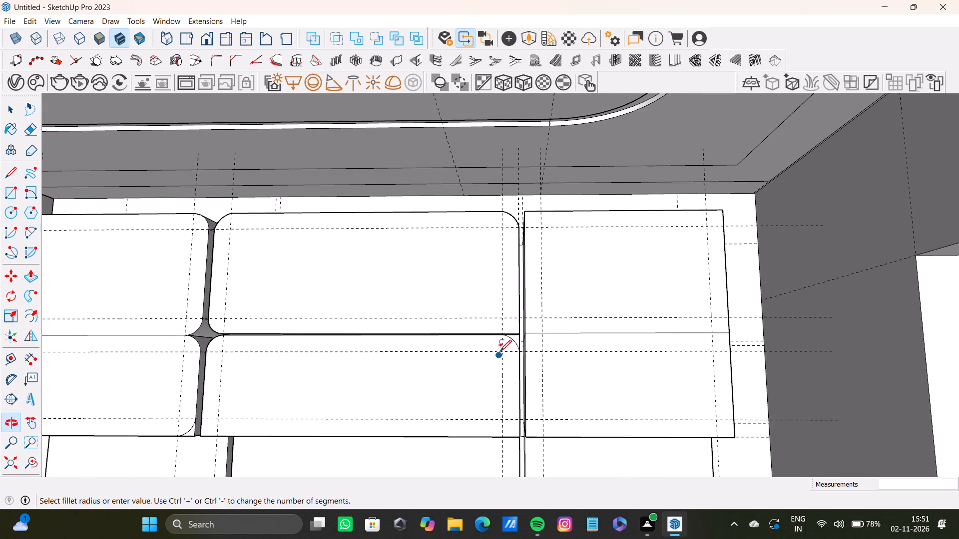
scroll(502, 348, "up", 14)
key("space")
left_click(531, 332)
key("p")
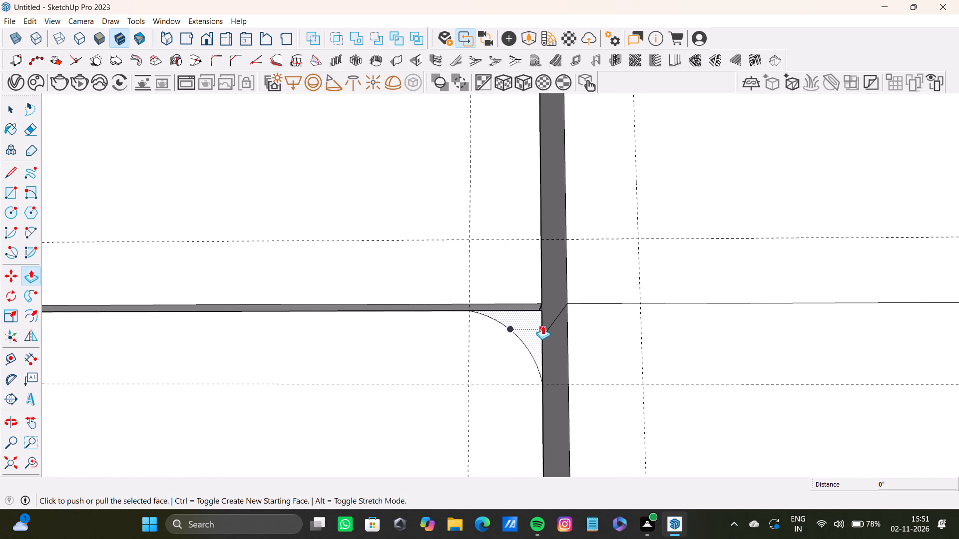
middle_click_drag(542, 325, 432, 331)
scroll(514, 328, "up", 5)
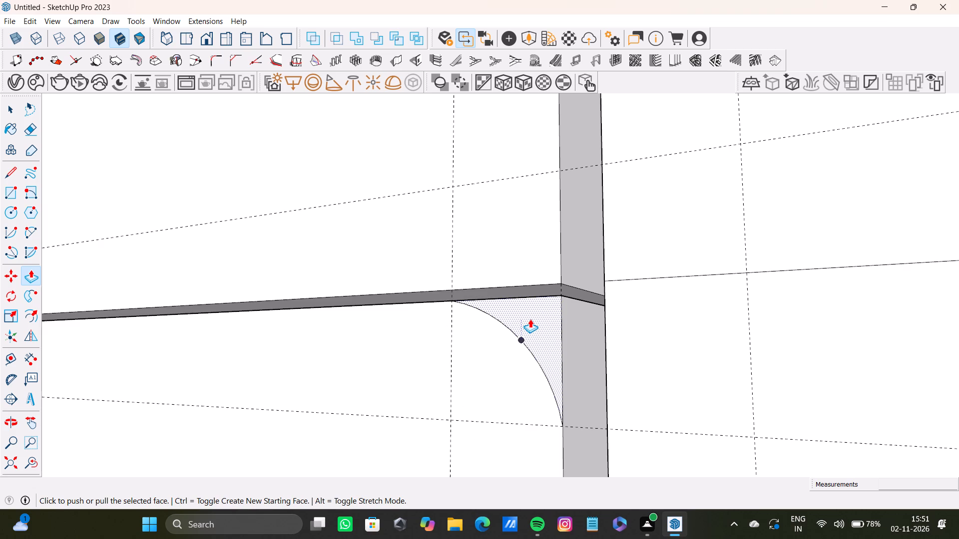
middle_click_drag(522, 340, 570, 346)
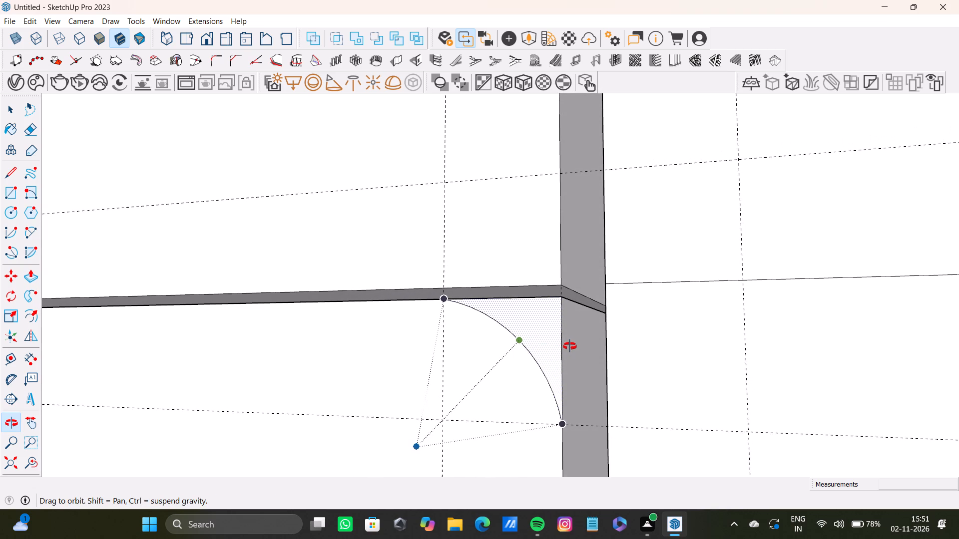
middle_click_drag(570, 346, 581, 347)
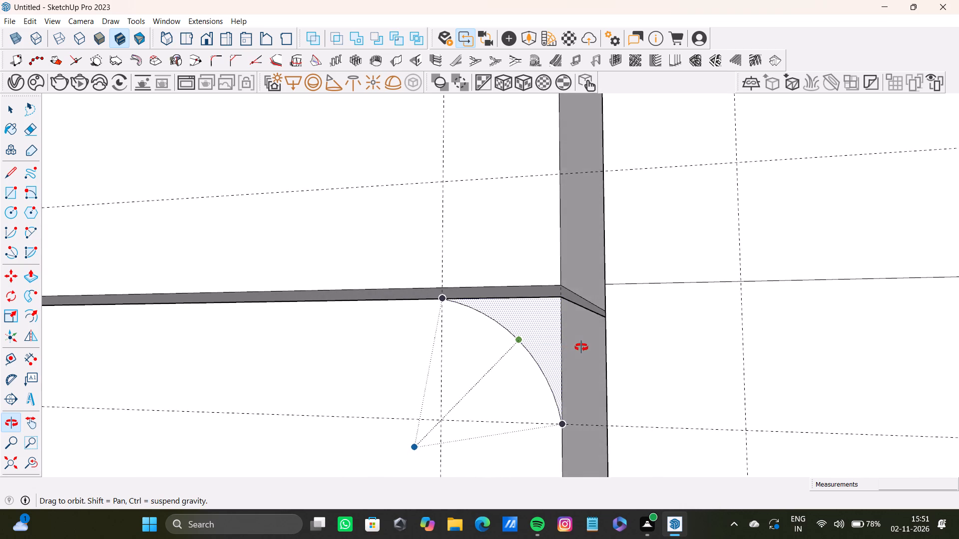
middle_click_drag(581, 347, 590, 350)
left_click_drag(538, 323, 585, 318)
scroll(594, 334, "down", 4)
middle_click_drag(590, 355, 603, 356)
scroll(594, 346, "up", 13)
left_click_drag(595, 328, 618, 313)
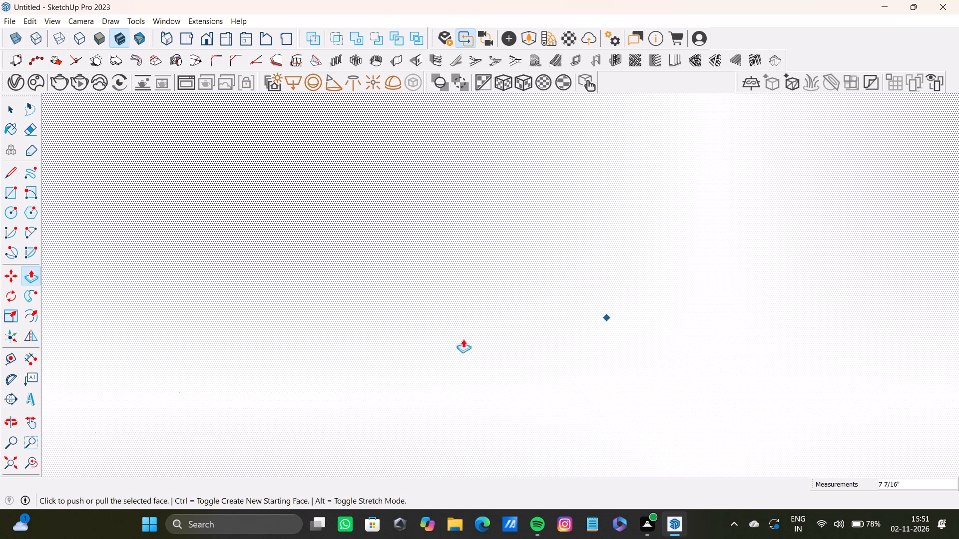
Push the lower middle front's top-right corner face further back in several stages to cut it through the cabinet depth.
left_click(5, 468)
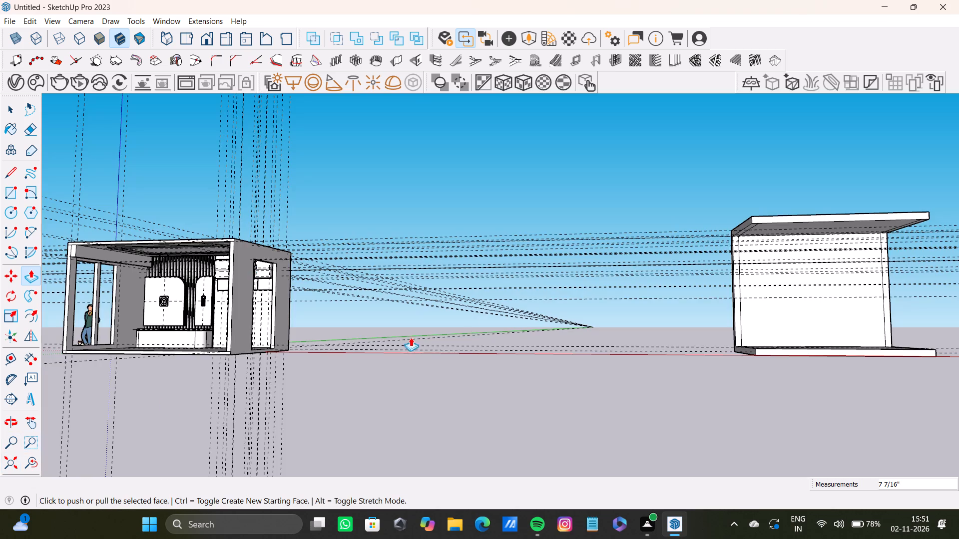
scroll(236, 331, "up", 14)
middle_click_drag(175, 279, 250, 283, "shift")
scroll(473, 170, "up", 5)
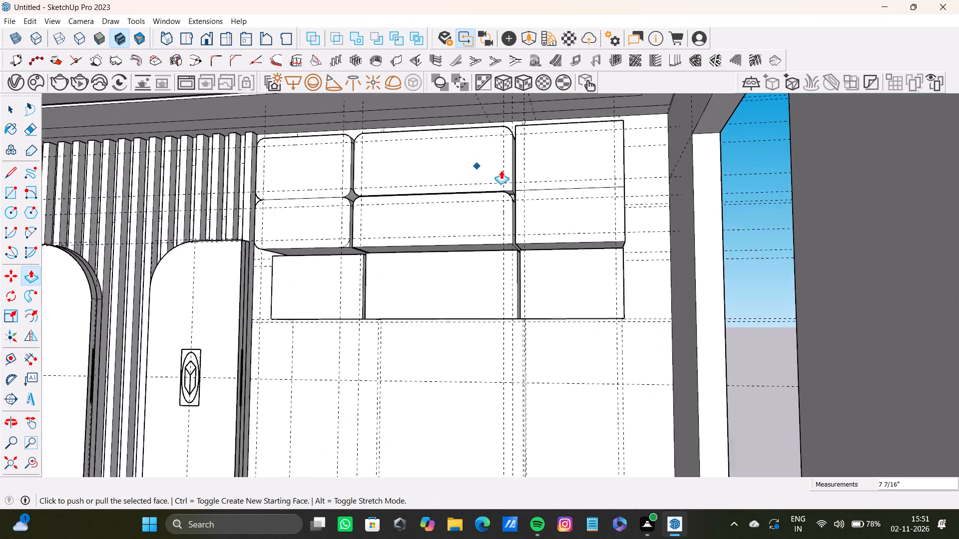
scroll(501, 170, "up", 20)
scroll(501, 170, "up", 1)
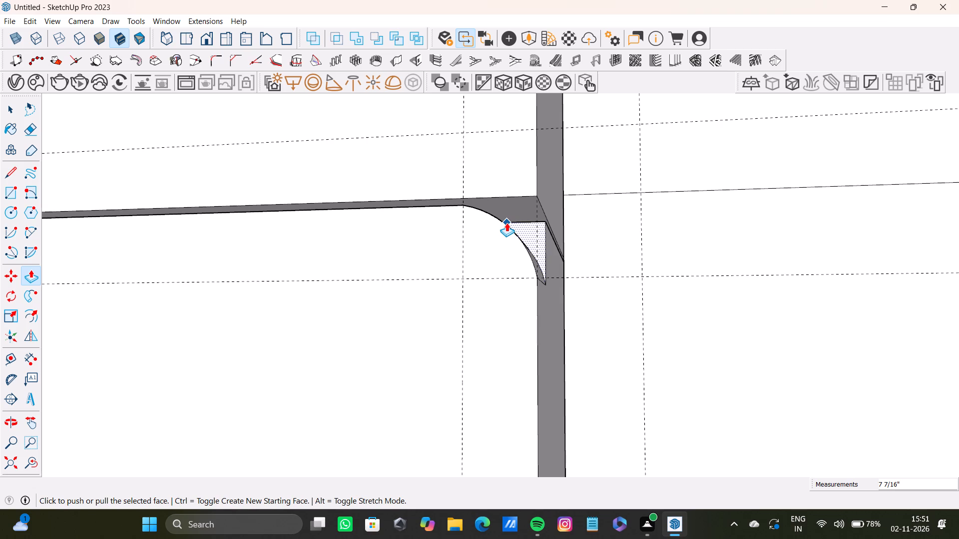
left_click_drag(532, 238, 570, 263)
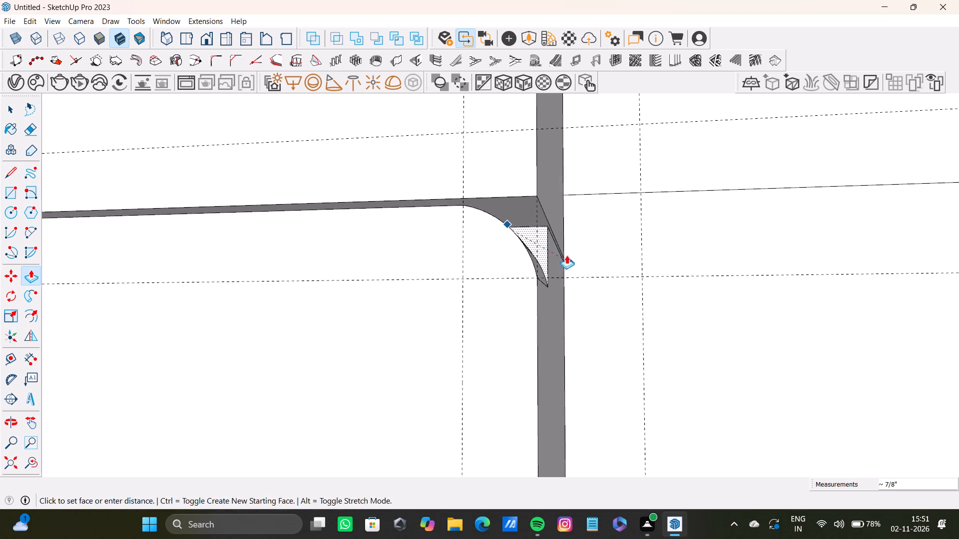
scroll(550, 244, "up", 8)
left_click_drag(543, 244, 595, 294)
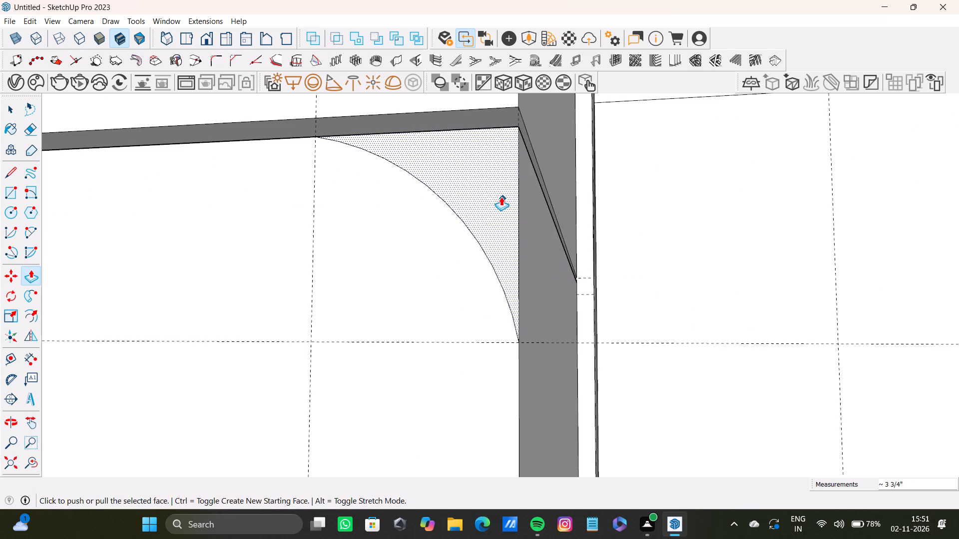
left_click_drag(500, 198, 627, 274)
left_click_drag(500, 193, 555, 216)
left_click_drag(522, 227, 526, 231)
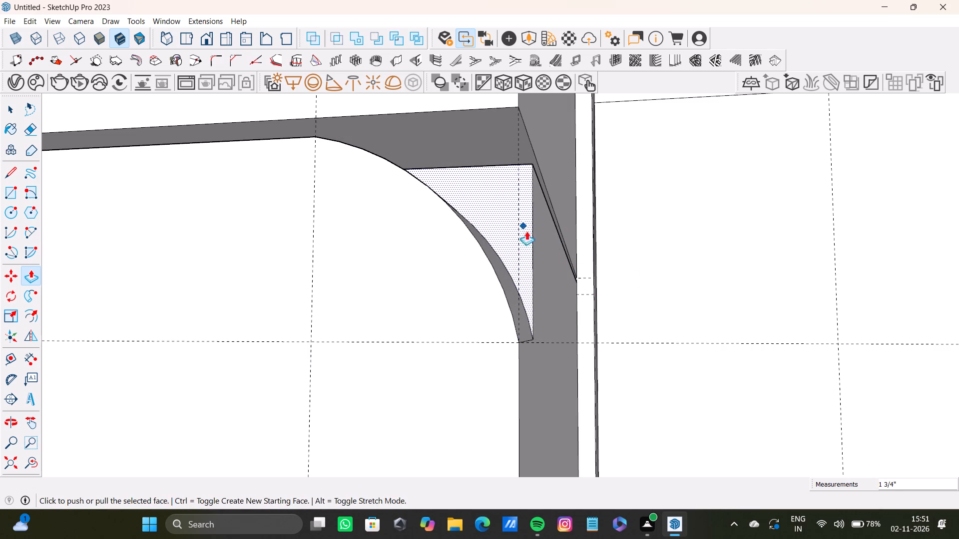
left_click_drag(526, 231, 586, 273)
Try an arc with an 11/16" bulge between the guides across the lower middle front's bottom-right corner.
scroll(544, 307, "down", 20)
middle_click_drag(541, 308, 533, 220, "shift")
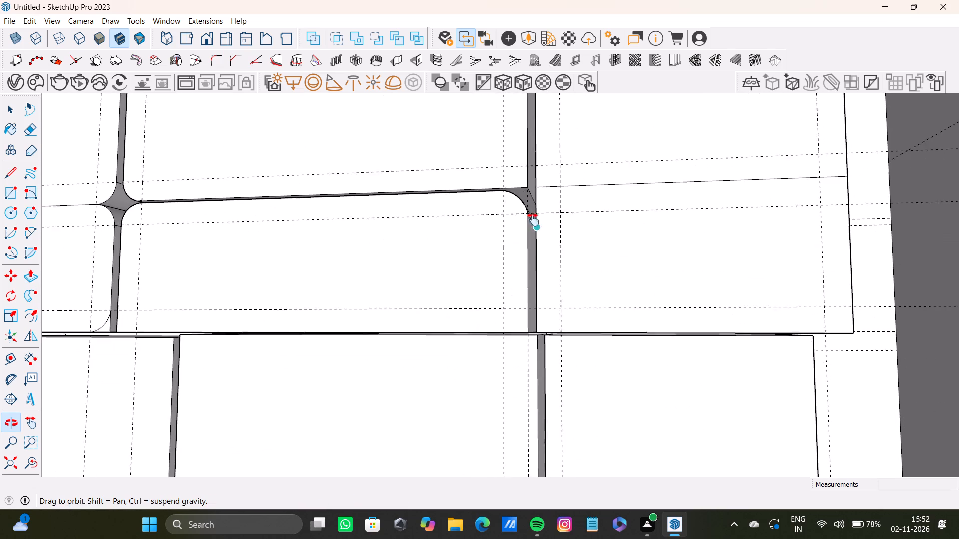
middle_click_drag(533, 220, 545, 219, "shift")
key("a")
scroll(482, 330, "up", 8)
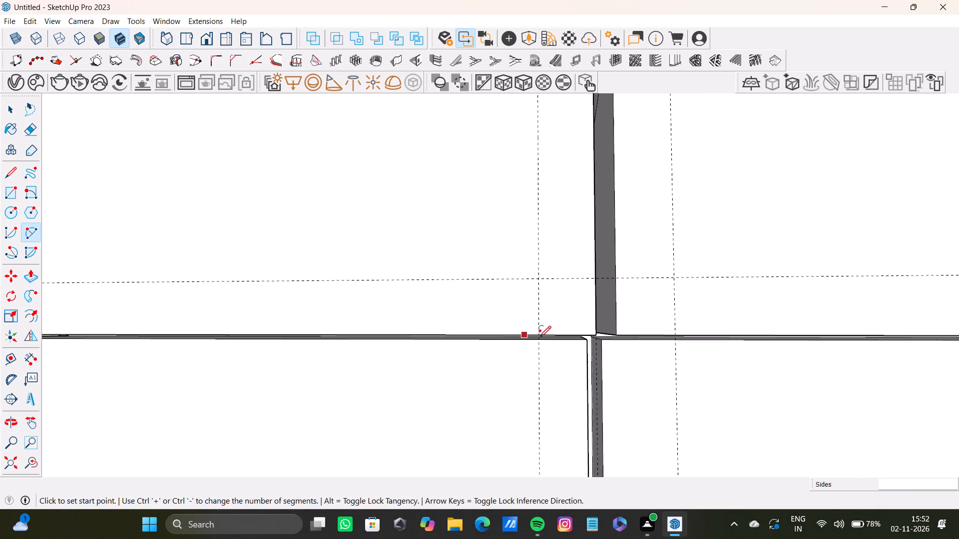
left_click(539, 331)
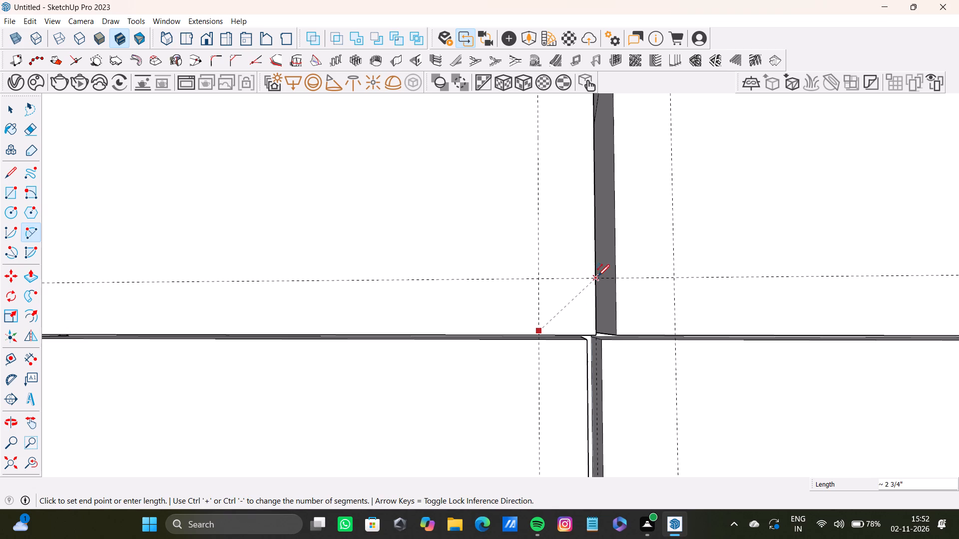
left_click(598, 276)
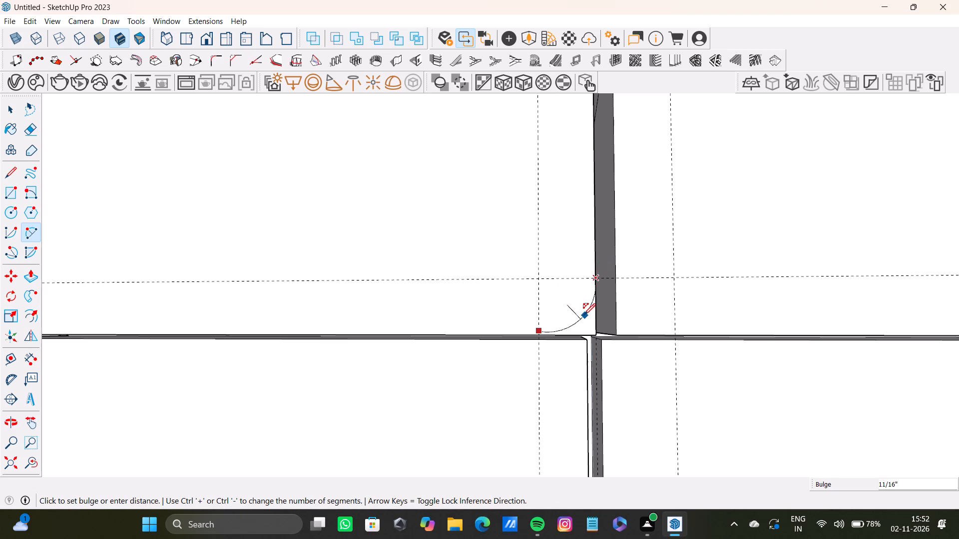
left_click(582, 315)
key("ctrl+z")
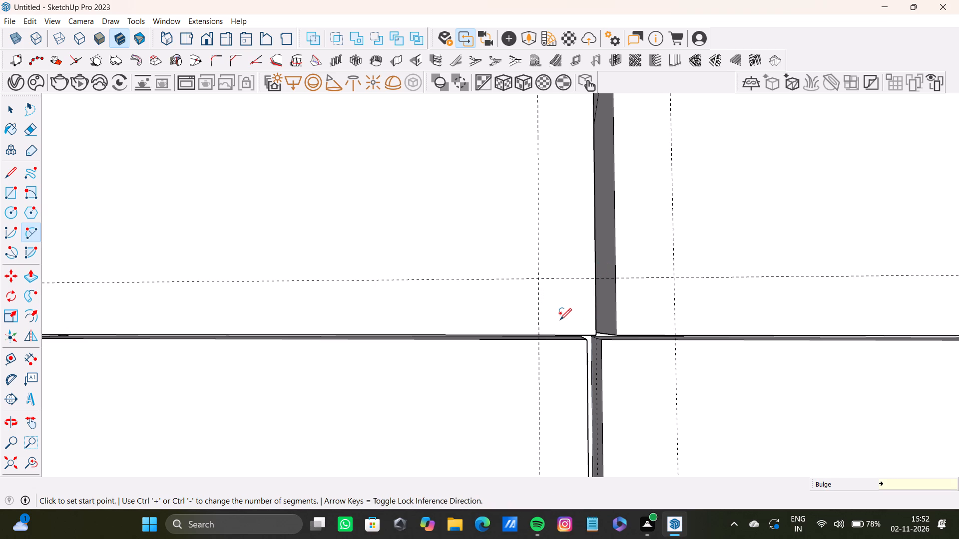
Draw an arc across the lower middle front's bottom-right corner, starting where the vertical guide meets the bottom front edge.
key("a")
scroll(545, 332, "up", 7)
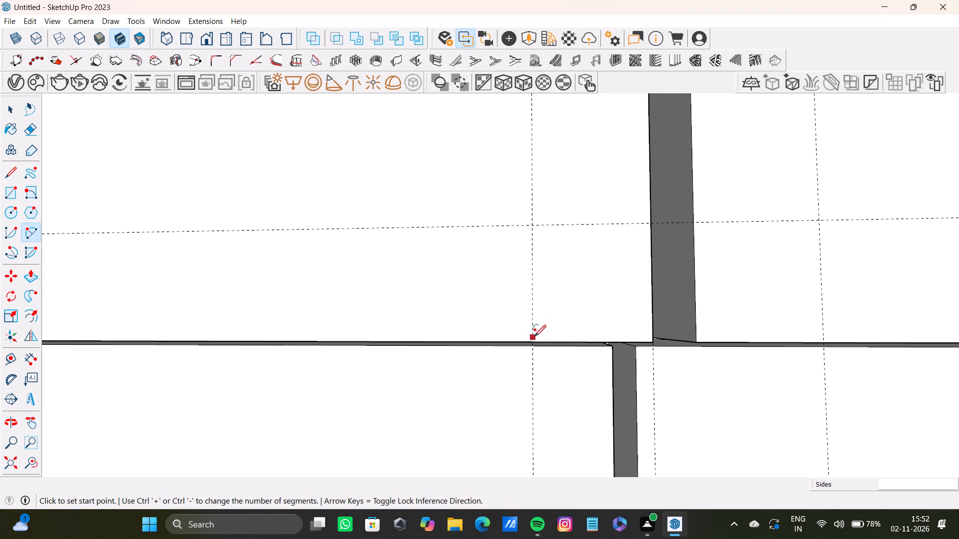
middle_click_drag(564, 312, 367, 252)
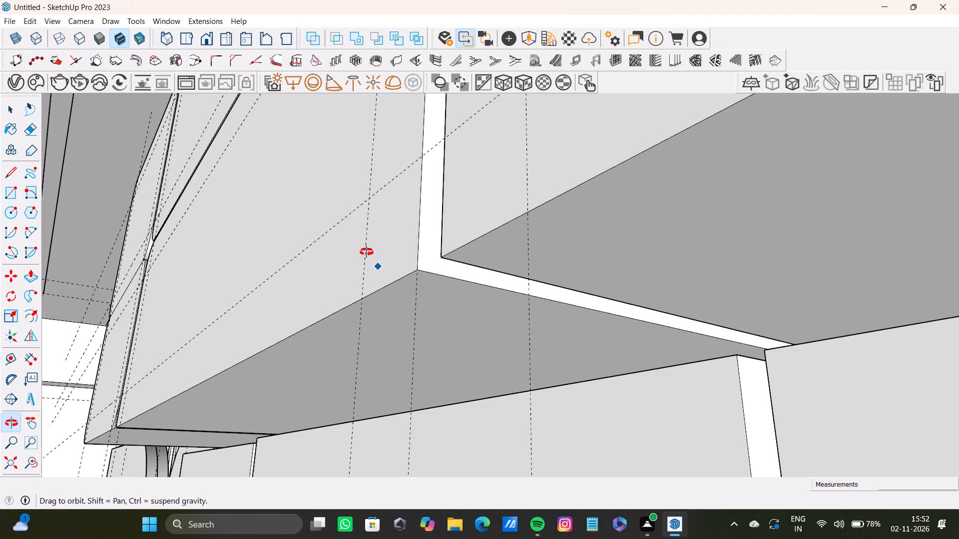
middle_click_drag(367, 252, 368, 246)
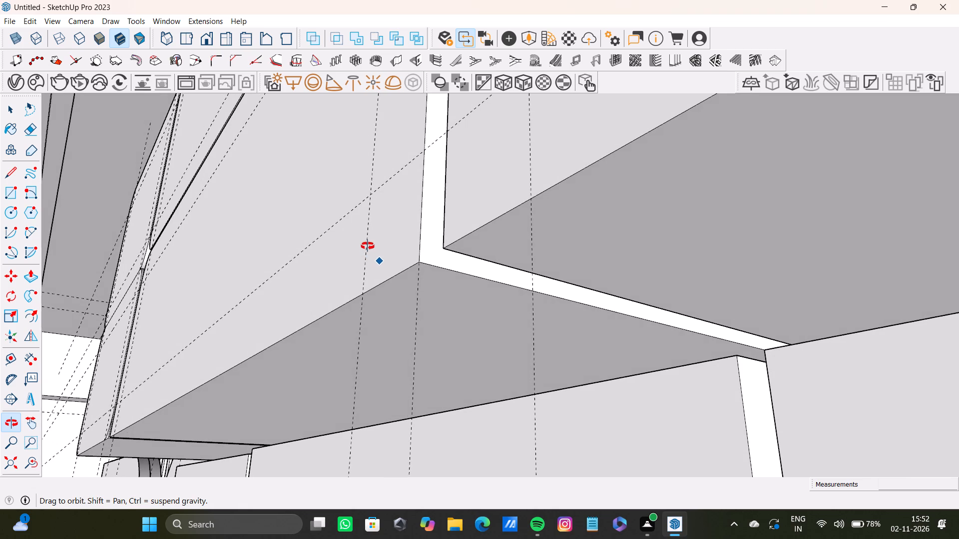
middle_click_drag(368, 246, 368, 246)
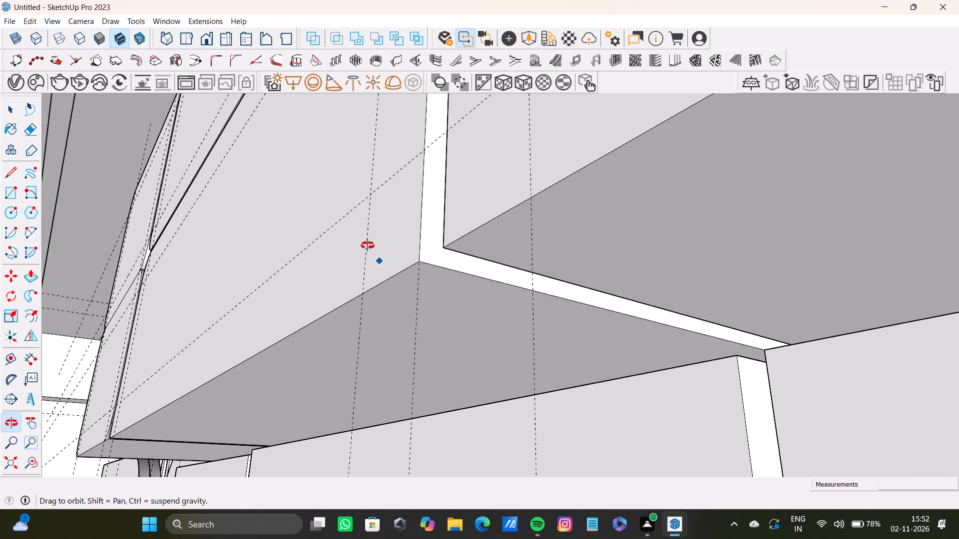
middle_click_drag(368, 246, 390, 245)
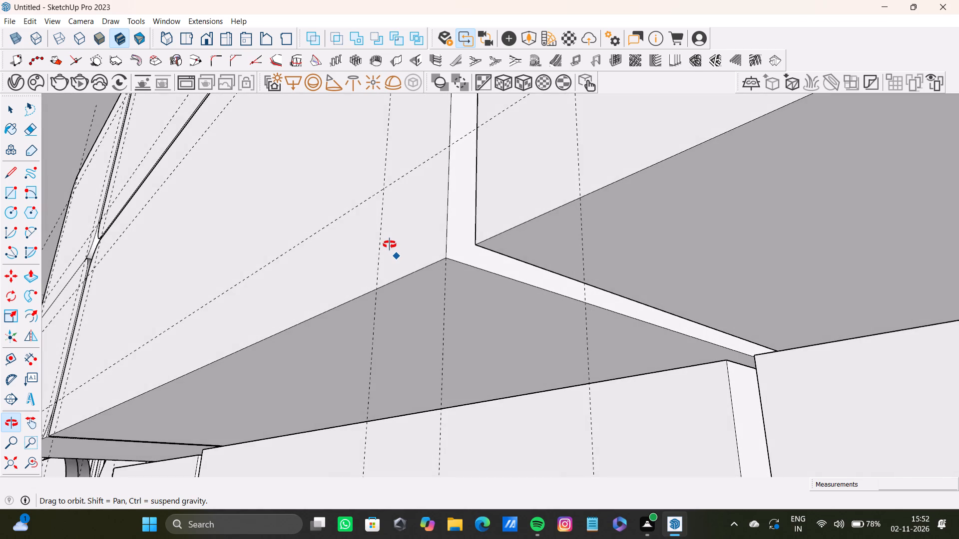
middle_click_drag(390, 245, 416, 244)
scroll(403, 263, "up", 3)
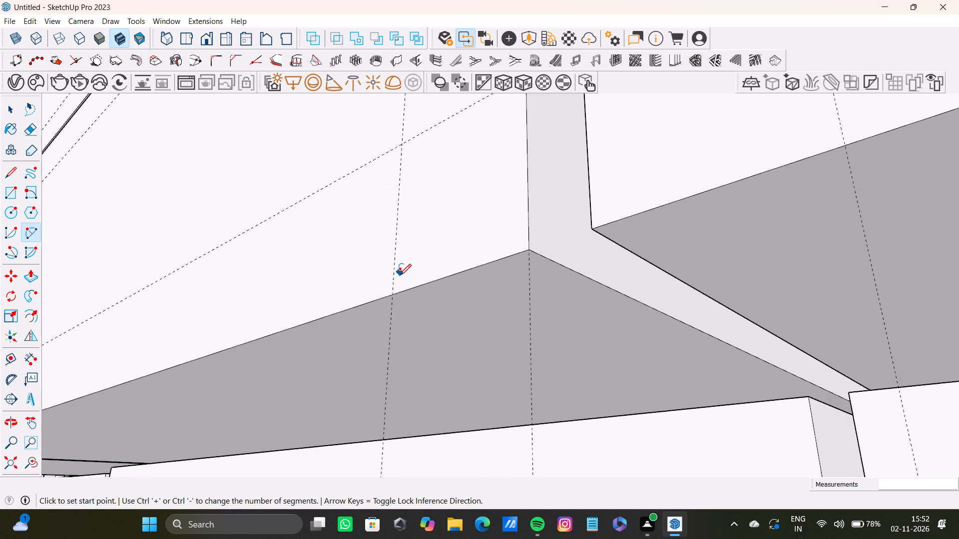
scroll(400, 275, "up", 3)
left_click(390, 299)
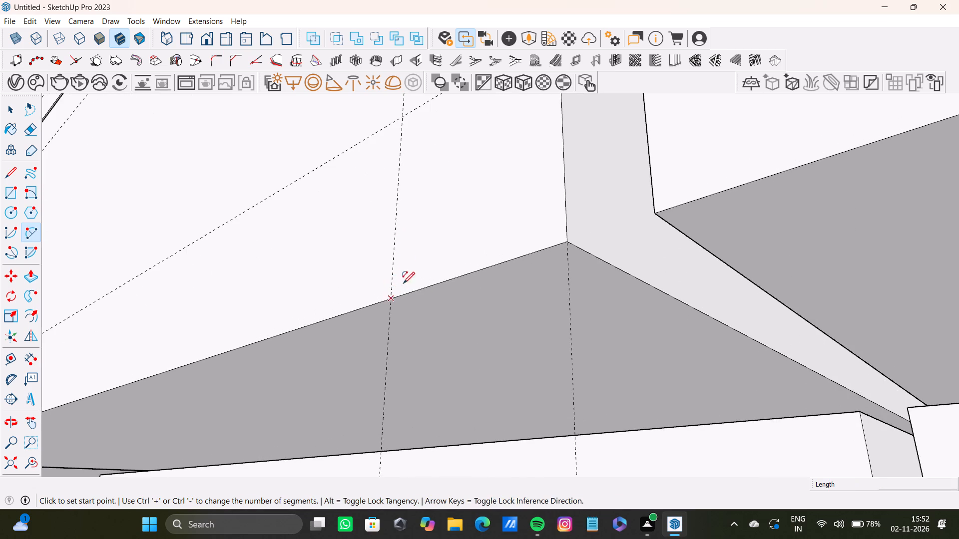
scroll(470, 217, "down", 4)
middle_click_drag(456, 182, 492, 278, "shift")
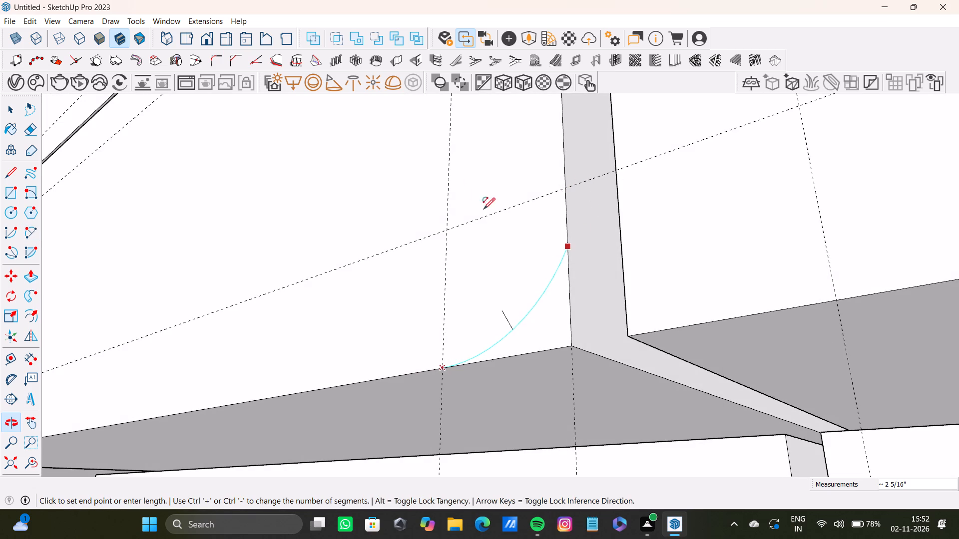
scroll(508, 214, "down", 5)
middle_click_drag(481, 254, 523, 280)
middle_click(523, 280)
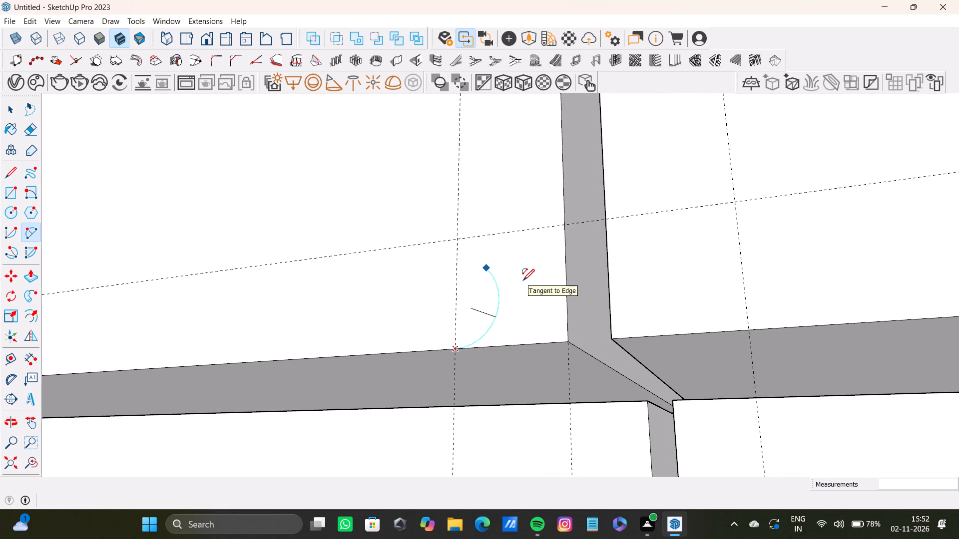
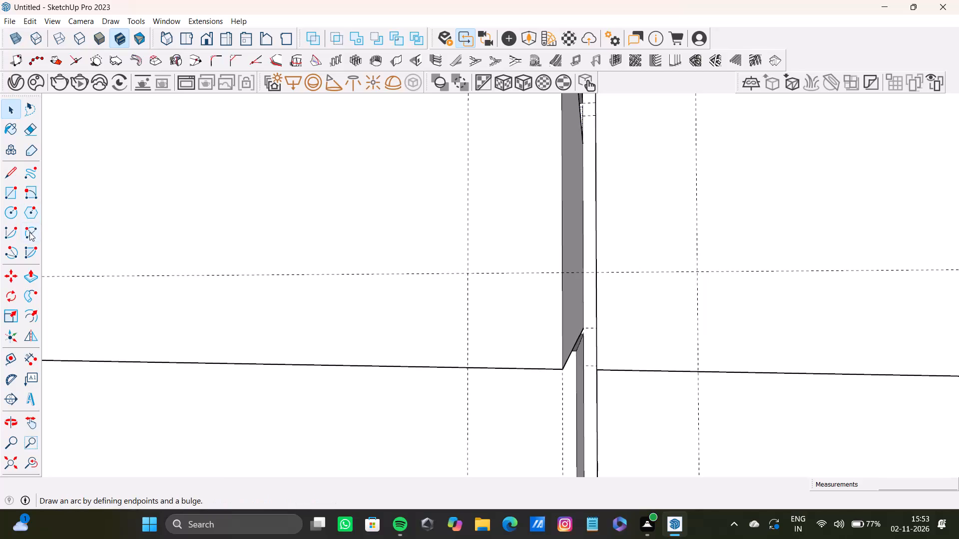
Draw an arc with a radius of about 2 3/16" between the two guides across the lower middle front's bottom-right corner.
left_click(29, 232)
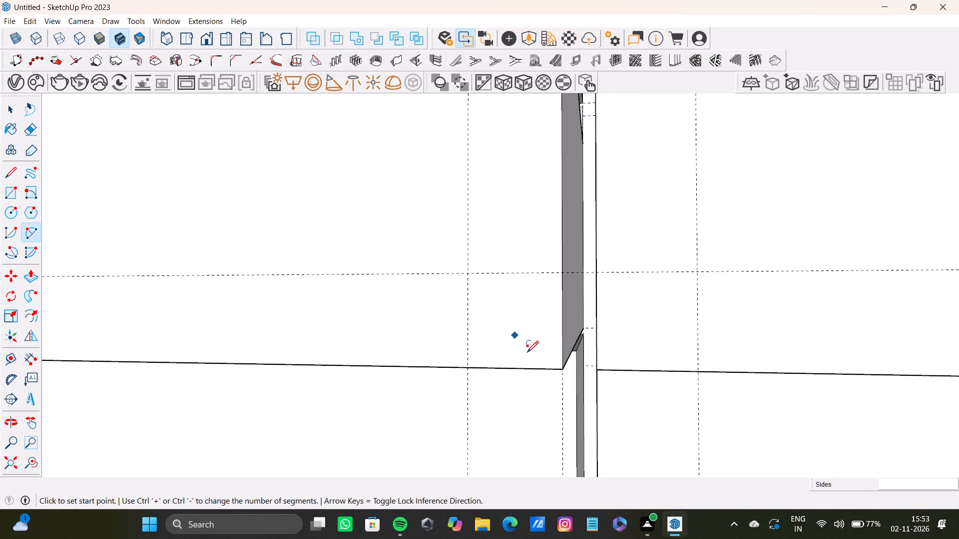
scroll(521, 379, "up", 4)
left_click(403, 349)
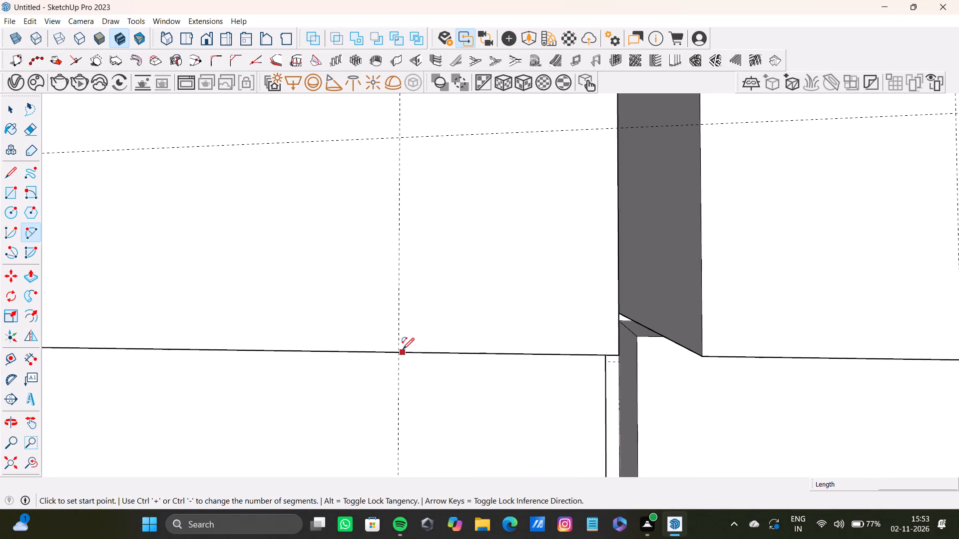
scroll(444, 301, "down", 5)
middle_click_drag(444, 299, 444, 404, "shift")
left_click(561, 296)
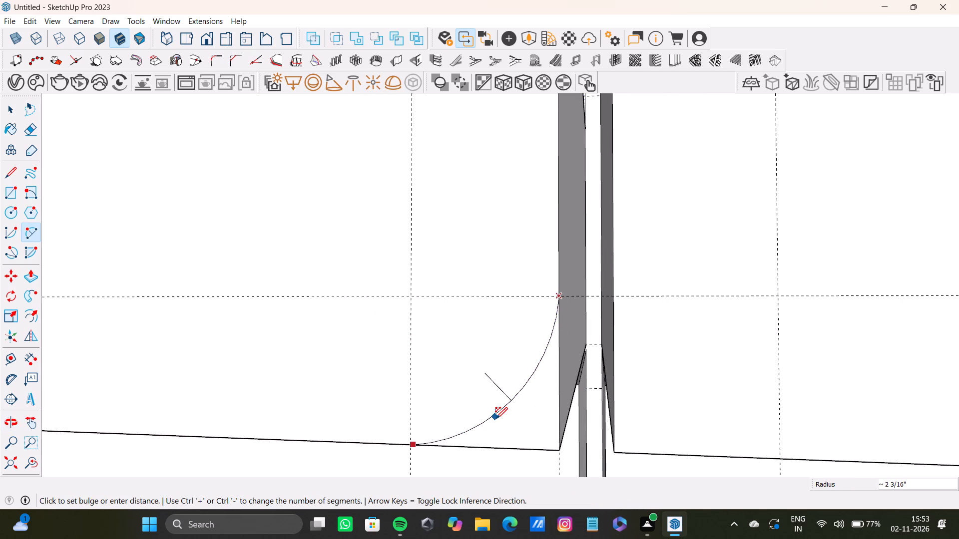
left_click(496, 419)
Push the corner face outside the arc at the lower middle front's bottom-right corner back about 7 9/16".
scroll(402, 407, "down", 8)
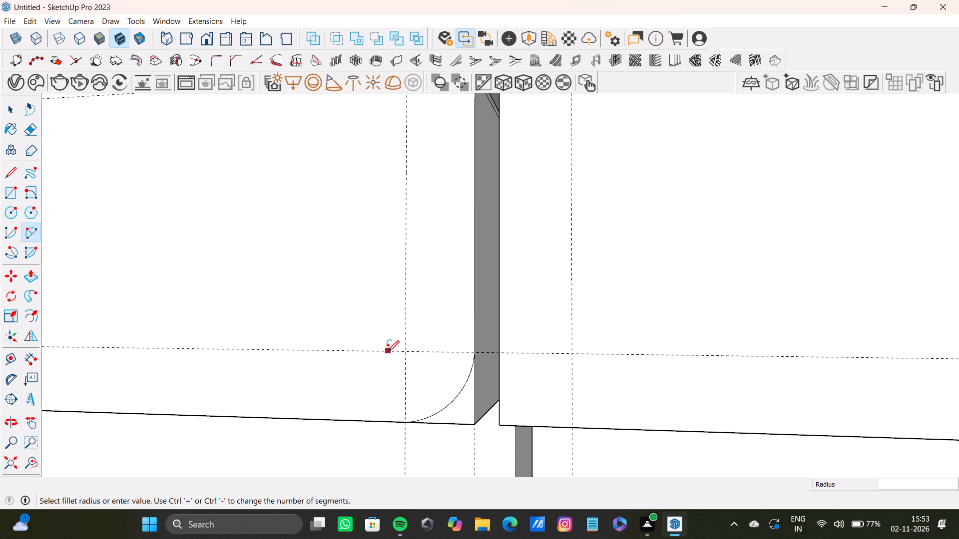
key("space")
left_click(459, 405)
key("p")
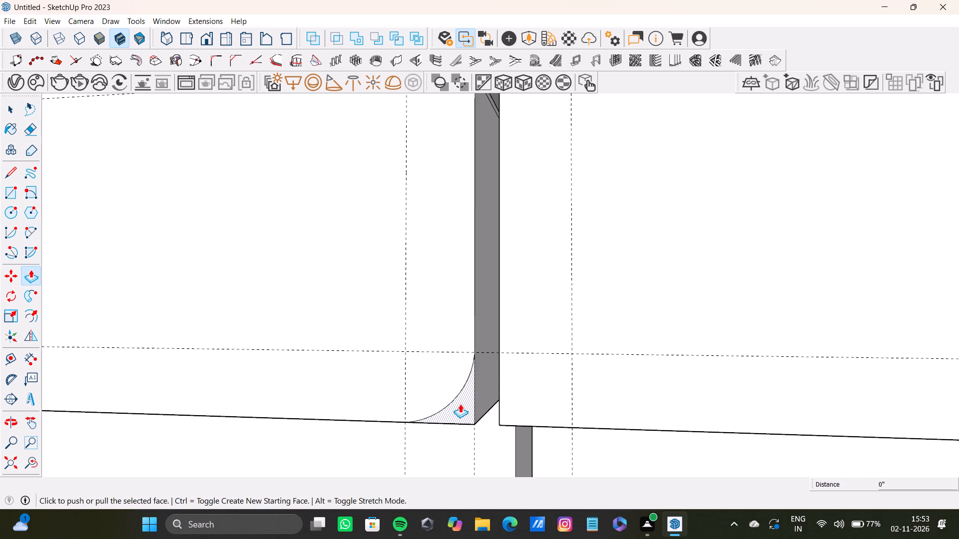
scroll(460, 395, "up", 4)
left_click_drag(462, 415, 496, 384)
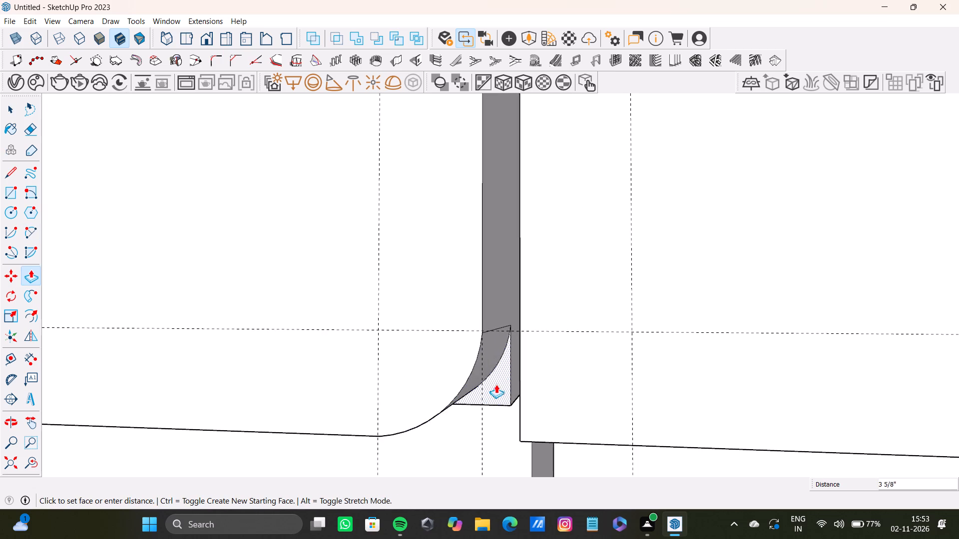
left_click_drag(496, 384, 510, 362)
Push the lower middle front's bottom-right corner face further back to cut it through the cabinet depth.
scroll(510, 394, "down", 3)
middle_click_drag(513, 403, 508, 355)
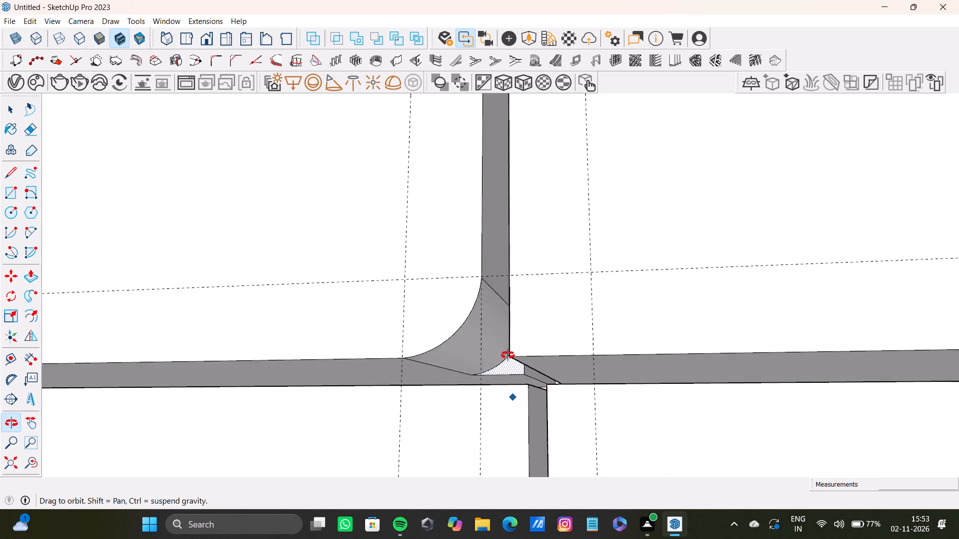
middle_click_drag(508, 355, 509, 341)
scroll(501, 360, "up", 8)
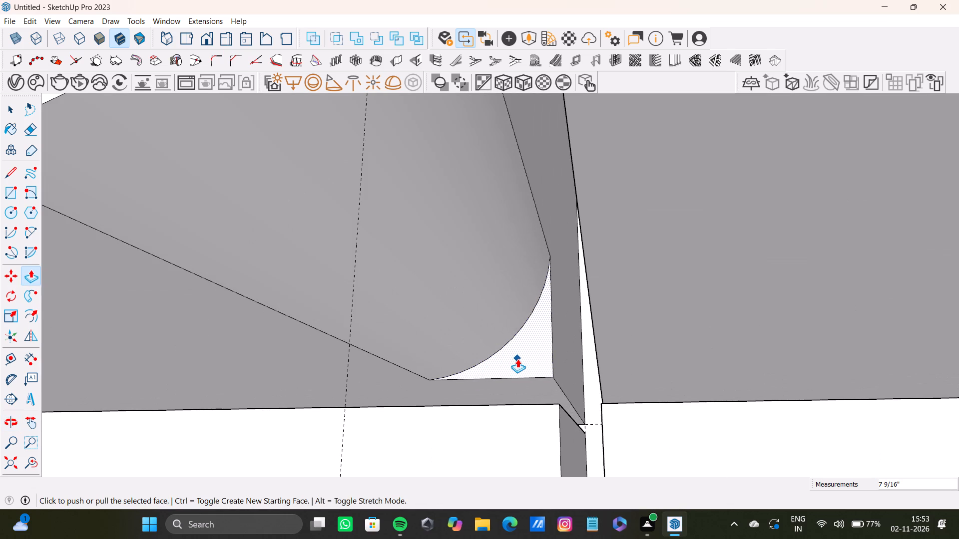
middle_click_drag(517, 359, 564, 381)
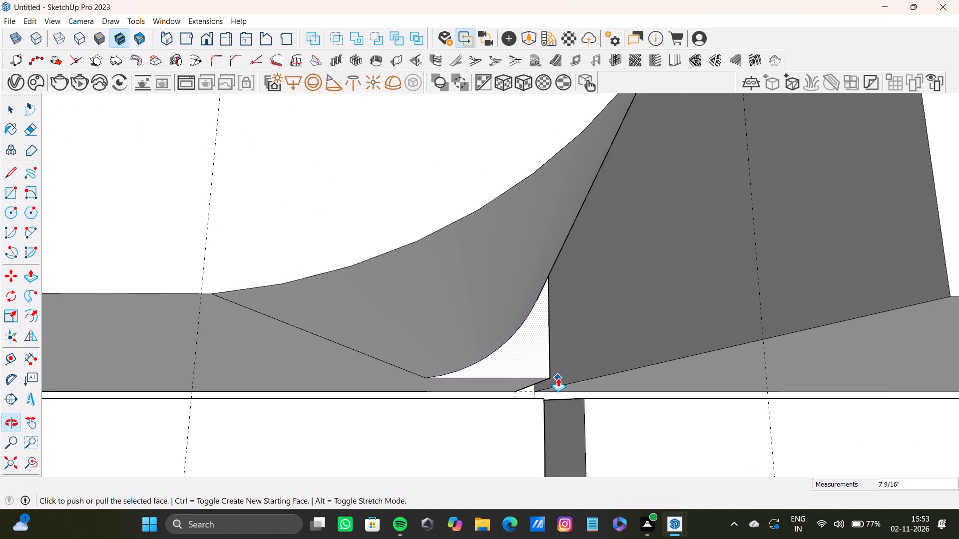
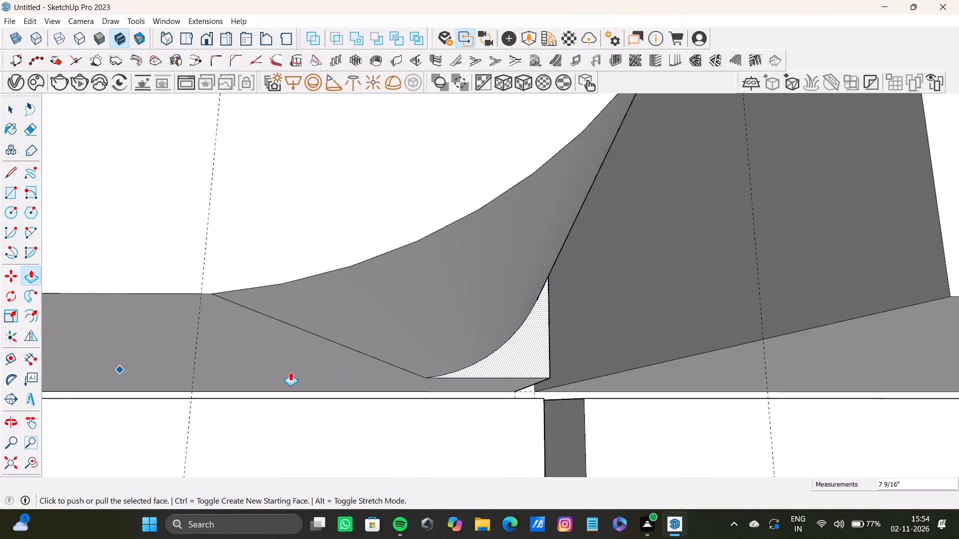
Push the lower middle front's bottom-right corner face back to the 1' 1/2" offset limit to finish cutting through the cabinet depth.
left_click_drag(502, 365, 495, 392)
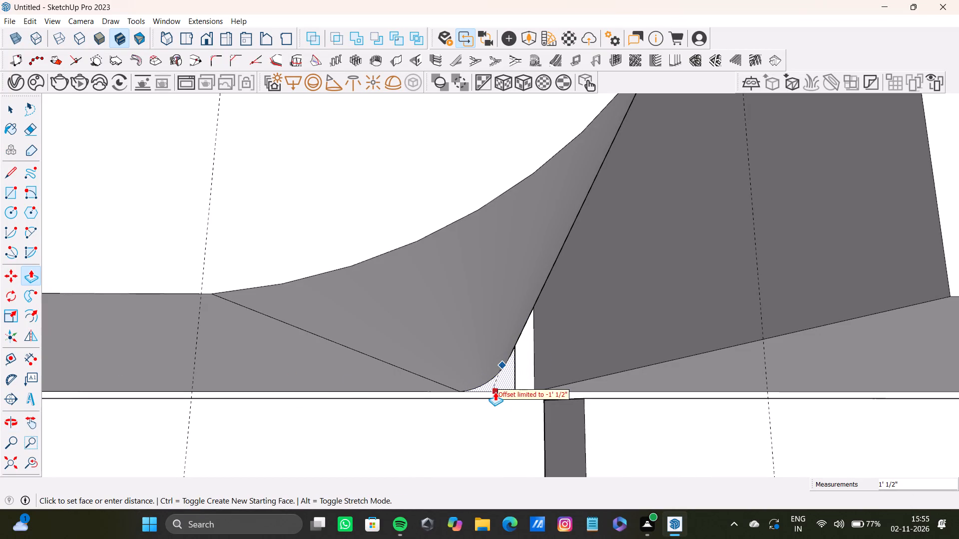
left_click_drag(495, 392, 495, 392)
Draw an arc with a 2" radius between the two guides across the lower middle front's bottom-left corner.
scroll(322, 385, "down", 20)
scroll(322, 385, "down", 1)
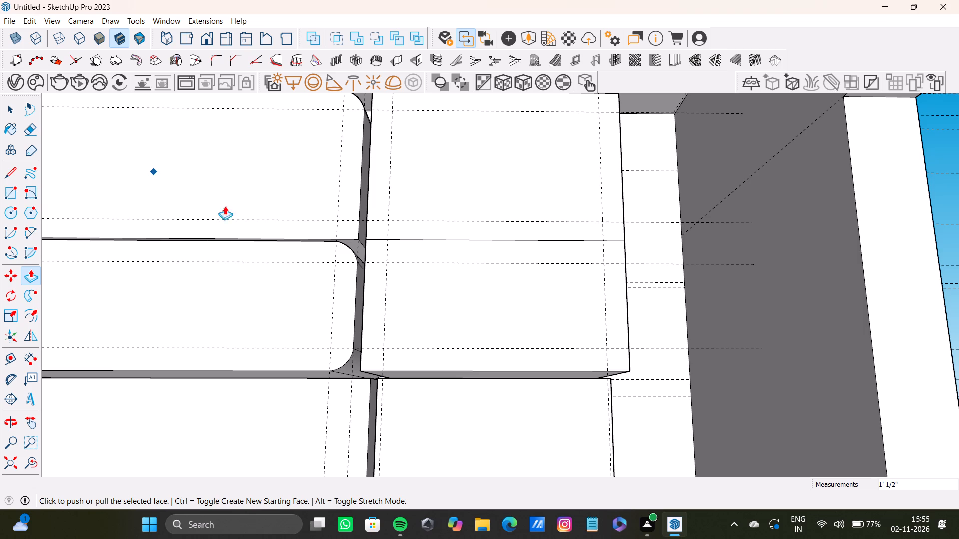
scroll(376, 196, "down", 18)
middle_click_drag(373, 230, 417, 241)
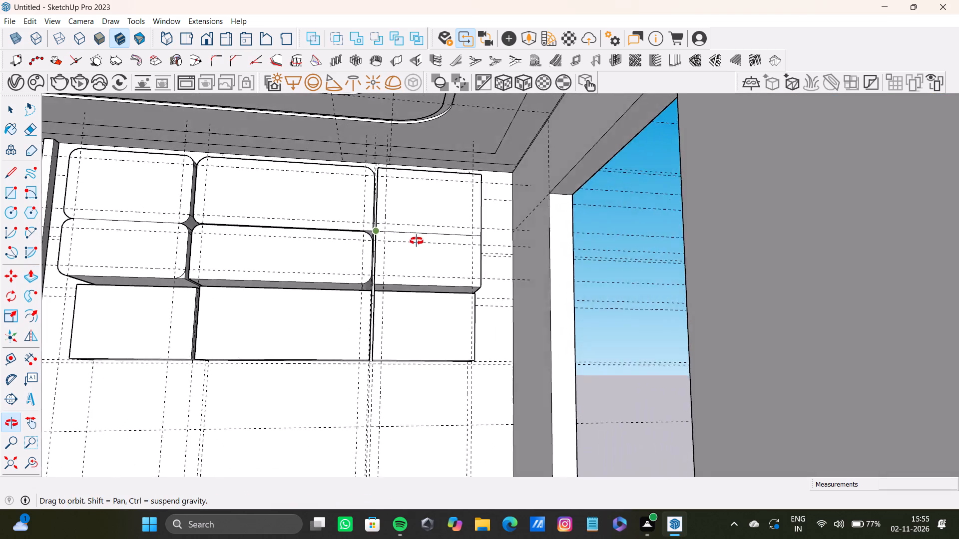
middle_click_drag(417, 241, 400, 280)
scroll(152, 286, "up", 10)
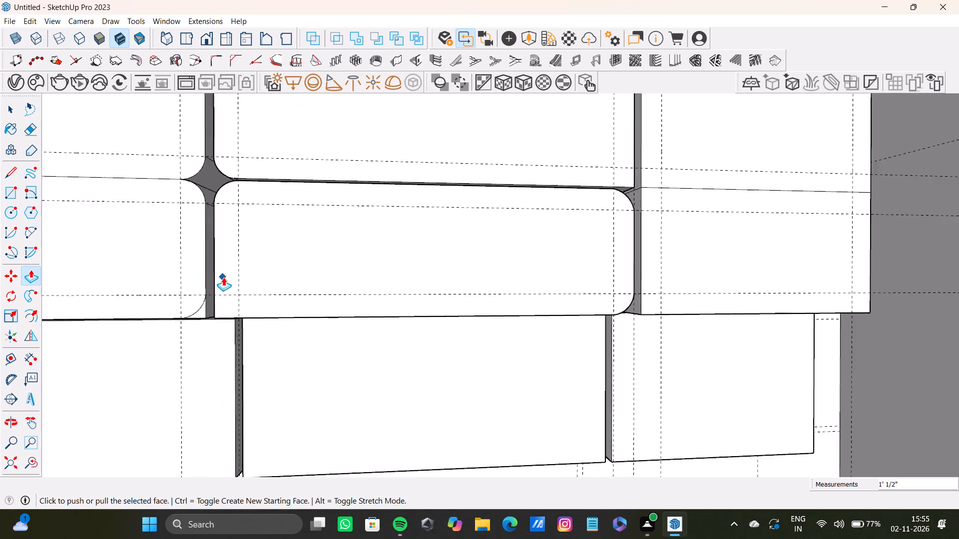
key("a")
scroll(223, 277, "up", 10)
left_click(207, 310)
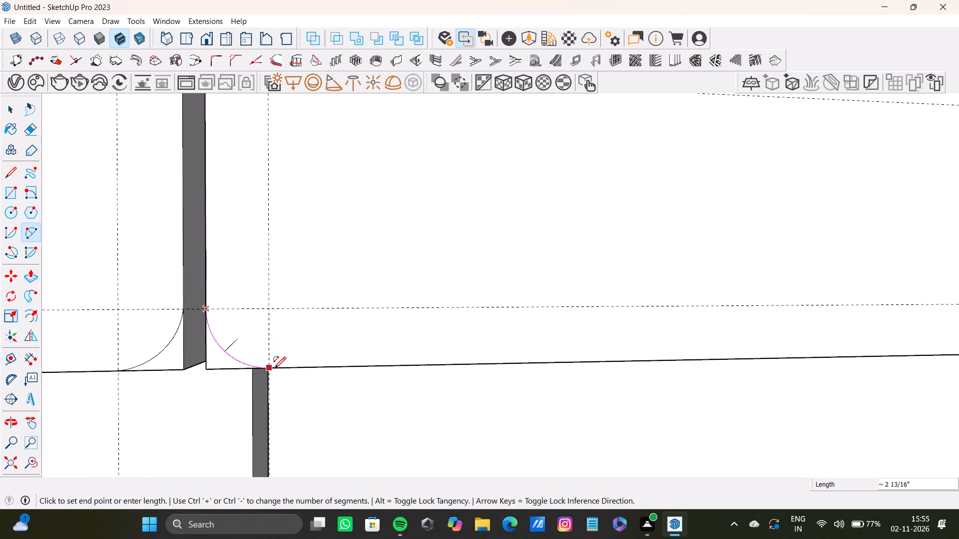
left_click(269, 367)
left_click(228, 359)
key("space")
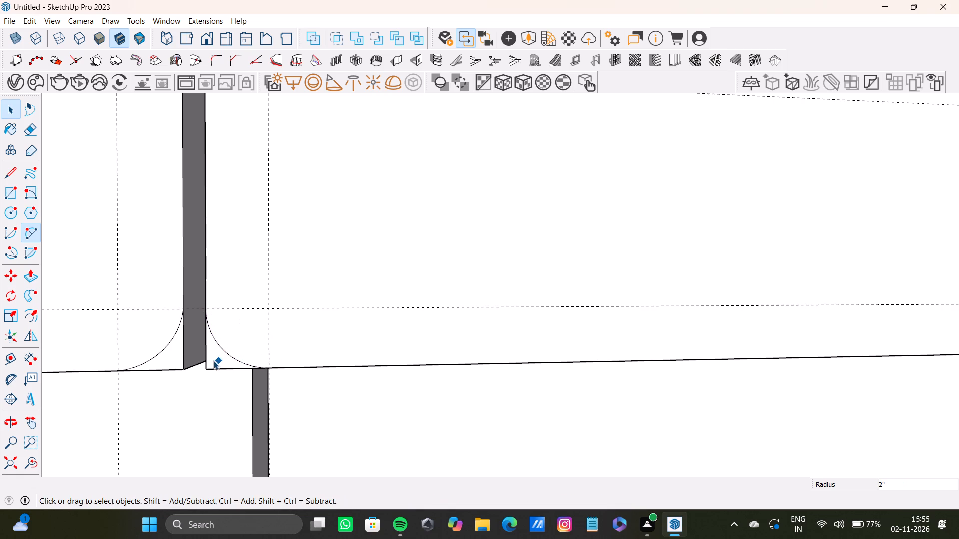
Push the face outside the arc at the lower middle front's bottom-left corner back in stages to the cabinet's rear.
left_click(213, 361)
key("p")
left_click_drag(212, 361, 257, 345)
scroll(257, 345, "down", 4)
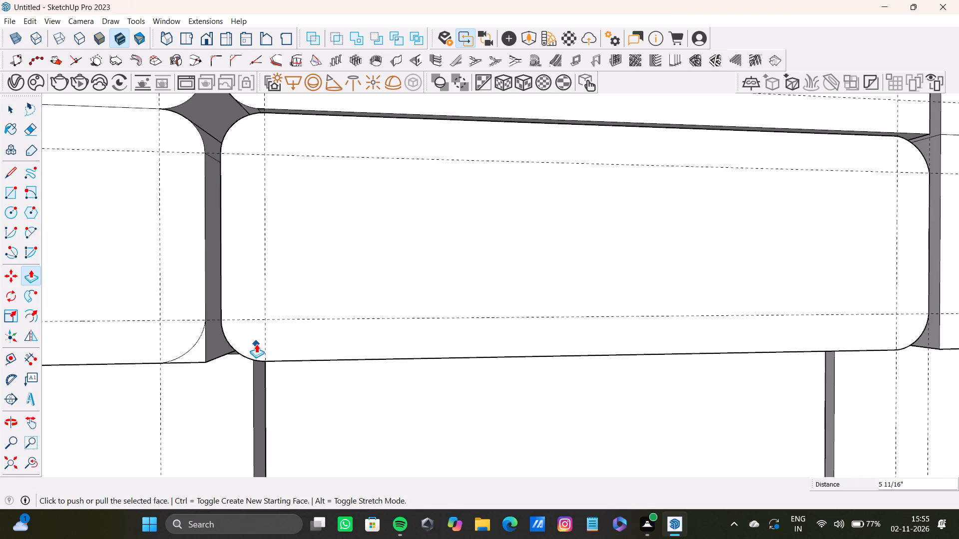
middle_click_drag(256, 344, 443, 251)
scroll(400, 260, "up", 12)
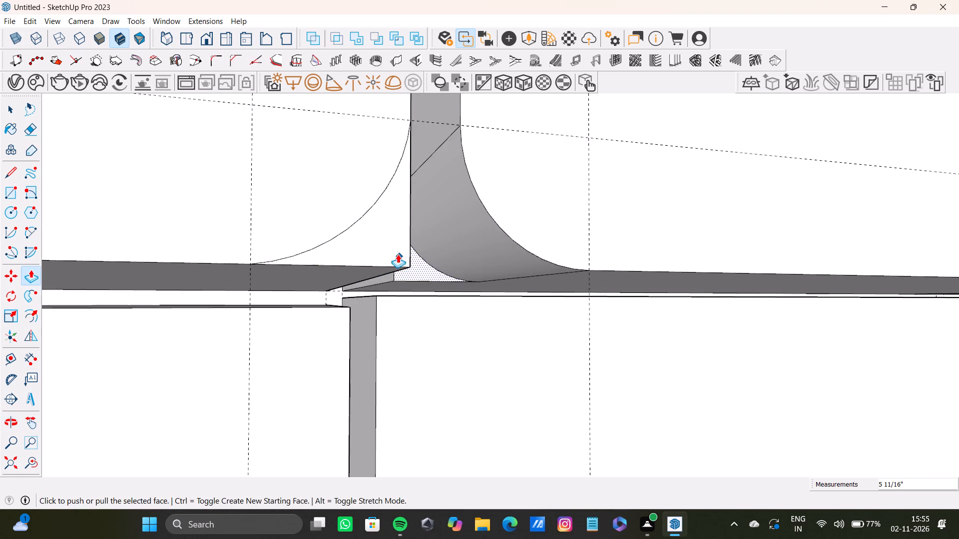
middle_click_drag(398, 254, 355, 243)
left_click_drag(427, 261, 427, 307)
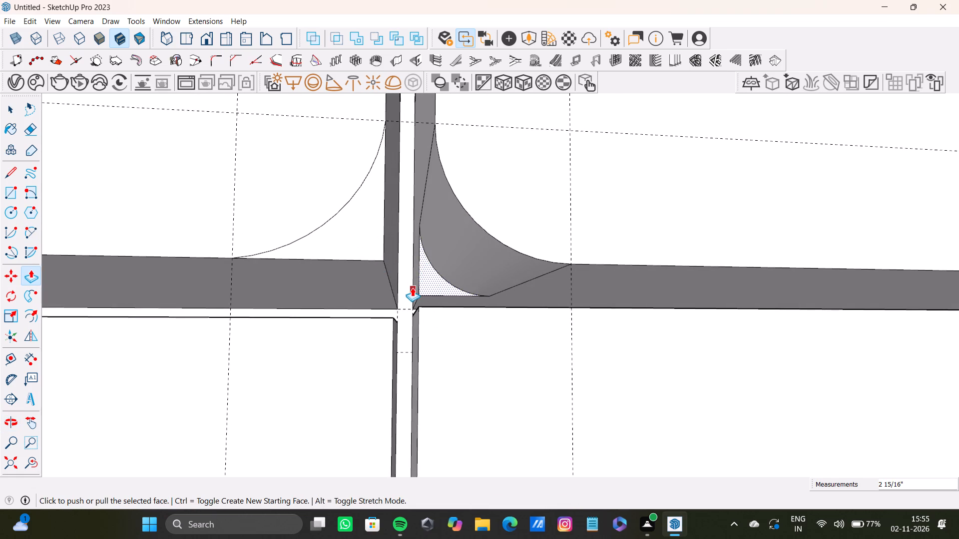
scroll(412, 287, "down", 4)
scroll(413, 287, "up", 13)
left_click_drag(429, 294, 409, 308)
scroll(408, 309, "down", 4)
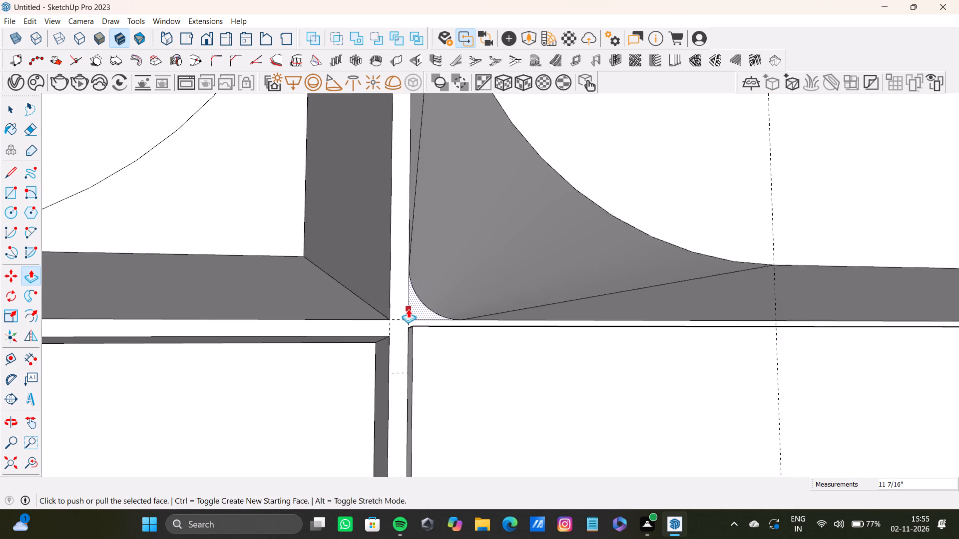
scroll(408, 309, "down", 5)
Push the corner face outside the arc at the lower left front's bottom-right corner back about 1' 7 1/16".
key("space")
left_click(379, 287)
key("p")
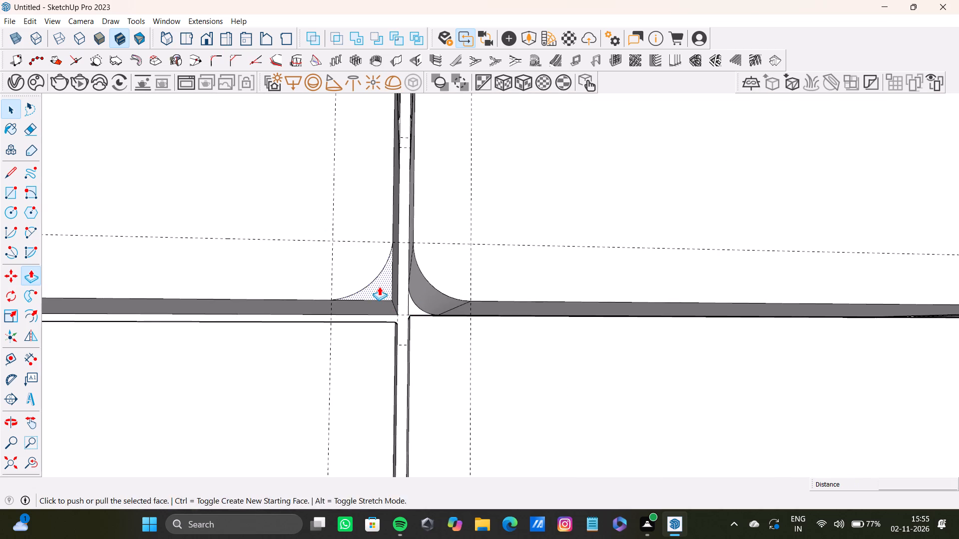
left_click_drag(379, 286, 416, 300)
Draw an arc with a bulge of about 1/2" between the guides across the upper middle front's bottom-right corner.
scroll(404, 298, "down", 16)
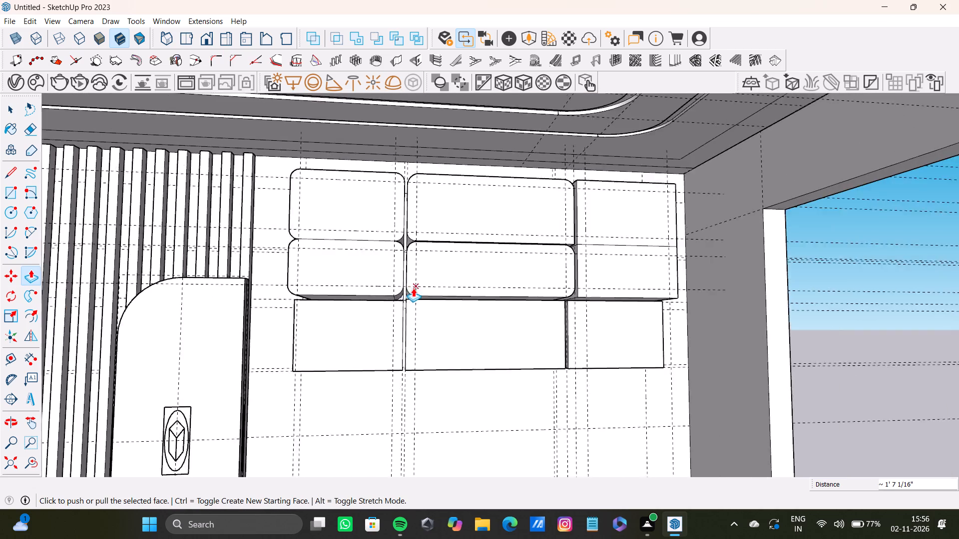
scroll(413, 288, "down", 1)
middle_click_drag(414, 284, 369, 282, "shift")
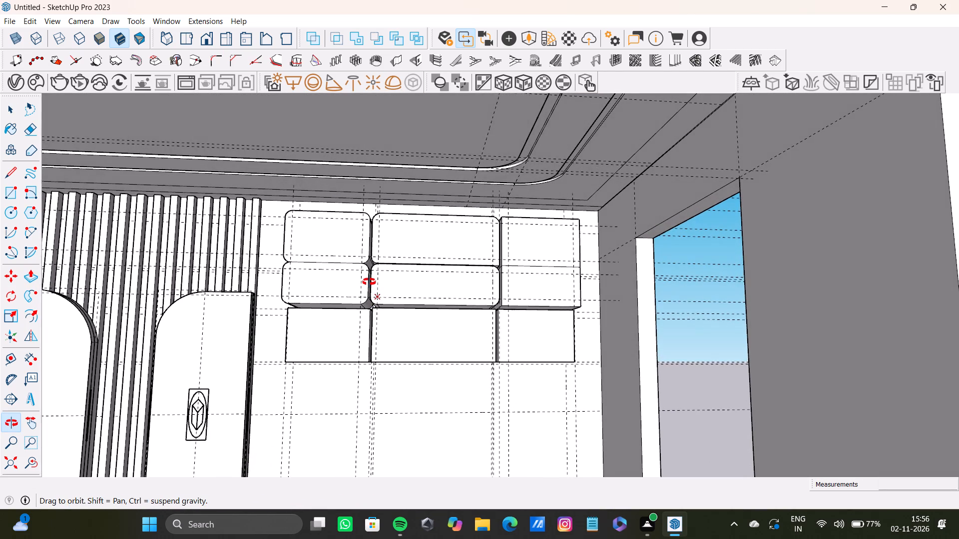
middle_click_drag(369, 282, 367, 280, "shift")
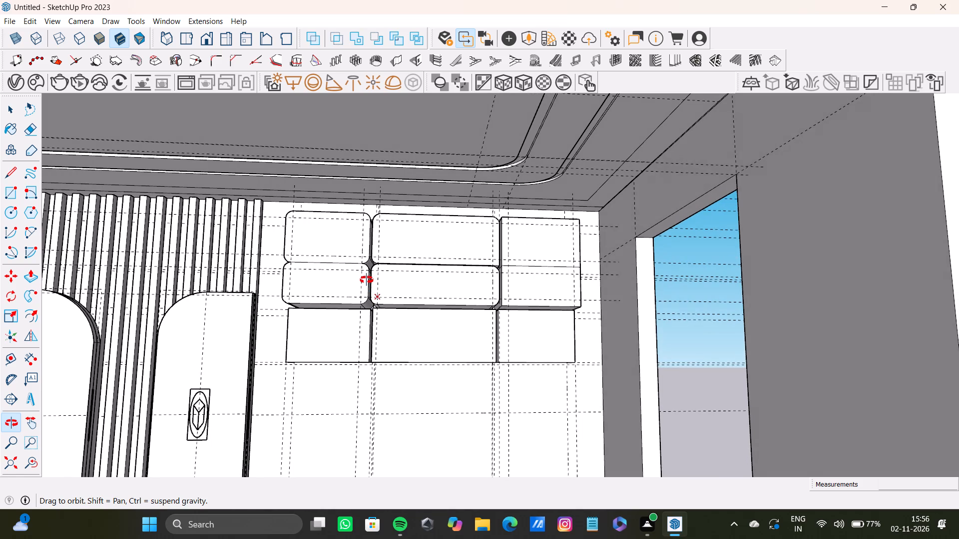
middle_click_drag(367, 280, 368, 277, "shift")
key("a")
scroll(502, 255, "up", 15)
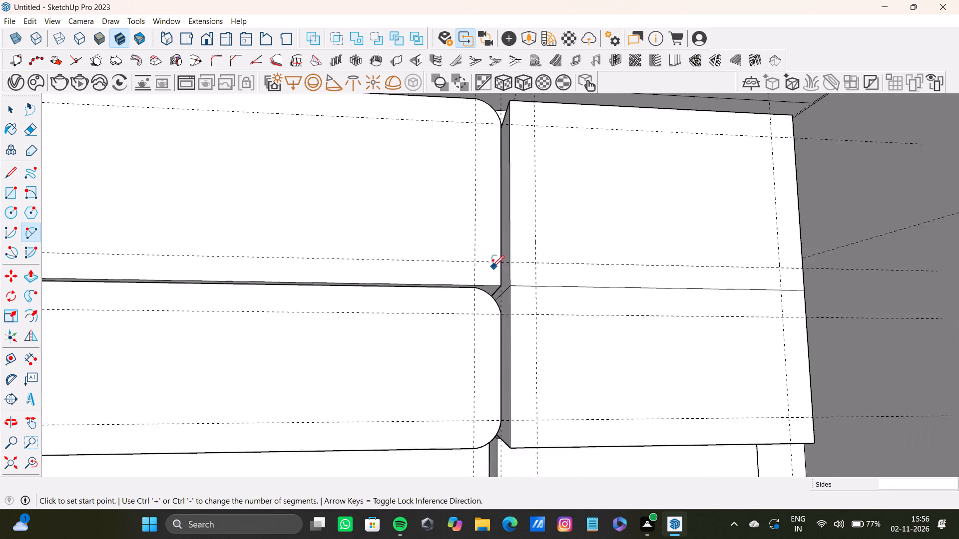
scroll(492, 267, "up", 10)
left_click(464, 301)
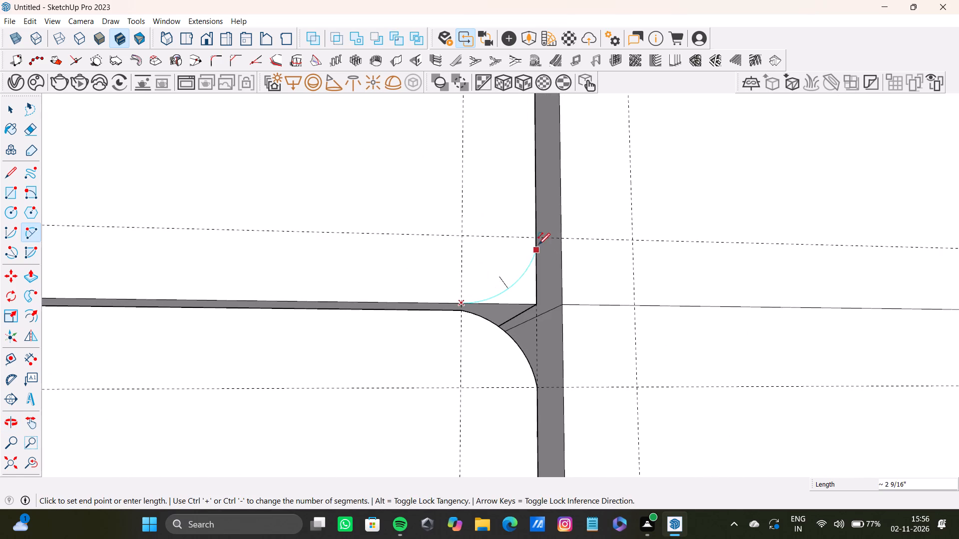
left_click(539, 237)
left_click(517, 281)
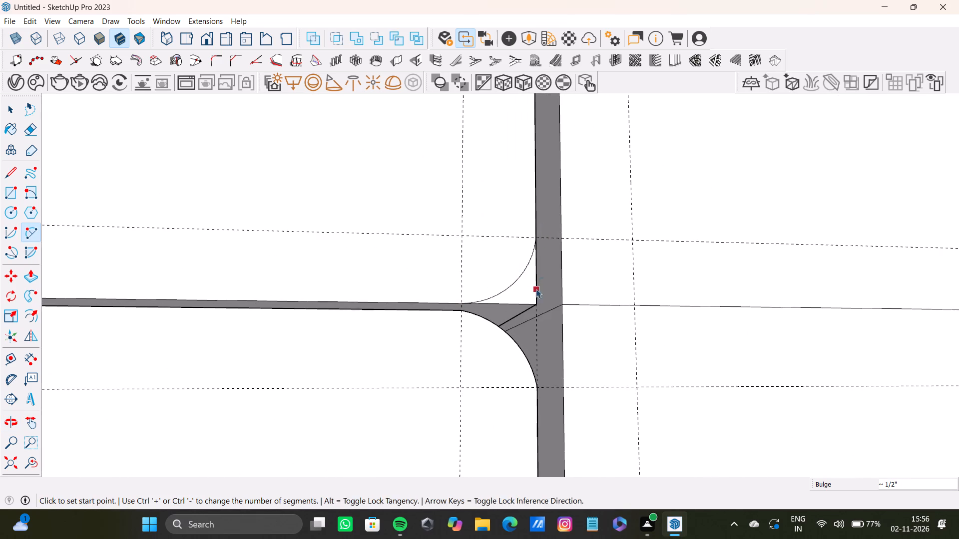
key("space")
Push the corner face outside the arc at the upper middle front's bottom-right corner back about 1' 8 1/16".
left_click(526, 289)
key("p")
middle_click_drag(534, 288, 469, 297)
scroll(520, 284, "up", 4)
left_click_drag(526, 286, 578, 321)
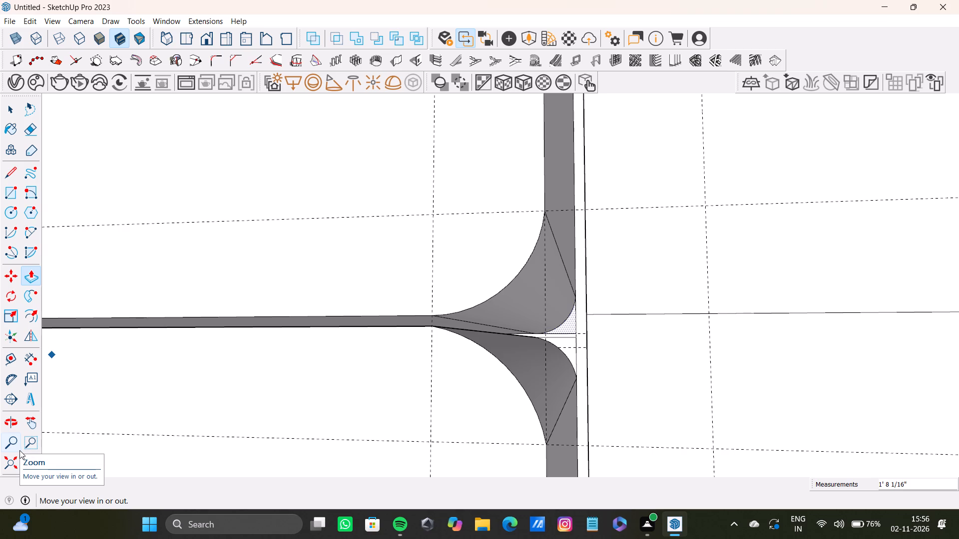
Draw an arc with a bulge of about 9/16" between the guides across the lower right front's top-left corner.
left_click(17, 456)
scroll(168, 369, "down", 3)
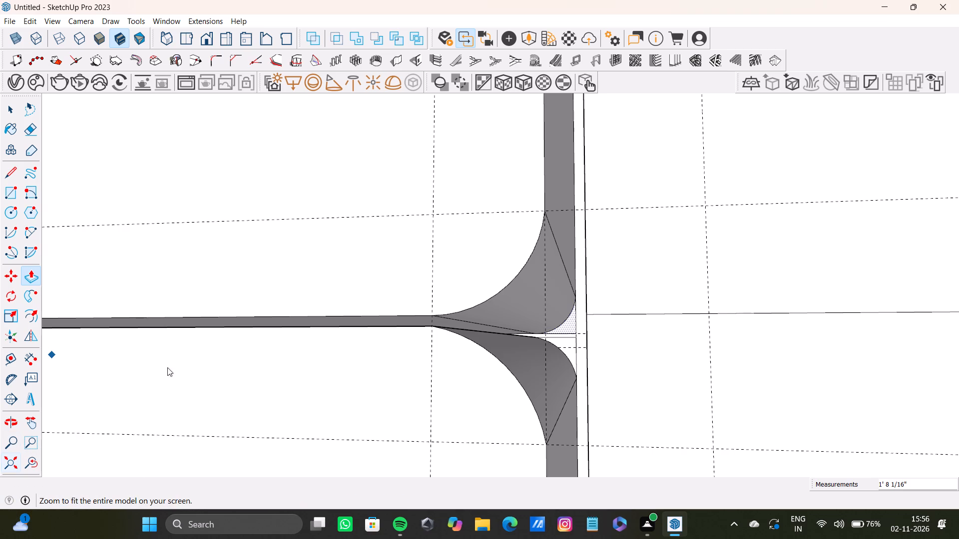
scroll(167, 367, "down", 1)
left_click(10, 465)
middle_click_drag(245, 318, 284, 317)
scroll(131, 283, "up", 9)
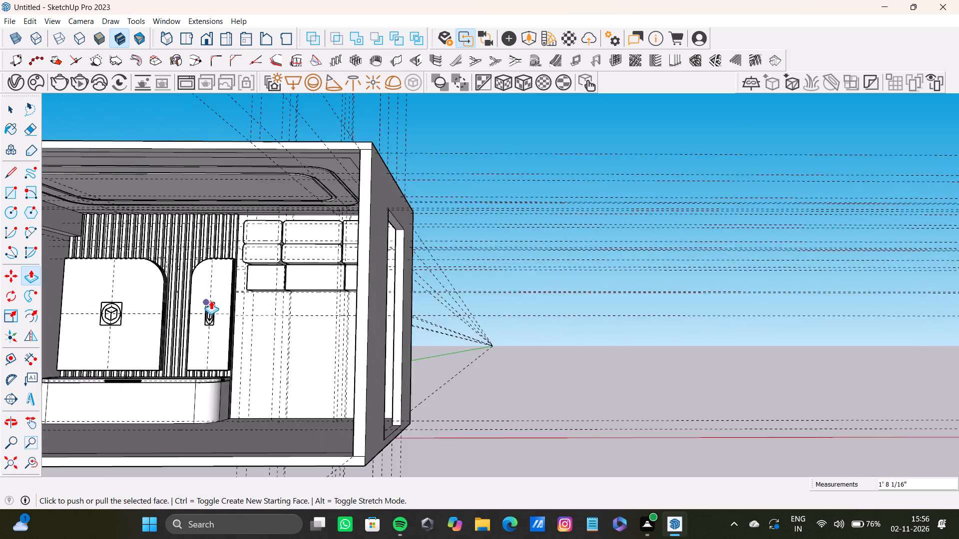
scroll(211, 300, "up", 20)
scroll(211, 300, "up", 1)
middle_click_drag(477, 195, 451, 247, "shift")
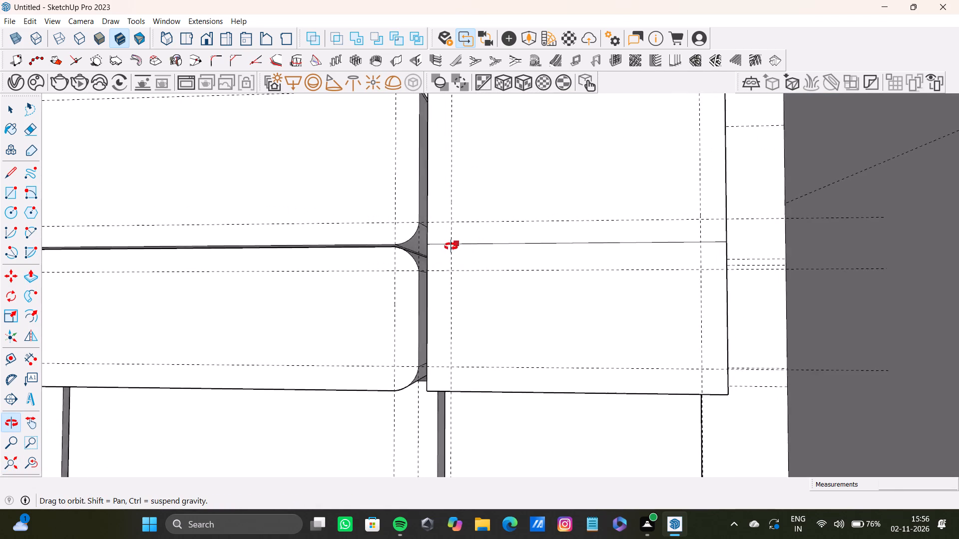
middle_click_drag(451, 247, 450, 247, "shift")
scroll(439, 257, "up", 10)
key("a")
left_click(407, 285)
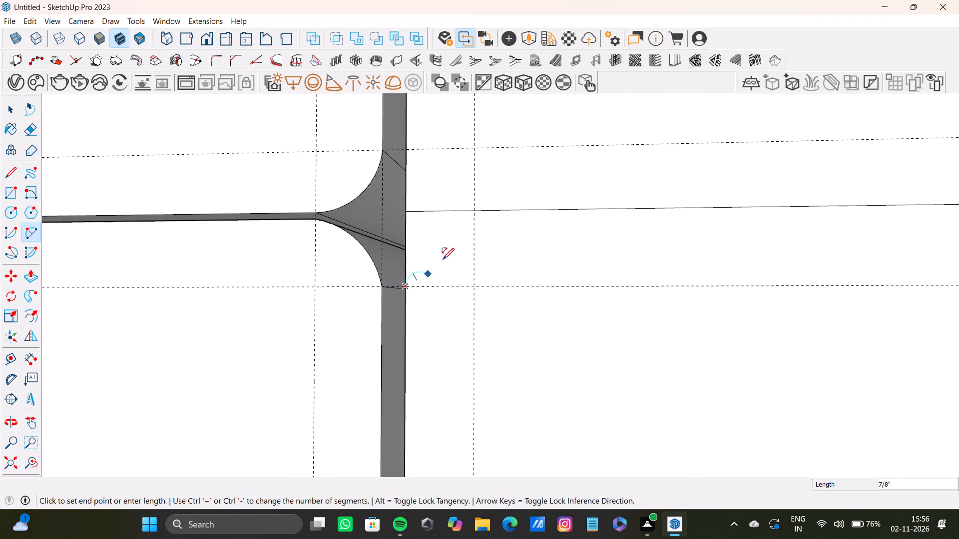
left_click(475, 210)
left_click(438, 221)
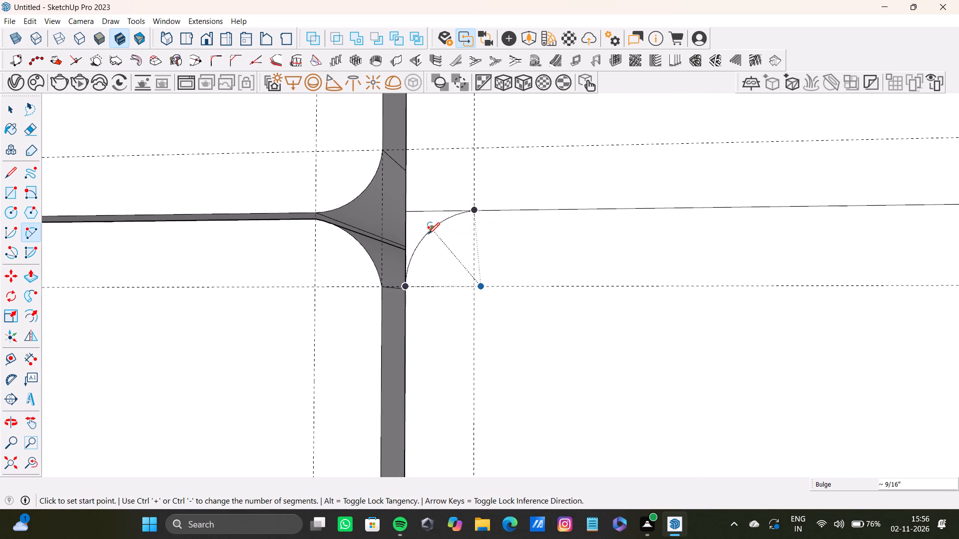
Draw a matching arc between the guides across the upper right front's bottom-left corner.
scroll(432, 232, "down", 7)
middle_click_drag(435, 231, 469, 282)
scroll(458, 248, "up", 9)
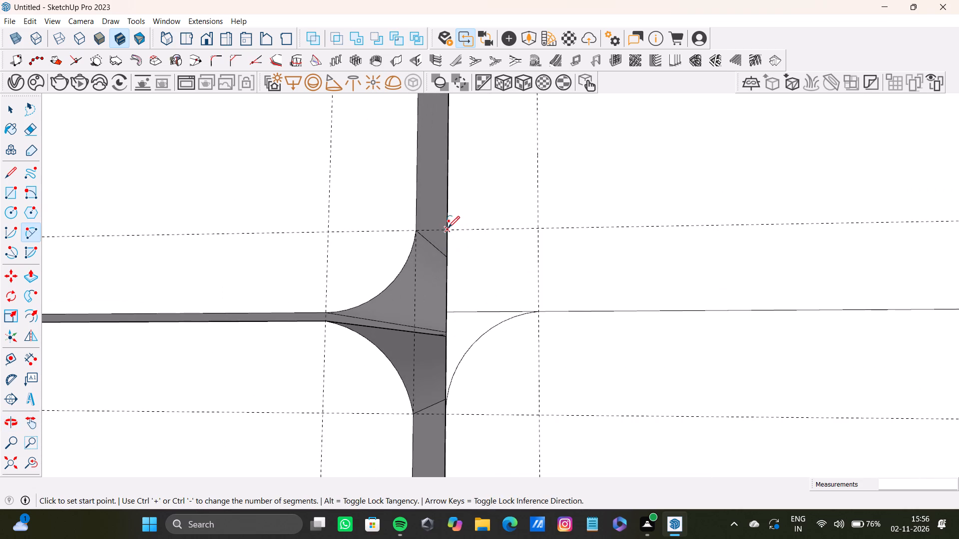
left_click(448, 228)
left_click(538, 309)
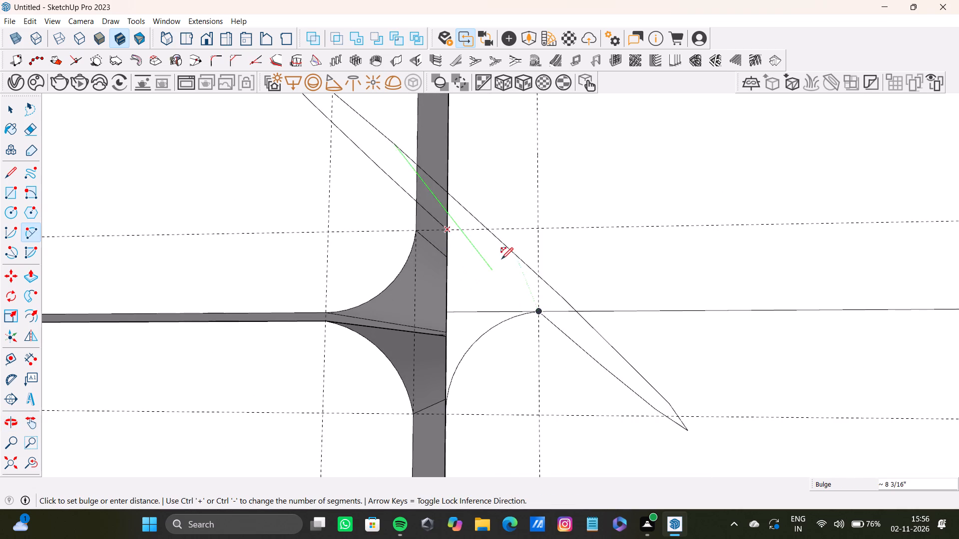
left_click(467, 276)
Draw an arc with a 2" radius between the guides across the upper right front's top-left corner.
scroll(491, 270, "down", 17)
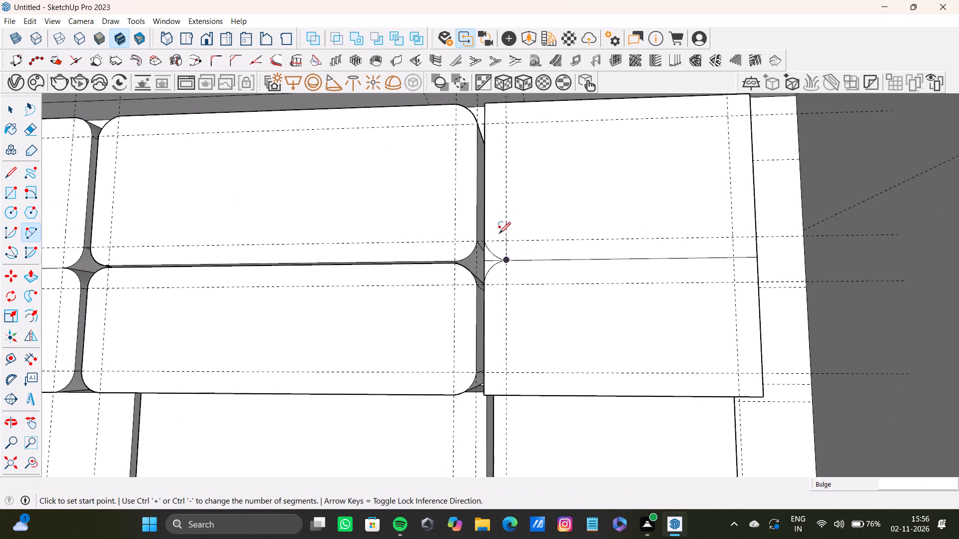
middle_click_drag(502, 224, 515, 312)
scroll(503, 249, "up", 11)
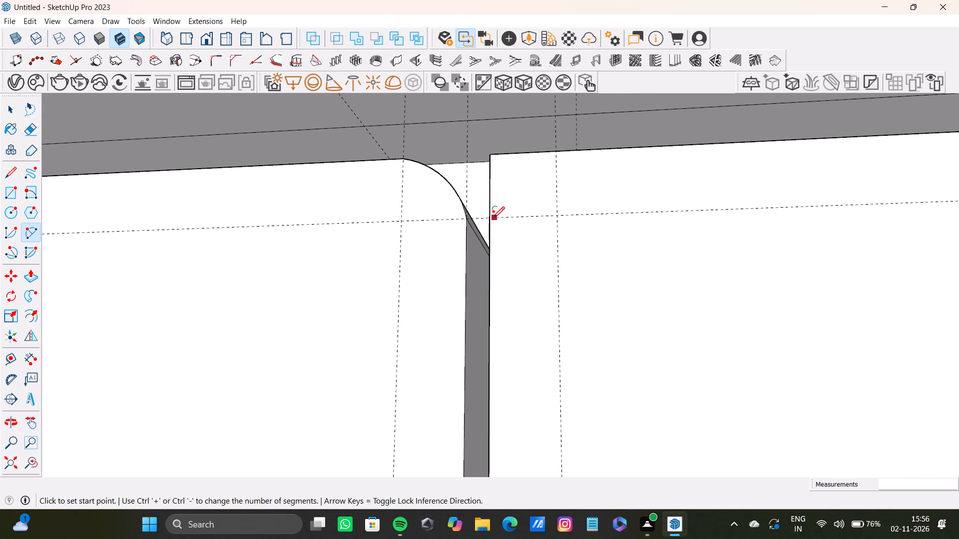
left_click_drag(491, 217, 493, 211)
left_click(553, 152)
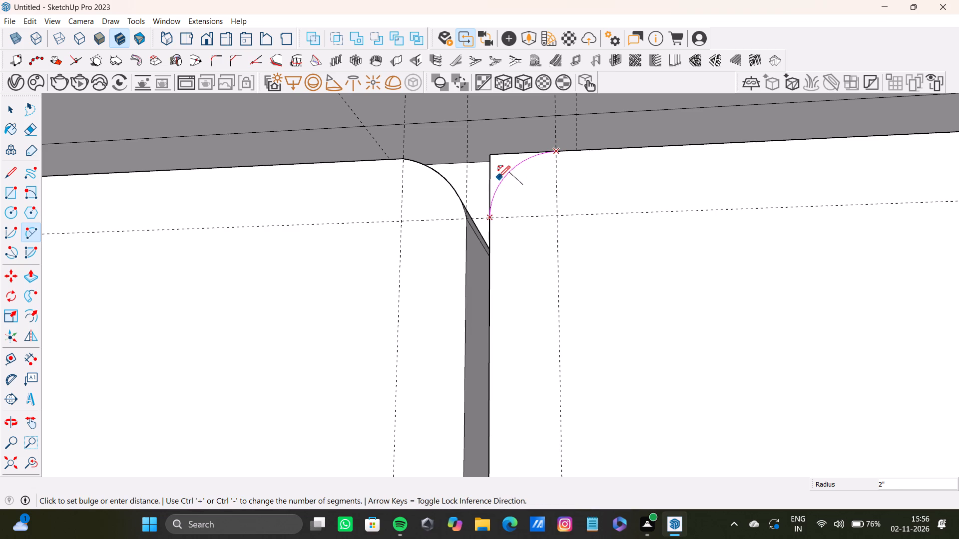
left_click(498, 177)
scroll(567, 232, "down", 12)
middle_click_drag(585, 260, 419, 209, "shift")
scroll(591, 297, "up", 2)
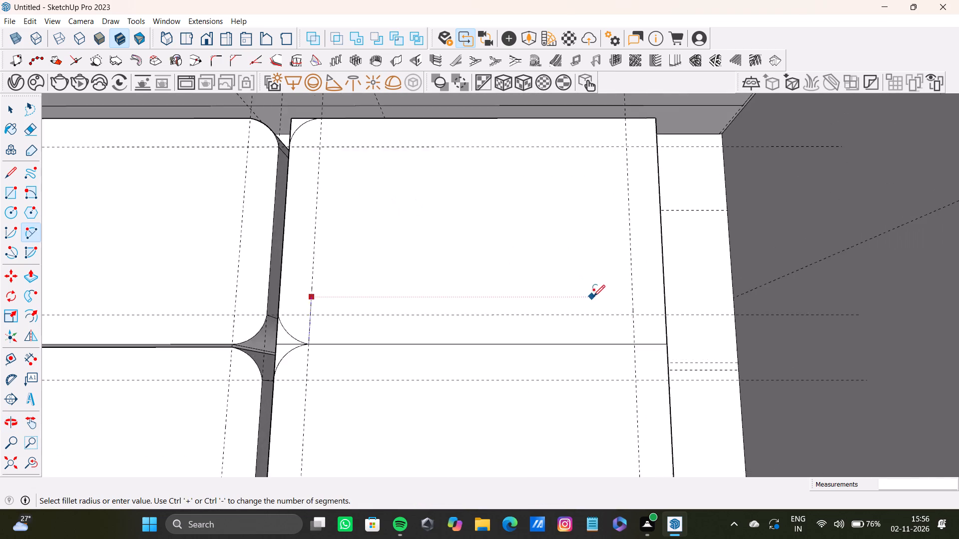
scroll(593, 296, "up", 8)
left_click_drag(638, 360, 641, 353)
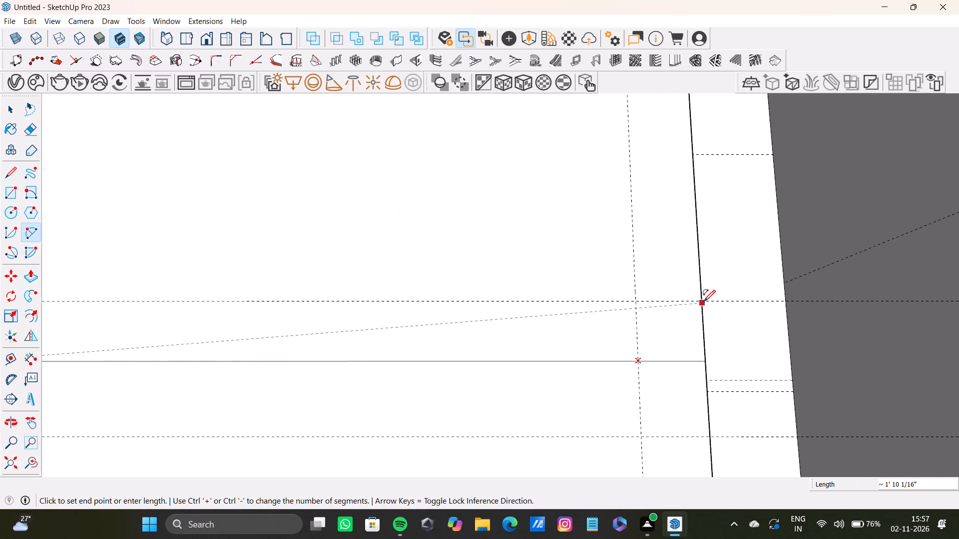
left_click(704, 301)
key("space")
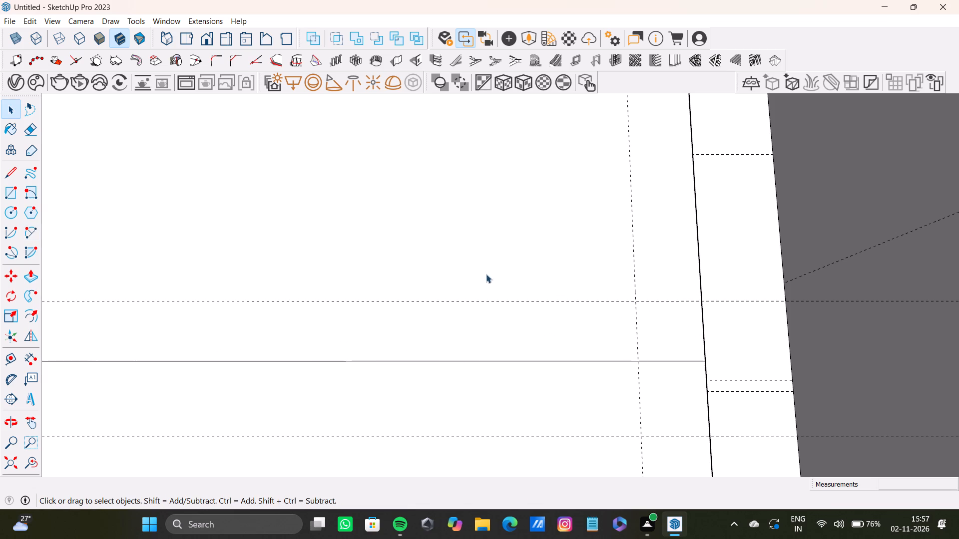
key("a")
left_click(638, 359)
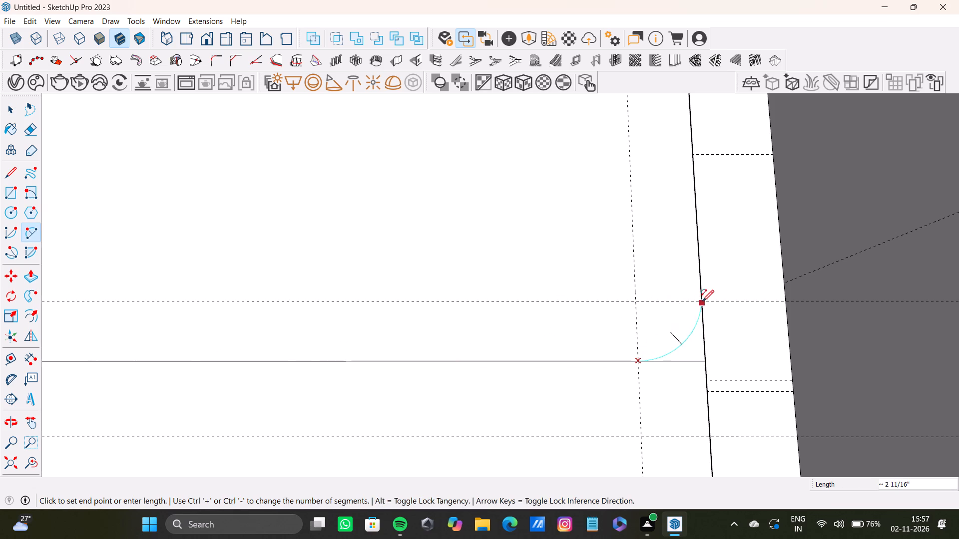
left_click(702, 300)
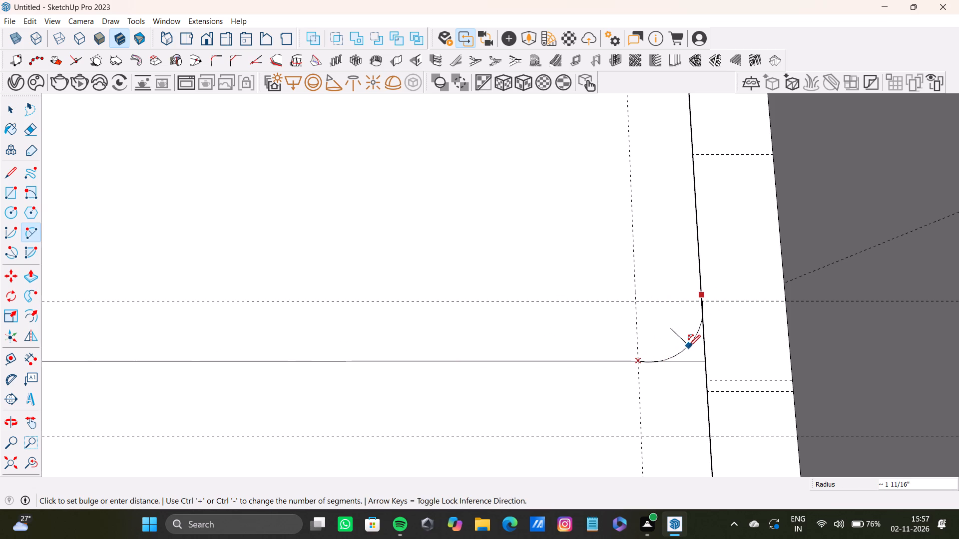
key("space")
Draw an arc between the guides across the upper right front's bottom-right corner.
key("a")
scroll(626, 359, "up", 6)
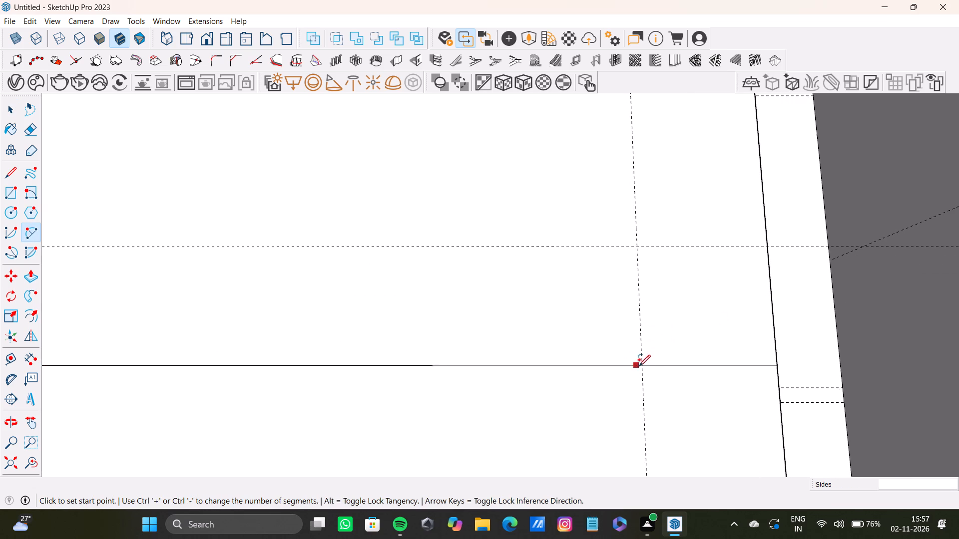
left_click(642, 366)
left_click_drag(767, 247, 767, 253)
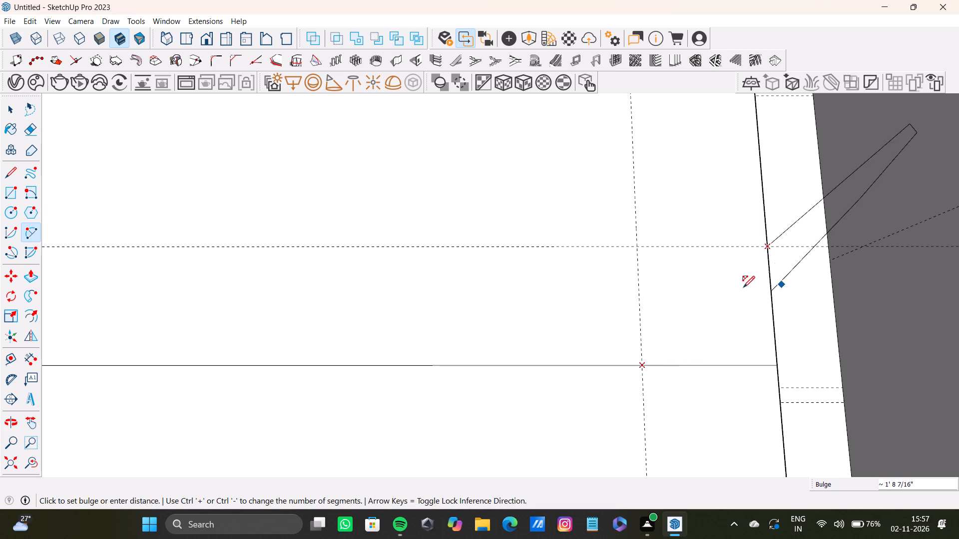
left_click(742, 321)
scroll(674, 343, "down", 8)
key("space")
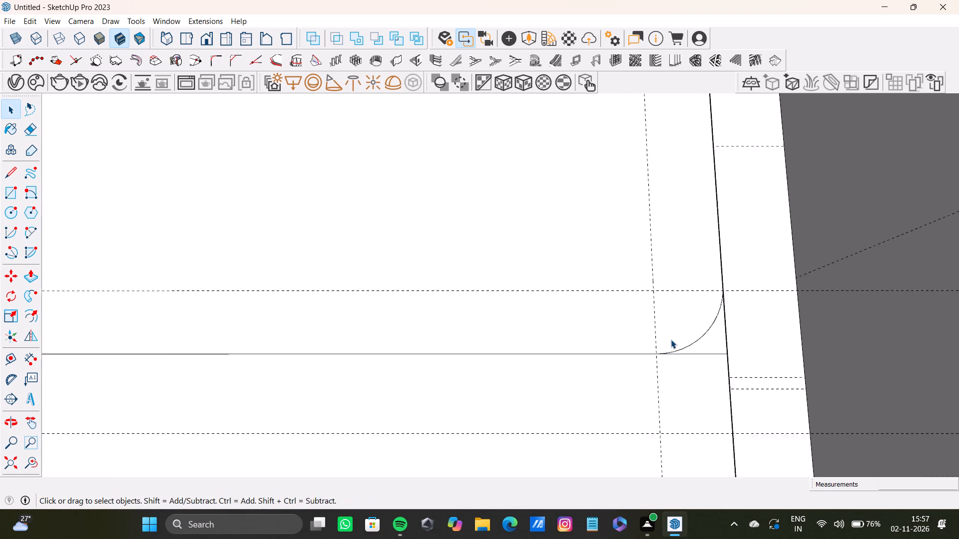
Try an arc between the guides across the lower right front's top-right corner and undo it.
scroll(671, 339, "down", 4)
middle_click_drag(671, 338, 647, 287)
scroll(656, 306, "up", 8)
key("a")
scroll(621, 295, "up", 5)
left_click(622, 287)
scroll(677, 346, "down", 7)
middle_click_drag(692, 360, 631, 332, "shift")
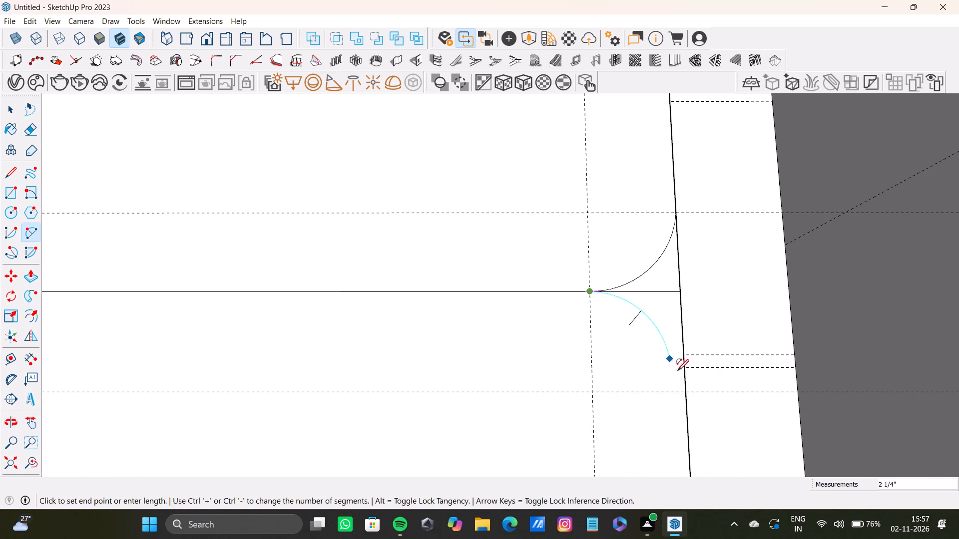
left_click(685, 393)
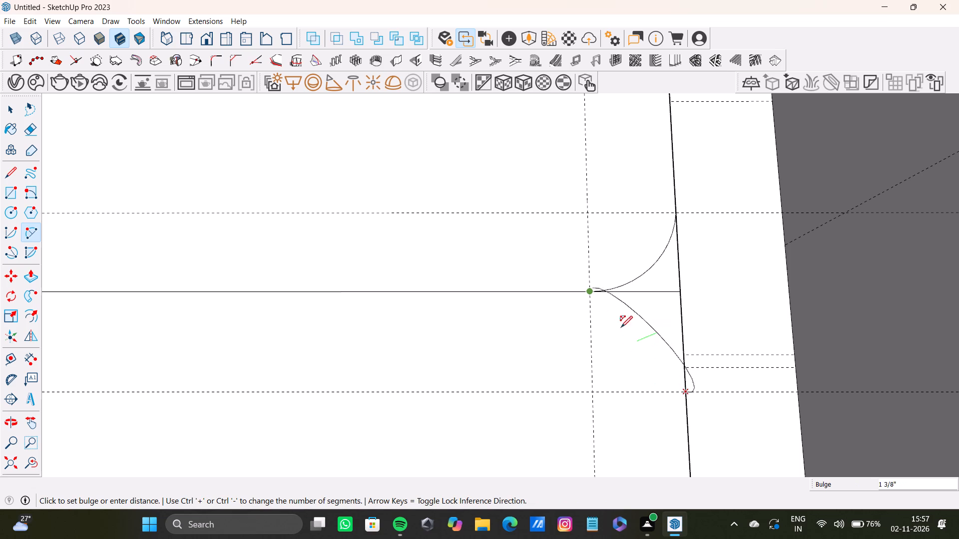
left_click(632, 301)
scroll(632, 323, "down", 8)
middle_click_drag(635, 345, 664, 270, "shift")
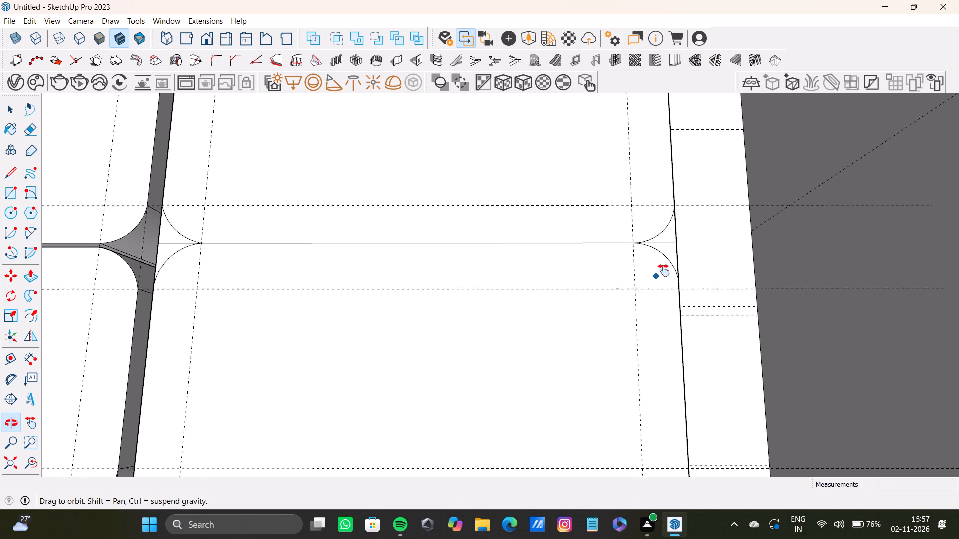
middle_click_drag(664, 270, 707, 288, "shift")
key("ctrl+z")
Draw an arc with a bulge of about 5/8" between the guides across the lower right front's top-right corner.
scroll(626, 255, "up", 6)
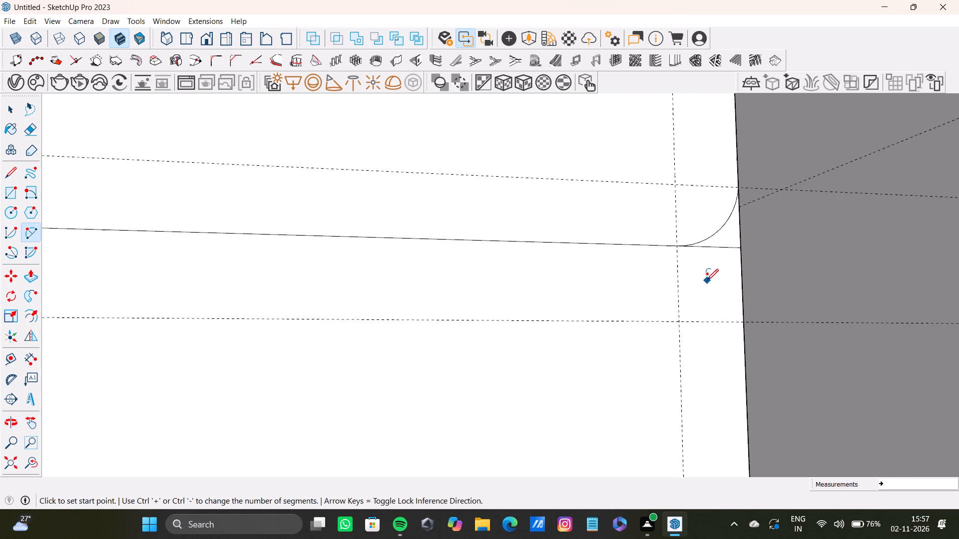
scroll(703, 283, "down", 7)
middle_click_drag(693, 280, 644, 269, "shift")
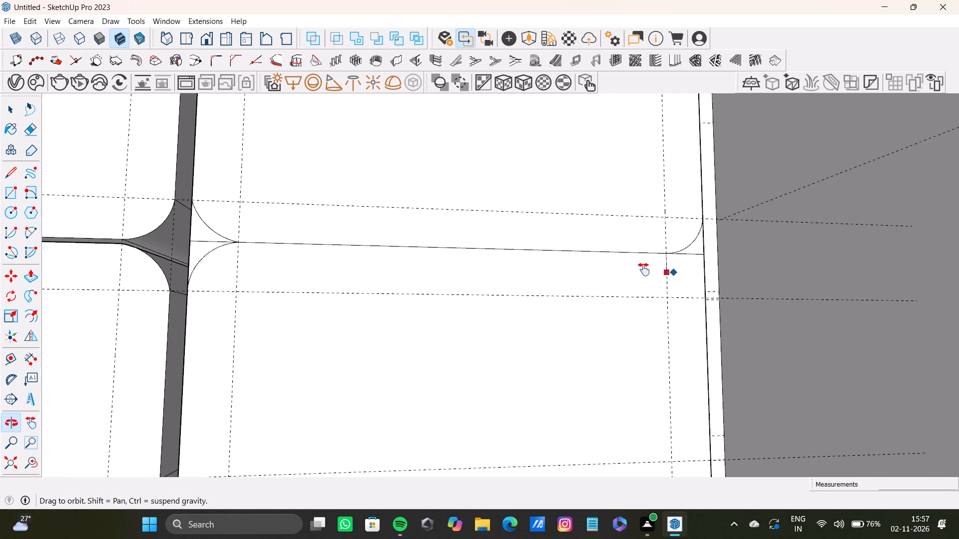
middle_click_drag(644, 269, 559, 258, "shift")
scroll(563, 255, "up", 8)
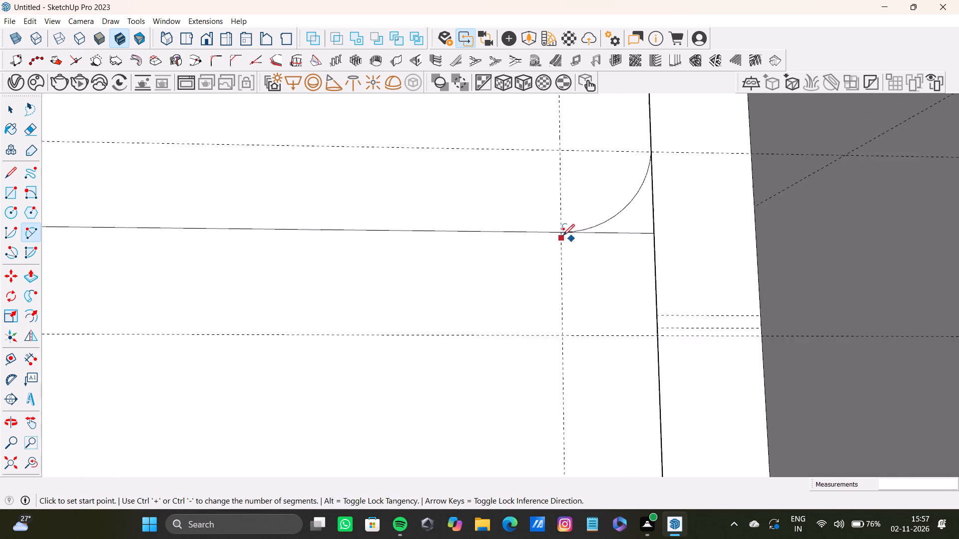
scroll(563, 236, "up", 7)
left_click(558, 227)
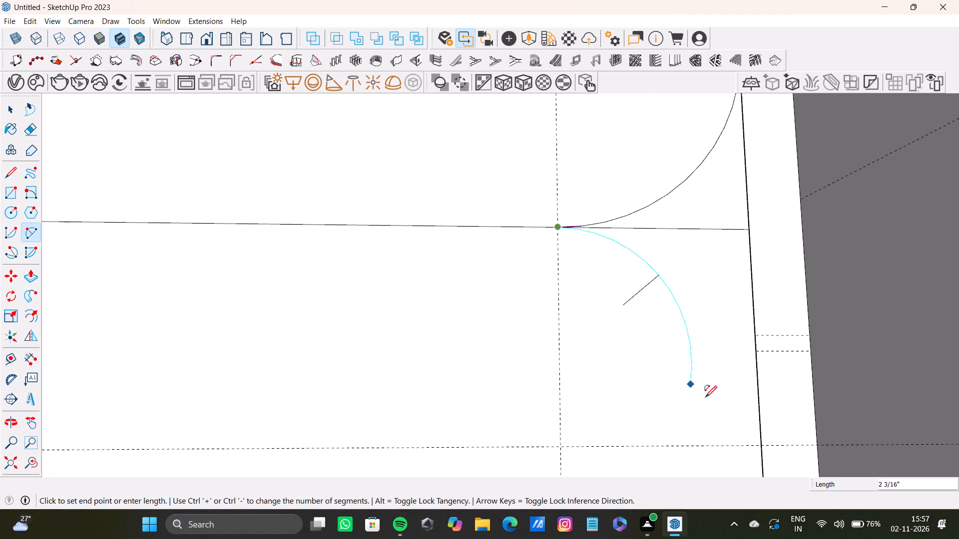
left_click_drag(760, 444, 713, 420)
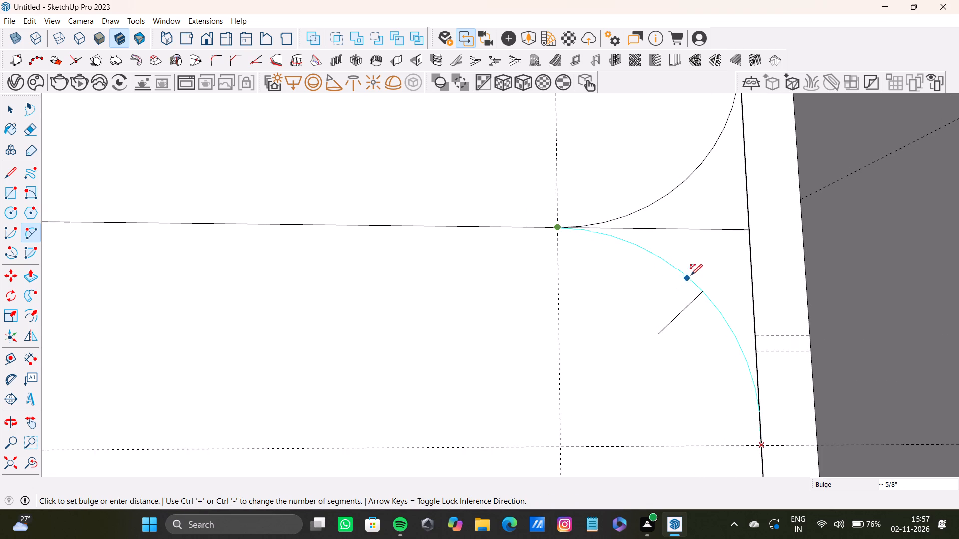
left_click(673, 257)
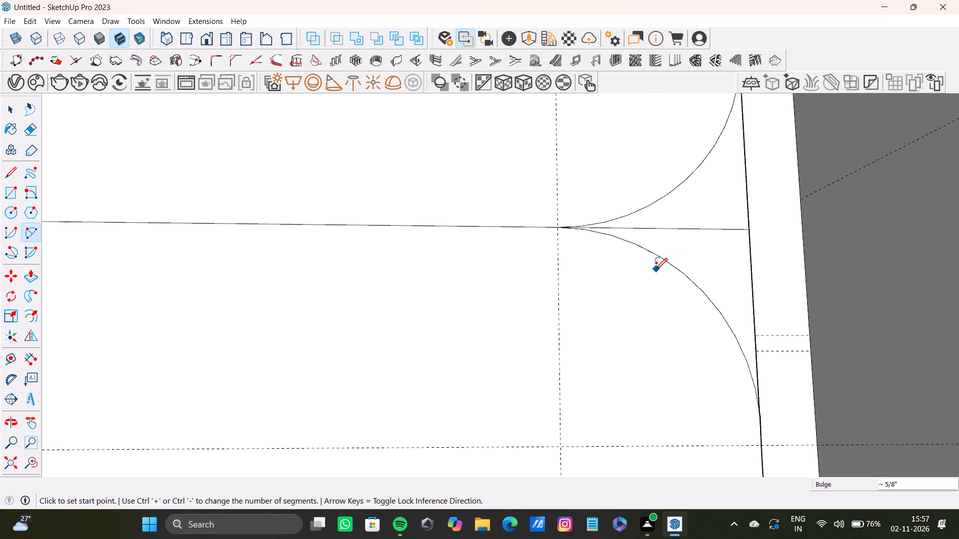
Draw an arc with a 2" radius between the guides across the lower right front's bottom-left corner.
scroll(541, 307, "down", 15)
scroll(552, 353, "down", 5)
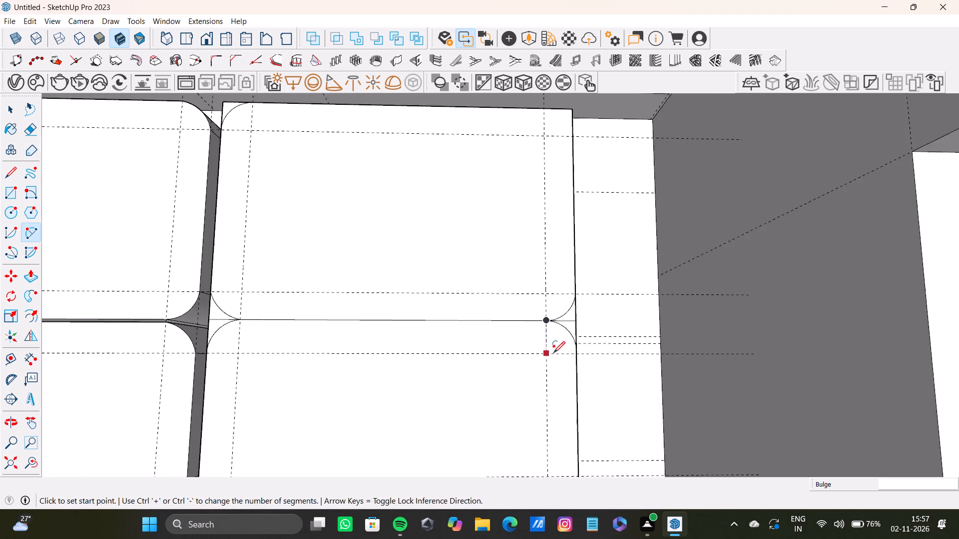
middle_click_drag(553, 353, 570, 273, "shift")
middle_click_drag(571, 272, 593, 218, "shift")
scroll(207, 357, "up", 6, "shift")
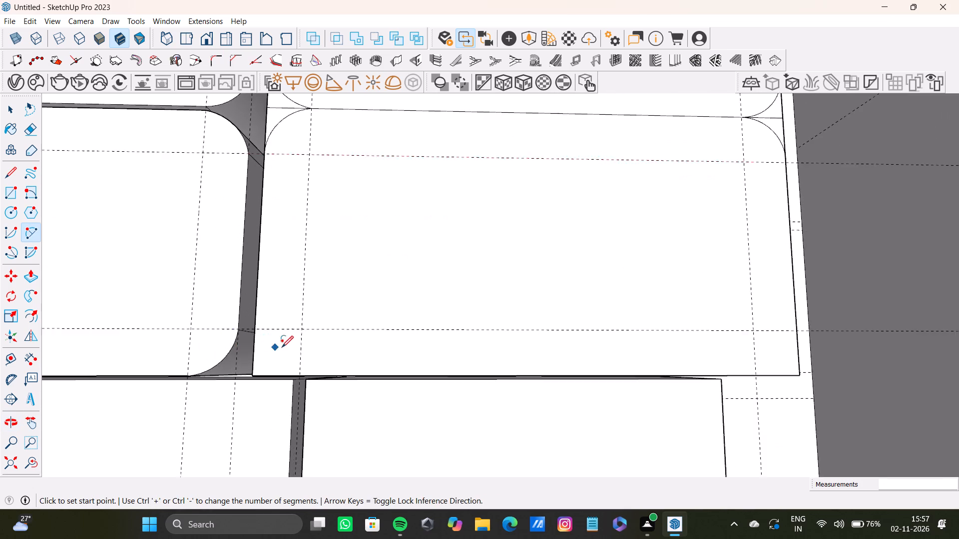
scroll(282, 347, "up", 5, "shift")
left_click(237, 312)
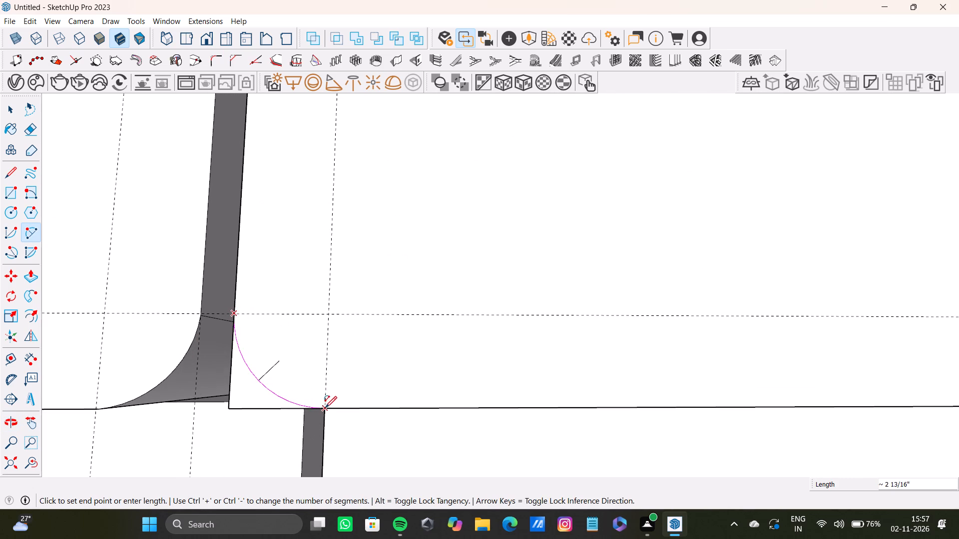
left_click(325, 408)
left_click(266, 388)
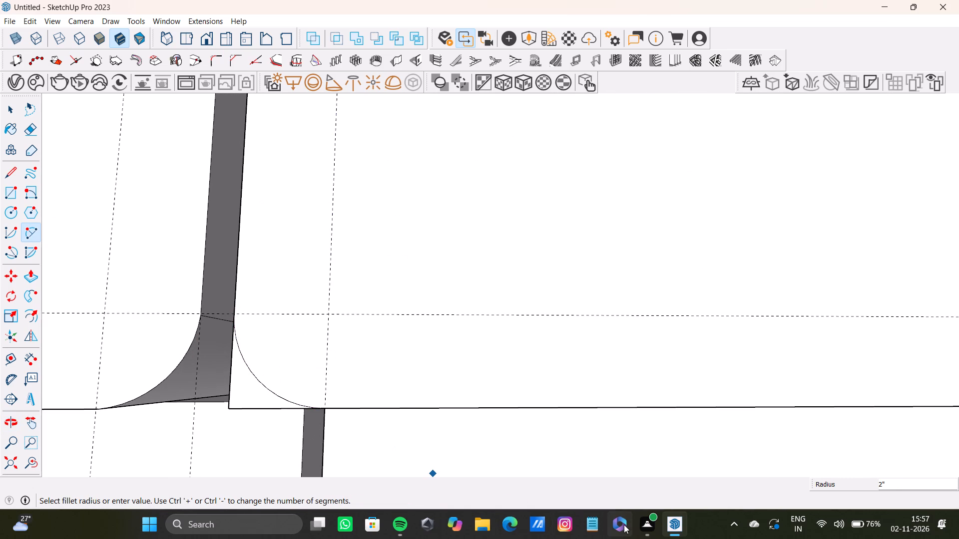
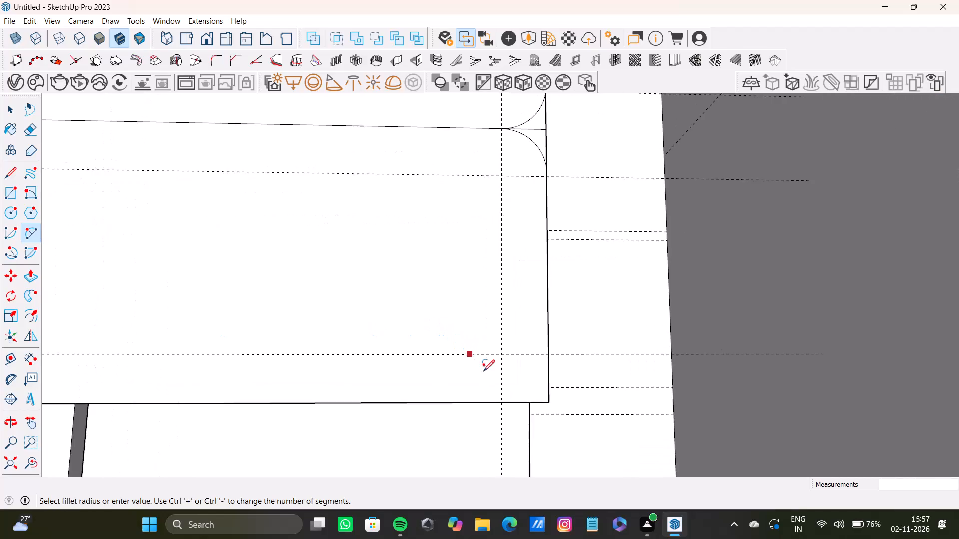
Draw an arc between the guides across the lower right front's bottom-right corner.
left_click_drag(511, 418, 512, 413)
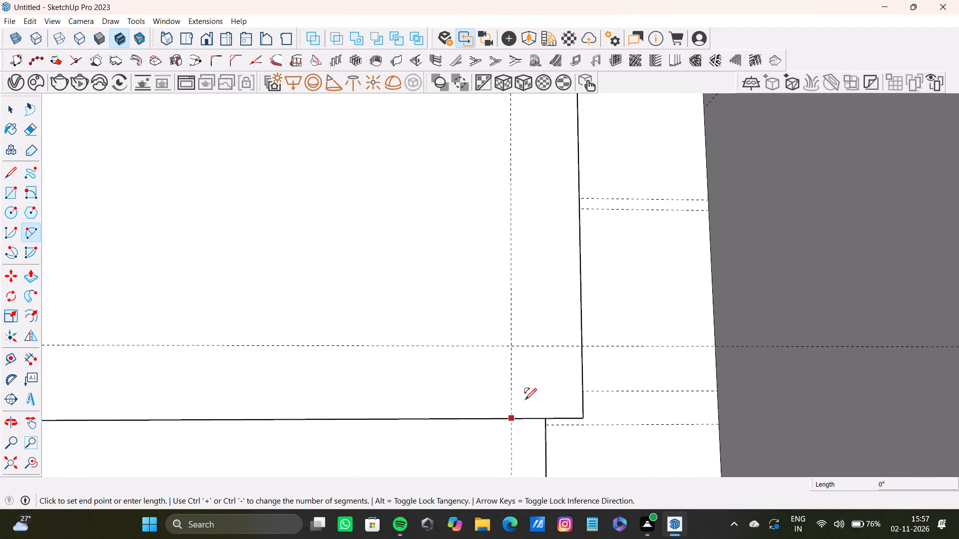
left_click(583, 345)
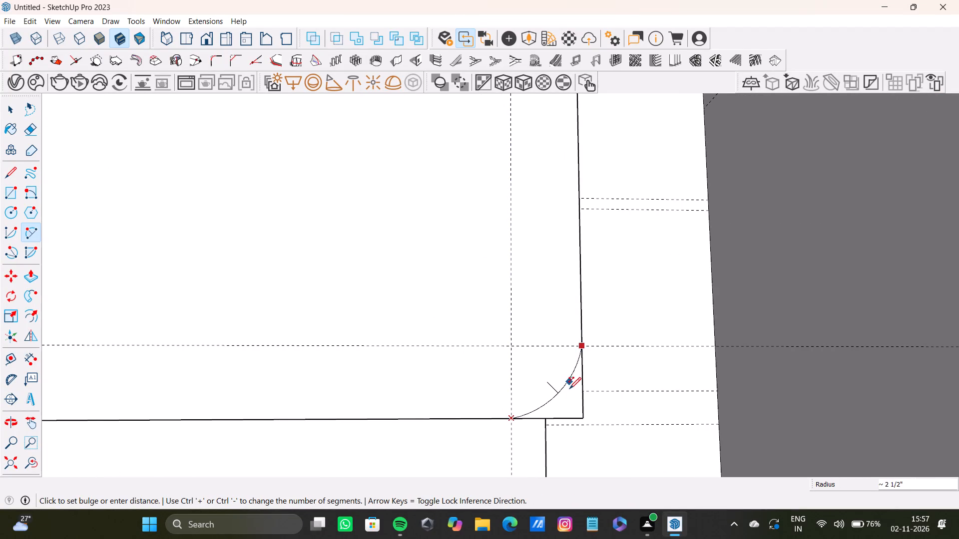
left_click(564, 397)
key("space")
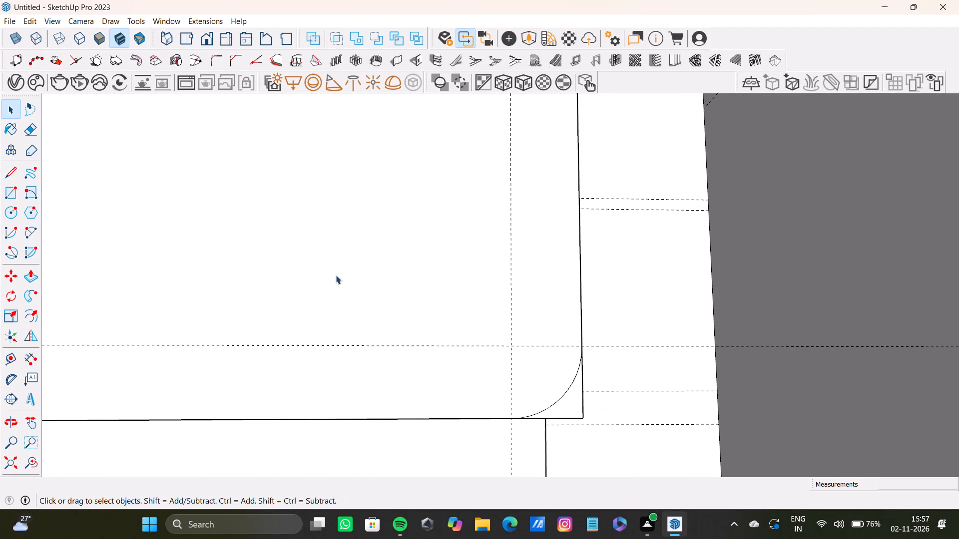
Draw an arc between the guides across the upper right front's top-right corner.
scroll(335, 274, "down", 13)
middle_click_drag(296, 254, 599, 403)
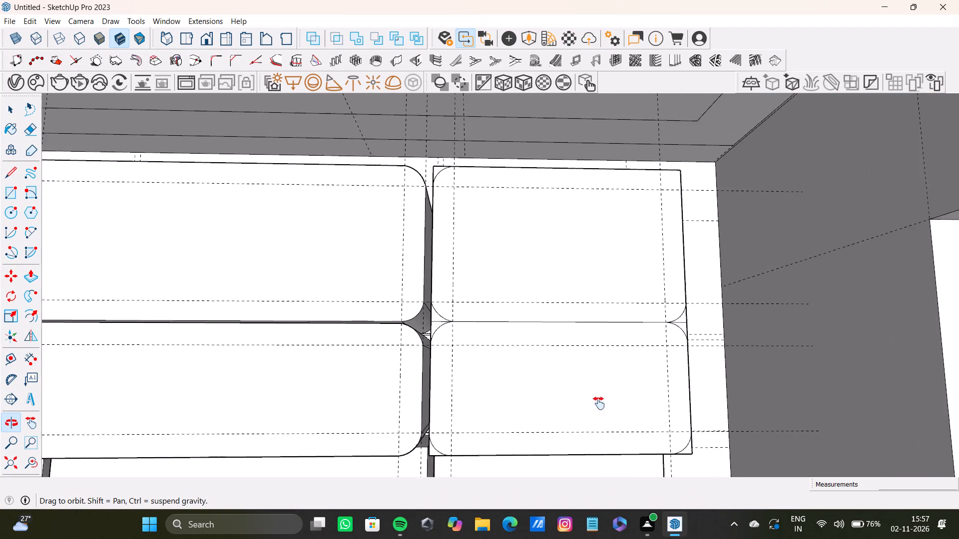
middle_click_drag(599, 403, 520, 432)
key("a")
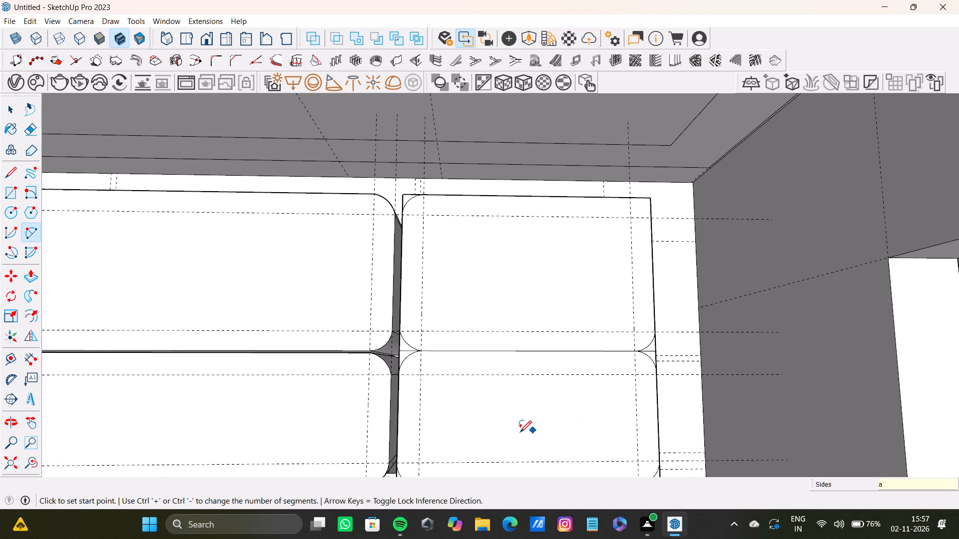
middle_click_drag(520, 432, 521, 428)
middle_click_drag(521, 428, 519, 414)
scroll(654, 201, "up", 8)
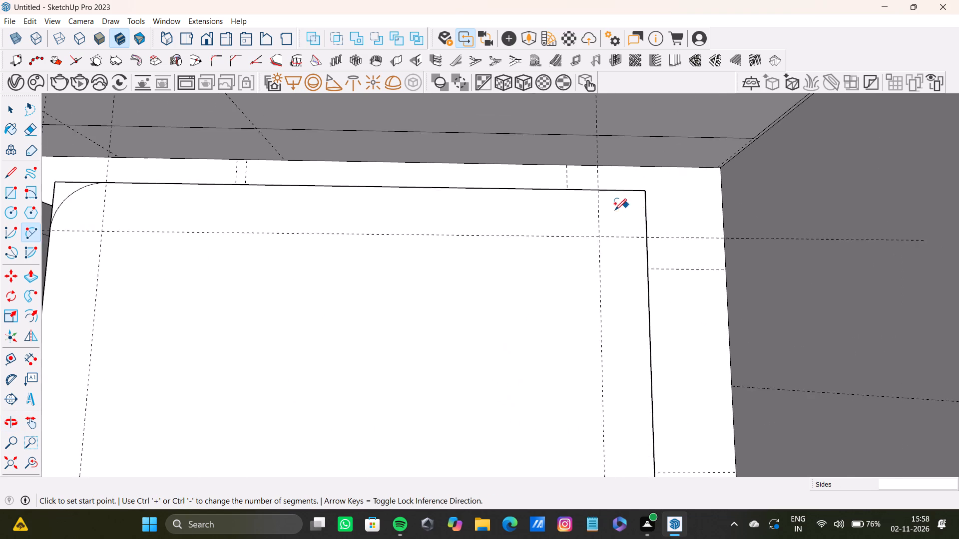
scroll(615, 210, "up", 2)
left_click(594, 182)
left_click(660, 247)
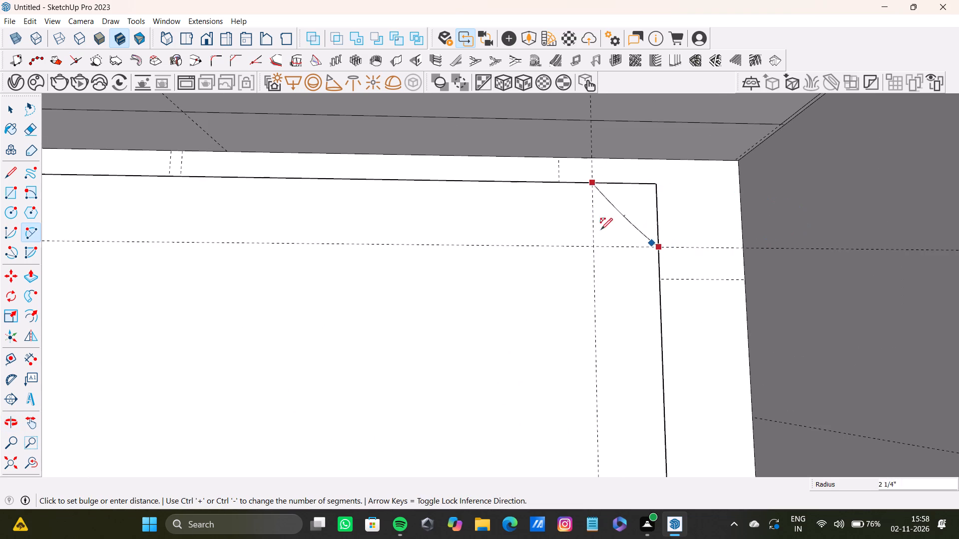
left_click(631, 193)
key("space")
Push the upper right front's top-left corner piece back through the full cabinet depth.
scroll(446, 215, "down", 13)
middle_click_drag(374, 257, 519, 315, "shift")
scroll(438, 304, "up", 17)
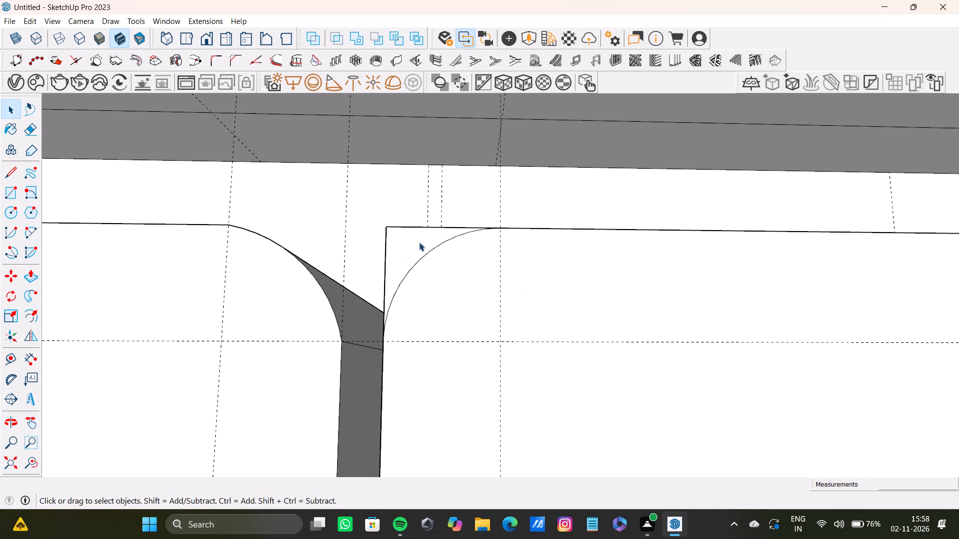
left_click(419, 242)
key("p")
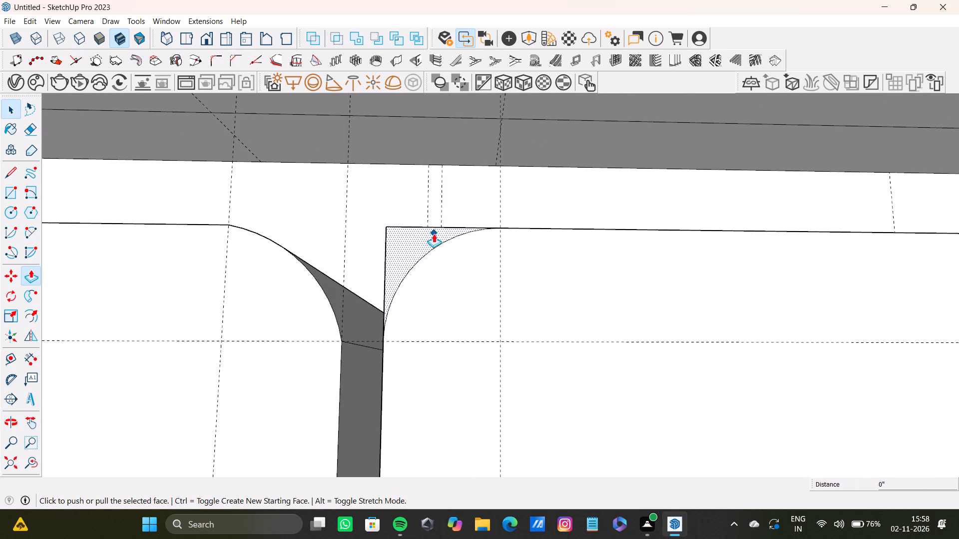
scroll(431, 237, "up", 5)
middle_click_drag(426, 244, 513, 279)
left_click_drag(366, 262, 192, 270)
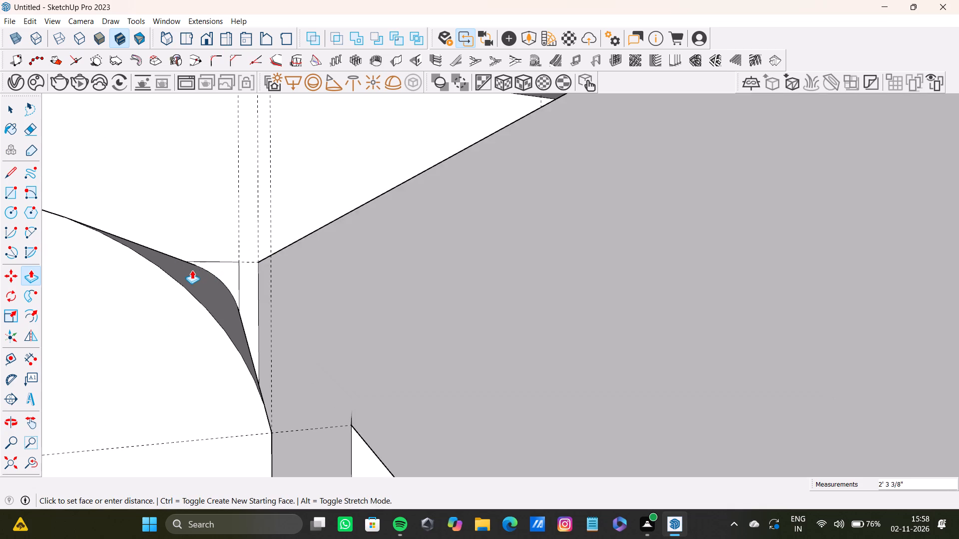
left_click_drag(192, 270, 191, 266)
scroll(454, 276, "down", 4)
scroll(292, 273, "up", 6)
left_click_drag(319, 264, 253, 260)
scroll(391, 293, "down", 20)
scroll(391, 293, "down", 9)
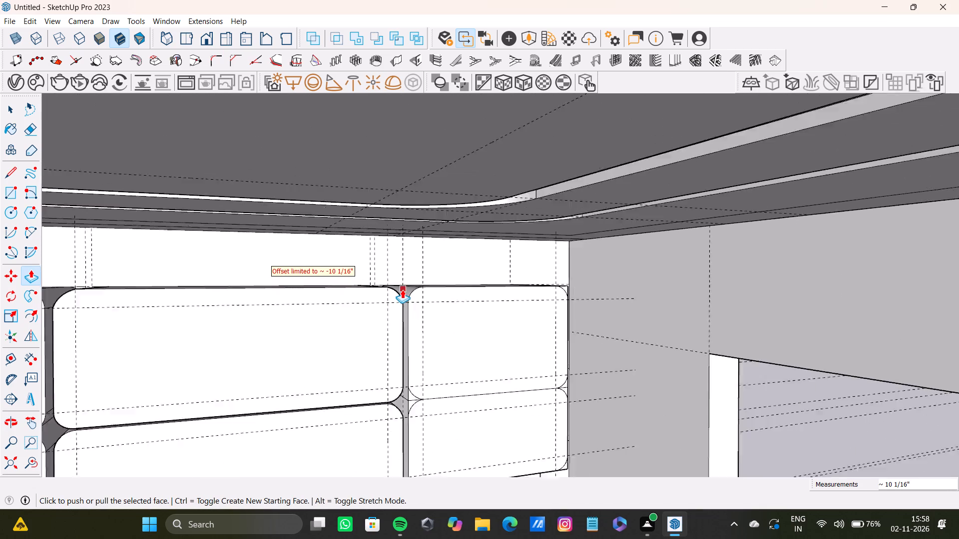
scroll(402, 289, "down", 5)
Push the upper right front's bottom-left corner piece back through the full cabinet depth.
middle_click_drag(422, 308, 258, 254)
scroll(408, 323, "down", 4)
scroll(401, 321, "up", 2, "shift")
middle_click_drag(401, 318, 396, 267, "shift")
scroll(396, 267, "up", 20, "shift")
scroll(396, 267, "up", 6, "shift")
middle_click_drag(338, 208, 401, 206)
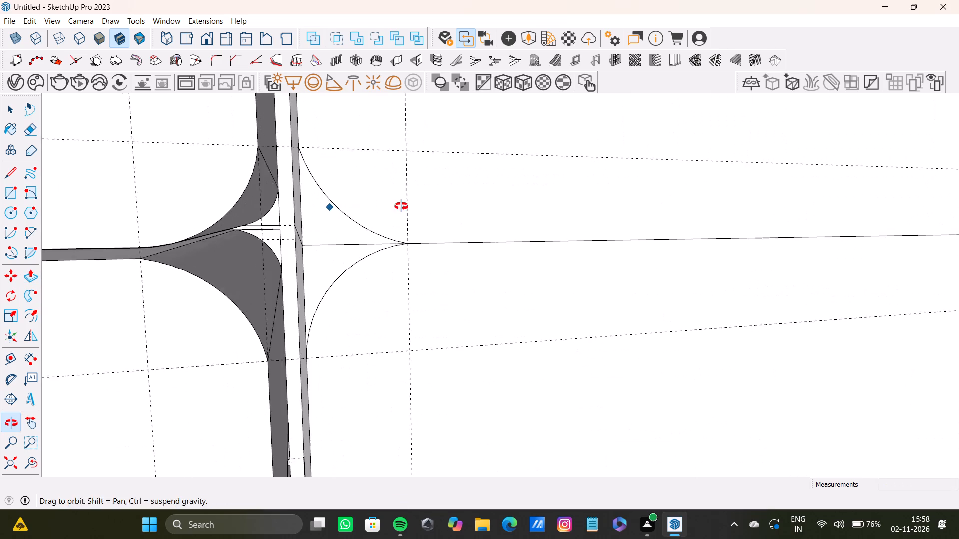
middle_click_drag(401, 206, 403, 206)
key("space")
left_click(319, 210)
type("op")
left_click_drag(317, 212, 275, 205)
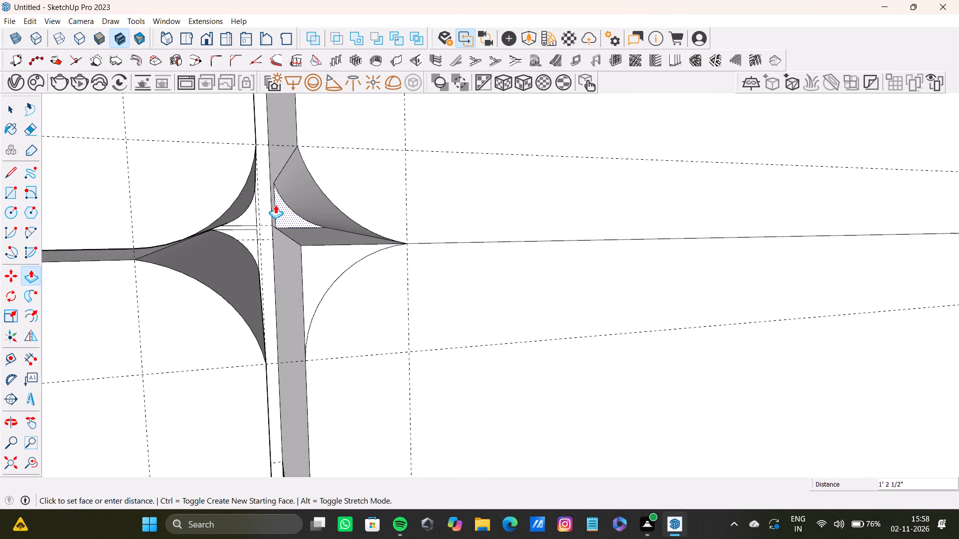
left_click_drag(275, 205, 262, 199)
Push the lower right front's top-left corner piece back 1' 8 1/16" through the cabinet depth.
key("space")
left_click(313, 269)
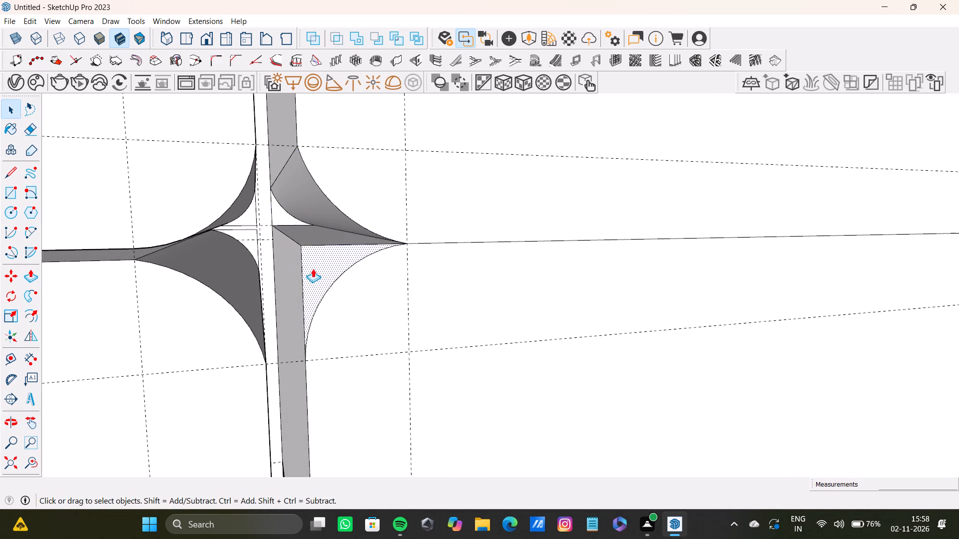
key("p")
left_click_drag(313, 269, 263, 242)
left_click_drag(328, 261, 274, 235)
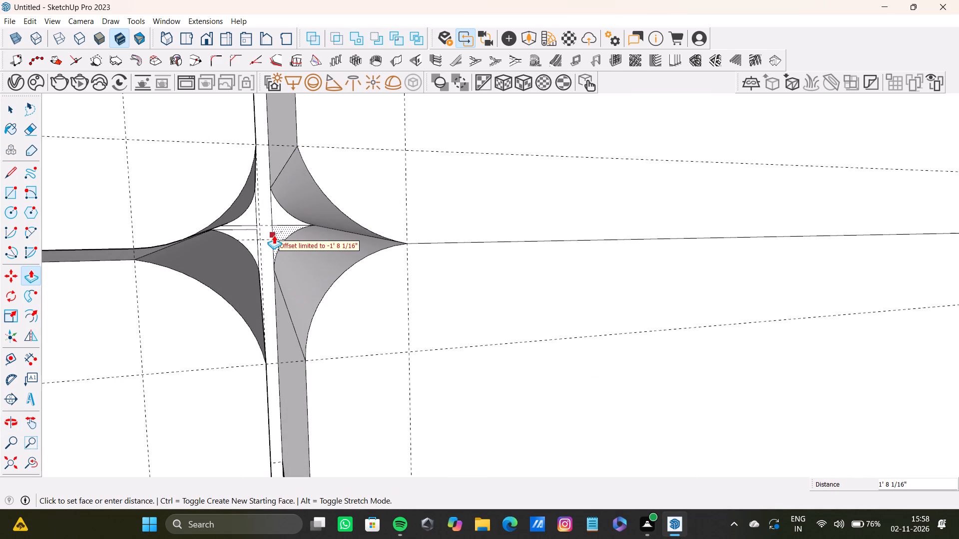
left_click_drag(274, 235, 272, 234)
Push the lower right front's bottom-left corner piece back through the full cabinet depth.
scroll(387, 275, "down", 17)
middle_click_drag(485, 341, 462, 282)
scroll(406, 351, "up", 13)
middle_click_drag(392, 327, 377, 321)
key("space")
left_click(398, 337)
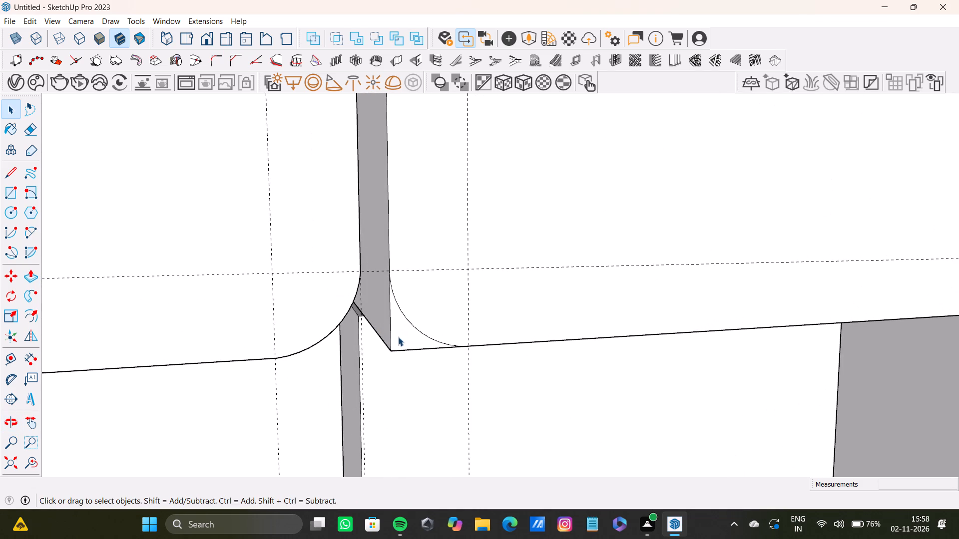
key("p")
left_click_drag(410, 332, 368, 311)
scroll(374, 310, "down", 4)
middle_click_drag(353, 282, 338, 244)
scroll(371, 286, "up", 4)
left_click_drag(368, 294, 382, 314)
scroll(347, 297, "up", 8)
middle_click_drag(367, 296, 389, 297)
left_click_drag(353, 289, 287, 268)
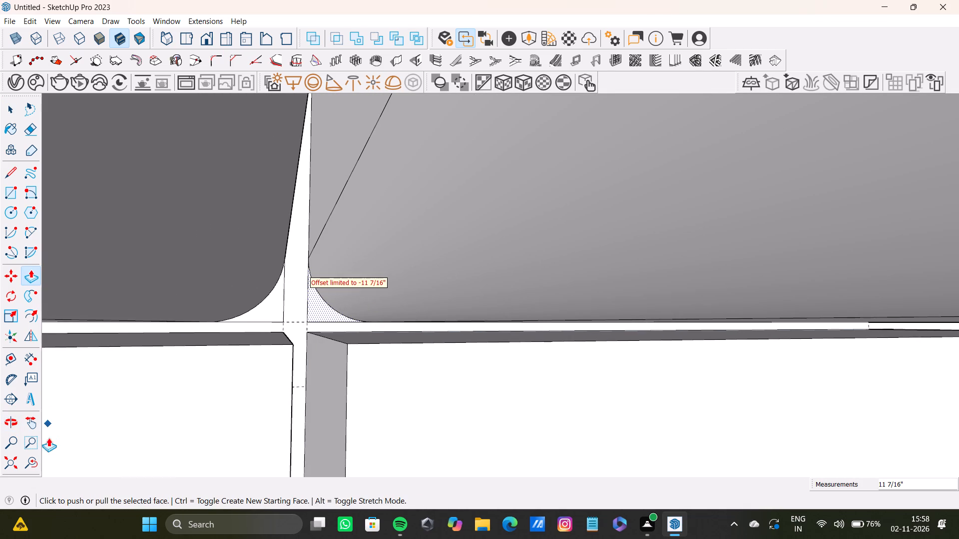
Push the upper right front's top-right corner piece back 1' 8 1/16" through the cabinet depth.
left_click(28, 461)
left_click(11, 460)
scroll(255, 252, "up", 7)
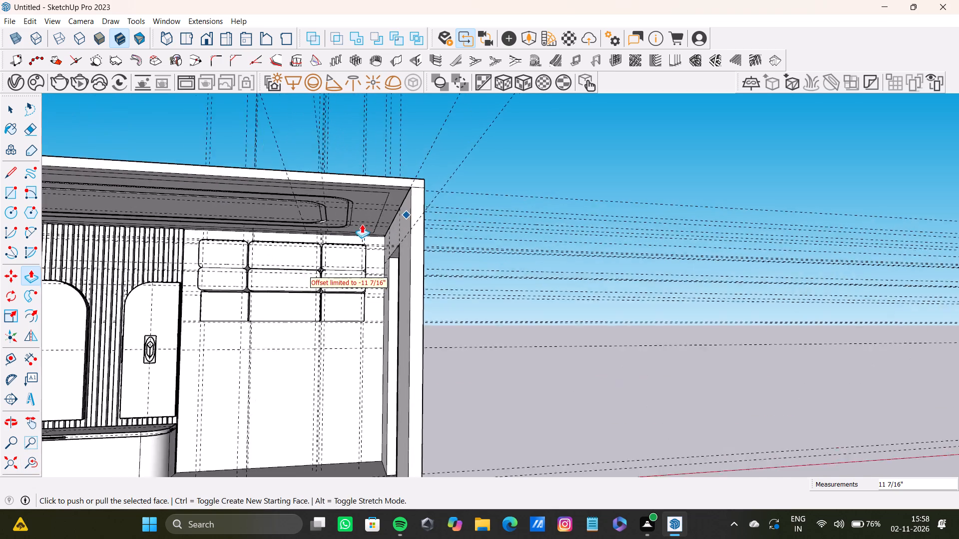
scroll(362, 224, "up", 17)
scroll(379, 232, "up", 8)
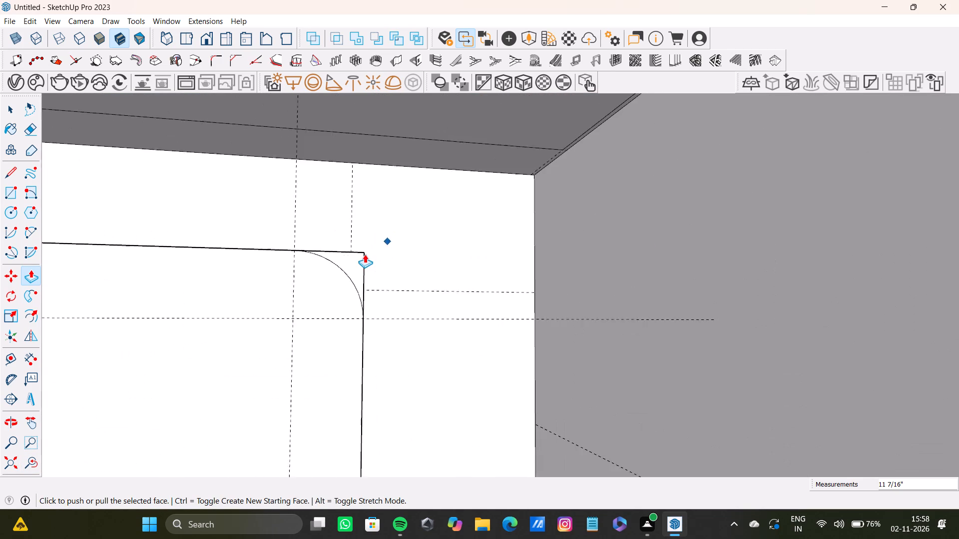
scroll(365, 254, "up", 9)
key("space")
key("space")
left_click(345, 272)
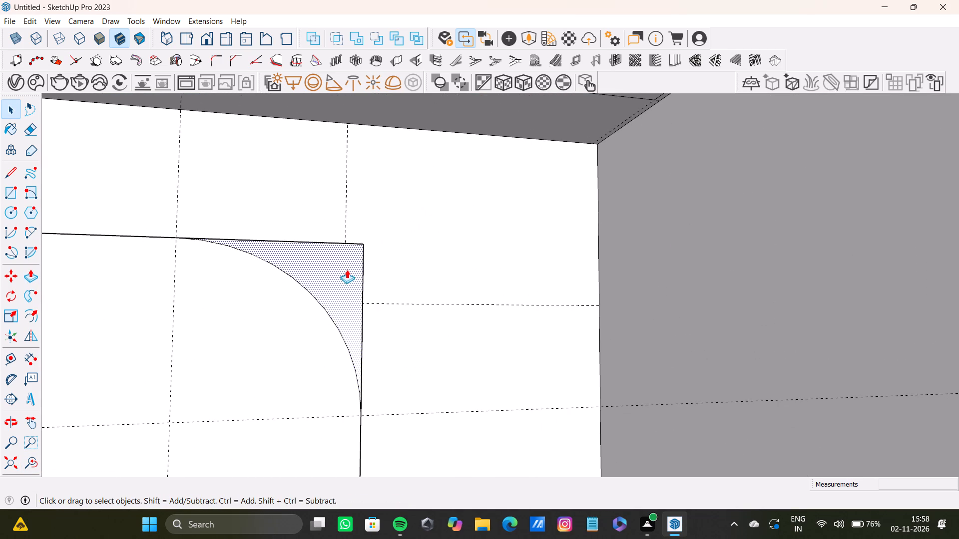
key("p")
middle_click_drag(384, 261, 347, 294)
left_click_drag(299, 311, 411, 255)
Push the upper right front's bottom-right corner piece back 1' 8 1/16" through the cabinet depth.
scroll(354, 337, "down", 8)
middle_click_drag(363, 327, 410, 198)
scroll(377, 379, "down", 8)
middle_click_drag(384, 379, 386, 264, "shift")
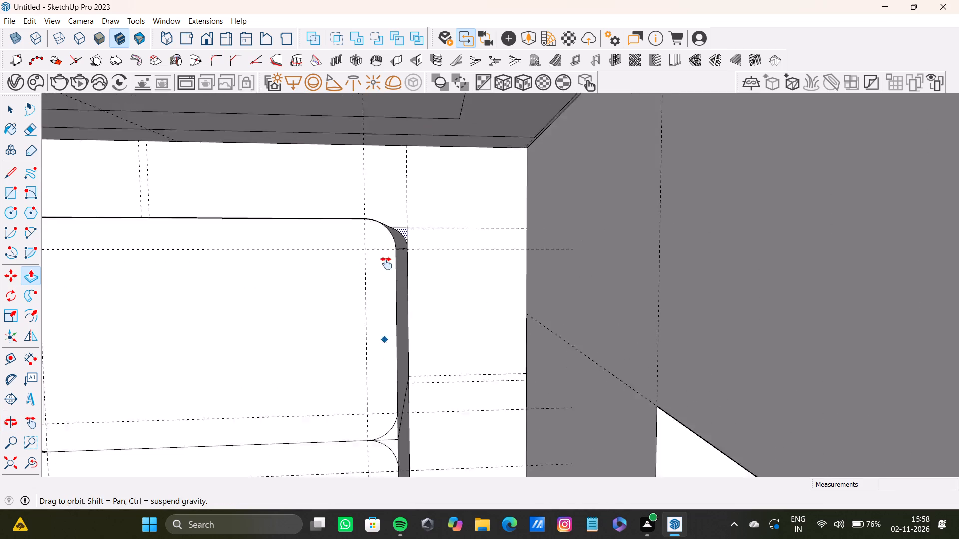
middle_click_drag(386, 264, 386, 262, "shift")
scroll(392, 343, "up", 3)
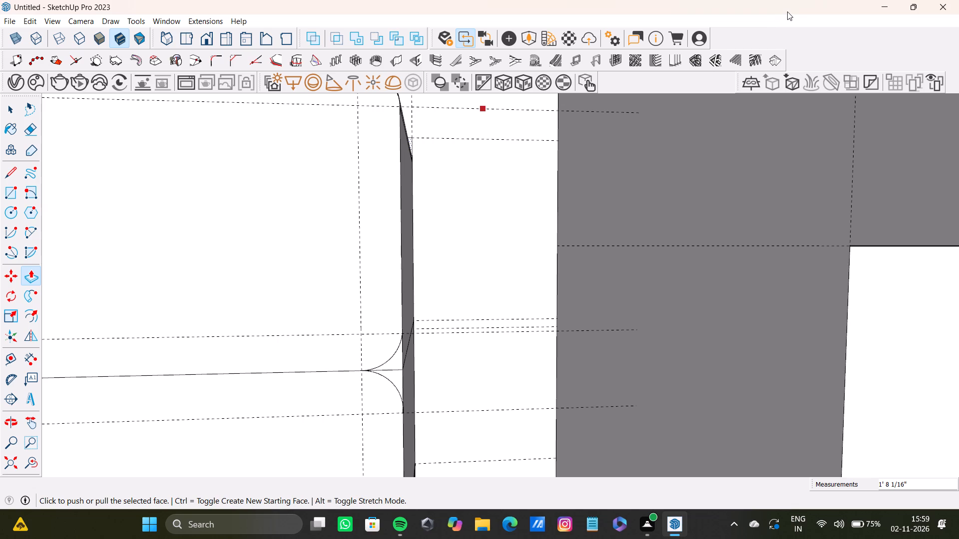
left_click(804, 0)
right_click(803, 0)
scroll(212, 292, "down", 17)
middle_click_drag(368, 333, 589, 298, "shift")
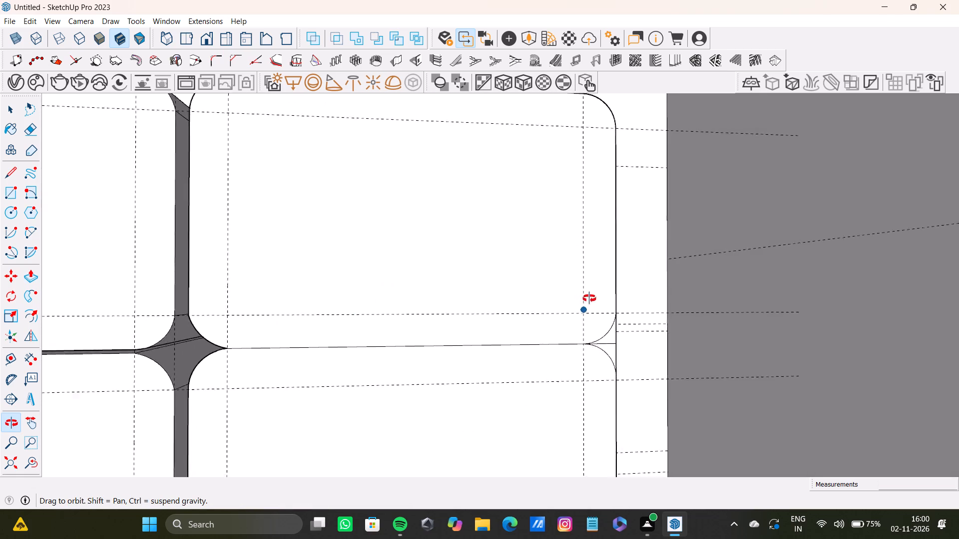
middle_click_drag(589, 298, 567, 280, "shift")
scroll(631, 310, "up", 8)
key("space")
key("space")
left_click(436, 335)
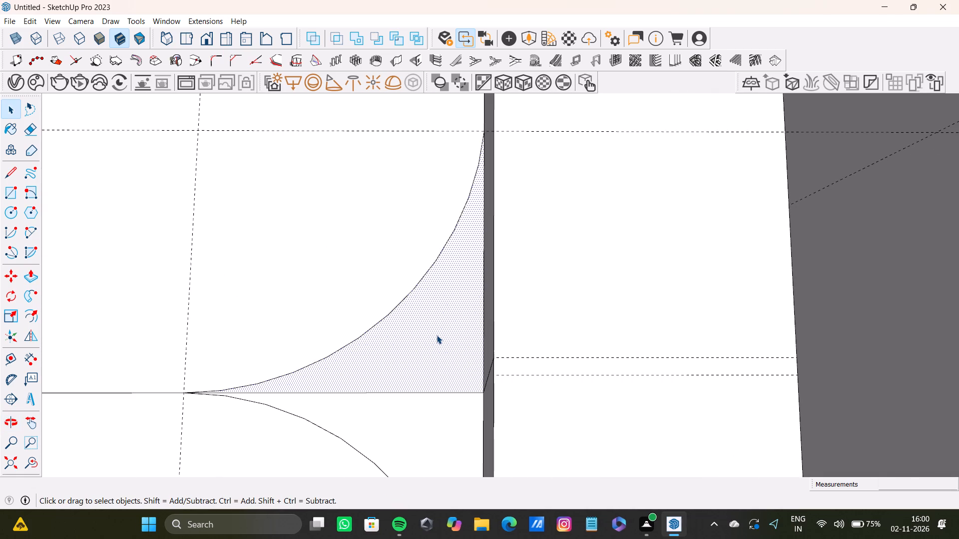
key("p")
left_click_drag(443, 331, 510, 316)
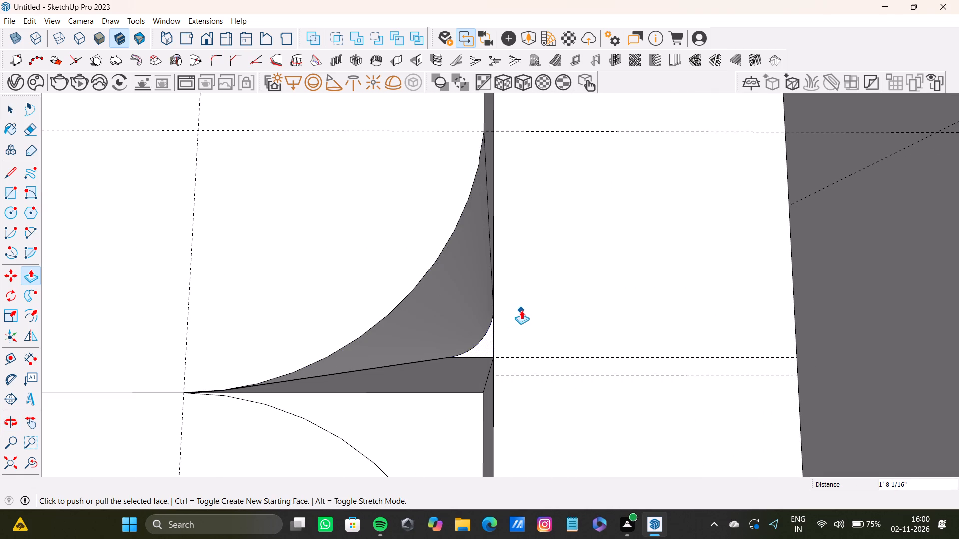
Push the lower right front's top-right corner piece back 1' 8 1/16" through the cabinet depth.
scroll(419, 278, "down", 6)
middle_click_drag(418, 278, 409, 209)
scroll(420, 277, "up", 4)
key("space")
left_click(445, 315)
key("p")
left_click_drag(438, 353, 492, 373)
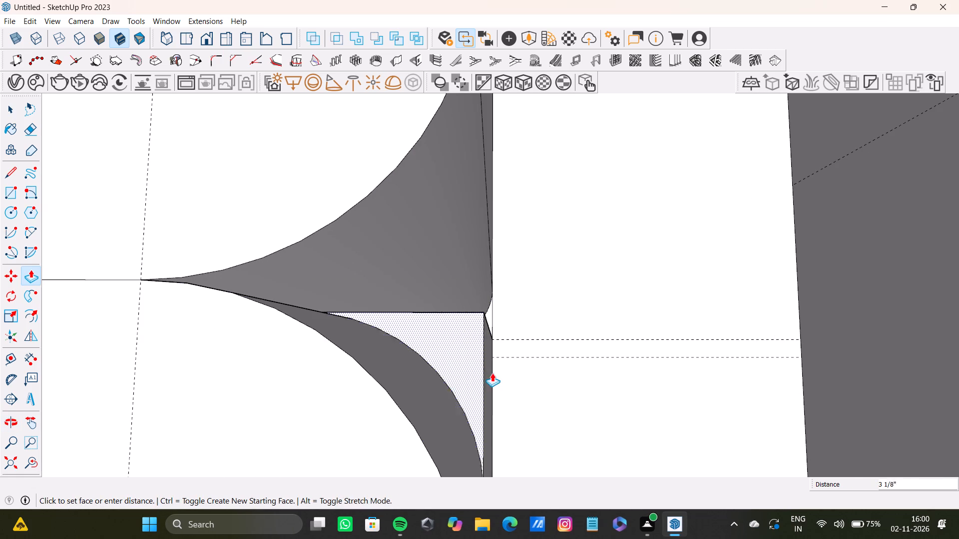
left_click_drag(492, 373, 506, 378)
Inspect the corners of the stacked wall cabinets up close and within the whole room.
scroll(428, 359, "down", 4)
left_click_drag(38, 469, 10, 462)
left_click(4, 460)
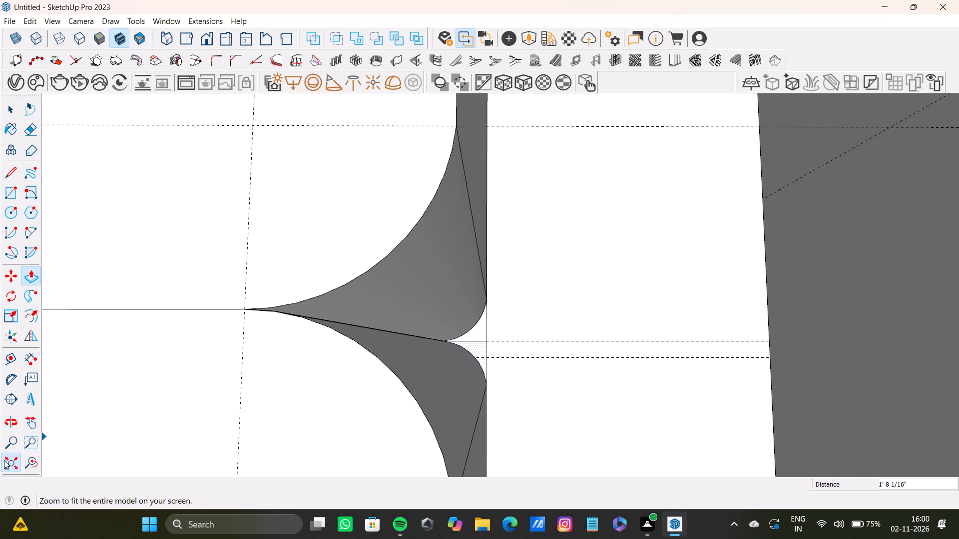
middle_click_drag(416, 372, 470, 425)
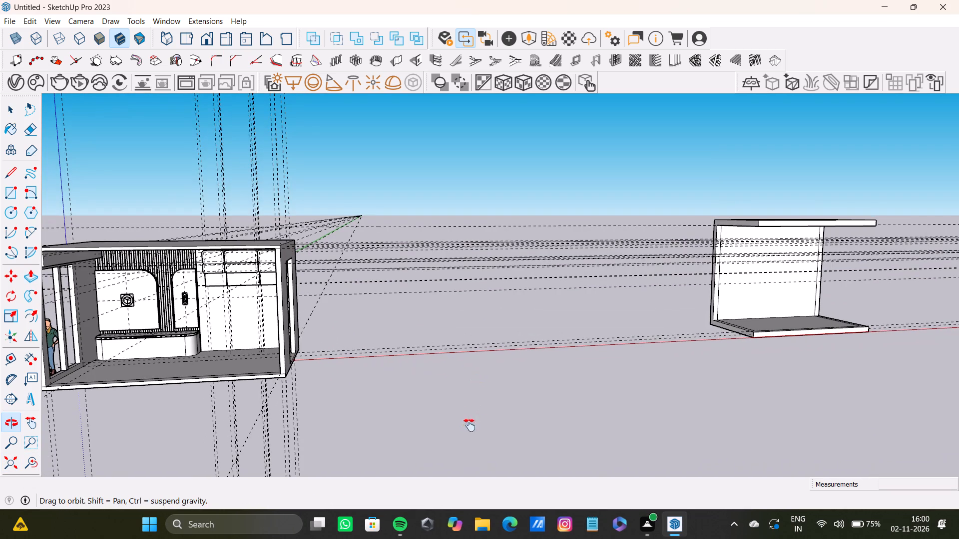
middle_click_drag(470, 425, 478, 421)
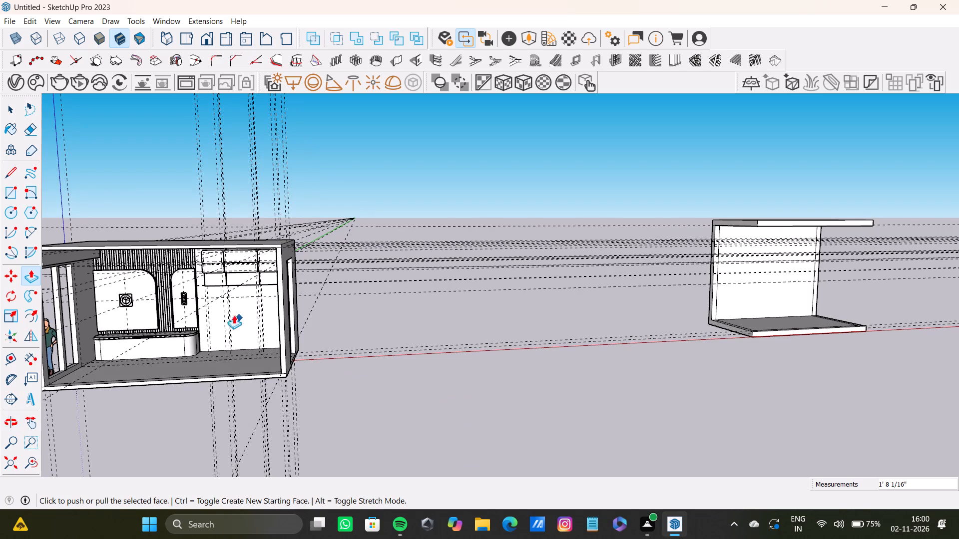
scroll(177, 298, "down", 8)
middle_click_drag(212, 314, 464, 214)
scroll(486, 269, "up", 2)
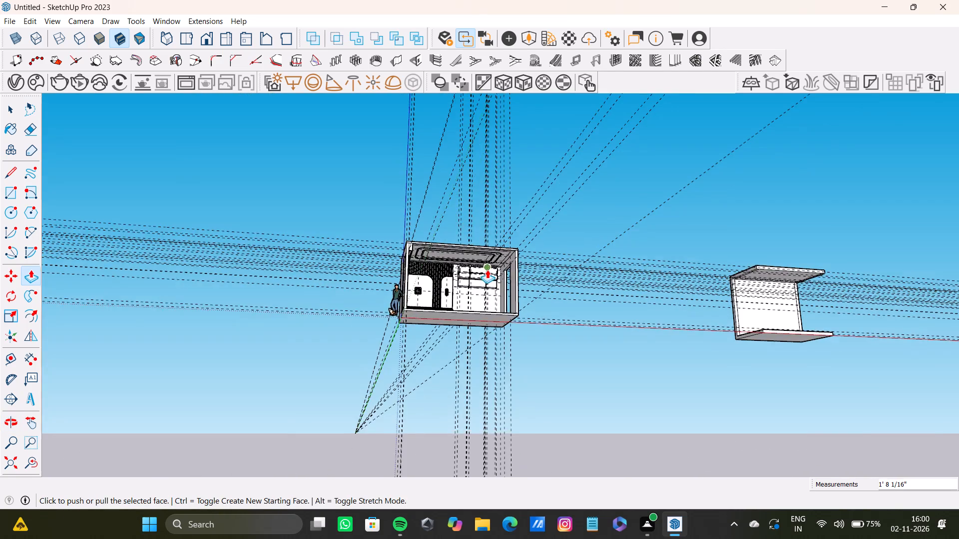
scroll(487, 269, "up", 20)
scroll(487, 269, "up", 5)
scroll(427, 280, "down", 2)
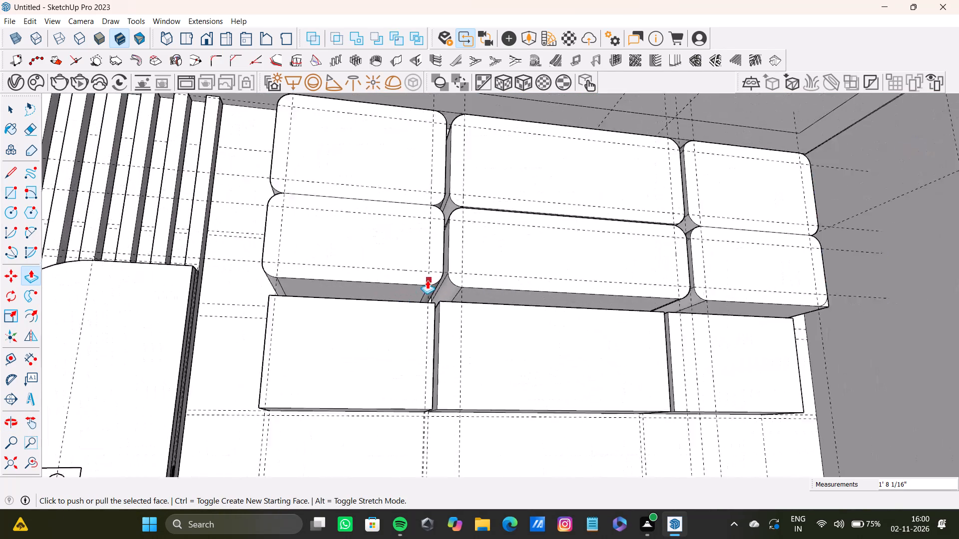
scroll(427, 280, "down", 10)
middle_click_drag(429, 280, 471, 197, "shift")
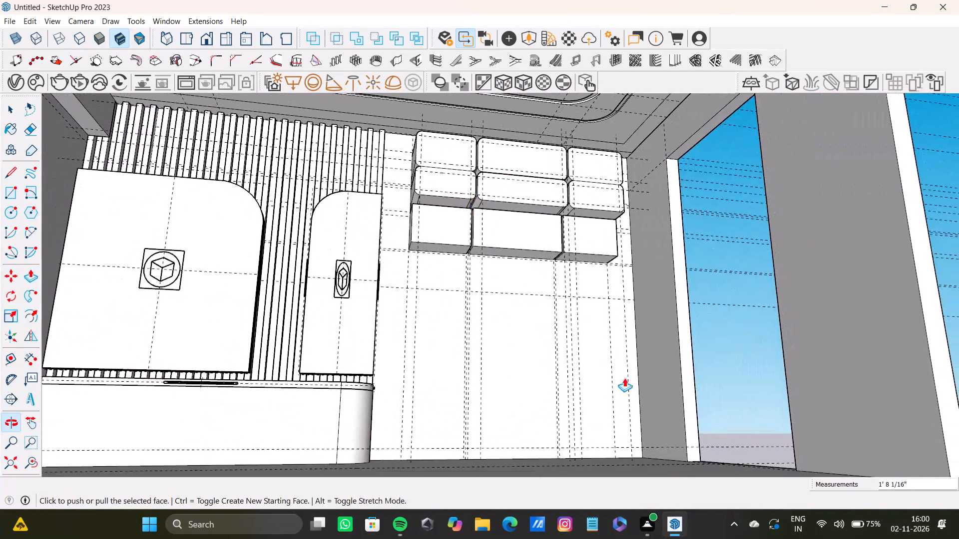
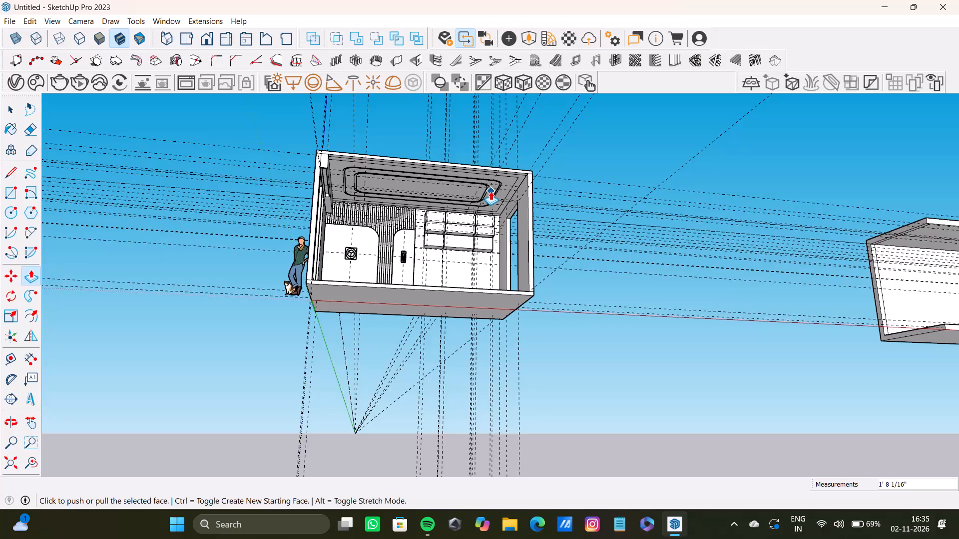
Delete all the dashed construction guides from the model.
scroll(435, 235, "down", 8)
middle_click_drag(458, 240, 425, 380)
scroll(424, 257, "up", 16)
middle_click_drag(441, 285, 406, 246)
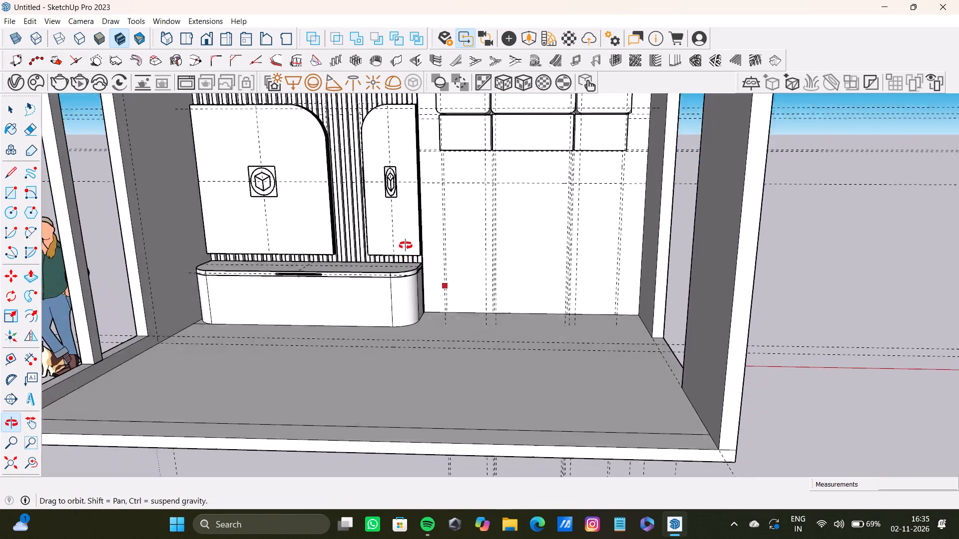
middle_click_drag(406, 246, 498, 277)
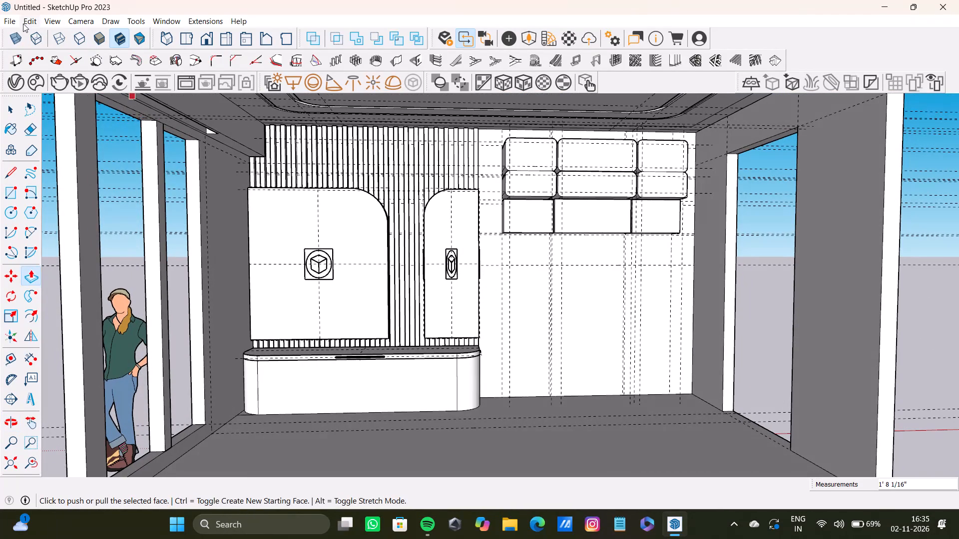
left_click(23, 22)
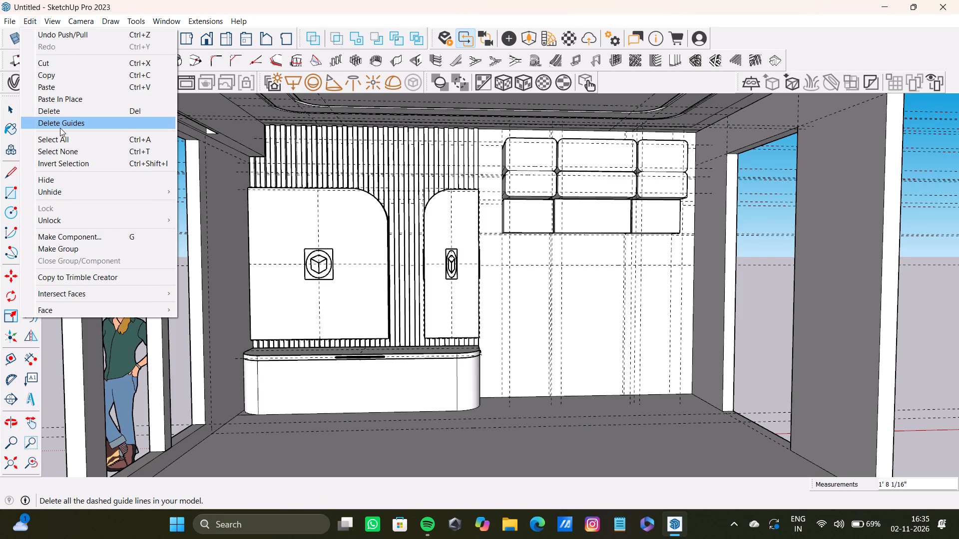
left_click(60, 128)
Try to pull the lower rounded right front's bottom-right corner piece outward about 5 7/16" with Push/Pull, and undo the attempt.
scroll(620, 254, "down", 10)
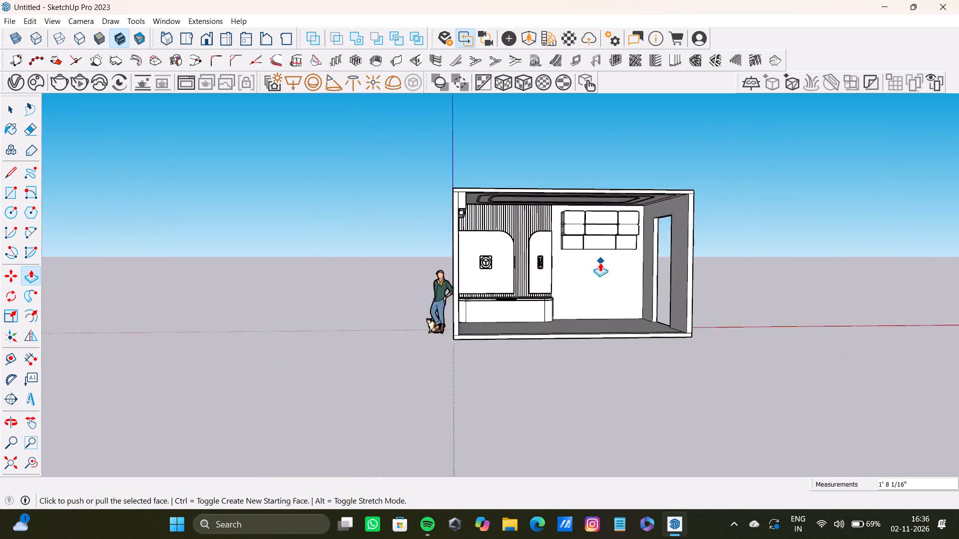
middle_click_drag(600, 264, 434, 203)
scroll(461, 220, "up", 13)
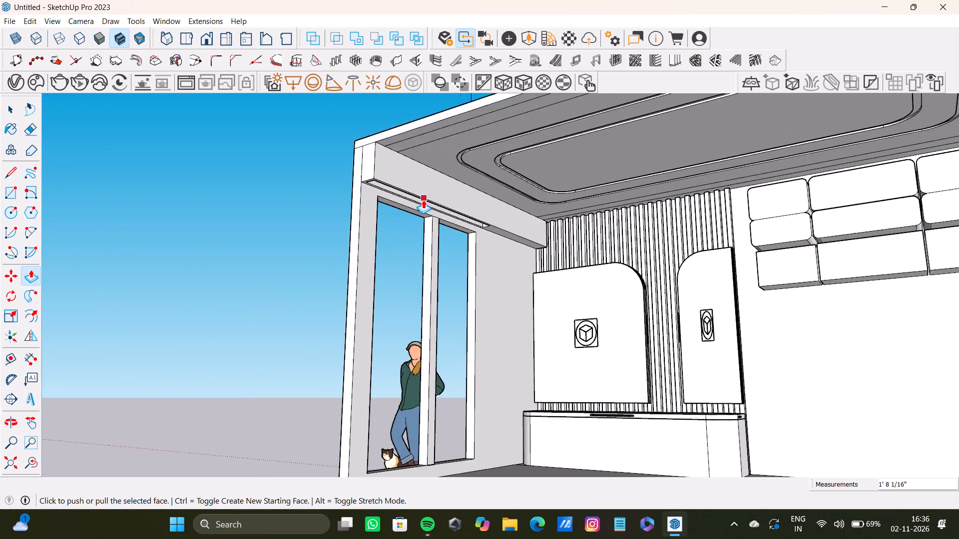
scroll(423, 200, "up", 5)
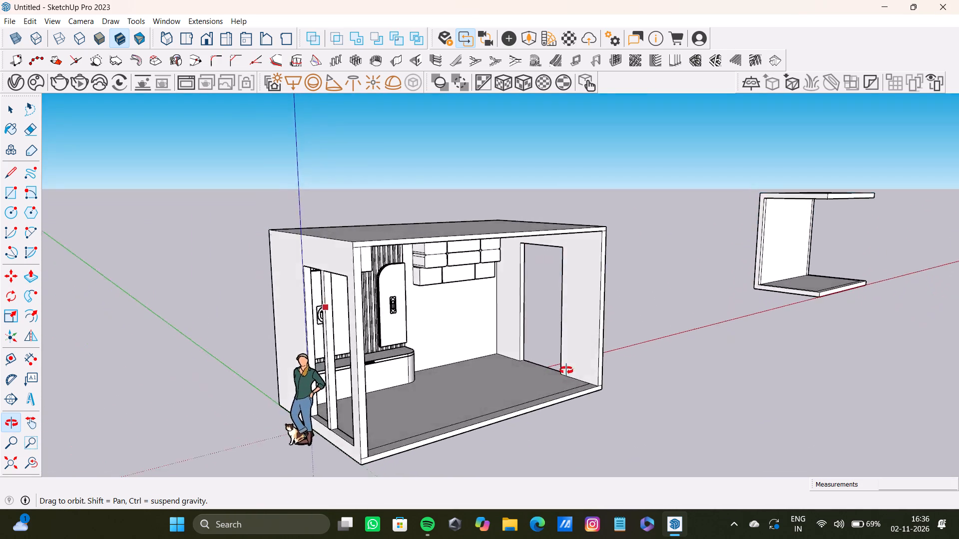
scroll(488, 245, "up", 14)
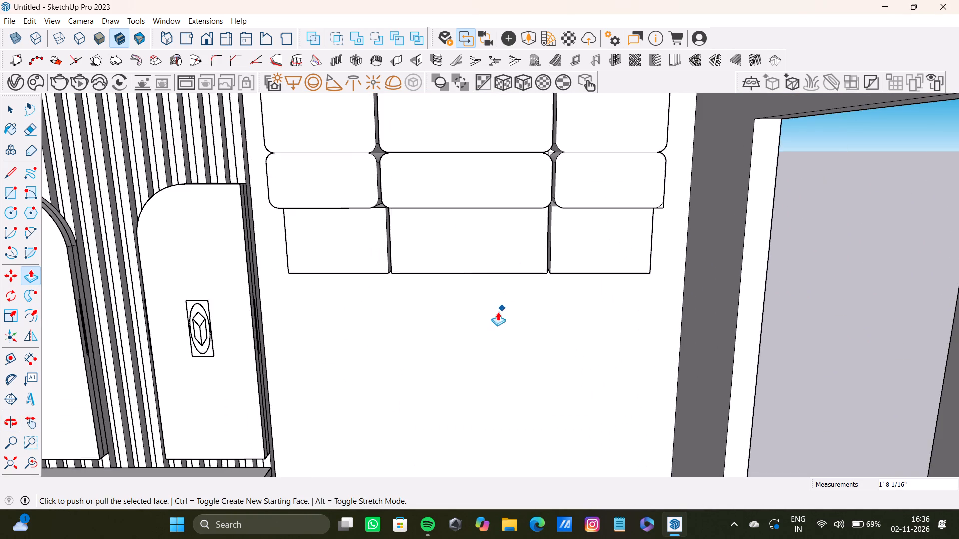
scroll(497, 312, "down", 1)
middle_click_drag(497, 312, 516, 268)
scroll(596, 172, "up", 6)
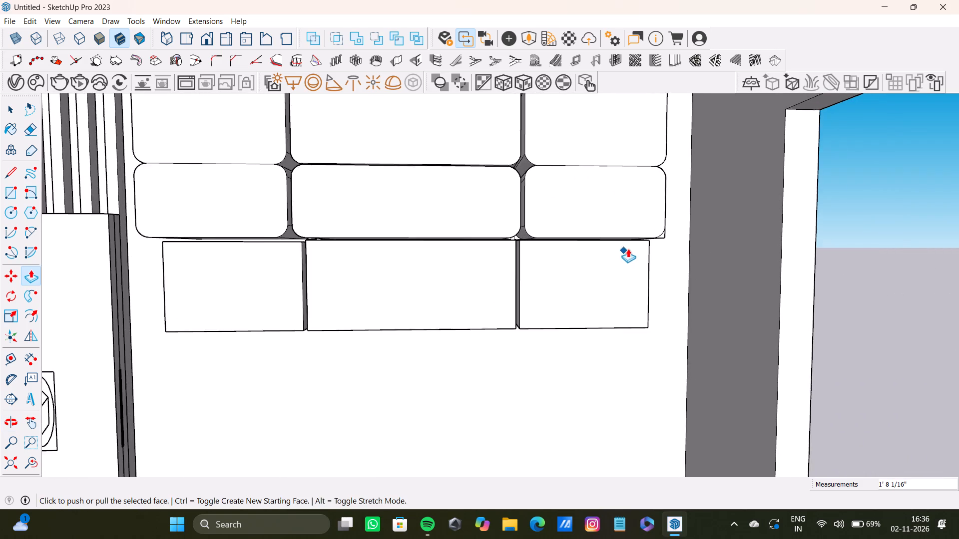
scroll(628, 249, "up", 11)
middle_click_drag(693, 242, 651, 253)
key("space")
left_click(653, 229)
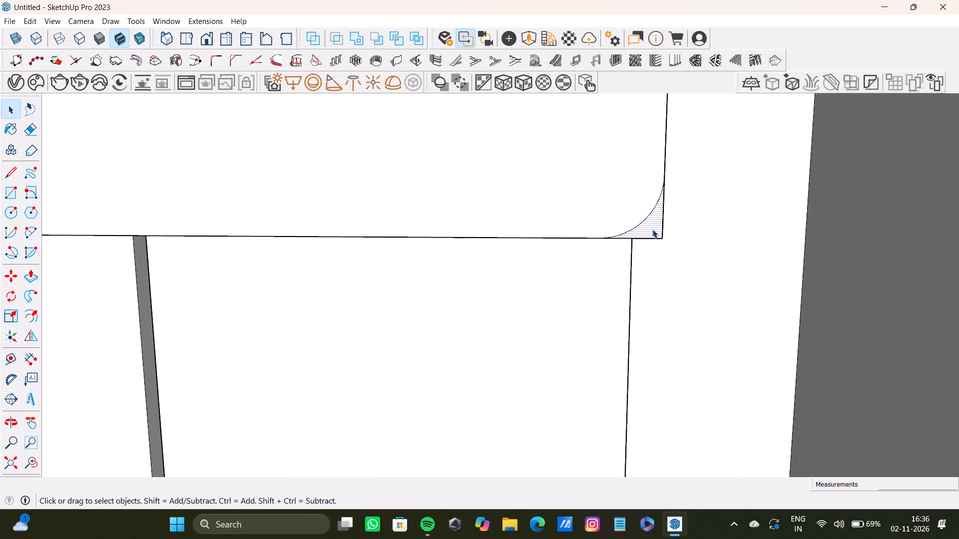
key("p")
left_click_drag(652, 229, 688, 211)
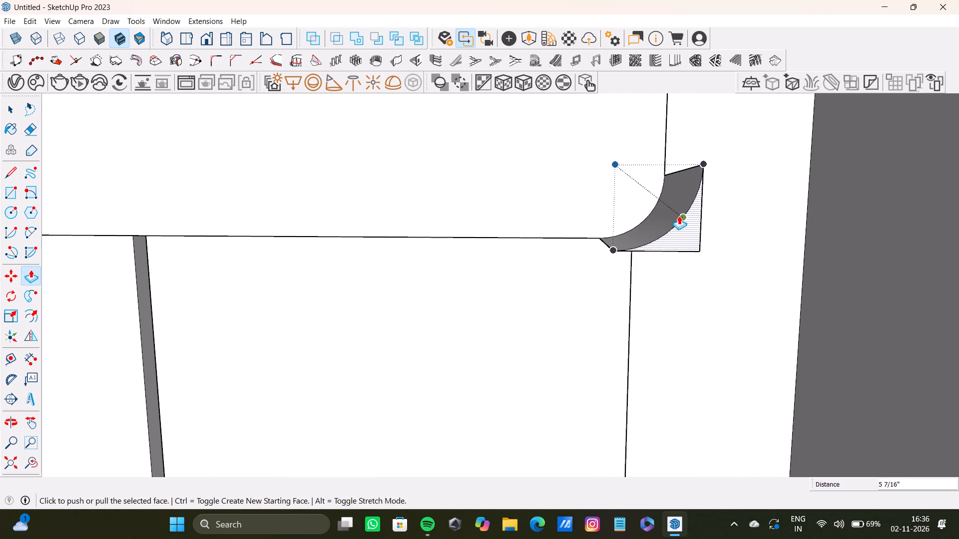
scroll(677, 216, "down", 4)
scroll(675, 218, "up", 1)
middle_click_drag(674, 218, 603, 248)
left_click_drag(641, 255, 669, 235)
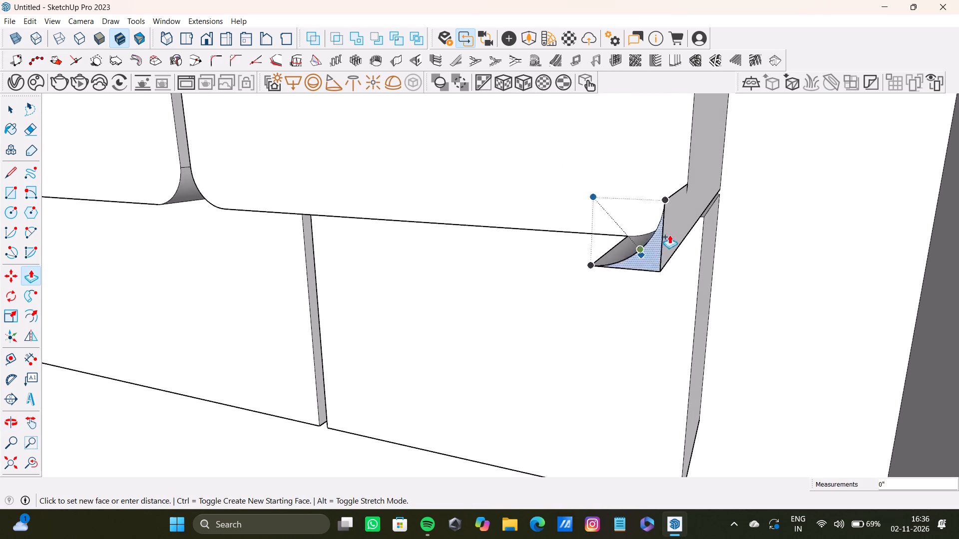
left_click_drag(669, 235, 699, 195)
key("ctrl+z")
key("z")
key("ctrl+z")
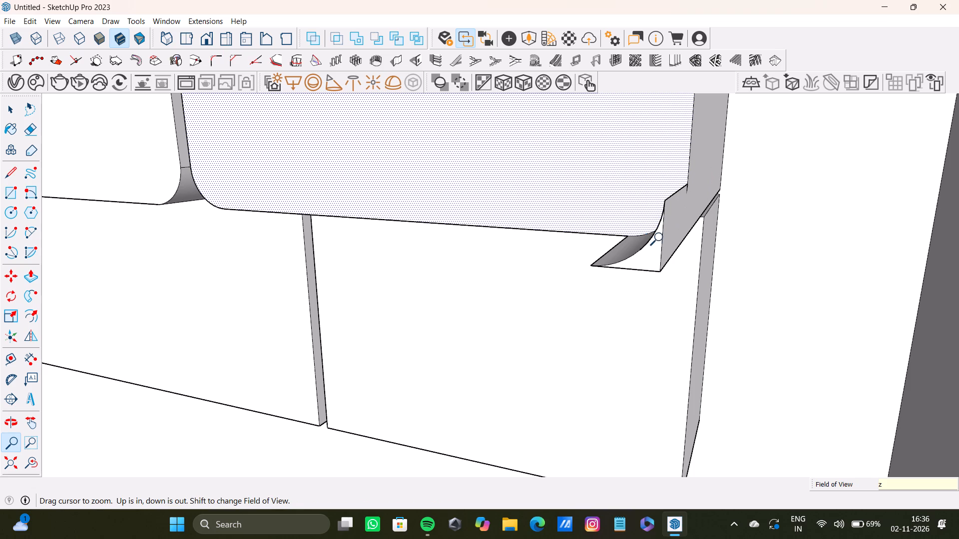
Push the lower rounded right front's bottom-right corner piece back 1' 8 1/16" through the cabinet depth.
key("space")
left_click(677, 233)
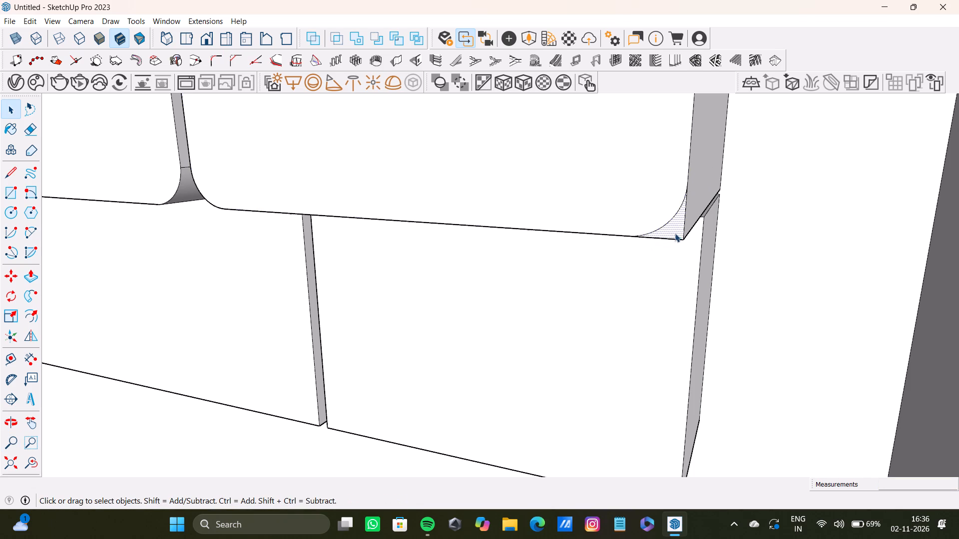
key("p")
left_click_drag(679, 231, 750, 153)
scroll(543, 261, "down", 10)
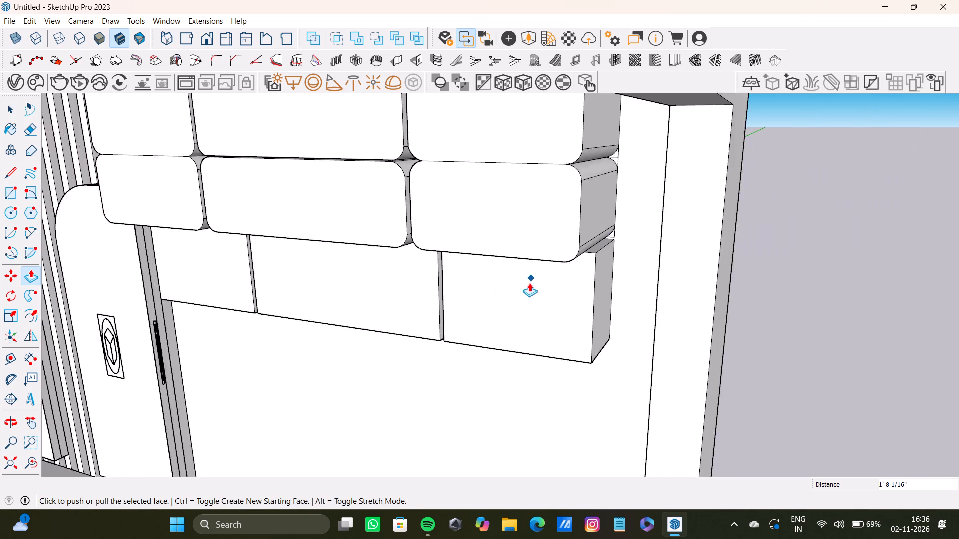
scroll(529, 283, "down", 6)
Select the two leftover corner edges on the wall behind the lower rounded left cabinet's bottom-left corner.
left_click(29, 465)
left_click(14, 465)
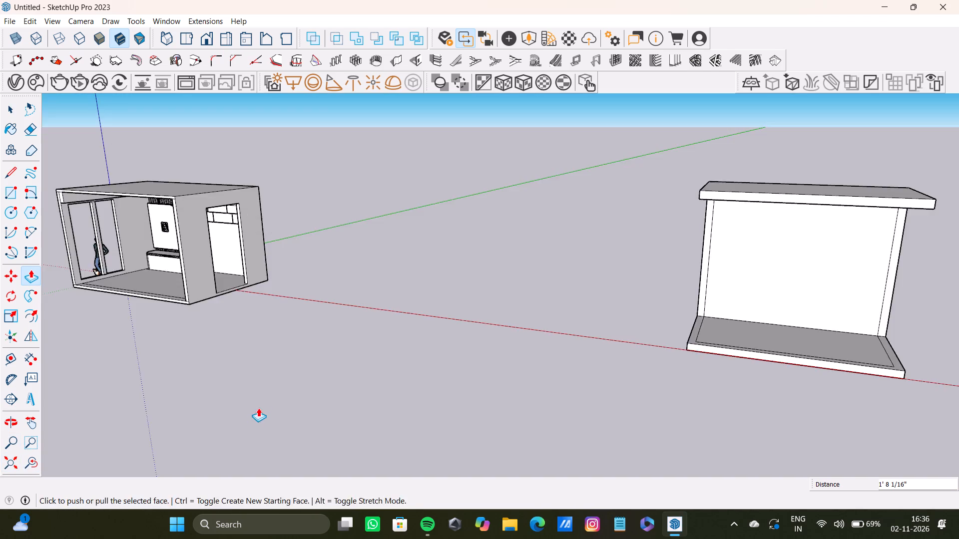
middle_click_drag(261, 405, 623, 360)
scroll(247, 221, "up", 5)
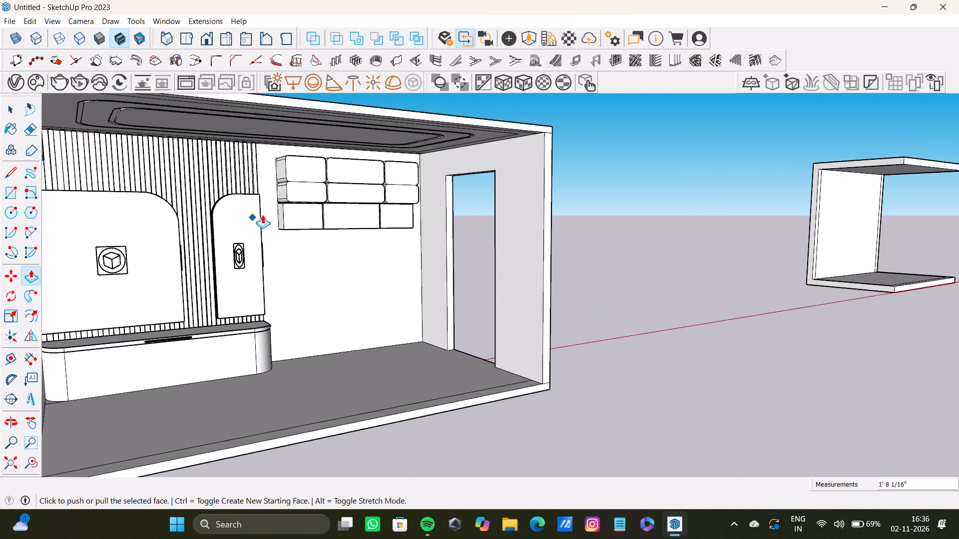
scroll(262, 215, "up", 18)
middle_click_drag(270, 193, 417, 371)
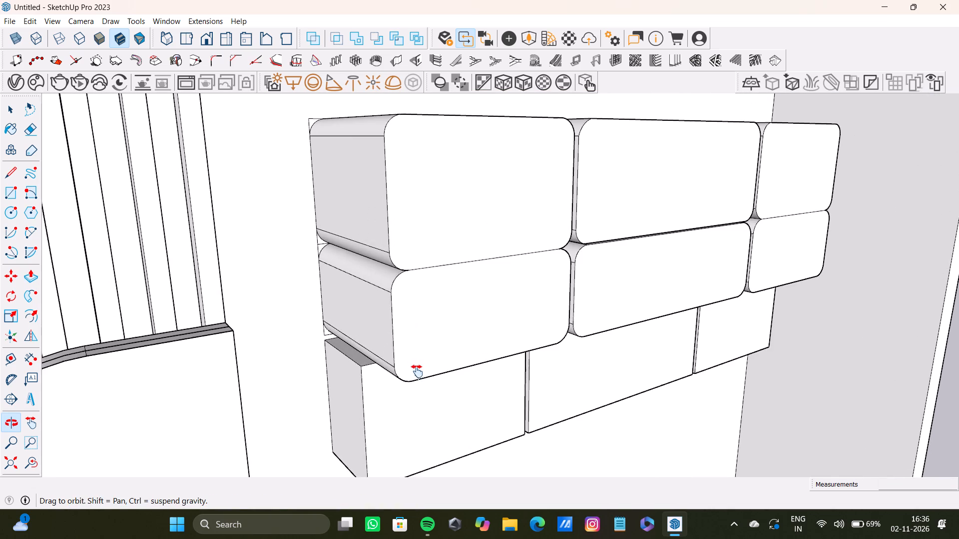
middle_click_drag(417, 371, 417, 364)
scroll(333, 206, "up", 4)
key("space")
scroll(313, 160, "down", 7)
middle_click_drag(308, 162, 413, 313, "shift")
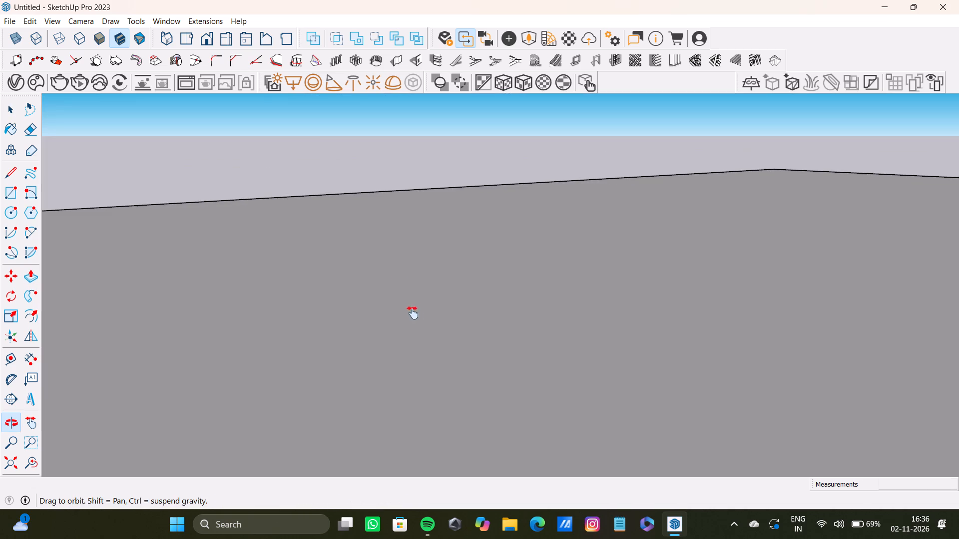
middle_click_drag(413, 313, 406, 288, "shift")
scroll(392, 241, "up", 1, "shift")
left_click(13, 465)
scroll(228, 260, "up", 2)
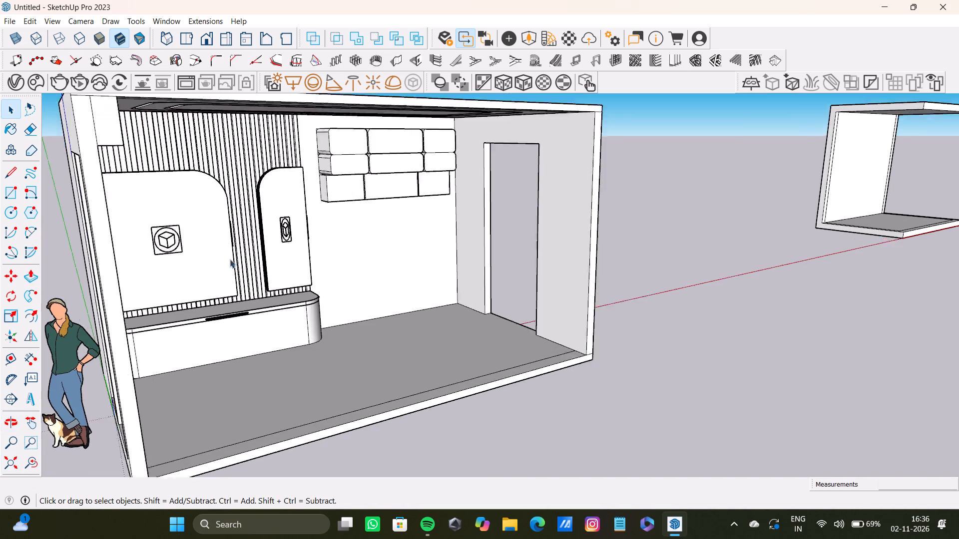
scroll(230, 259, "up", 20)
scroll(230, 259, "up", 4)
middle_click_drag(328, 158, 354, 213, "shift")
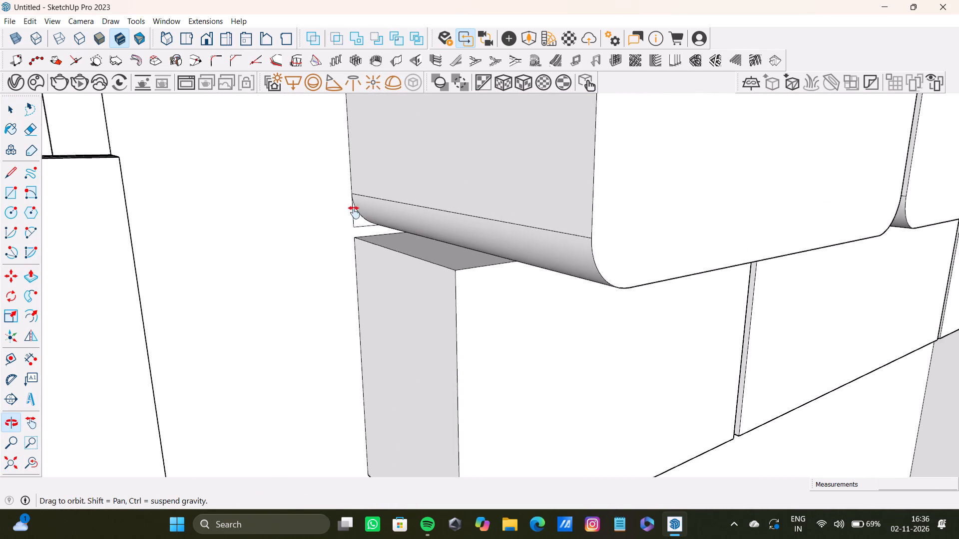
middle_click_drag(354, 213, 354, 210, "shift")
scroll(354, 230, "up", 15)
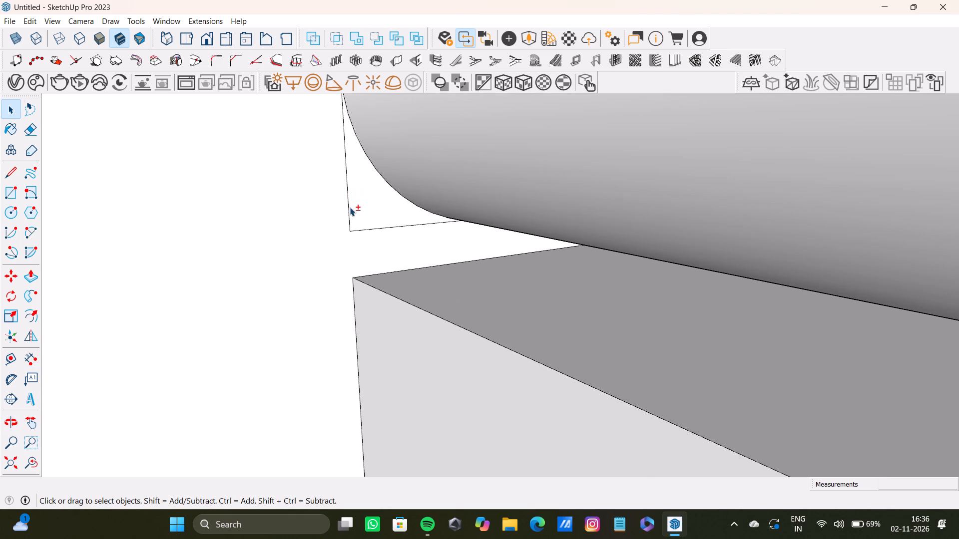
left_click(350, 207, "shift")
left_click(370, 229, "shift")
Add the leftover wall edges at the outer left corners between the upper and lower rounded left cabinets to the selection.
scroll(366, 219, "down", 8, "shift")
middle_click_drag(371, 148, 445, 406, "shift")
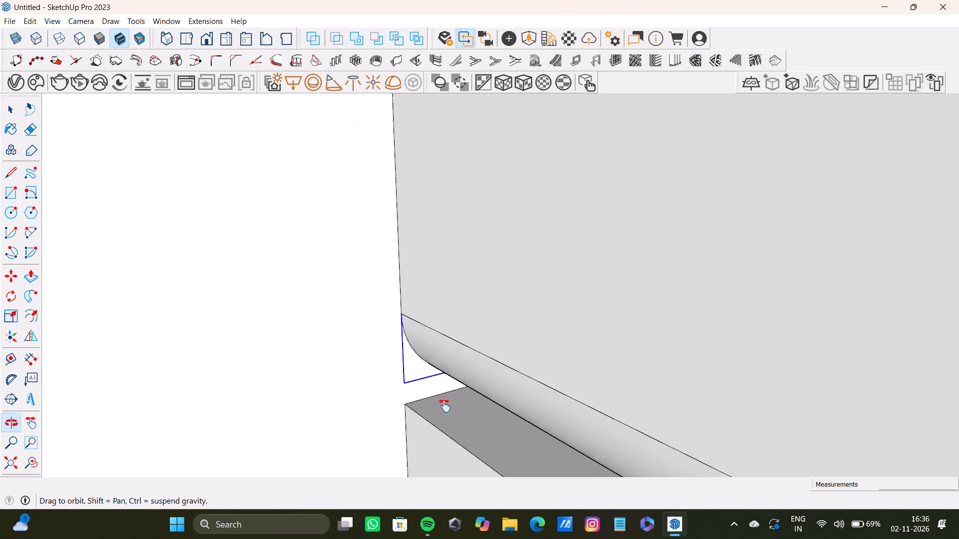
middle_click_drag(445, 406, 445, 405, "shift")
scroll(445, 332, "down", 9, "shift")
scroll(416, 206, "up", 3, "shift")
middle_click_drag(416, 206, 432, 315, "shift")
scroll(435, 270, "up", 8, "shift")
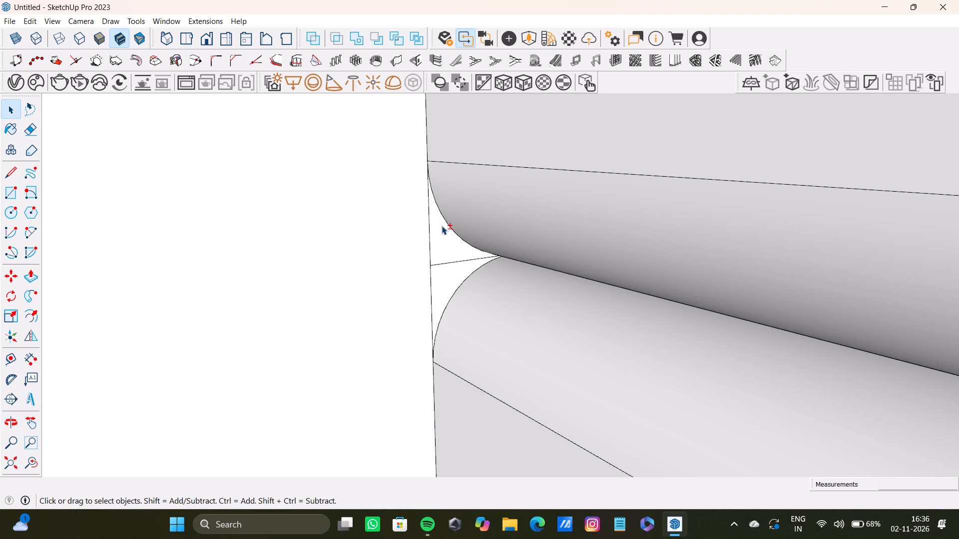
scroll(442, 226, "up", 5, "shift")
left_click(420, 247, "shift")
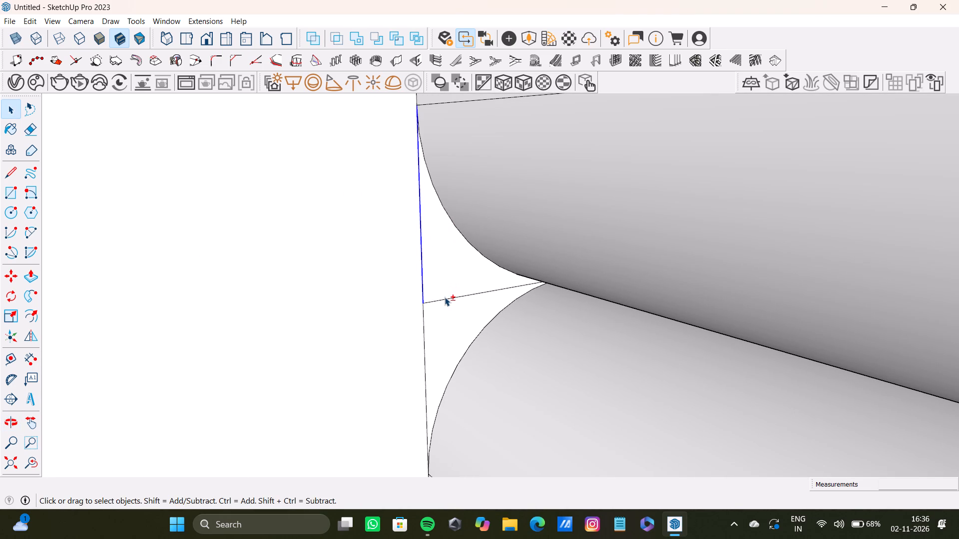
left_click(445, 299, "shift")
left_click(426, 340, "shift")
Add the two leftover wall edges at the upper left cabinet's top-left corner to the selection.
scroll(428, 307, "down", 9, "shift")
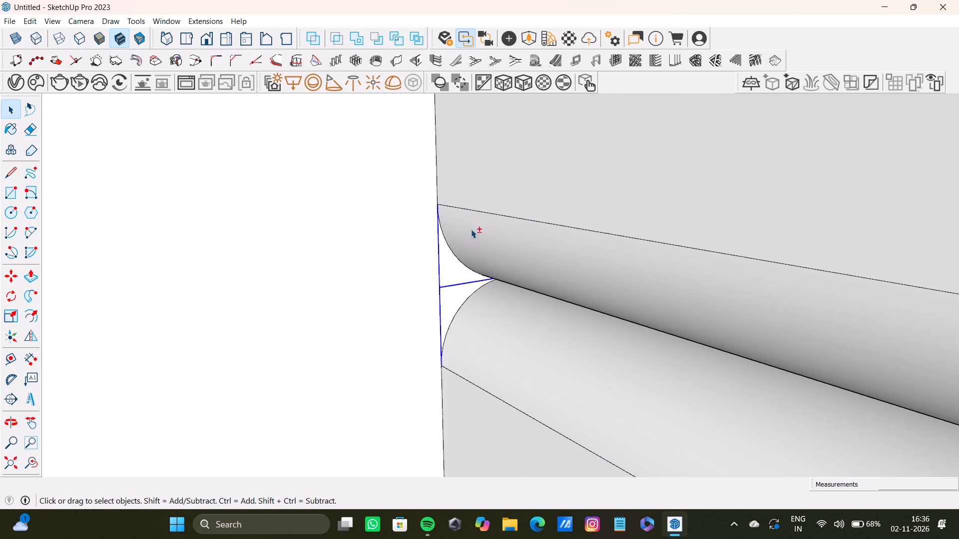
middle_click_drag(471, 216, 500, 402, "shift")
scroll(477, 318, "down", 10, "shift")
middle_click_drag(487, 160, 531, 465, "shift")
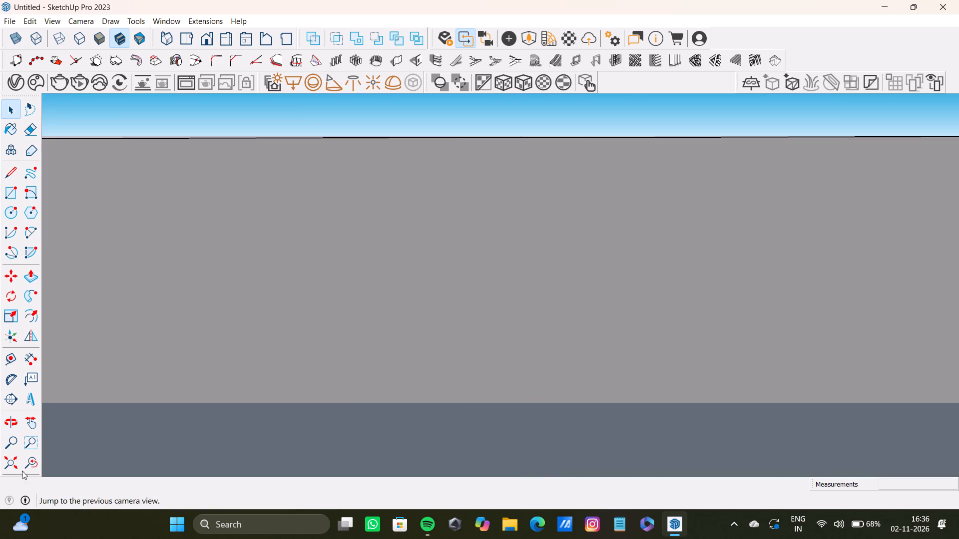
left_click(28, 459, "shift")
middle_click_drag(516, 187, 579, 390, "shift")
scroll(550, 273, "up", 18, "shift")
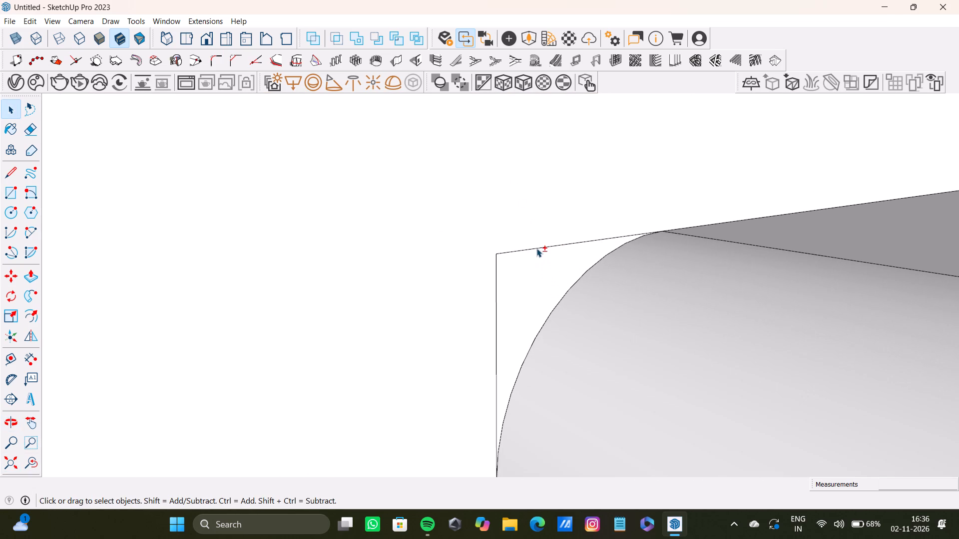
left_click(536, 248, "shift")
left_click(495, 314, "shift")
Add the four leftover wall edges at the facing top corners of the upper left and upper middle cabinets to the selection.
scroll(498, 317, "down", 5, "shift")
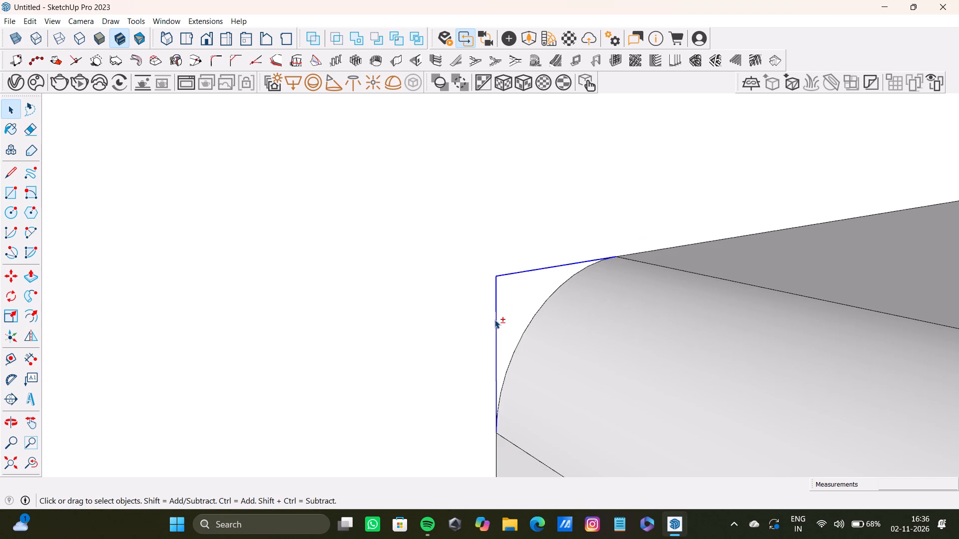
scroll(494, 319, "down", 20, "shift")
scroll(494, 319, "down", 1, "shift")
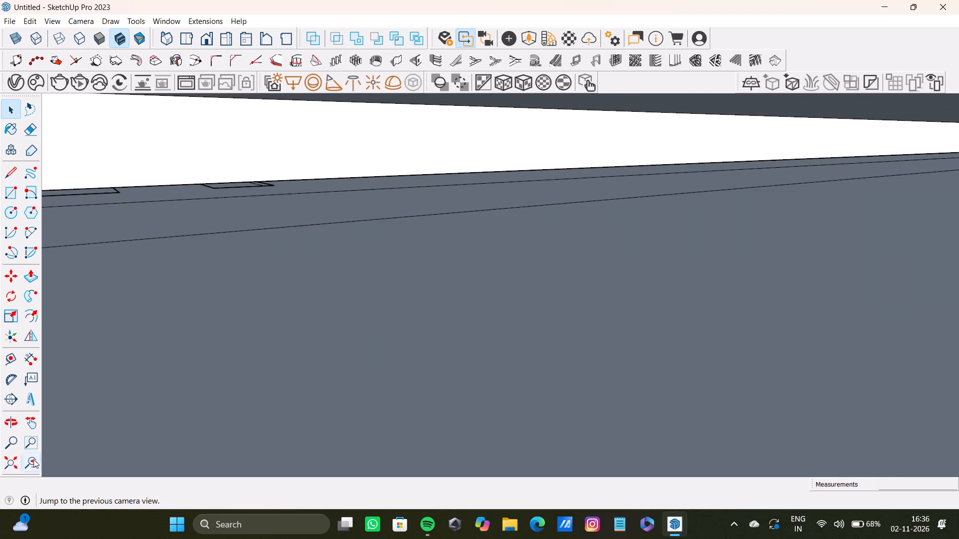
left_click(33, 459, "shift")
middle_click_drag(418, 415, 188, 352)
scroll(403, 359, "down", 8)
left_click(17, 463)
scroll(379, 390, "down", 5)
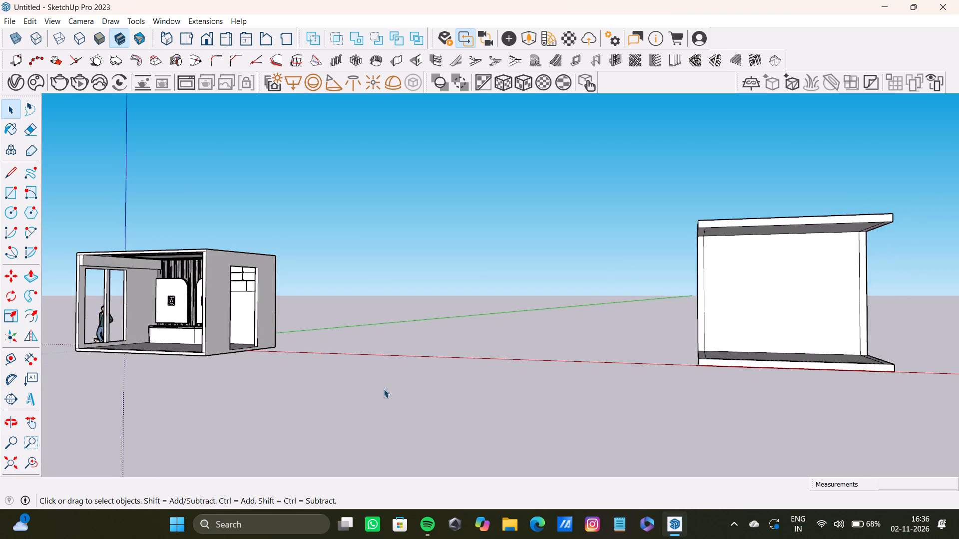
middle_click_drag(432, 344, 604, 369, "shift")
scroll(170, 334, "up", 9)
middle_click_drag(263, 332, 377, 234, "shift")
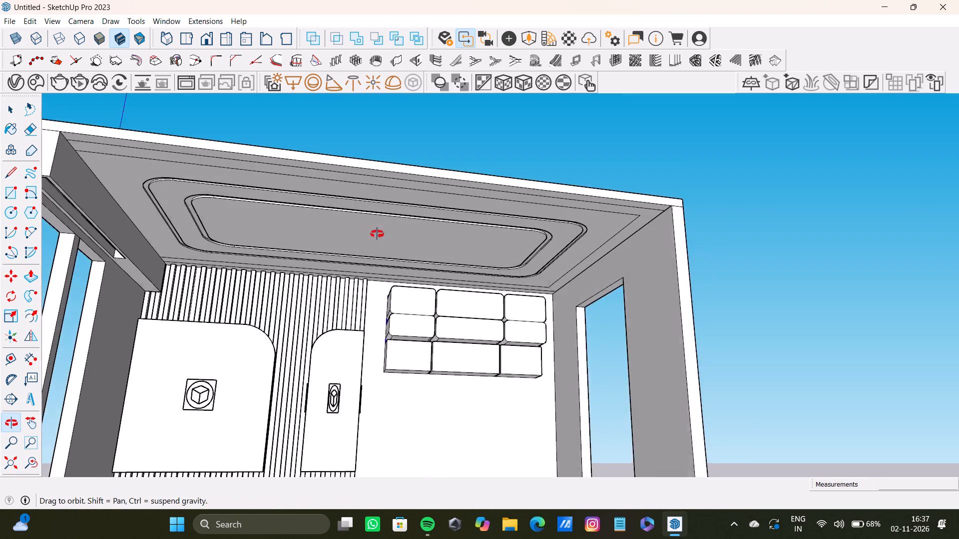
middle_click_drag(377, 234, 374, 234, "shift")
scroll(422, 332, "up", 20)
scroll(422, 332, "up", 5)
middle_click_drag(422, 220, 355, 293)
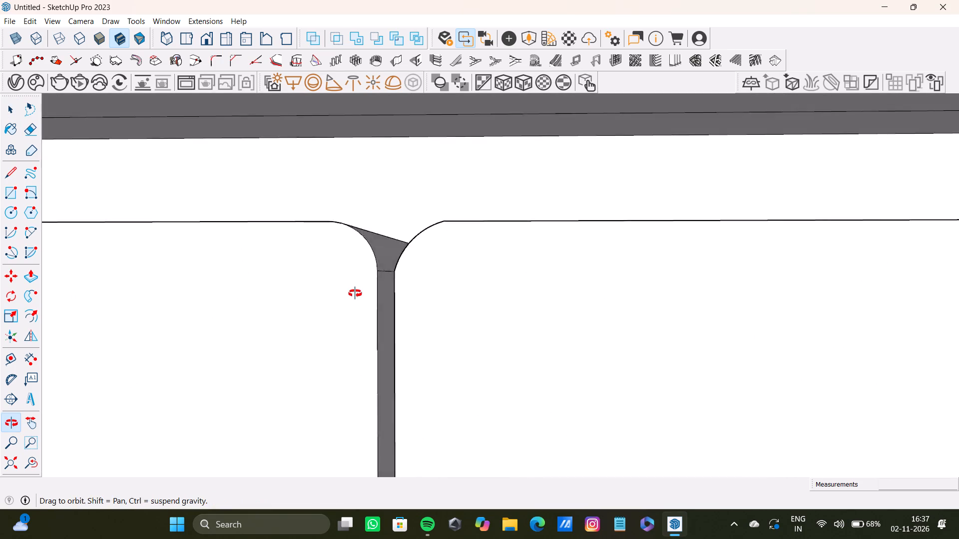
middle_click_drag(355, 293, 372, 327)
scroll(414, 232, "up", 15, "shift")
left_click(431, 224, "shift")
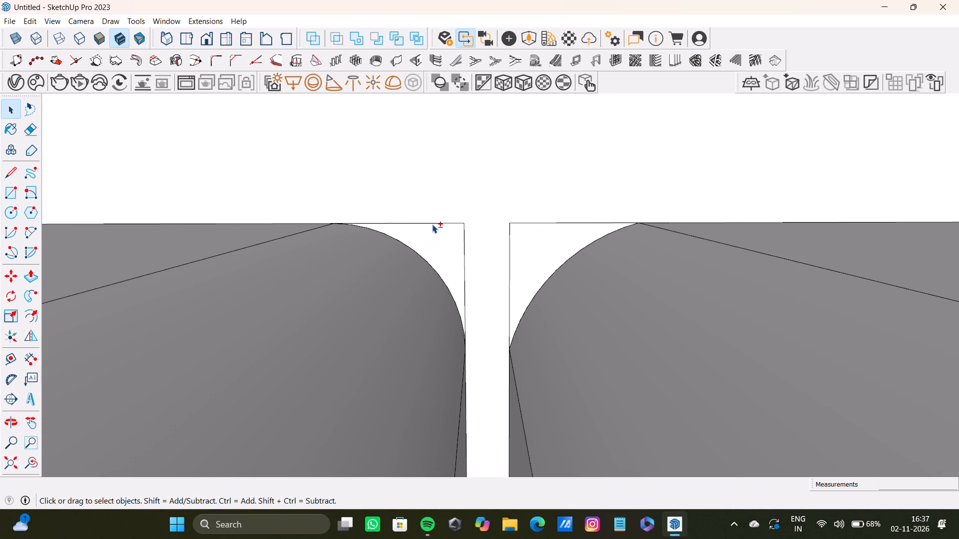
left_click(463, 253, "shift")
left_click(515, 222, "shift")
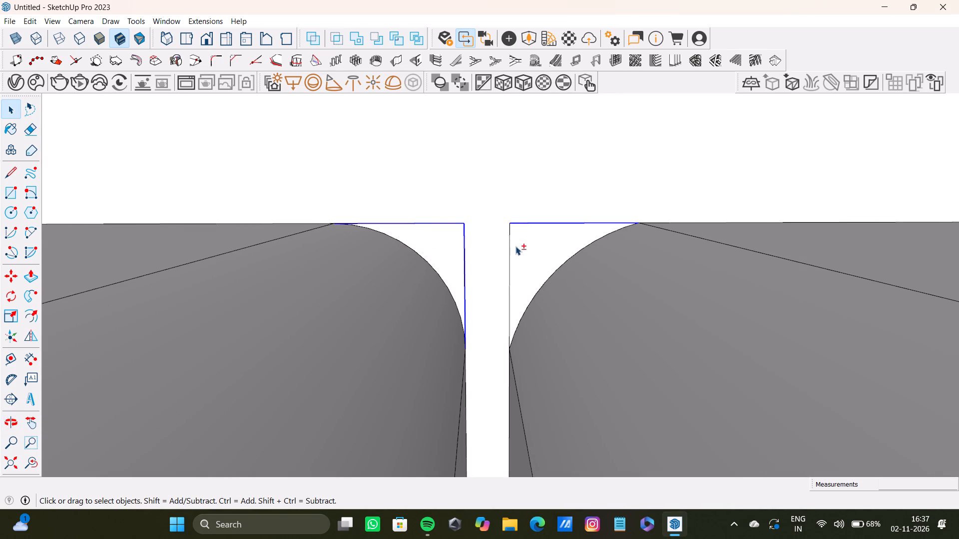
left_click(508, 252, "shift")
Add the leftover wall edges where the upper and lower rounded left and middle cabinets meet to the selection, keeping the wall face out.
scroll(503, 277, "down", 18, "shift")
middle_click_drag(494, 341, 471, 210, "shift")
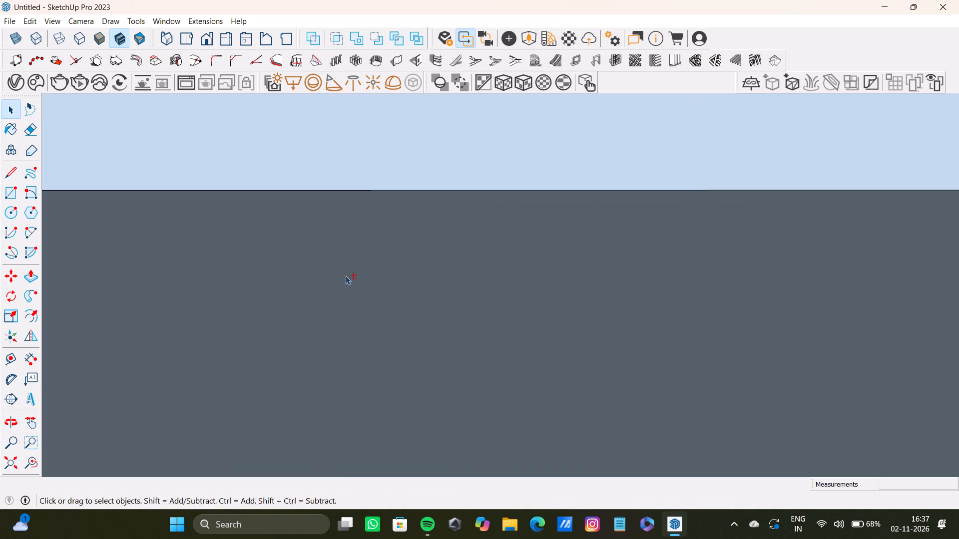
left_click(28, 463, "shift")
left_click(4, 458, "shift")
scroll(372, 283, "up", 3)
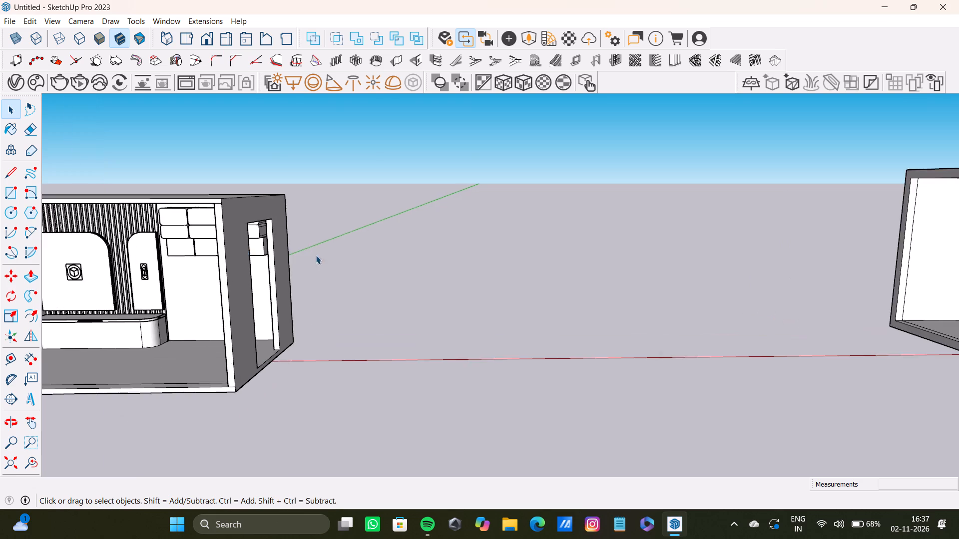
scroll(316, 255, "up", 20)
scroll(316, 255, "up", 10)
middle_click_drag(191, 203, 231, 205)
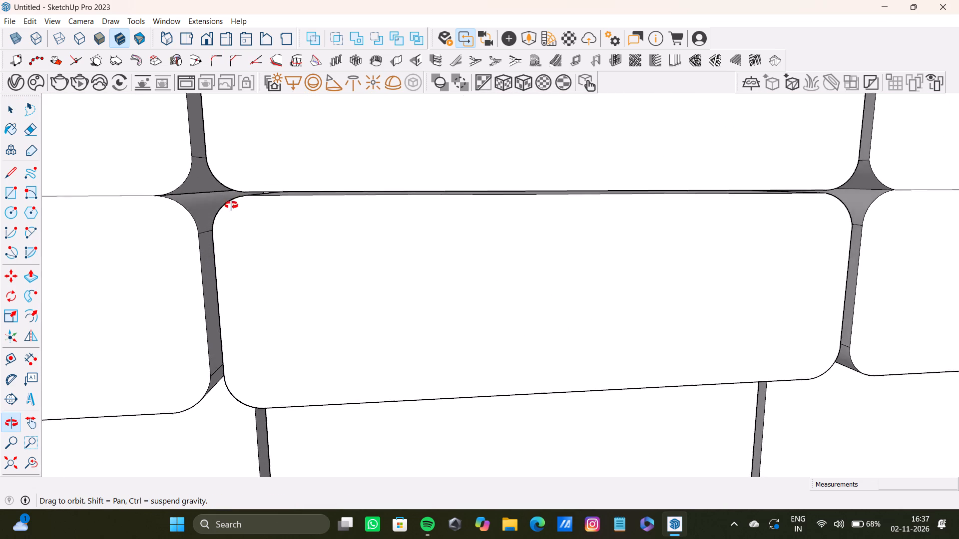
middle_click_drag(231, 205, 273, 211)
scroll(273, 210, "up", 16)
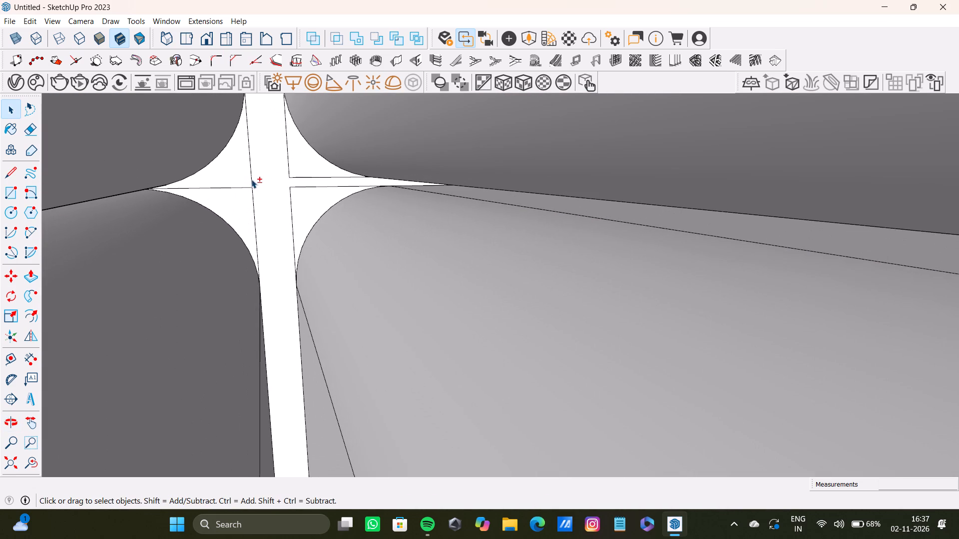
left_click(251, 179, "shift")
left_click(248, 187, "shift")
left_click(253, 212, "shift")
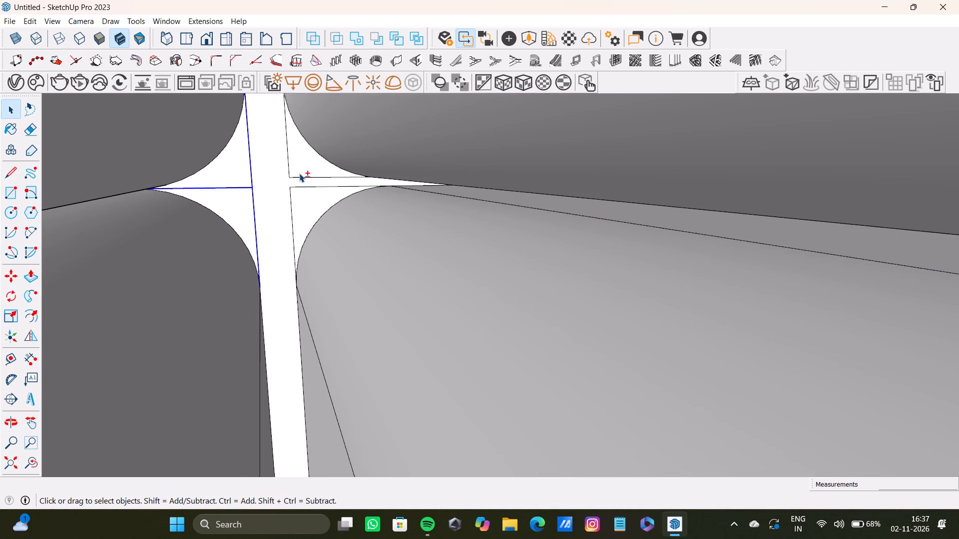
left_click(300, 175, "shift")
left_click(287, 170, "shift")
left_click(297, 171, "shift")
left_click(302, 187, "shift")
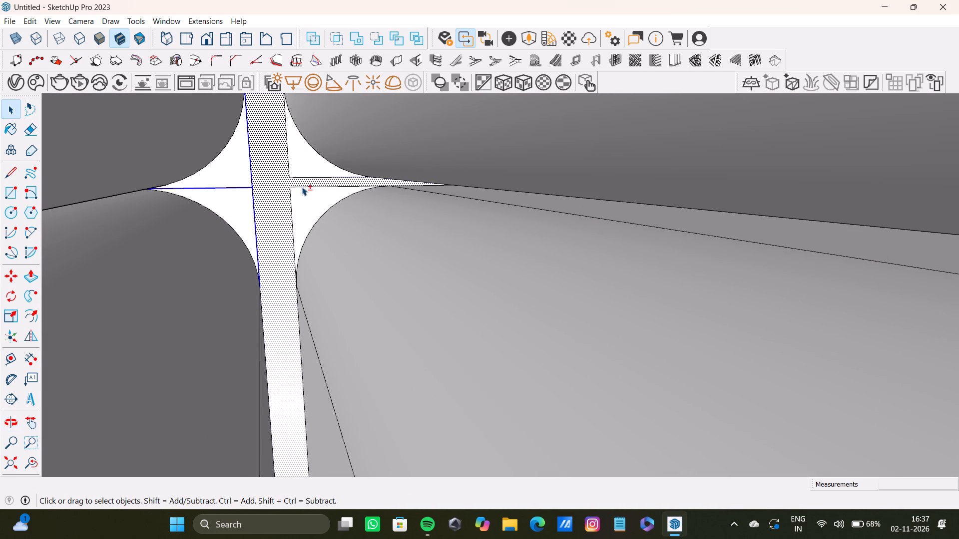
left_click(271, 184, "shift")
left_click(289, 169, "shift")
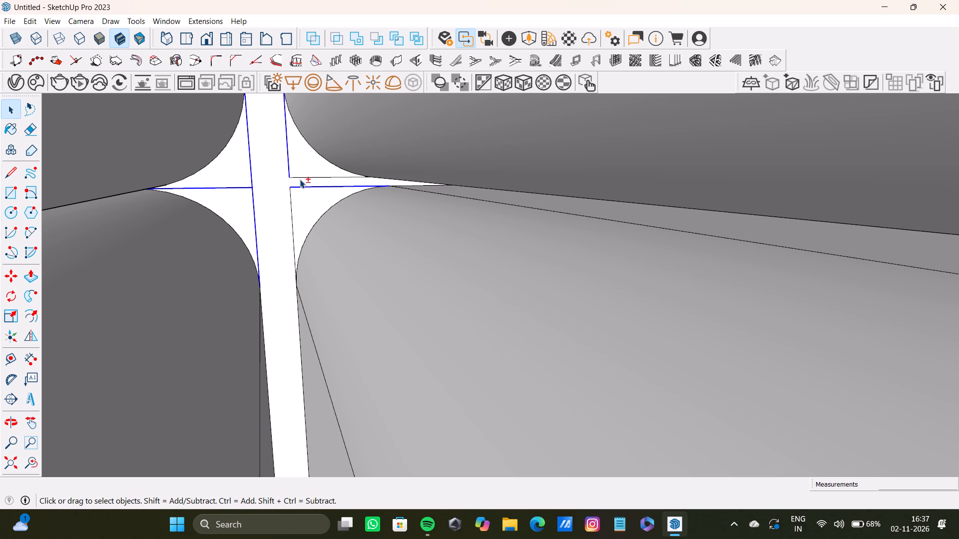
left_click(302, 176, "shift")
left_click(290, 202, "shift")
Add the four leftover wall edges at the facing bottom corners of the lower rounded left and middle cabinets to the selection.
scroll(291, 274, "down", 3, "shift")
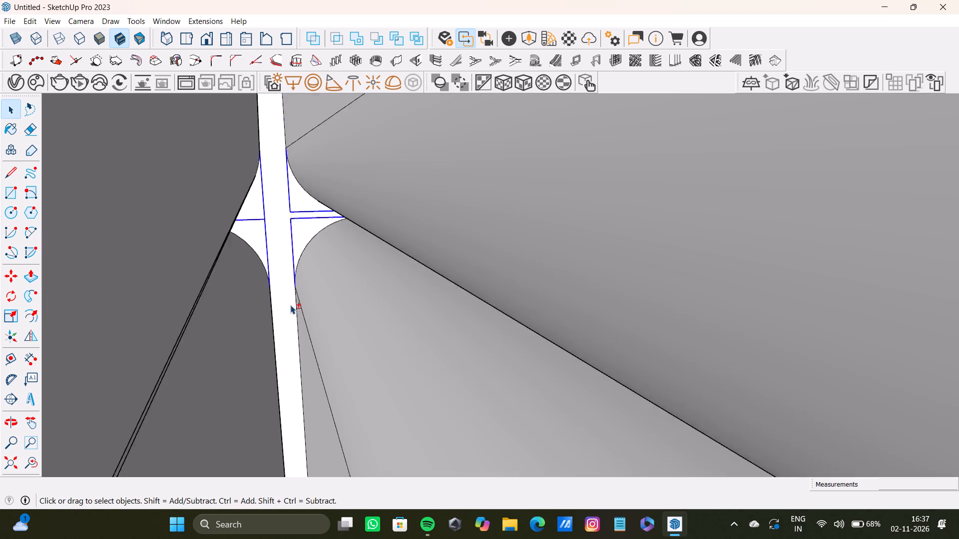
scroll(290, 305, "down", 10, "shift")
middle_click_drag(289, 332, 239, 94, "shift")
scroll(247, 267, "down", 6, "shift")
middle_click_drag(250, 267, 233, 138, "shift")
scroll(221, 315, "down", 5, "shift")
middle_click_drag(223, 359, 227, 144, "shift")
scroll(230, 361, "up", 5, "shift")
scroll(230, 375, "down", 5, "shift")
middle_click_drag(234, 382, 199, 147, "shift")
scroll(219, 317, "down", 4, "shift")
middle_click_drag(216, 387, 213, 143, "shift")
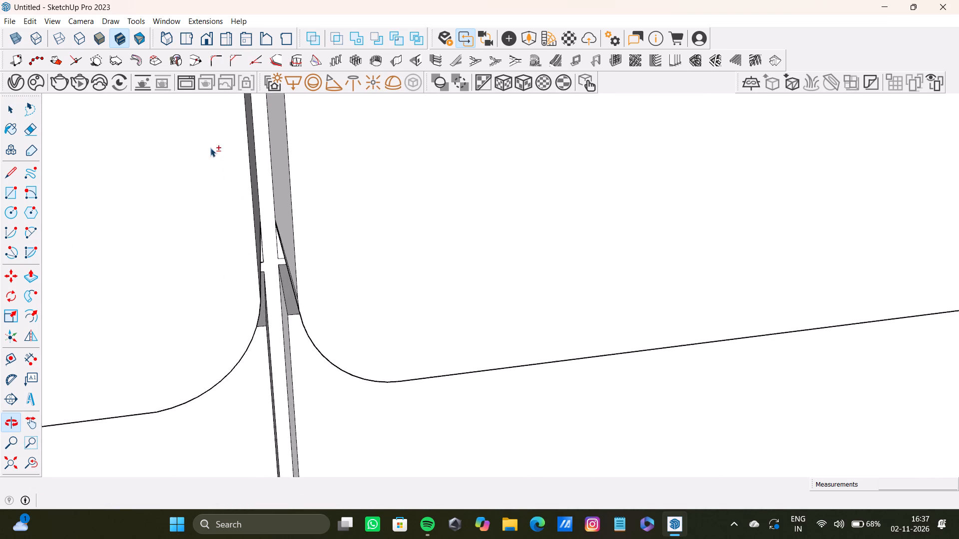
scroll(242, 269, "up", 5, "shift")
middle_click_drag(330, 341, 275, 187, "shift")
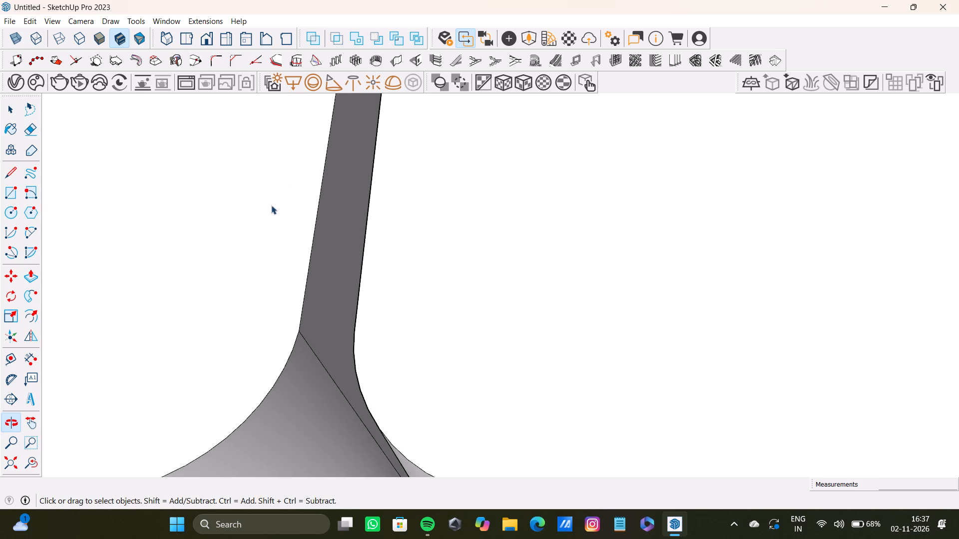
scroll(290, 300, "down", 5)
middle_click_drag(322, 349, 414, 328, "shift")
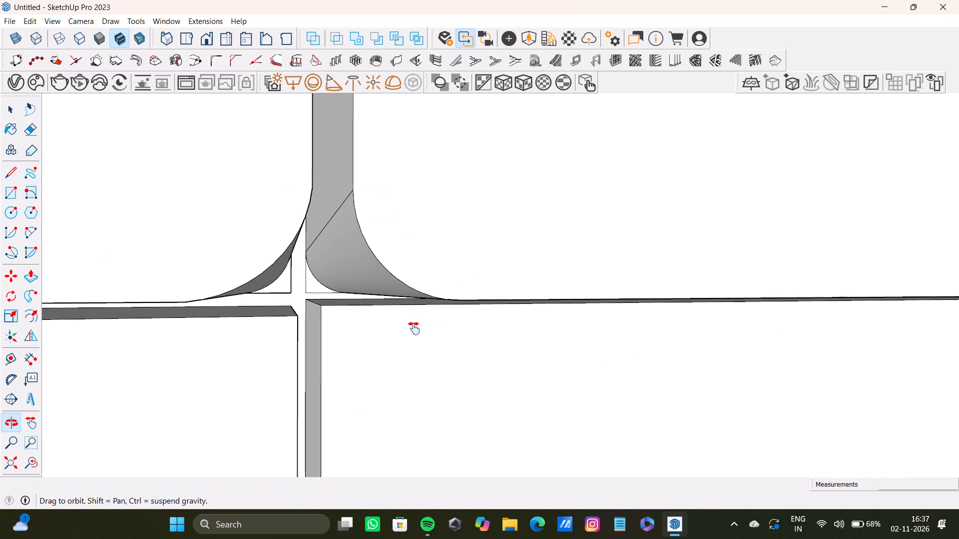
middle_click_drag(414, 328, 406, 328, "shift")
scroll(200, 292, "up", 18, "shift")
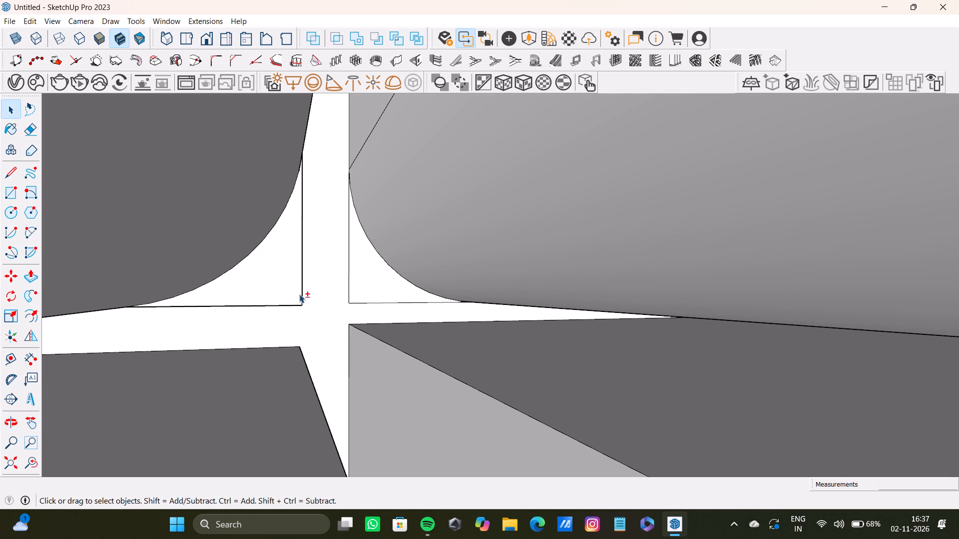
left_click(302, 295, "shift")
left_click(294, 305, "shift")
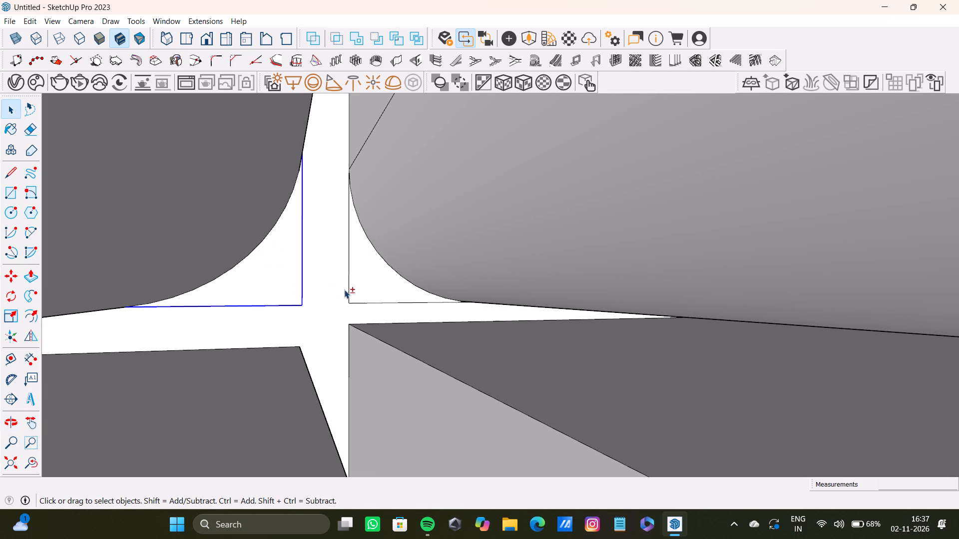
left_click(348, 293, "shift")
left_click(366, 302, "shift")
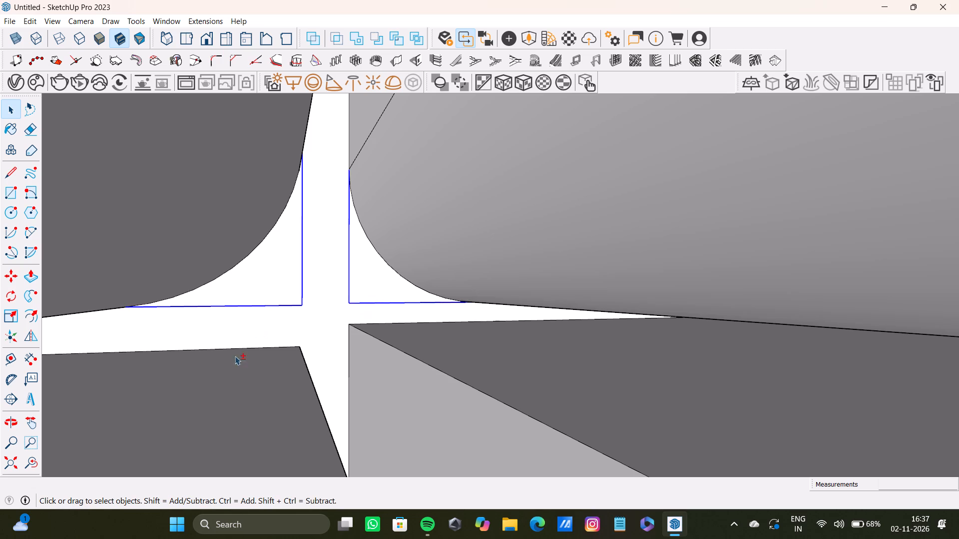
Add the four leftover wall edges at the facing top corners of the upper middle and upper right cabinets to the selection.
scroll(374, 354, "down", 7, "shift")
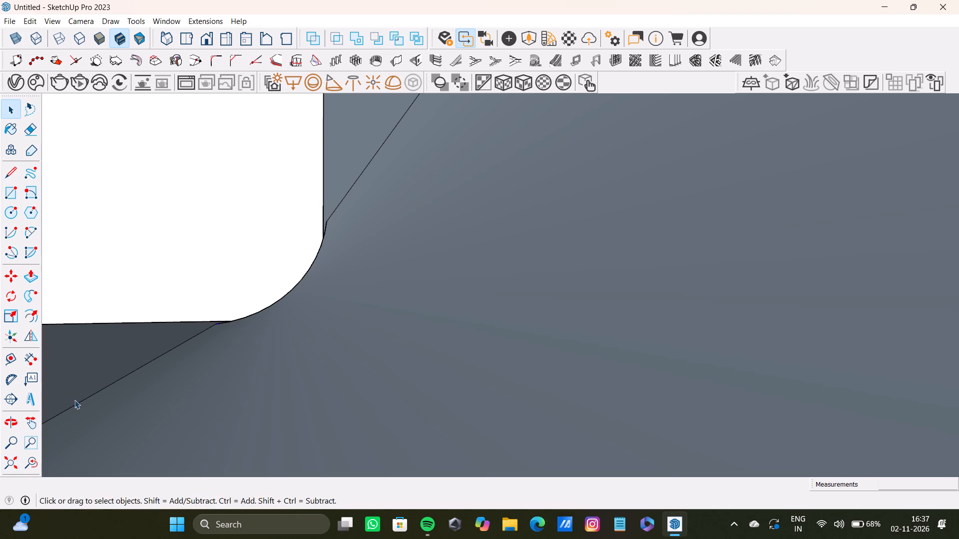
left_click(38, 465)
left_click(8, 463)
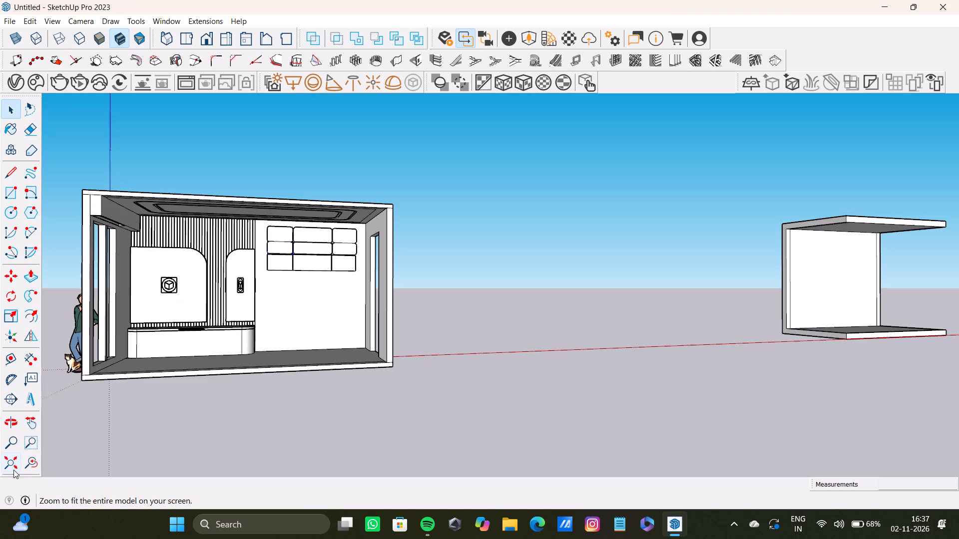
middle_click_drag(249, 305, 248, 295)
scroll(280, 238, "up", 17)
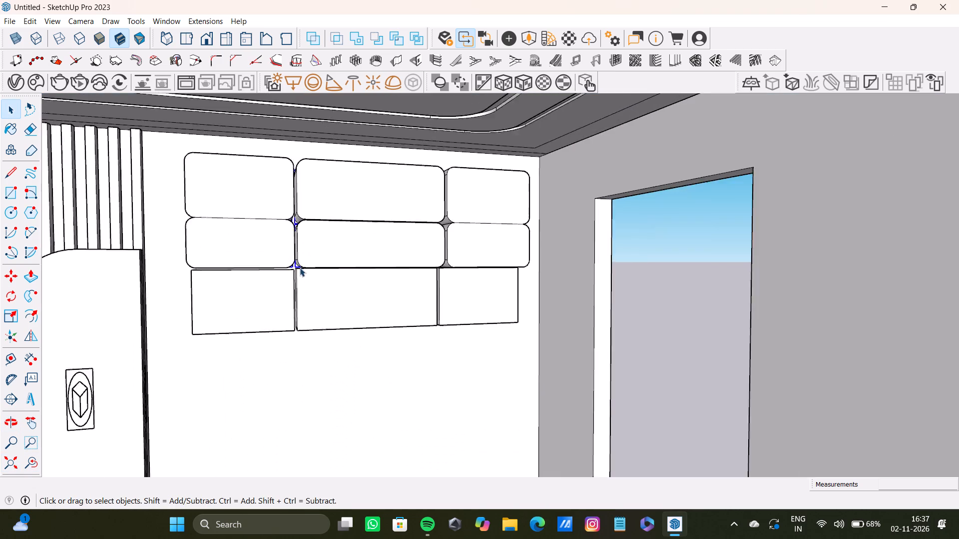
scroll(300, 268, "up", 11)
scroll(291, 261, "down", 12)
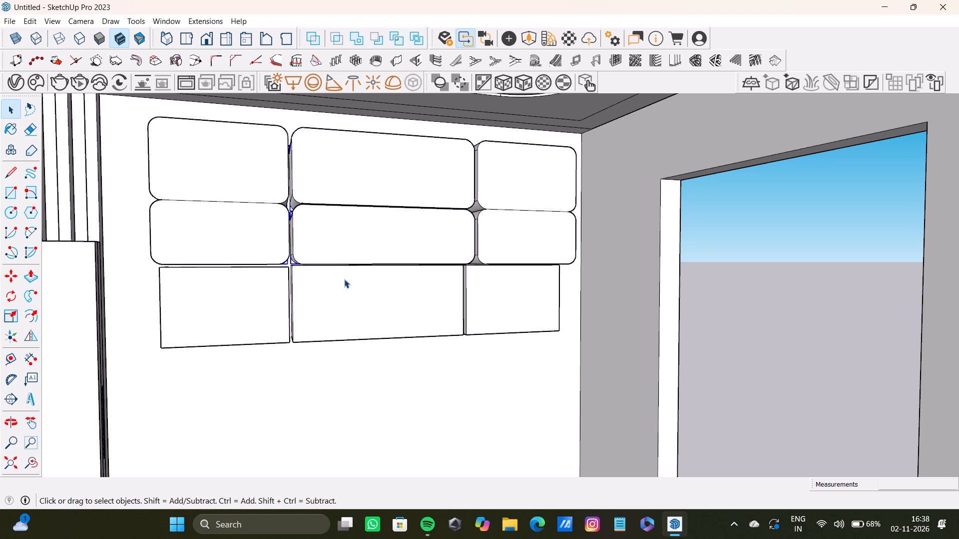
scroll(271, 279, "up", 15)
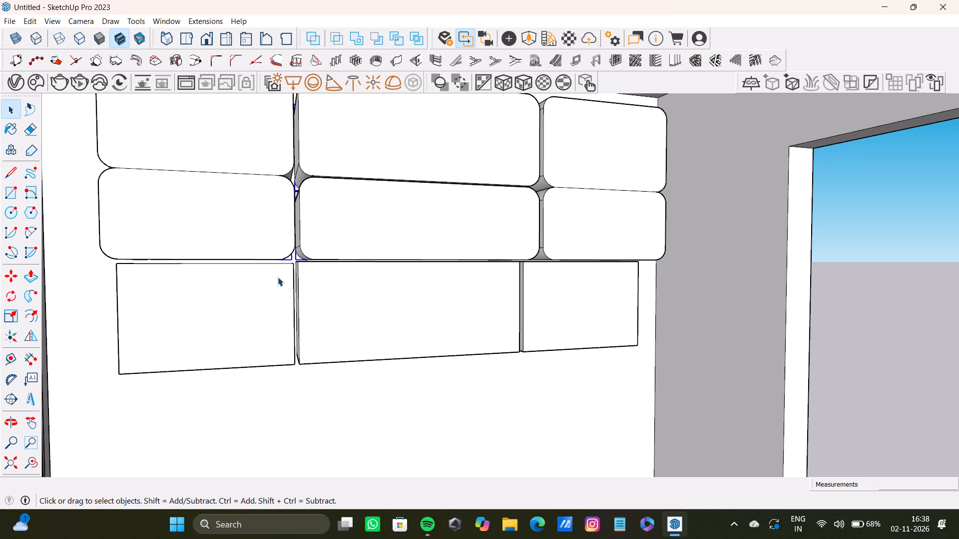
scroll(495, 215, "up", 12)
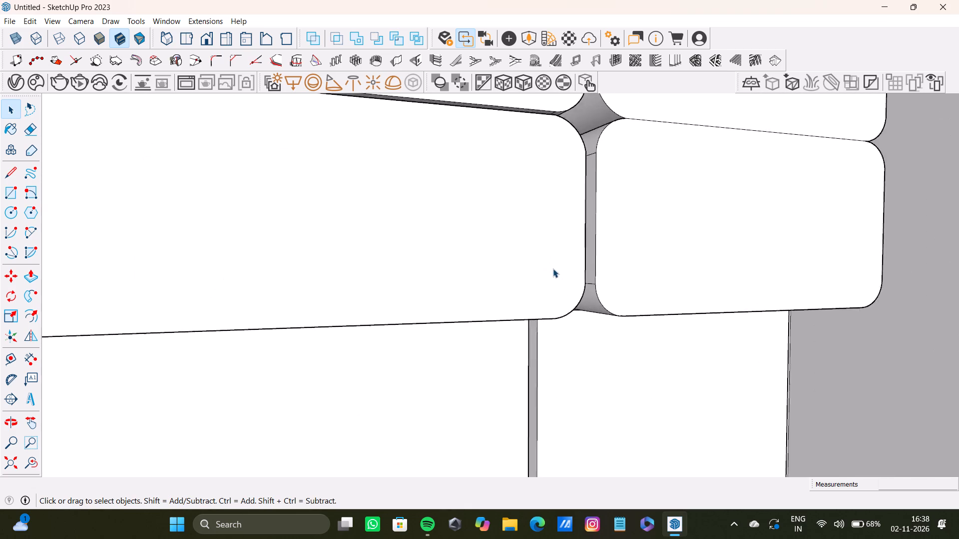
scroll(553, 269, "up", 2)
middle_click_drag(569, 285, 478, 303)
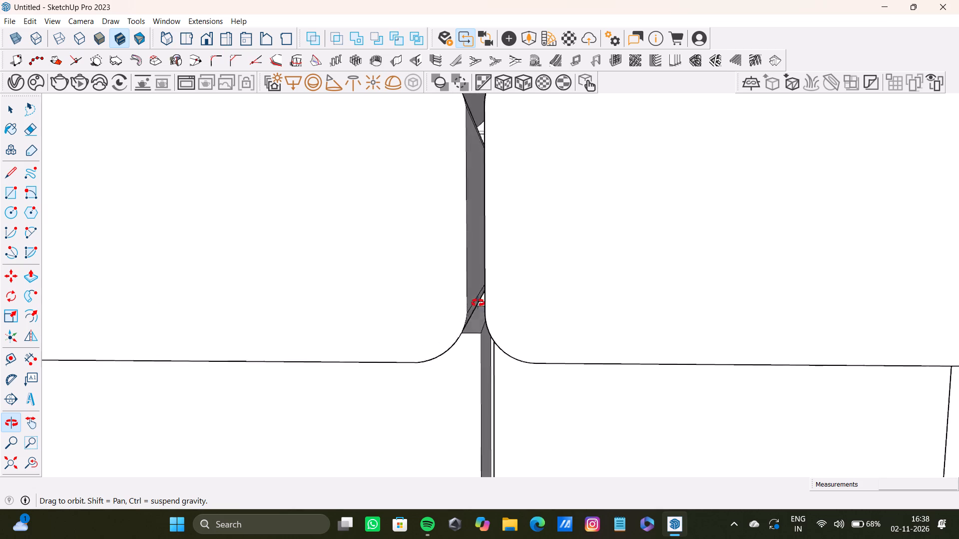
middle_click_drag(478, 303, 481, 313)
scroll(454, 259, "down", 9)
middle_click_drag(445, 232, 493, 319, "shift")
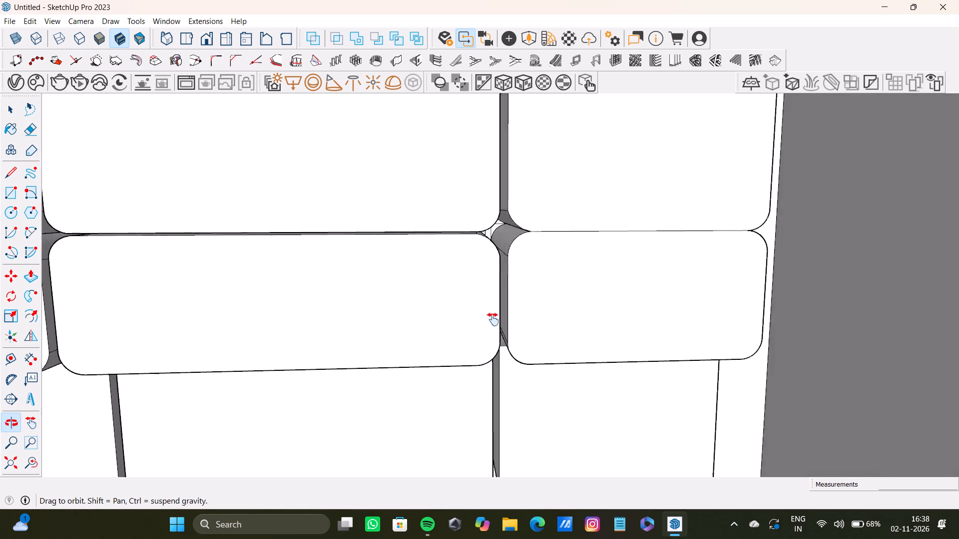
middle_click_drag(493, 319, 462, 437, "shift")
scroll(472, 199, "up", 9, "shift")
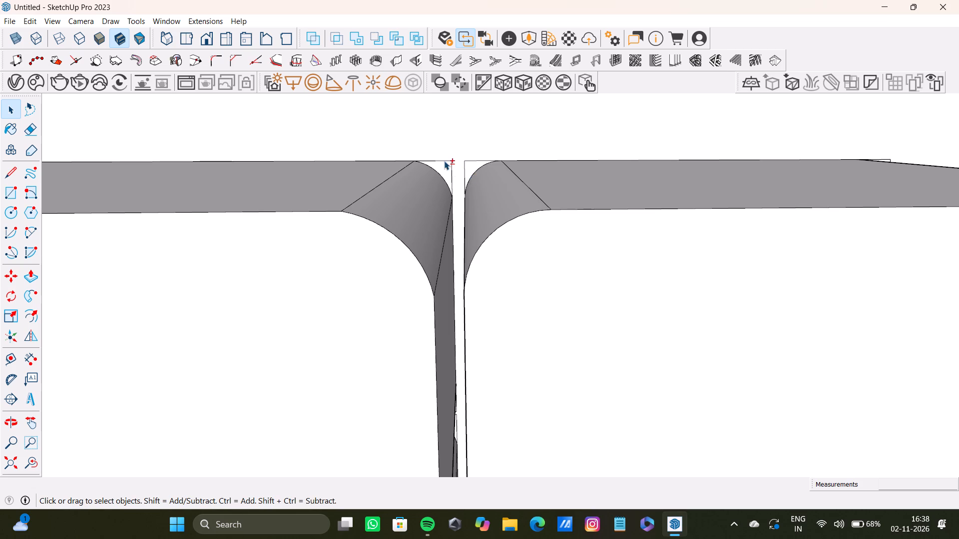
scroll(436, 158, "up", 11, "shift")
left_click(453, 159, "shift")
left_click(478, 155, "shift")
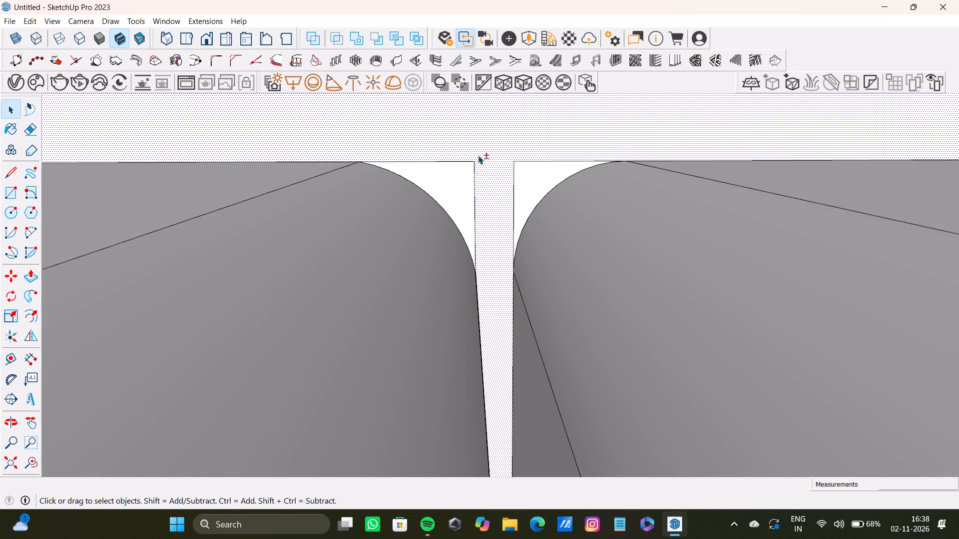
left_click(463, 161, "shift")
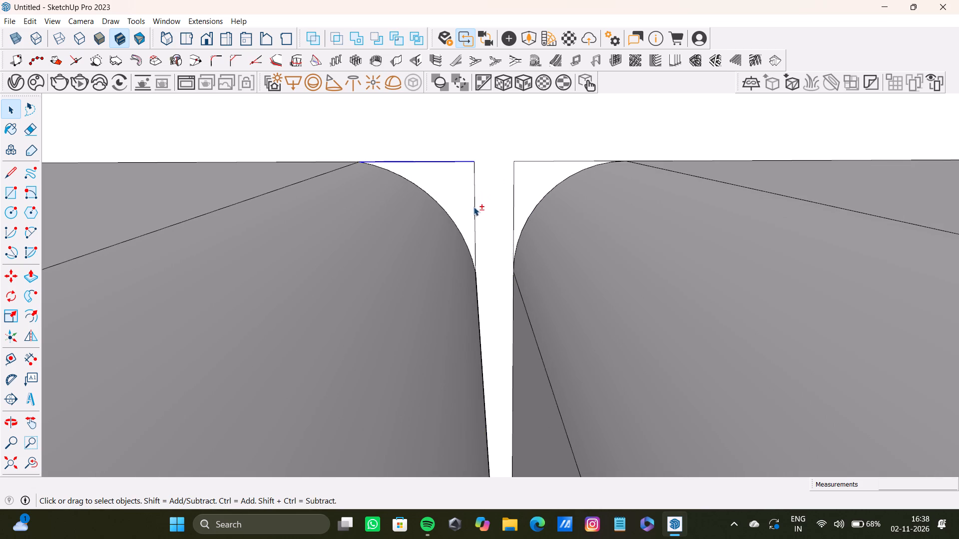
left_click(474, 207, "shift")
left_click(533, 160, "shift")
left_click(515, 194, "shift")
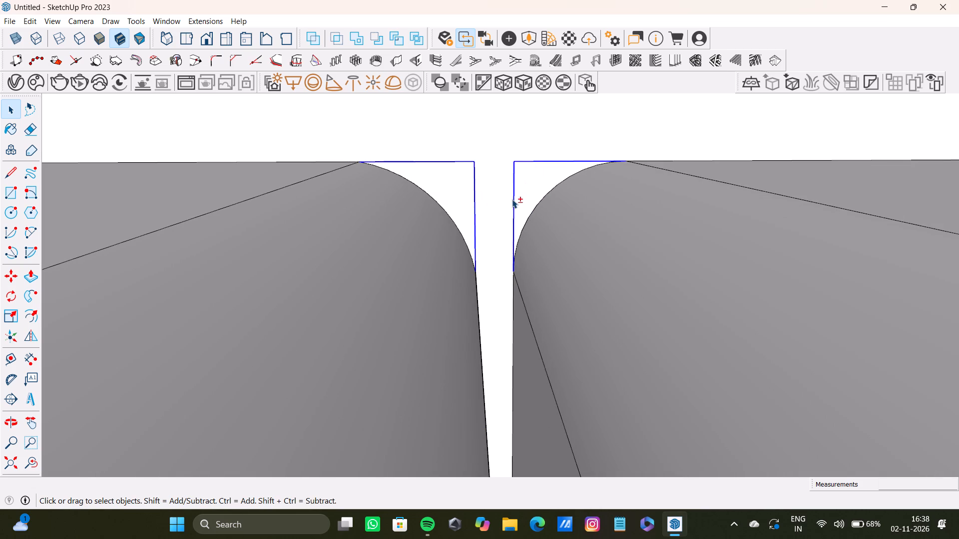
Add the leftover wall edges where the upper and lower rounded middle and right cabinets meet to the selection, without any wall face.
scroll(513, 198, "down", 20, "shift")
scroll(513, 198, "down", 1, "shift")
middle_click_drag(508, 254, 444, 82, "shift")
scroll(455, 141, "down", 3, "shift")
scroll(448, 199, "up", 8, "shift")
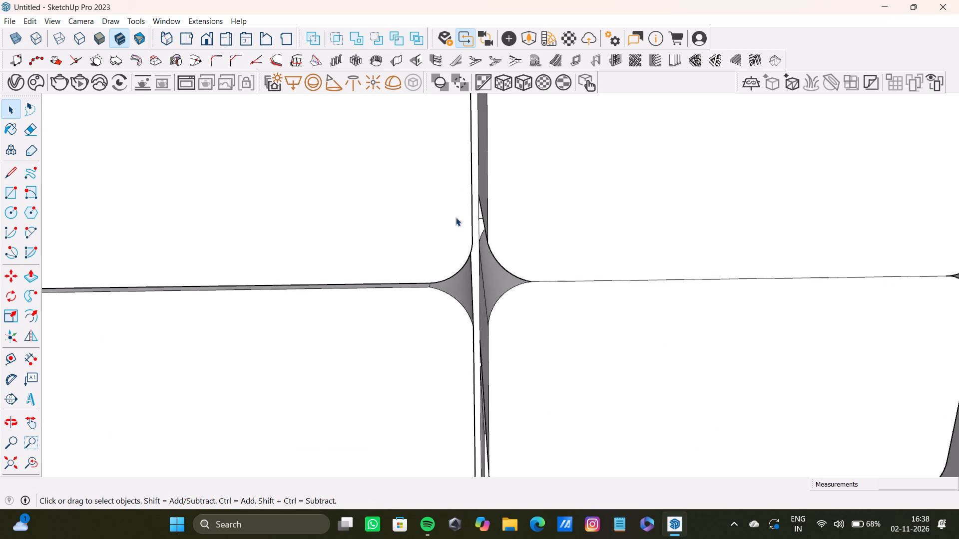
scroll(456, 217, "up", 7, "shift")
middle_click_drag(466, 236, 441, 147)
scroll(491, 281, "up", 12, "shift")
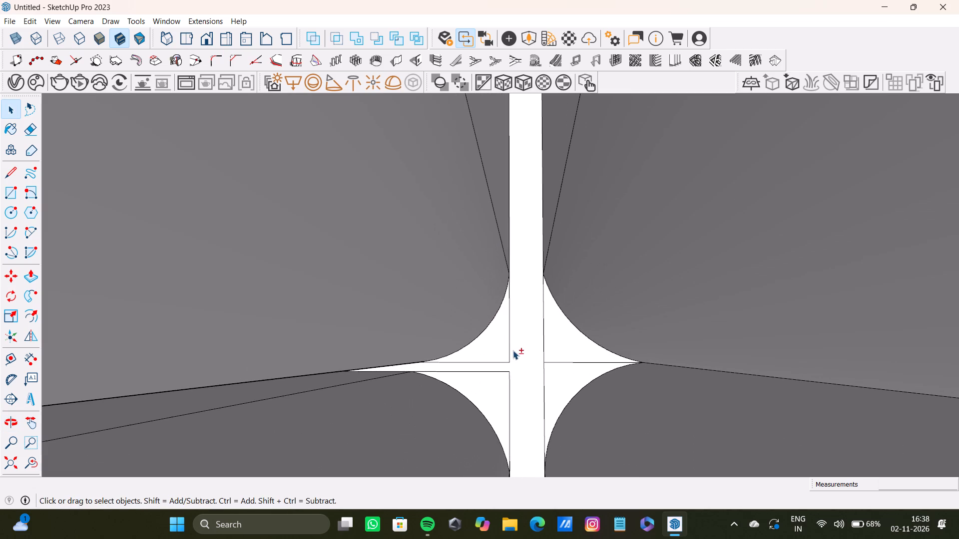
left_click(509, 352, "shift")
left_click(544, 351, "shift")
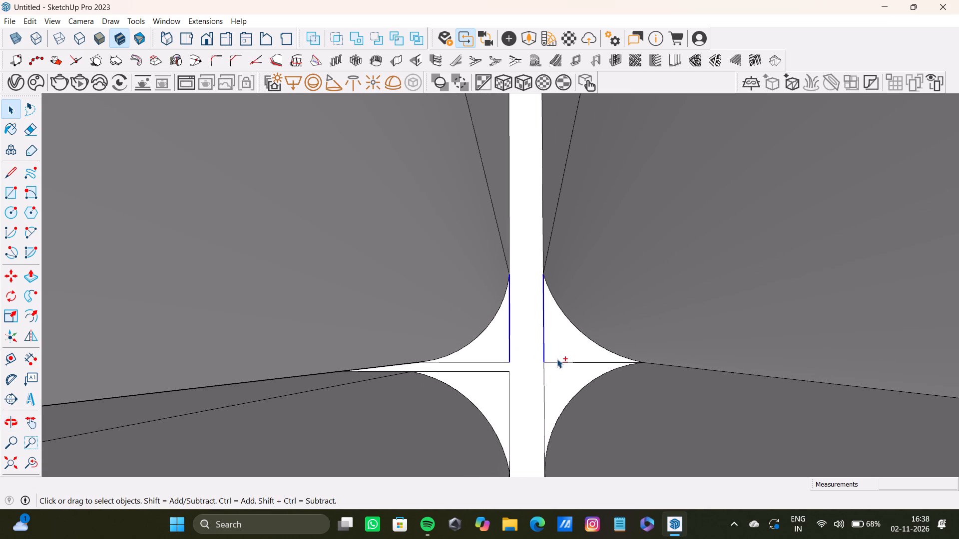
left_click(557, 363, "shift")
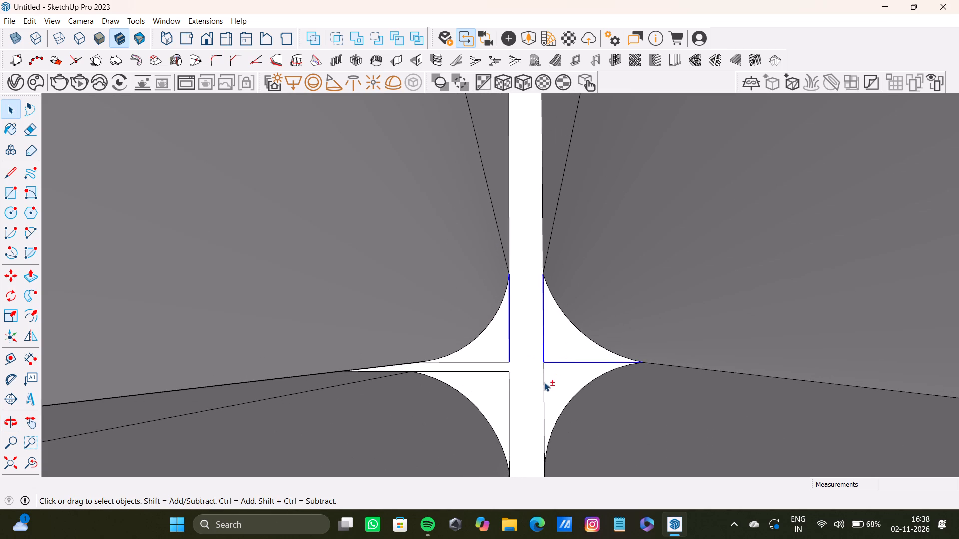
left_click(544, 382, "shift")
left_click(503, 371, "shift")
left_click(493, 360, "shift")
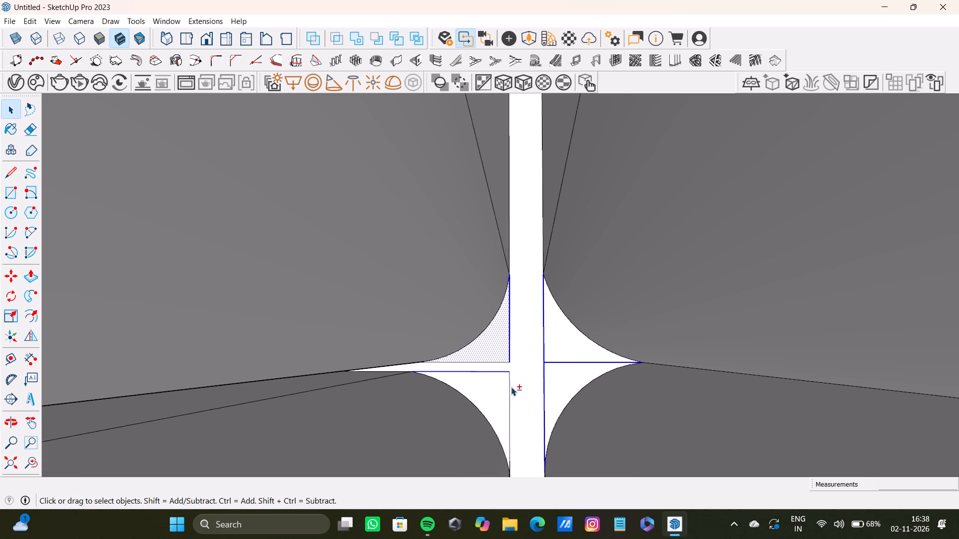
left_click(488, 345, "shift")
left_click(509, 385, "shift")
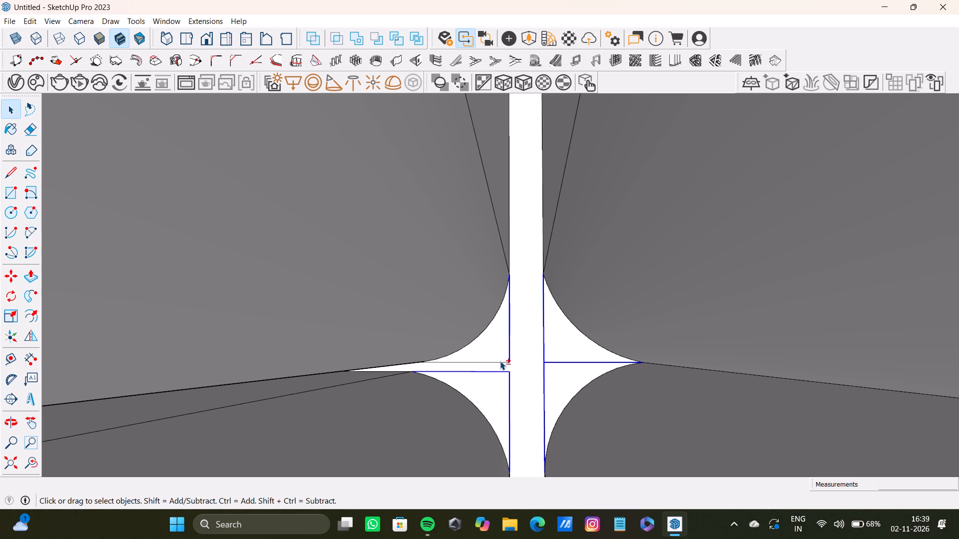
left_click(500, 361, "shift")
Add the four leftover wall edges at the facing bottom corners of the lower rounded middle and right cabinets to the selection, without the corner face.
scroll(498, 360, "down", 20, "shift")
scroll(498, 360, "down", 4, "shift")
middle_click_drag(501, 357, 505, 219, "shift")
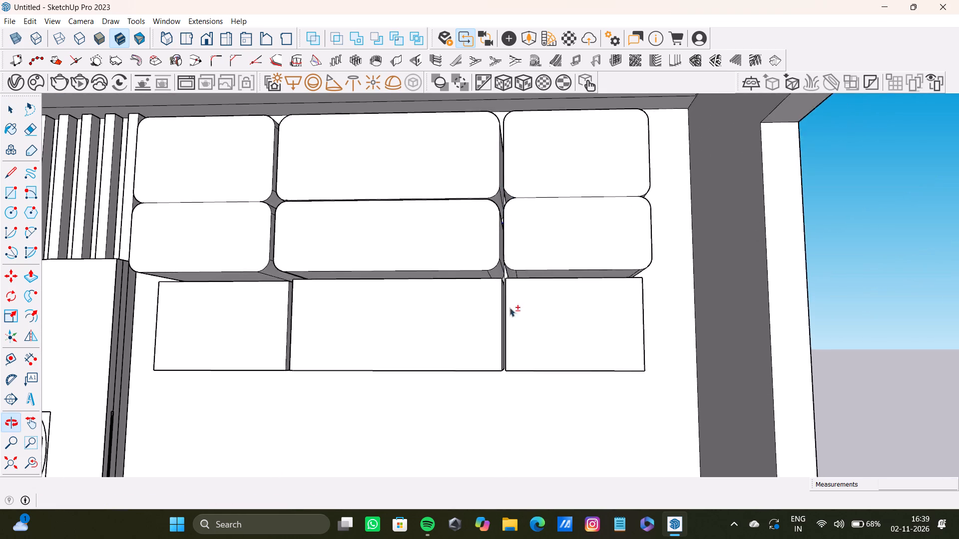
scroll(509, 320, "up", 20, "shift")
scroll(509, 320, "up", 2, "shift")
middle_click_drag(492, 212, 495, 227)
scroll(511, 277, "up", 6, "shift")
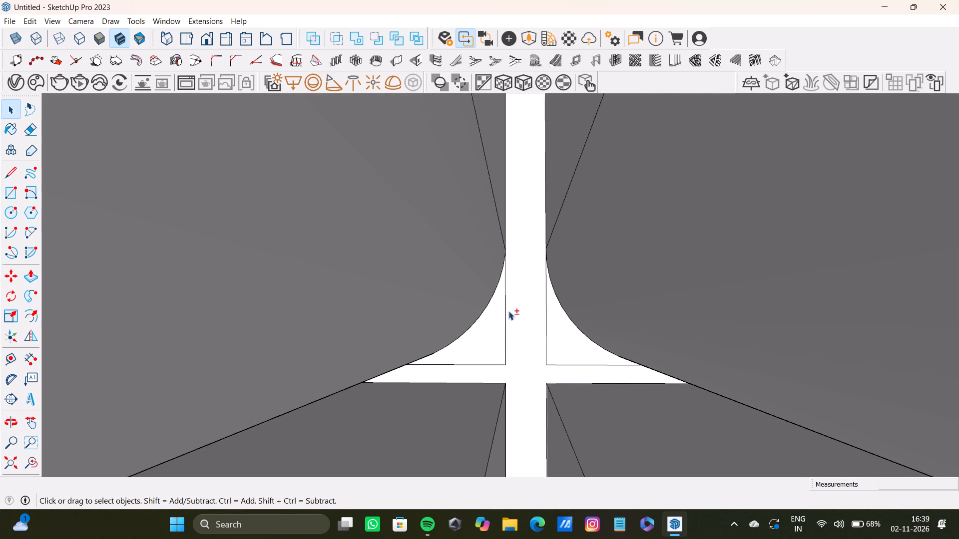
left_click(506, 316, "shift")
left_click(497, 370, "shift")
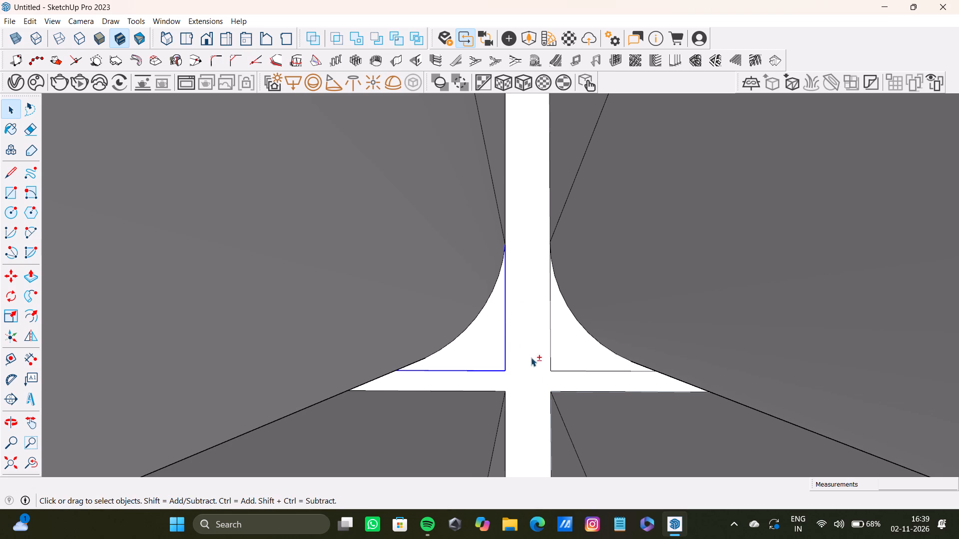
left_click(551, 349, "shift")
left_click(573, 368, "shift")
scroll(566, 362, "down", 3, "shift")
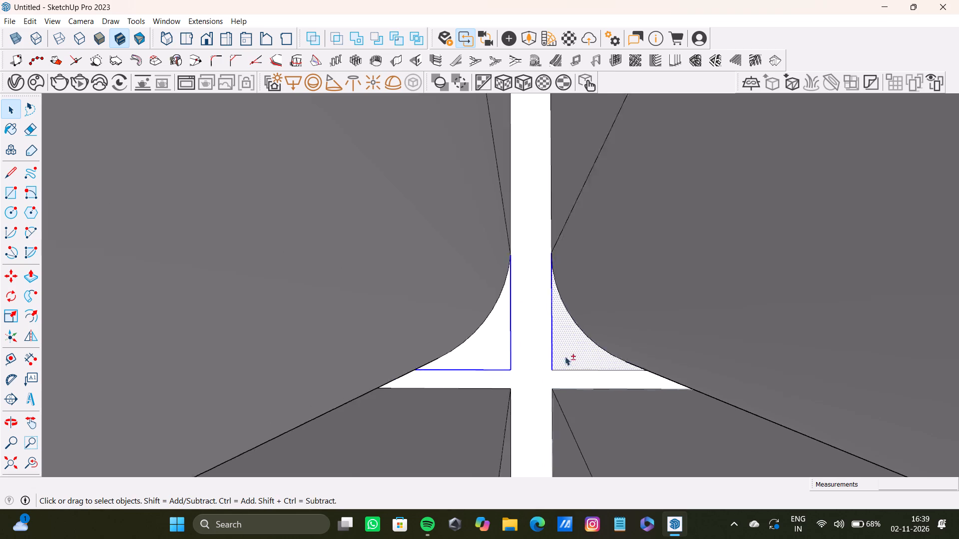
scroll(565, 356, "down", 7, "shift")
left_click(30, 465, "shift")
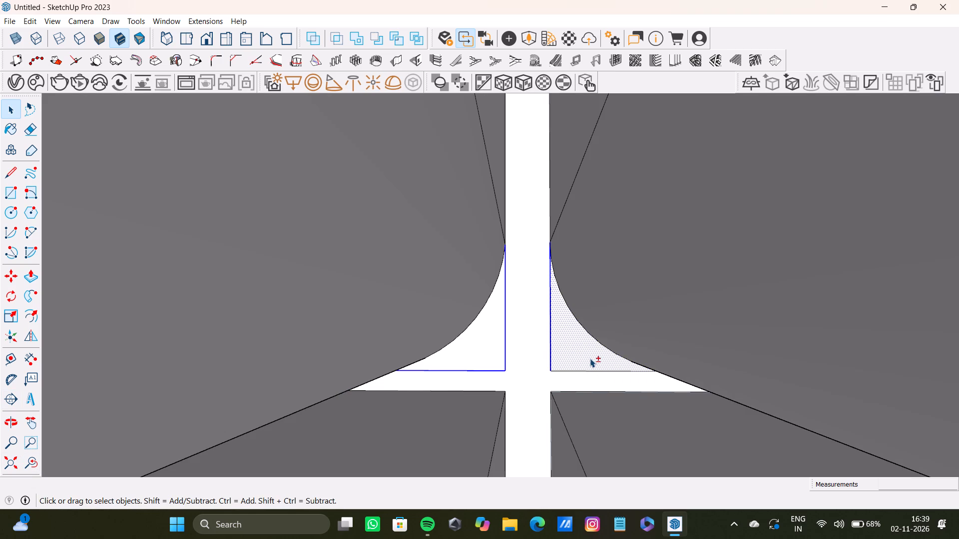
left_click(590, 358, "shift")
left_click(574, 371, "shift")
Add the three leftover wall edges at the outer side where the upper and lower rounded right cabinets meet to the selection.
scroll(573, 371, "down", 9, "shift")
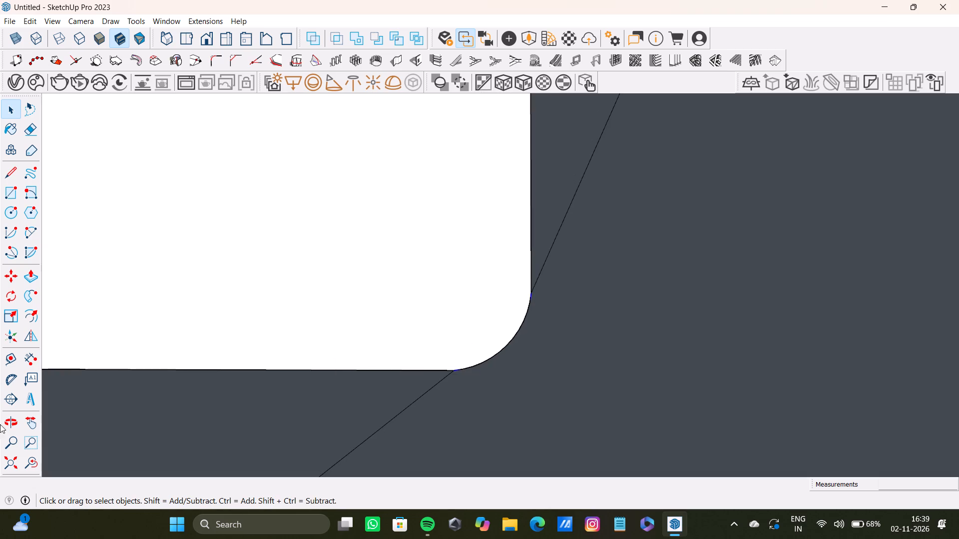
left_click_drag(12, 459, 18, 454, "shift")
middle_click_drag(352, 344, 492, 363, "shift")
scroll(260, 313, "up", 10, "shift")
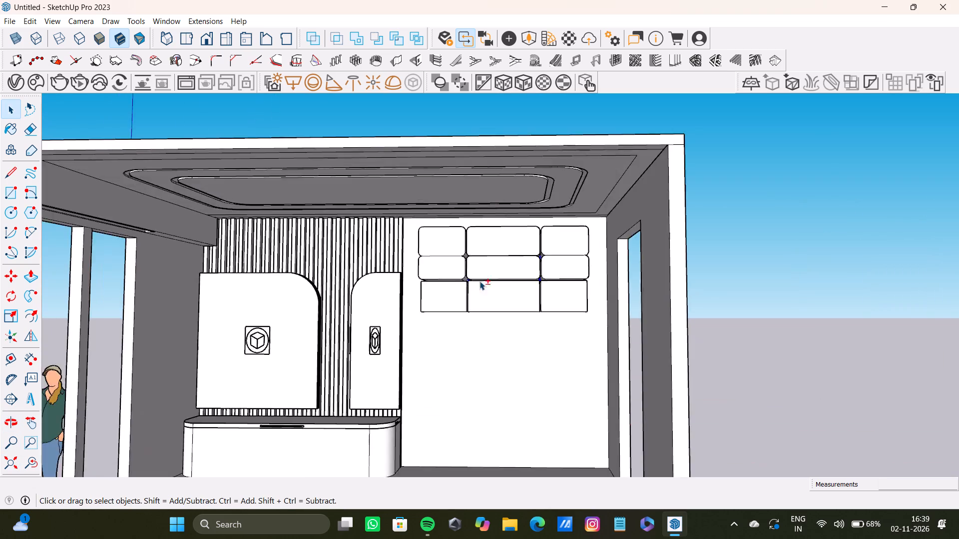
scroll(479, 281, "up", 20, "shift")
scroll(479, 281, "up", 1, "shift")
middle_click_drag(362, 289, 422, 305)
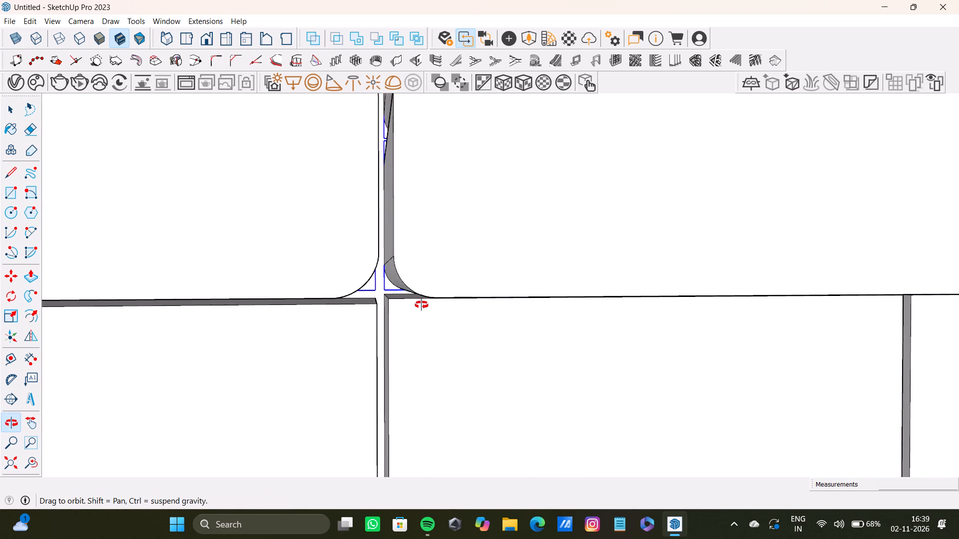
middle_click_drag(422, 305, 392, 298)
scroll(433, 290, "down", 9, "shift")
middle_click_drag(516, 296, 367, 332, "shift")
scroll(454, 307, "up", 15)
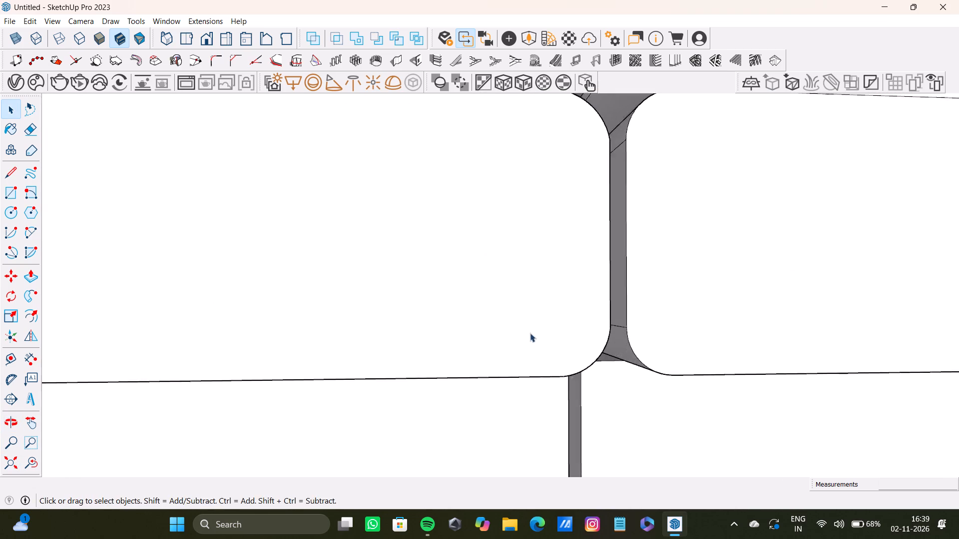
middle_click_drag(532, 334, 359, 455)
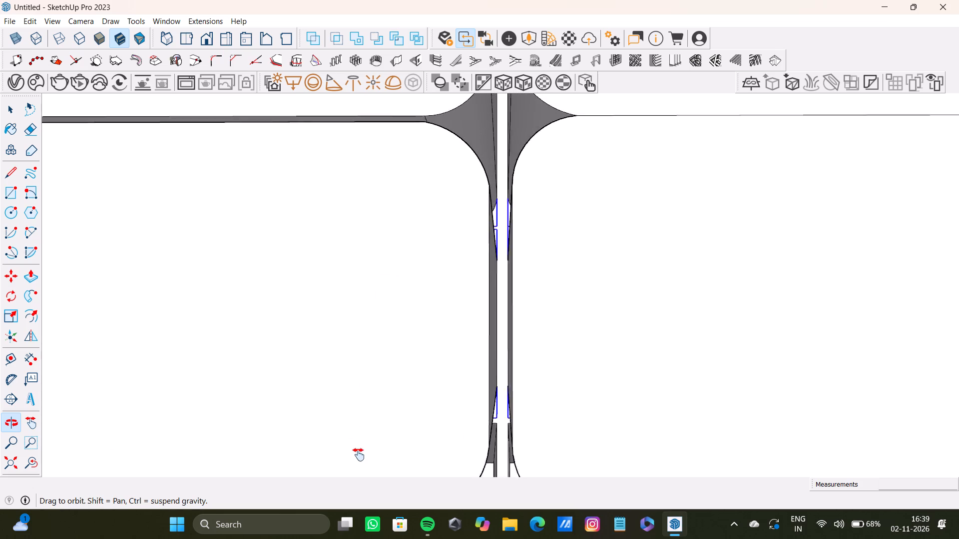
middle_click_drag(359, 455, 199, 368)
scroll(352, 330, "down", 9, "shift")
middle_click_drag(514, 284, 385, 338, "shift")
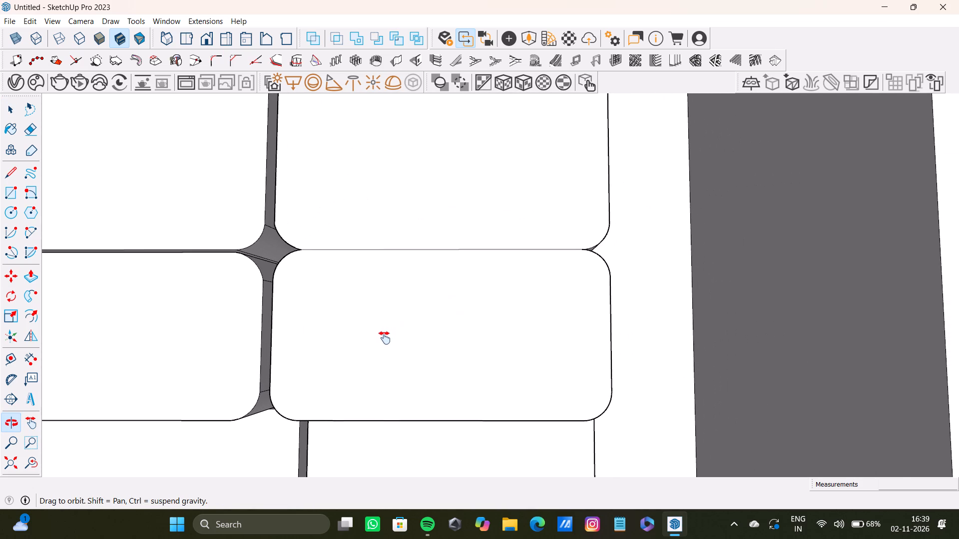
middle_click_drag(385, 338, 375, 340, "shift")
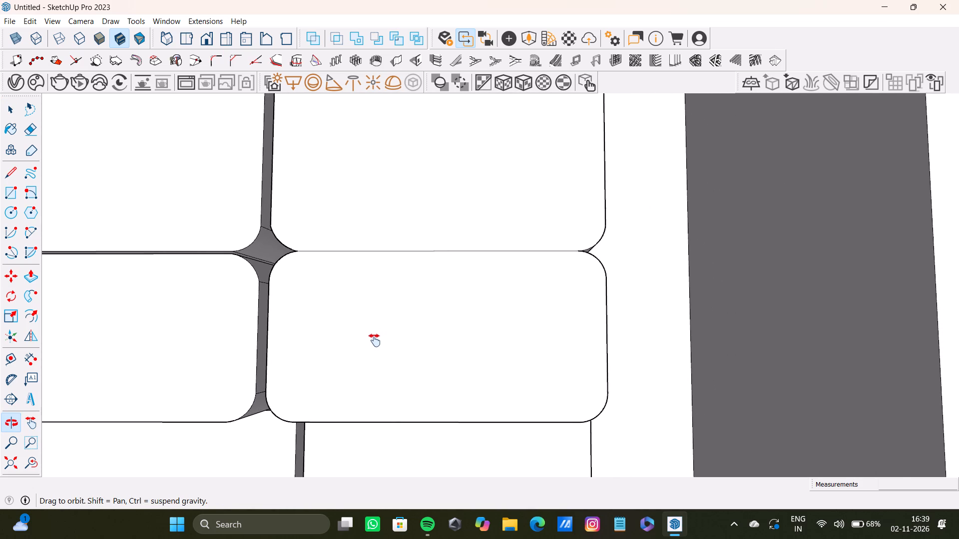
middle_click_drag(375, 340, 296, 350, "shift")
scroll(478, 271, "up", 19, "shift")
middle_click_drag(566, 238, 506, 253)
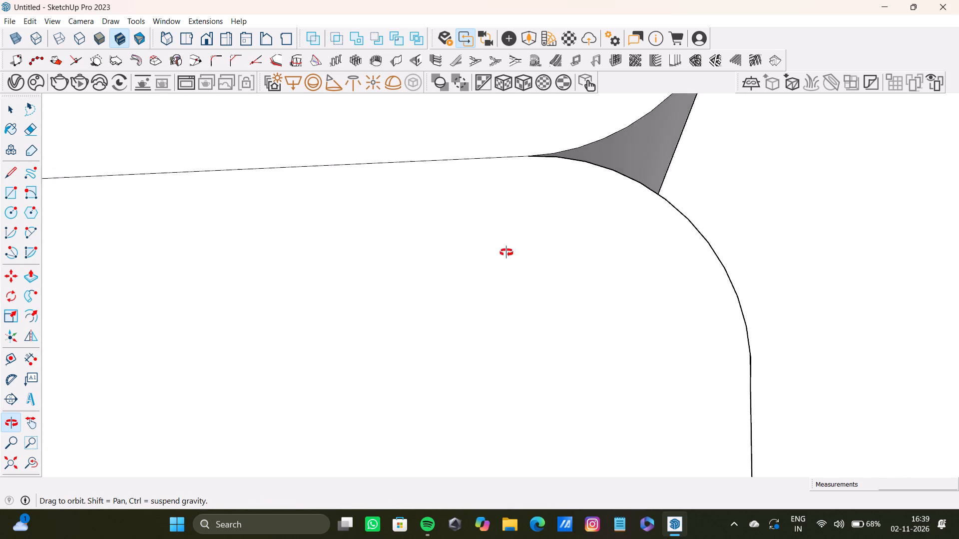
middle_click_drag(506, 253, 469, 276)
scroll(767, 184, "up", 8, "shift")
left_click(773, 213, "shift")
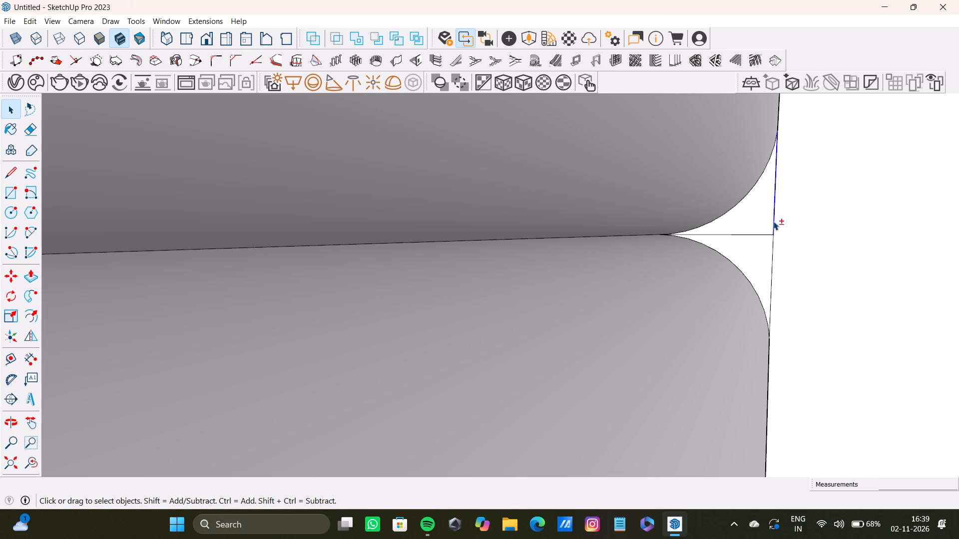
left_click(764, 234, "shift")
left_click(773, 245, "shift")
Add the two leftover wall edges at the outer bottom corner of the lower rounded right cabinet to the selection.
scroll(767, 245, "down", 10, "shift")
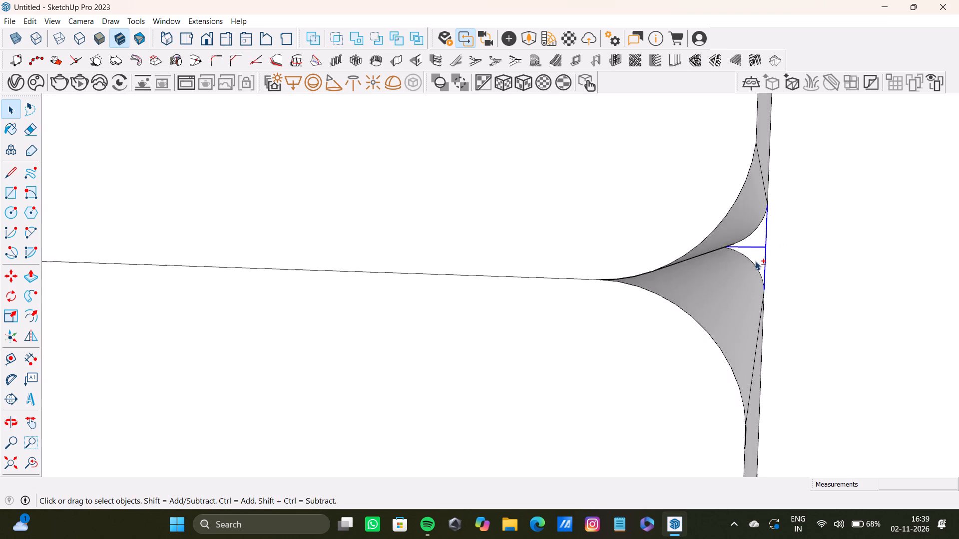
scroll(755, 261, "down", 12, "shift")
middle_click_drag(755, 273, 731, 140, "shift")
scroll(748, 294, "up", 17, "shift")
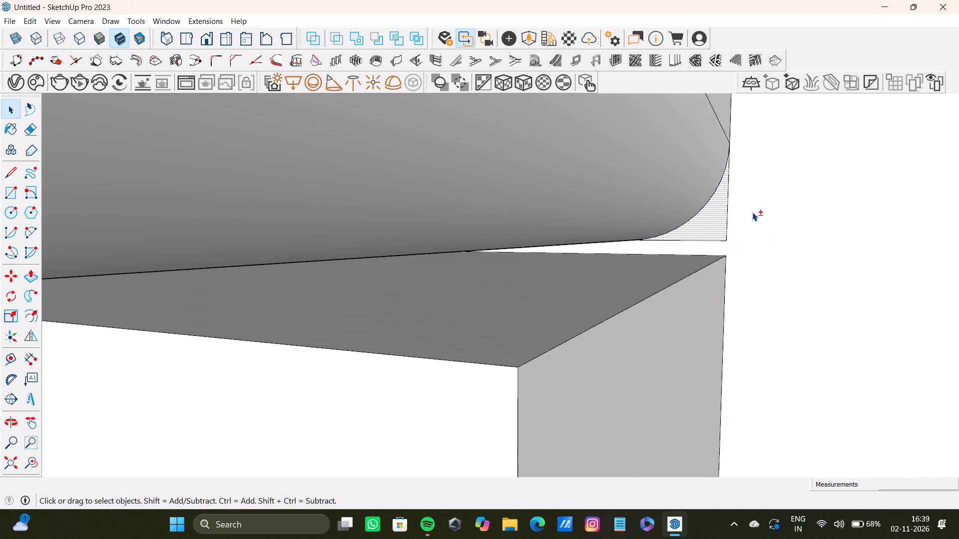
left_click(727, 218, "shift")
left_click(723, 238, "shift")
scroll(725, 247, "down", 4, "shift")
left_click(718, 232, "shift")
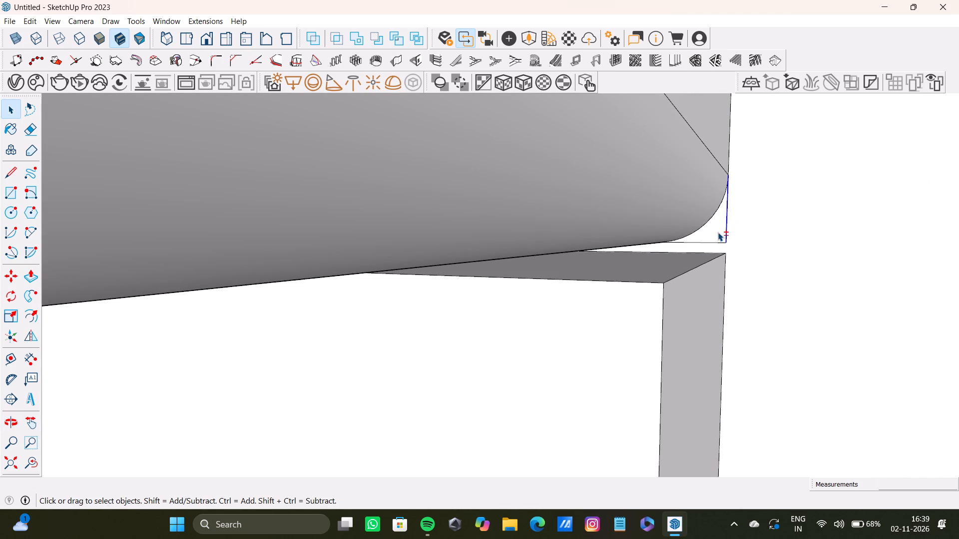
left_click(719, 243, "shift")
Add the two leftover wall edges at the outer top corner of the upper right cabinet to the selection.
scroll(719, 243, "down", 9, "shift")
middle_click_drag(749, 290, 750, 256, "shift")
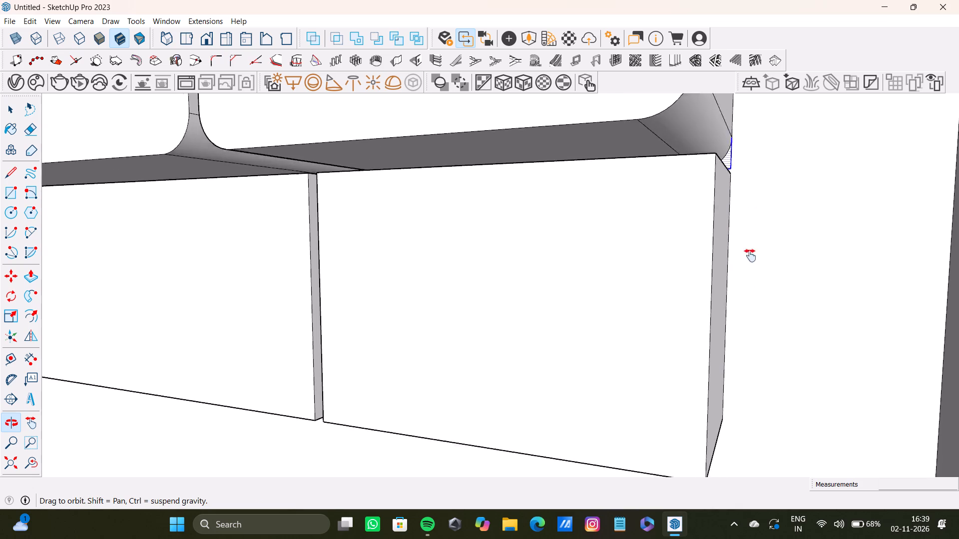
middle_click_drag(750, 256, 741, 322, "shift")
scroll(742, 321, "down", 1, "shift")
scroll(716, 294, "up", 1, "shift")
scroll(644, 209, "down", 4, "shift")
middle_click_drag(639, 167, 638, 306, "shift")
scroll(642, 241, "down", 3, "shift")
middle_click_drag(654, 152, 654, 311, "shift")
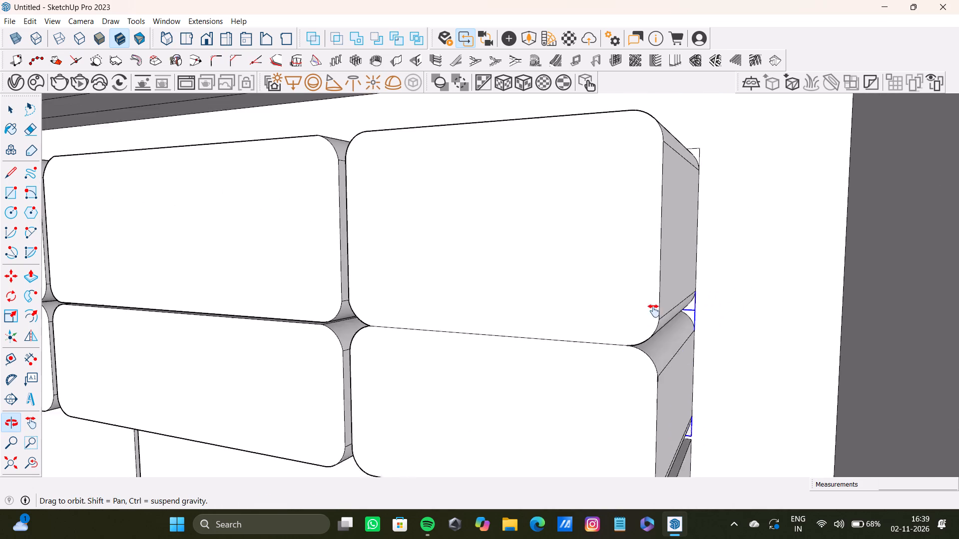
middle_click_drag(654, 311, 659, 305, "shift")
scroll(707, 179, "up", 17, "shift")
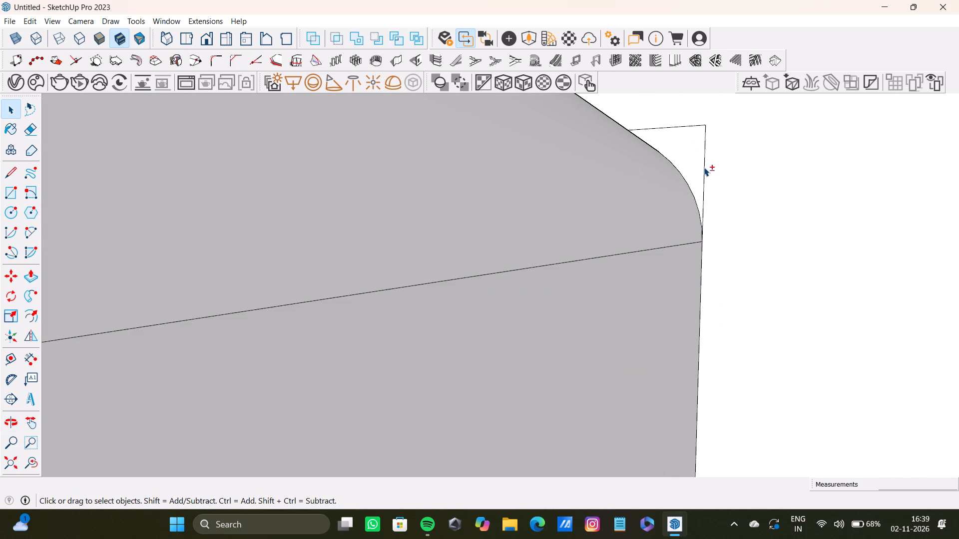
left_click(704, 168, "shift")
left_click(698, 124, "shift")
Delete the selected leftover square corner edges from the wall behind the rounded cabinets after checking the selection around them.
scroll(333, 183, "down", 8, "shift")
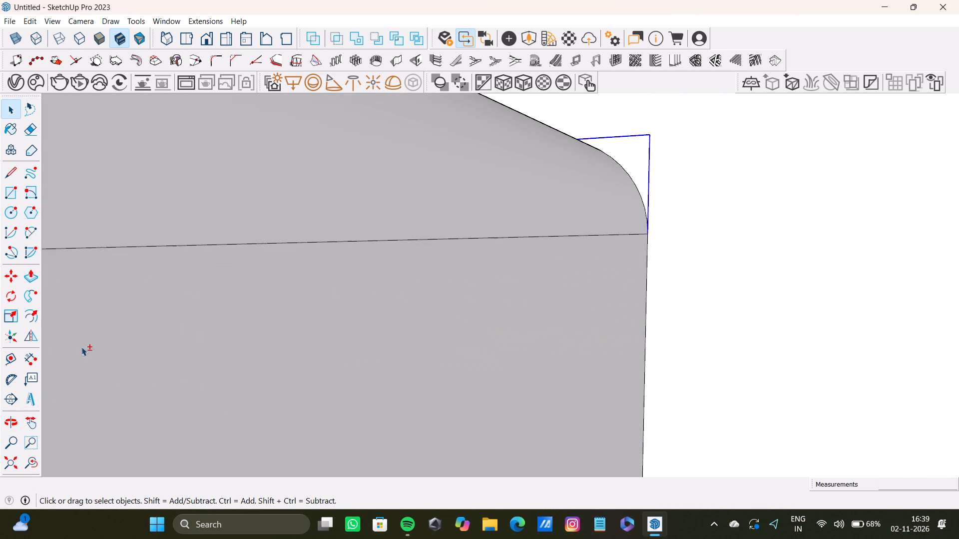
left_click(17, 461, "shift")
middle_click_drag(163, 392, 314, 383)
scroll(157, 272, "up", 8, "shift")
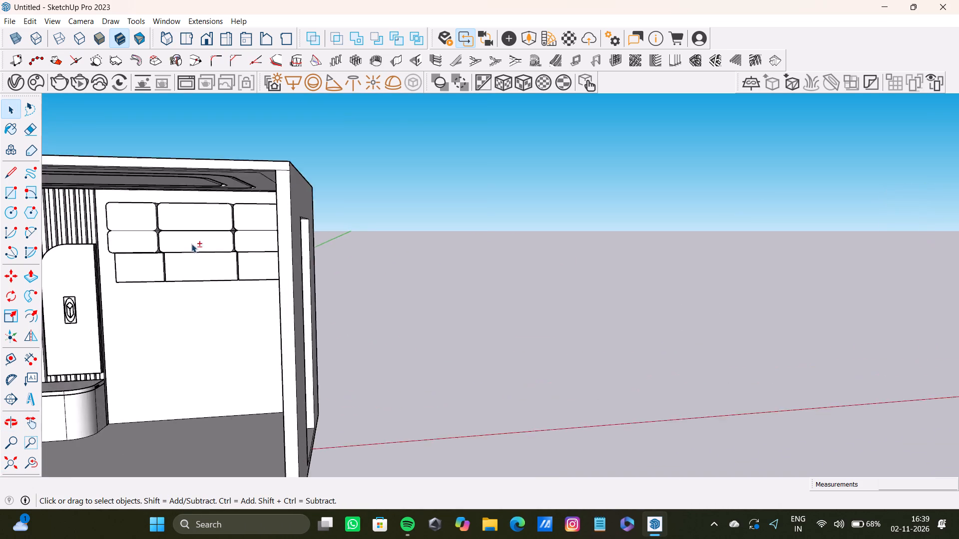
scroll(191, 244, "up", 17, "shift")
middle_click_drag(195, 203, 496, 237, "shift")
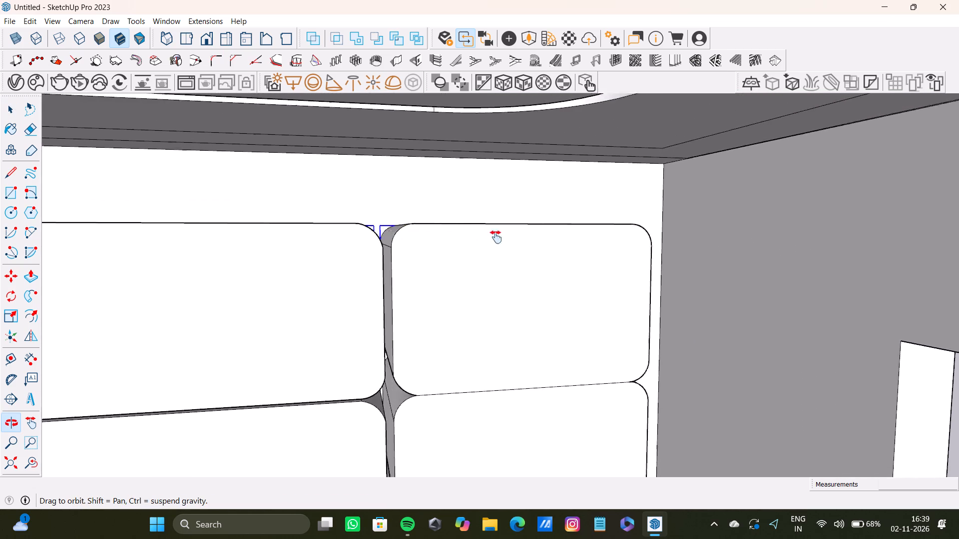
middle_click_drag(496, 237, 563, 232, "shift")
scroll(184, 230, "down", 4, "shift")
middle_click_drag(182, 230, 518, 247, "shift")
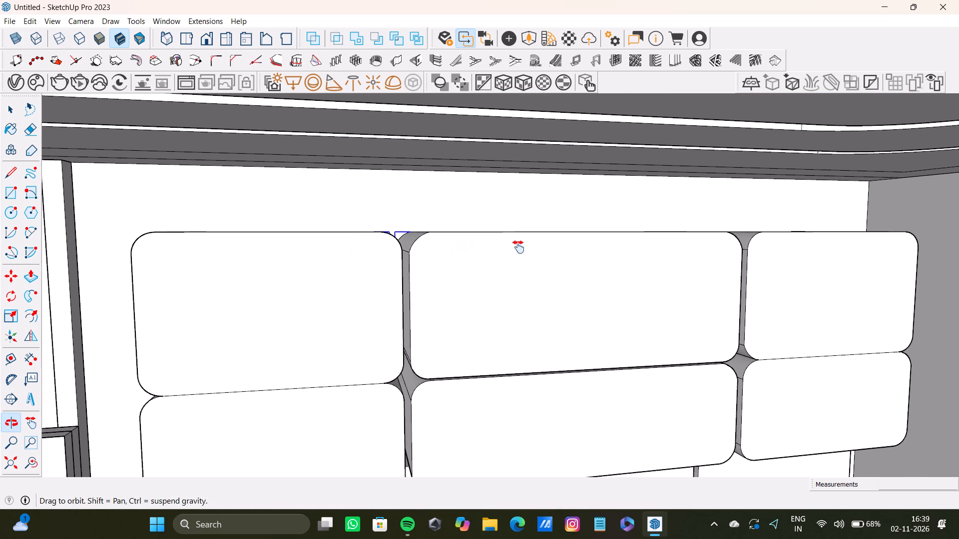
middle_click_drag(518, 247, 669, 99, "shift")
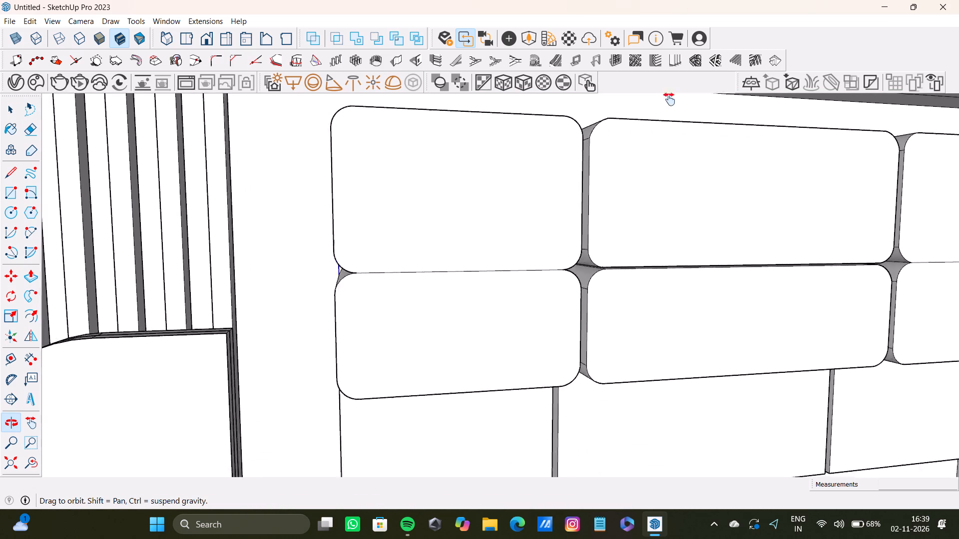
middle_click_drag(669, 99, 658, 85, "shift")
scroll(352, 368, "up", 9, "shift")
middle_click_drag(336, 309, 136, 280)
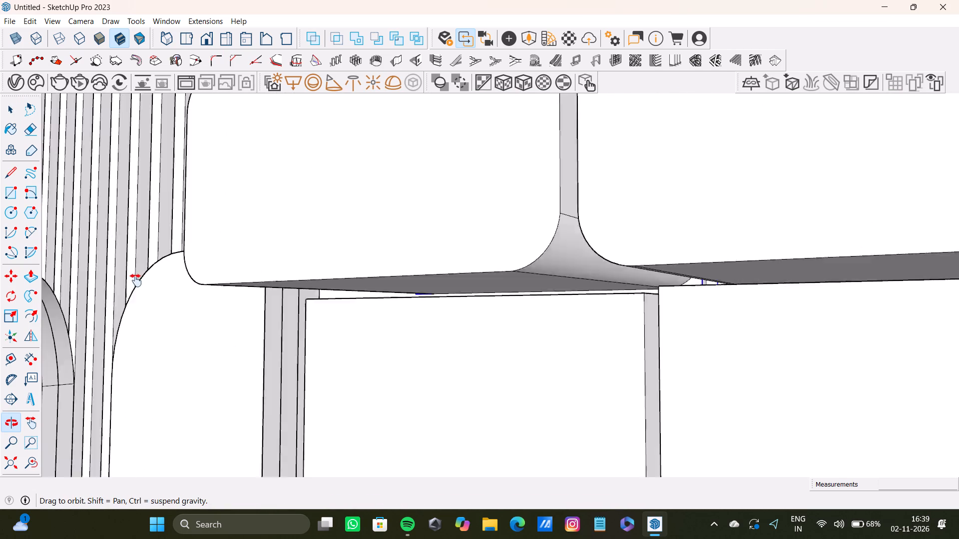
middle_click_drag(136, 280, 176, 287)
scroll(176, 287, "up", 1, "shift")
scroll(176, 287, "down", 5, "shift")
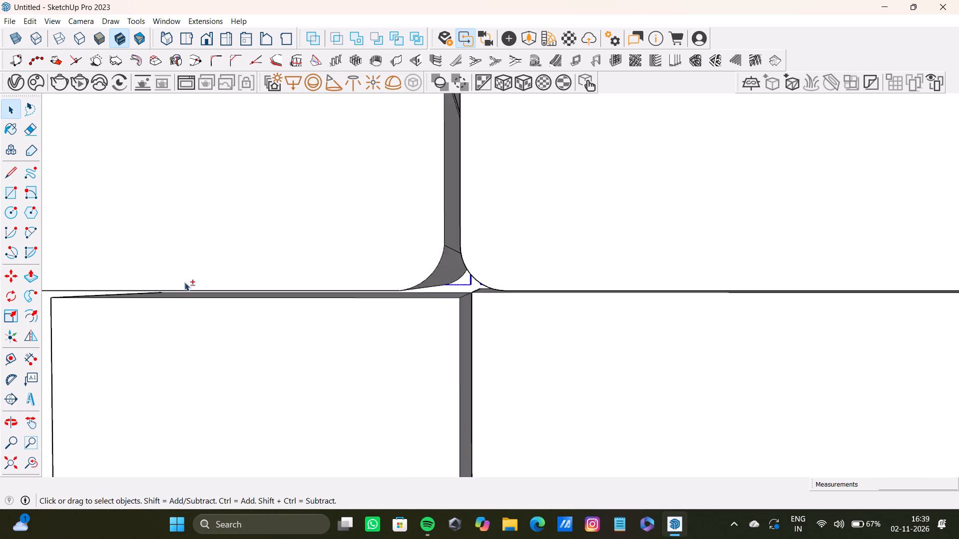
scroll(184, 282, "down", 14, "shift")
middle_click_drag(662, 322, 475, 329, "shift")
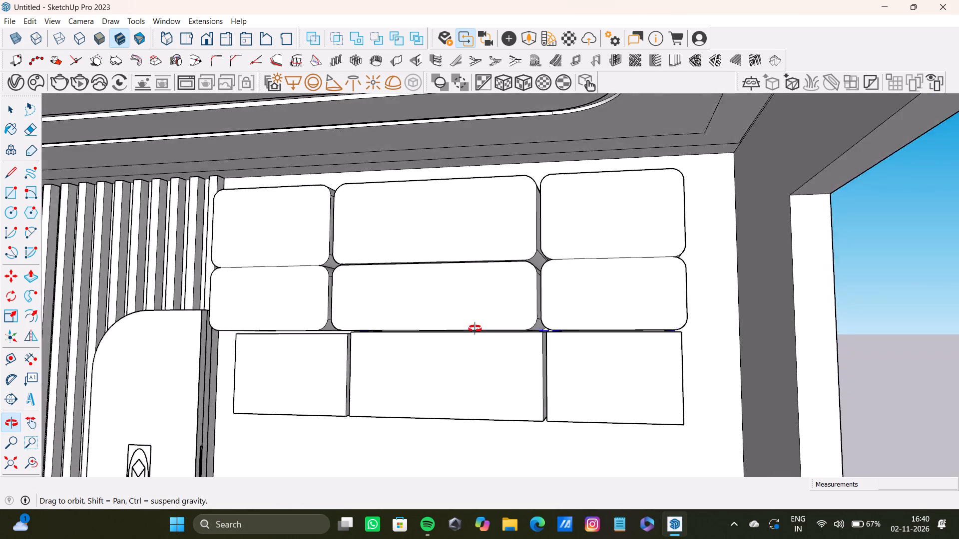
middle_click_drag(475, 329, 499, 341, "shift")
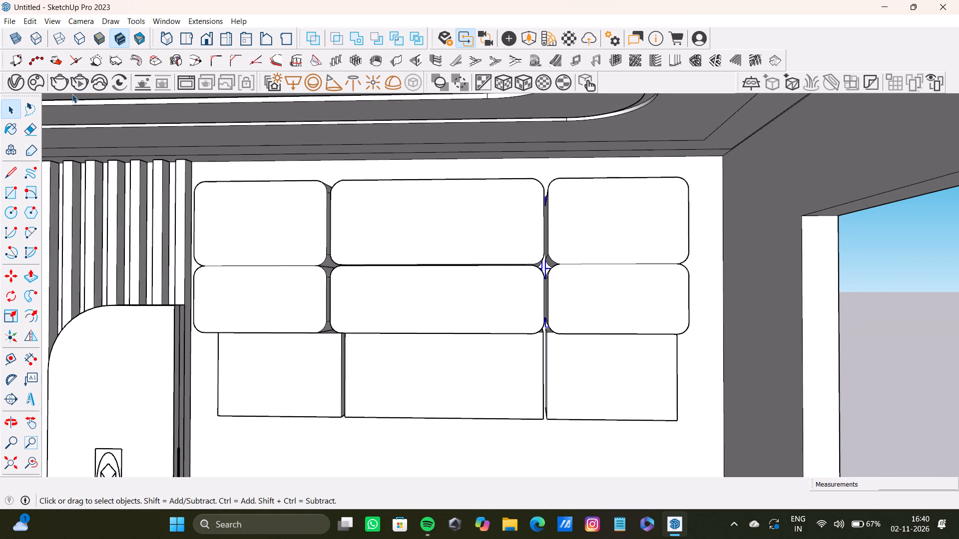
key("Delete")
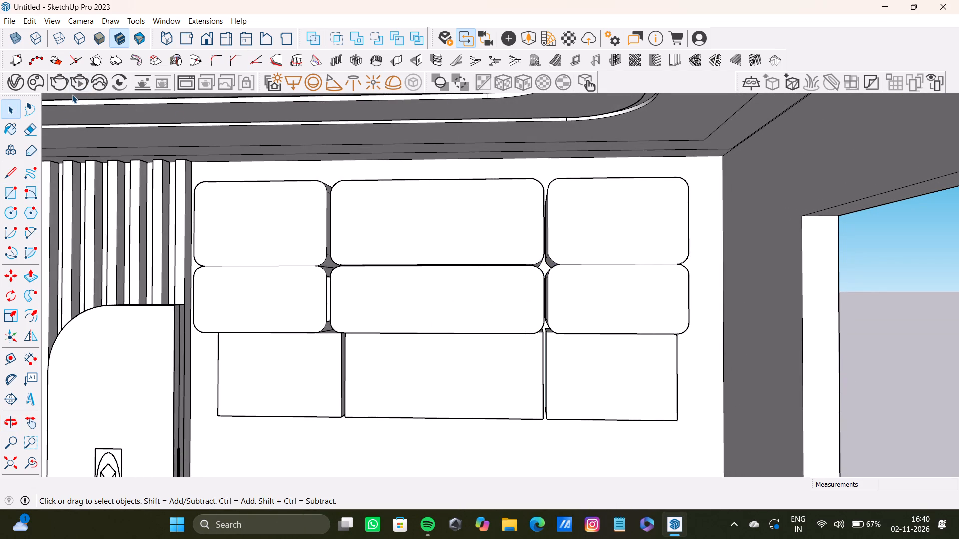
Offset the outline of the upper left rounded cabinet's front face slightly inward to form a thin border.
scroll(287, 261, "up", 5)
scroll(291, 254, "down", 2)
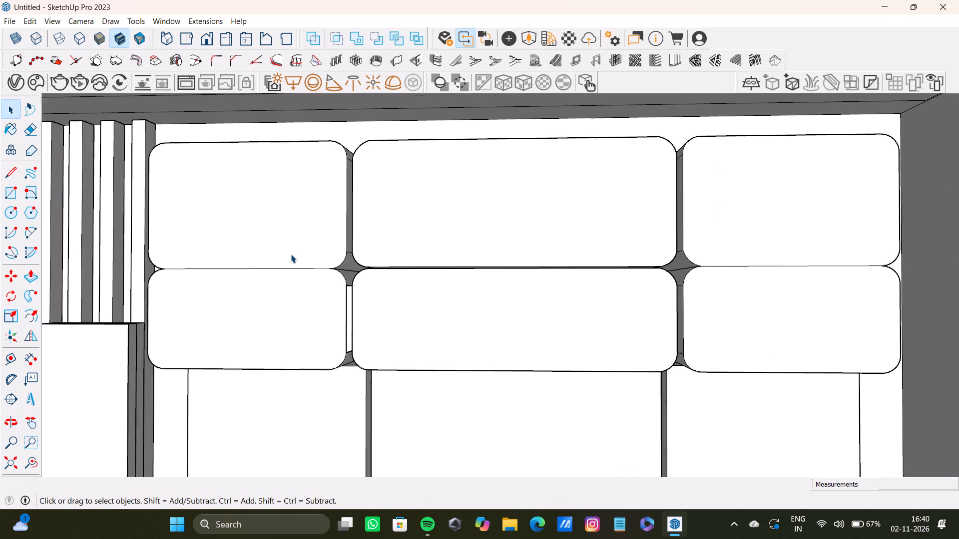
scroll(291, 254, "down", 6)
middle_click_drag(293, 253, 384, 271, "shift")
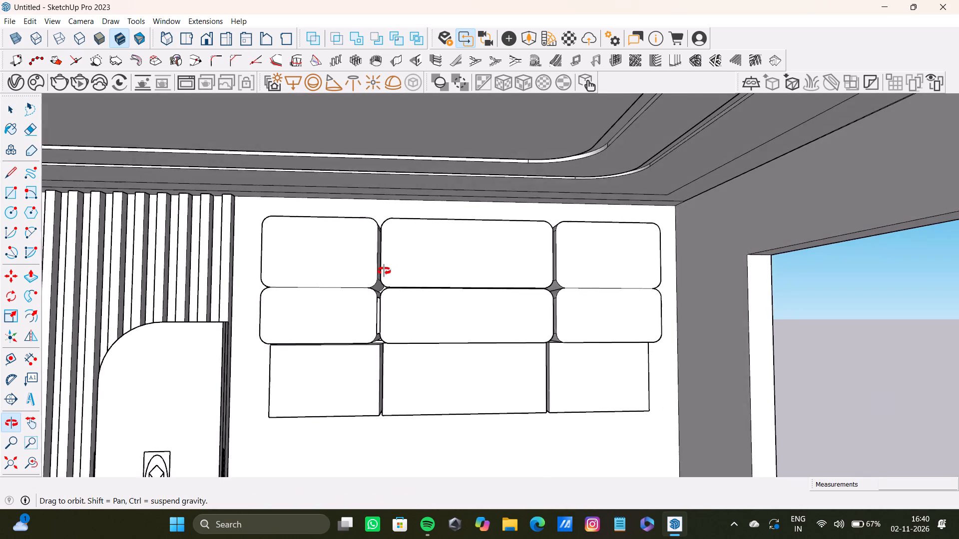
middle_click_drag(384, 271, 398, 265, "shift")
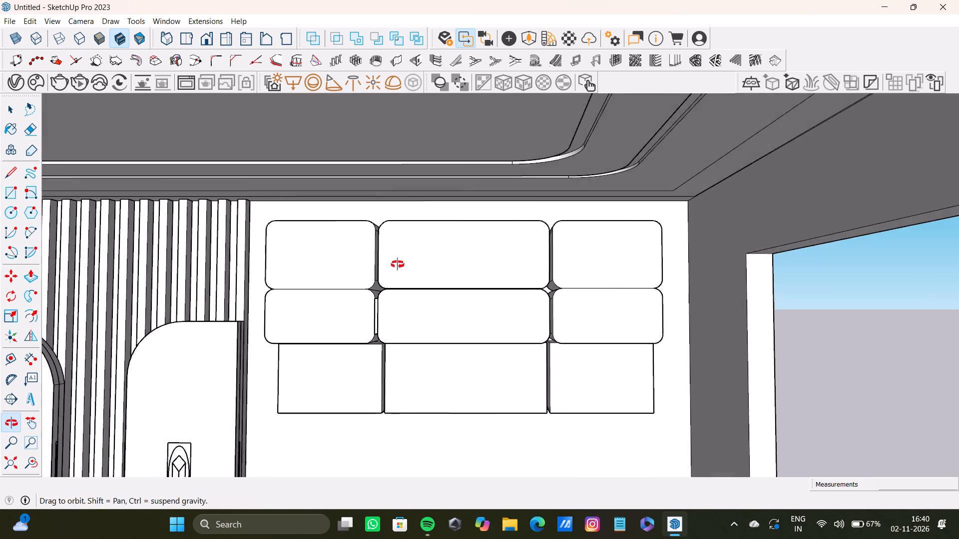
middle_click_drag(398, 265, 400, 272, "shift")
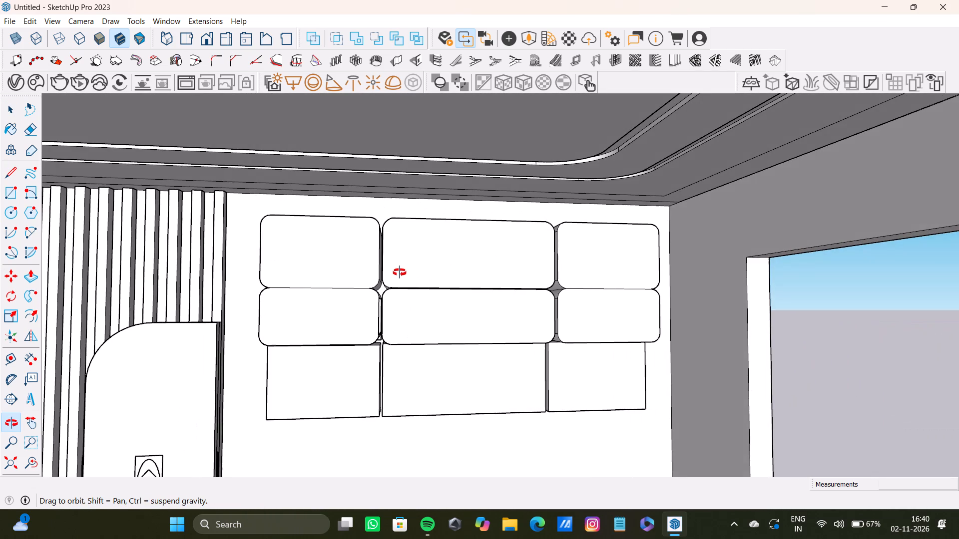
middle_click_drag(400, 272, 363, 282, "shift")
key("space")
left_click(338, 262)
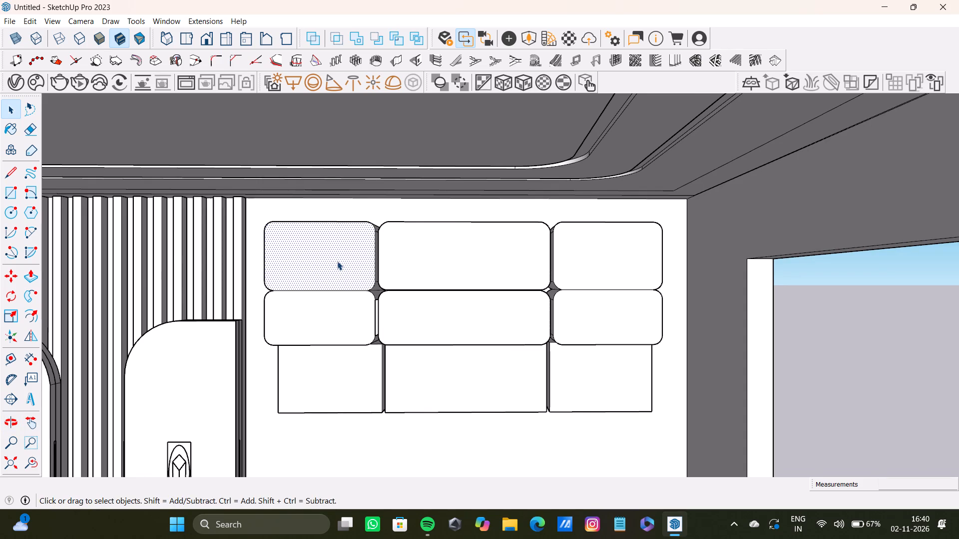
key("f")
left_click_drag(333, 258, 320, 280)
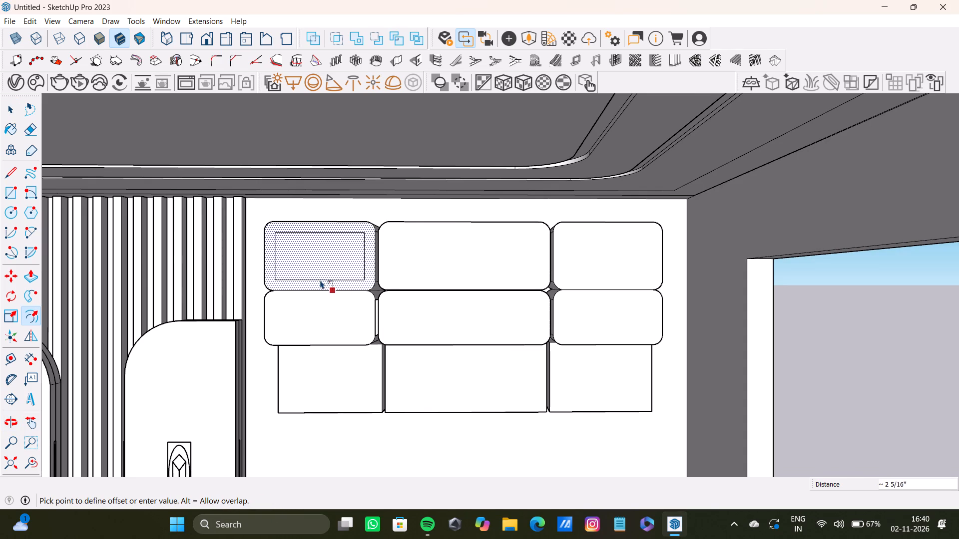
left_click_drag(320, 280, 314, 287)
key("space")
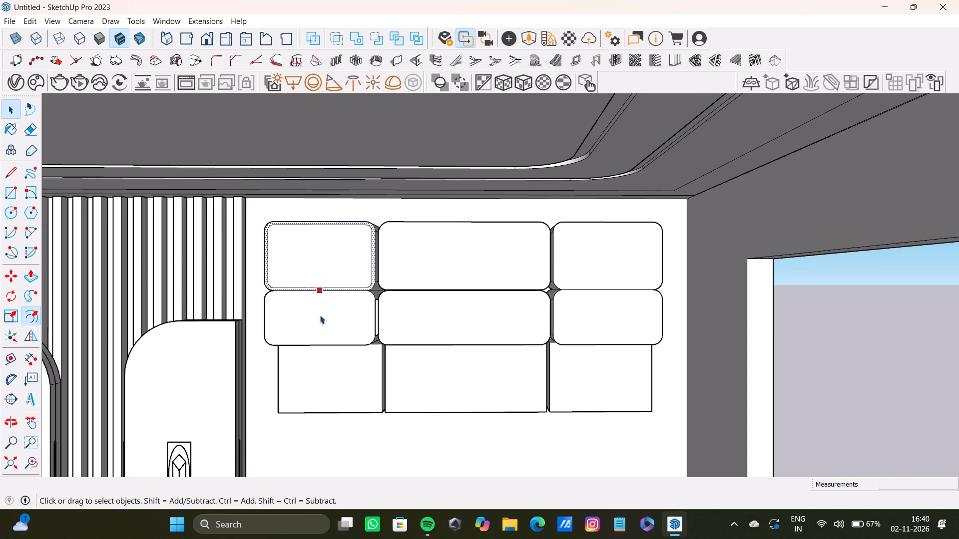
Offset the outline of the lower left rounded cabinet's front face slightly inward to form a matching thin border.
left_click(320, 313)
key("f")
left_click_drag(320, 312, 301, 301)
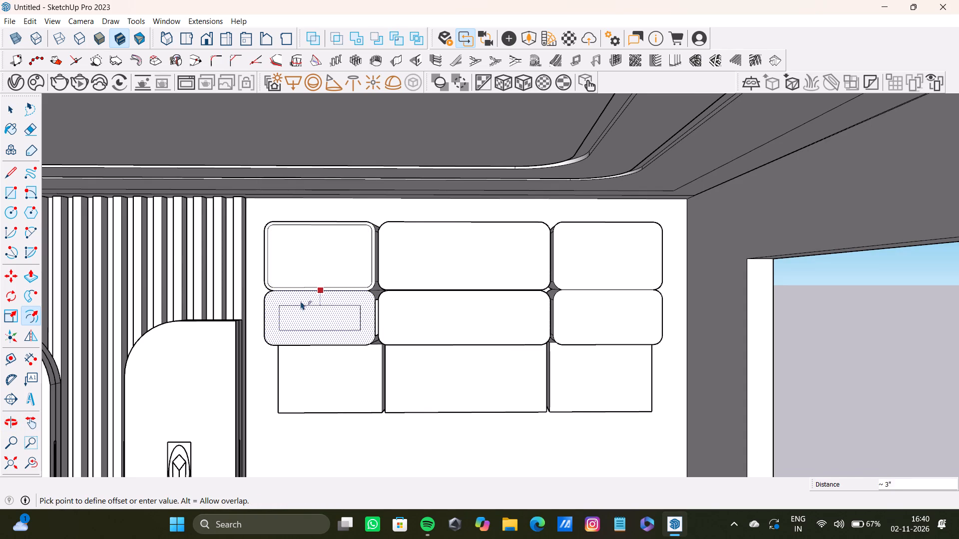
left_click_drag(301, 301, 300, 293)
key("space")
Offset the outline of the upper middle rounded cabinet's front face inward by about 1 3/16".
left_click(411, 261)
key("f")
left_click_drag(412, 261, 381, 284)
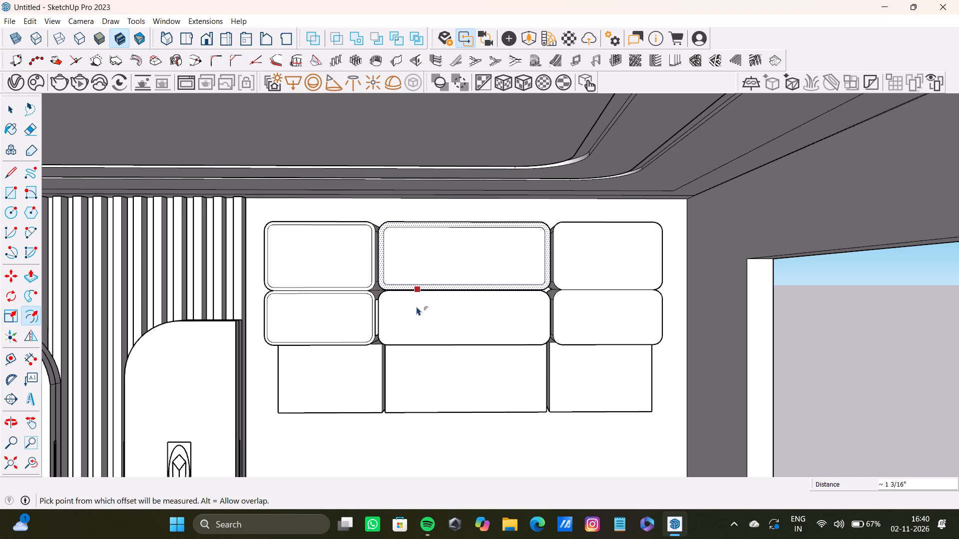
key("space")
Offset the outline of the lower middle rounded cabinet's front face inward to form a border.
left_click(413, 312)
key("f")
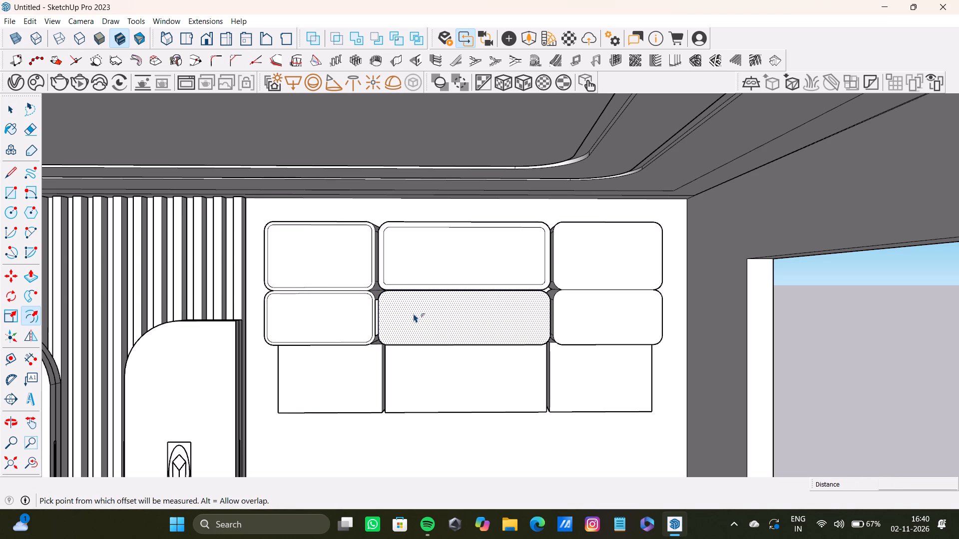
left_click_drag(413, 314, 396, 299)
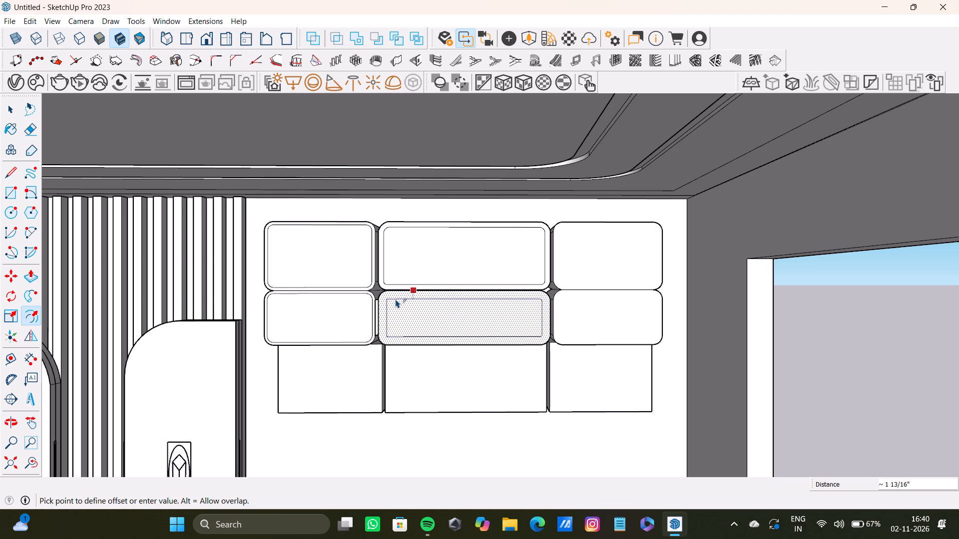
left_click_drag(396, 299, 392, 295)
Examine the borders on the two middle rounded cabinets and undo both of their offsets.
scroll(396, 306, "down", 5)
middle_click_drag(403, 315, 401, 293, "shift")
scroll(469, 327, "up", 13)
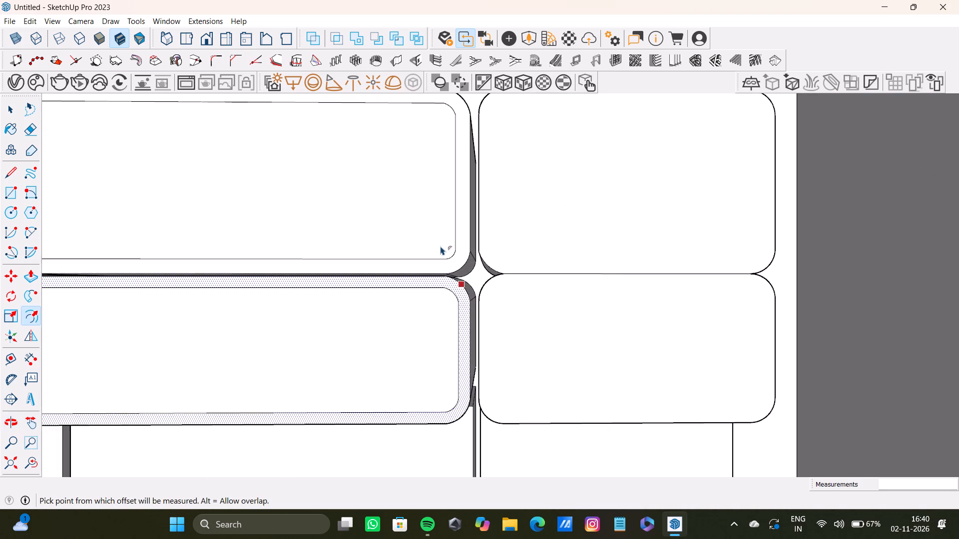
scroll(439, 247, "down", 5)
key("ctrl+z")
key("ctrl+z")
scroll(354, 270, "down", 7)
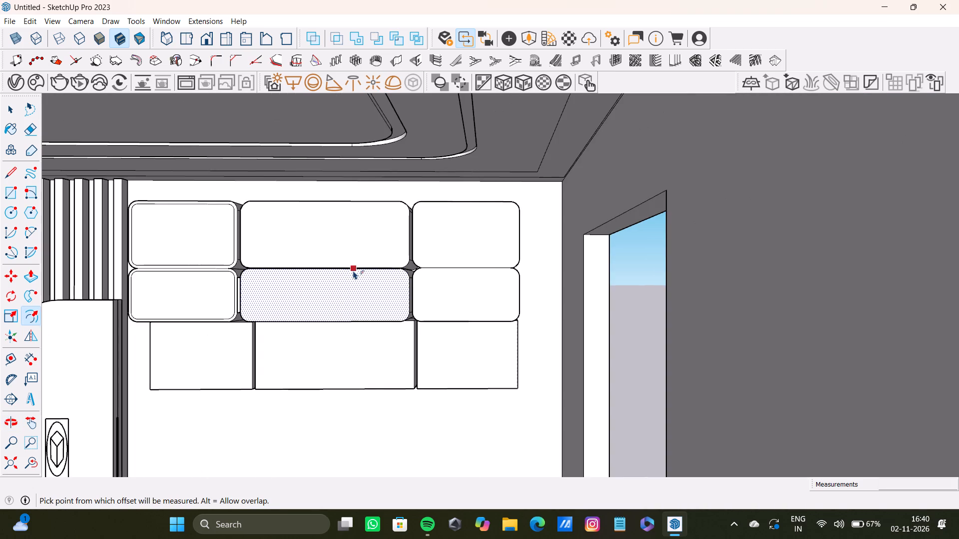
Offset the outline of the upper middle rounded cabinet's front face inward by about 13/16".
key("space")
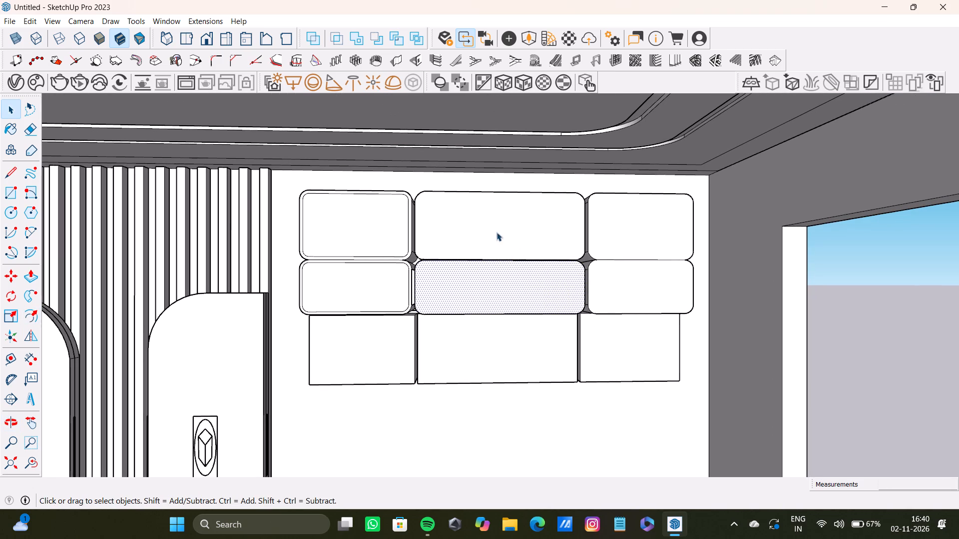
left_click(488, 226)
key("f")
left_click_drag(469, 223, 441, 200)
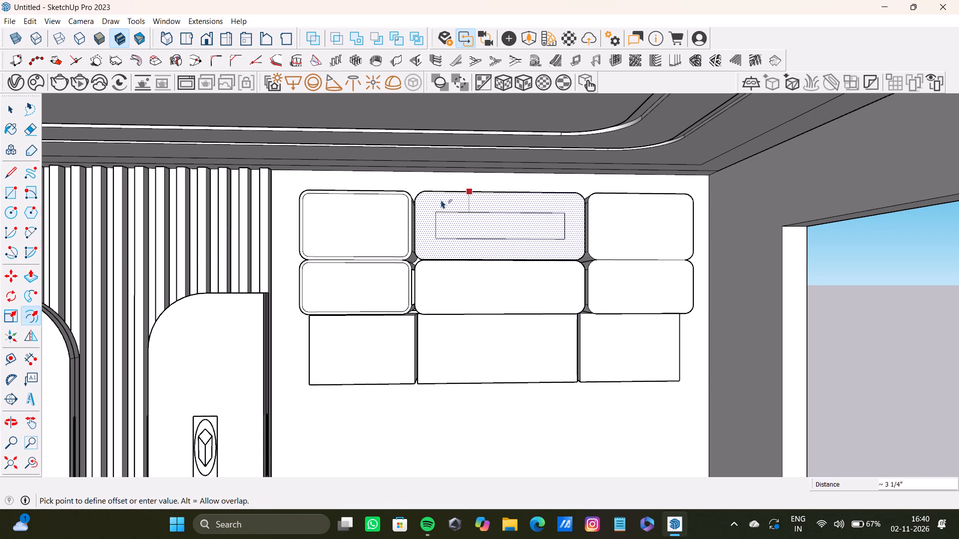
left_click_drag(441, 200, 433, 195)
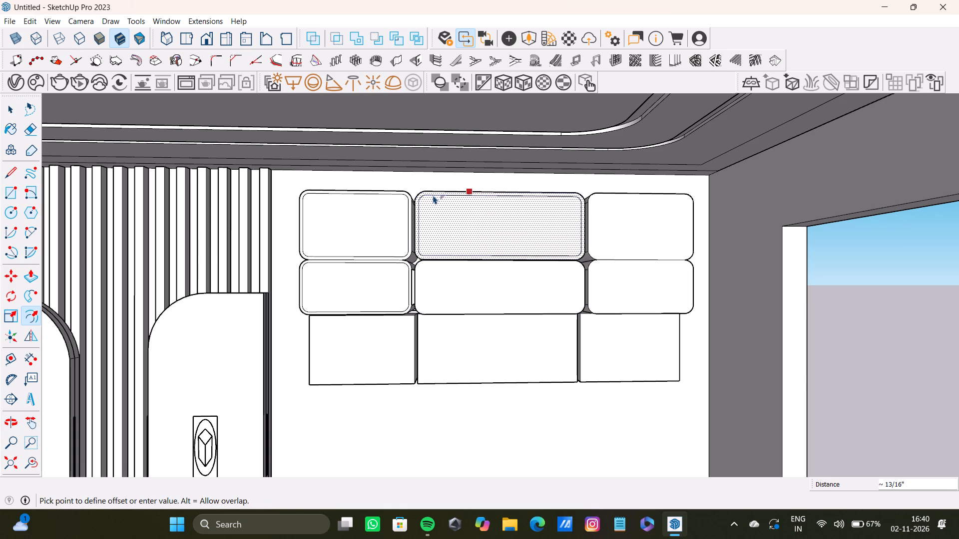
left_click_drag(433, 195, 432, 195)
key("space")
Offset the outline of the lower middle rounded cabinet's front face slightly inward to form a matching thin border.
left_click(440, 281)
key("f")
left_click_drag(440, 281, 439, 279)
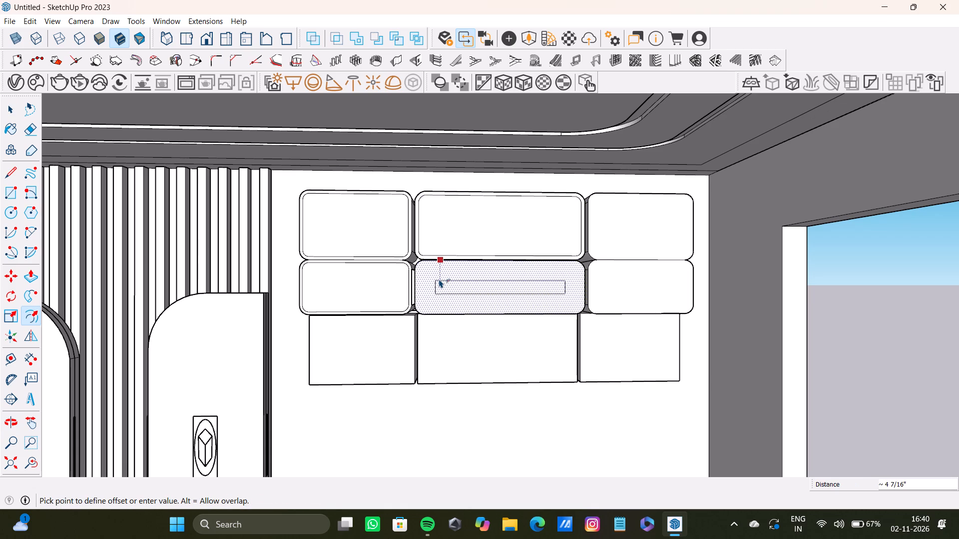
left_click_drag(439, 279, 430, 265)
key("space")
Offset the outline of the upper right rounded cabinet's front face inward by about 1 1/4".
scroll(533, 269, "down", 5)
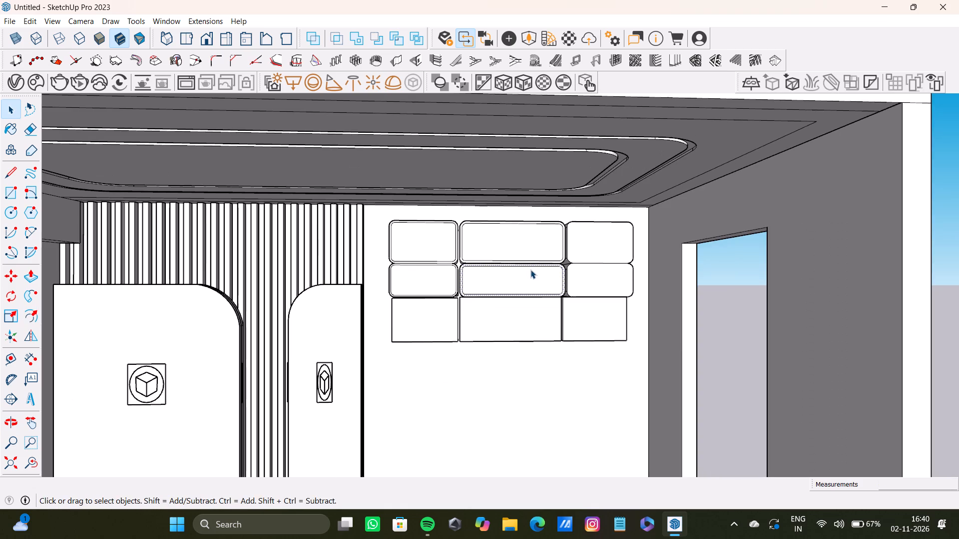
middle_click_drag(530, 269, 503, 262)
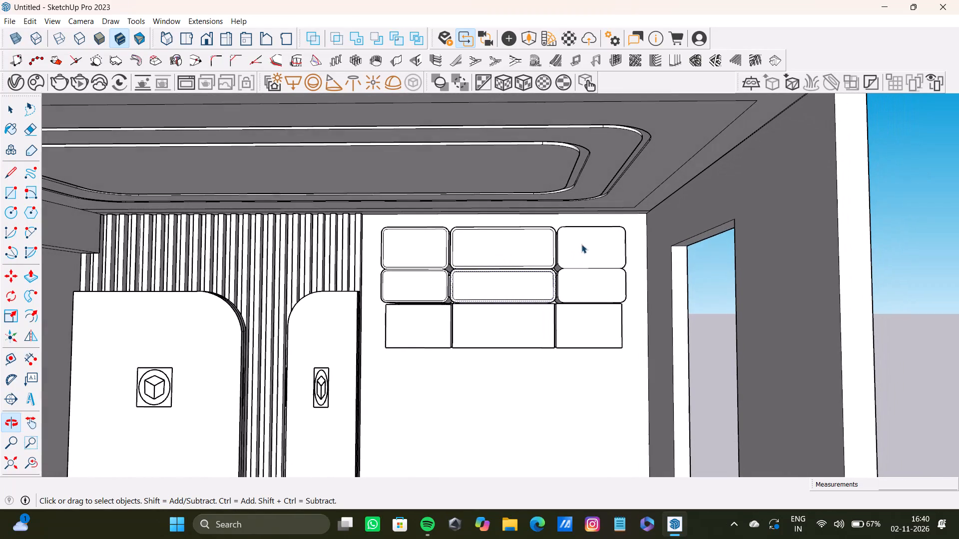
key("space")
left_click(582, 243)
key("f")
left_click_drag(574, 246, 561, 252)
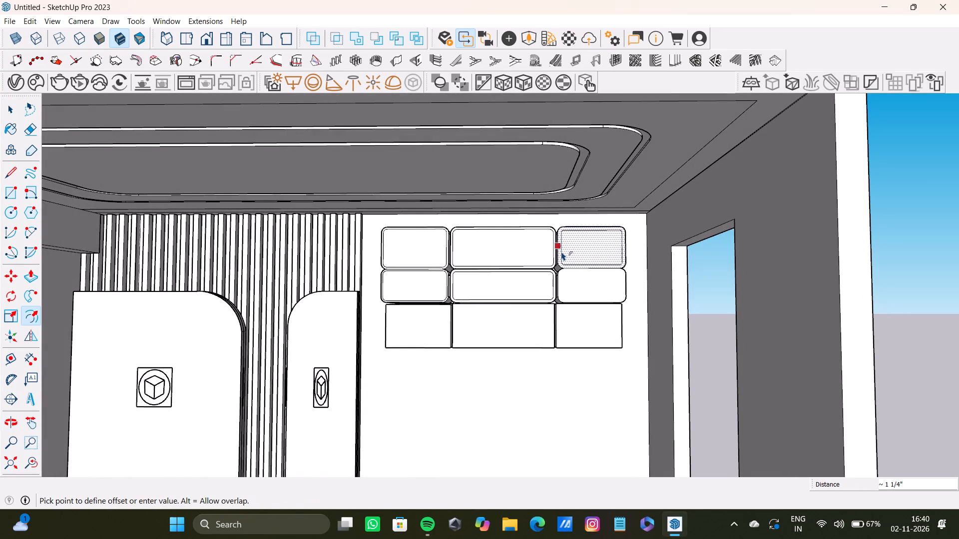
left_click_drag(561, 252, 561, 252)
key("space")
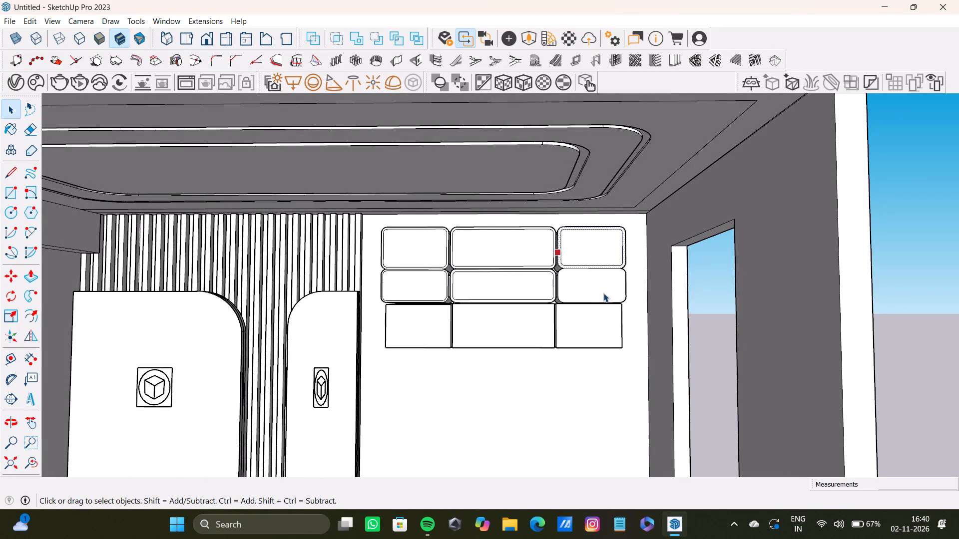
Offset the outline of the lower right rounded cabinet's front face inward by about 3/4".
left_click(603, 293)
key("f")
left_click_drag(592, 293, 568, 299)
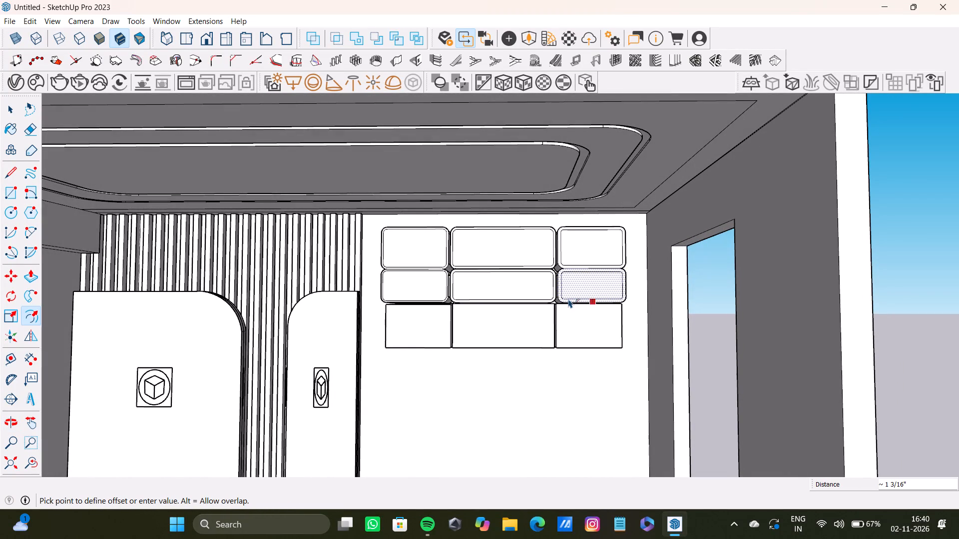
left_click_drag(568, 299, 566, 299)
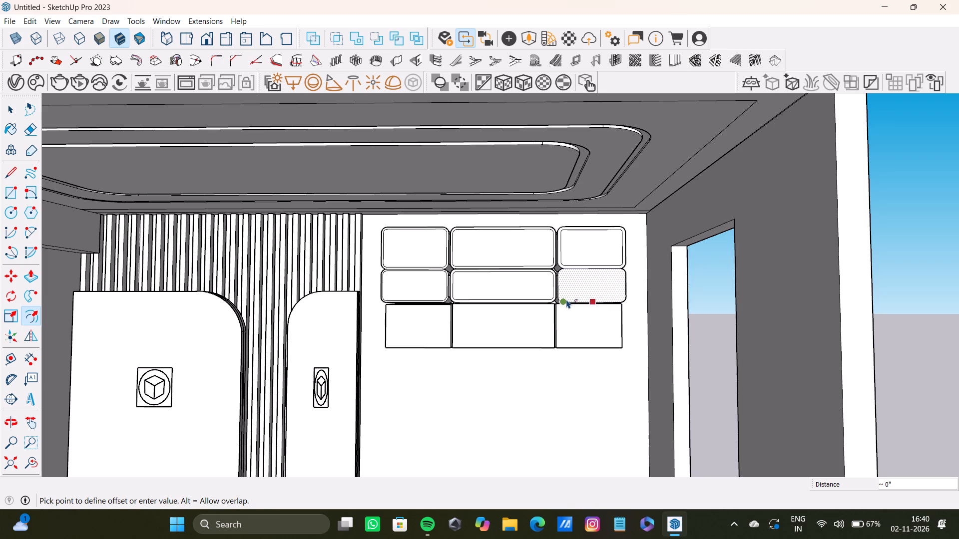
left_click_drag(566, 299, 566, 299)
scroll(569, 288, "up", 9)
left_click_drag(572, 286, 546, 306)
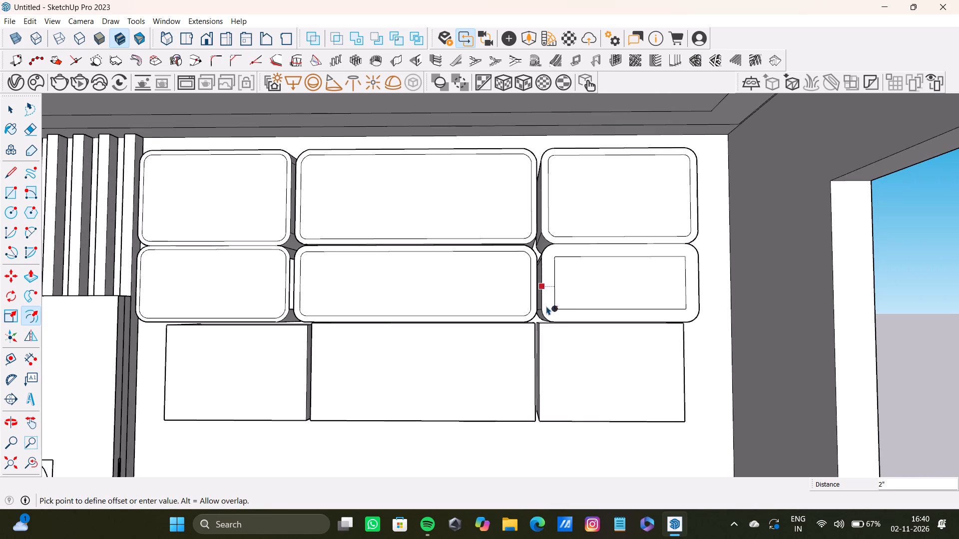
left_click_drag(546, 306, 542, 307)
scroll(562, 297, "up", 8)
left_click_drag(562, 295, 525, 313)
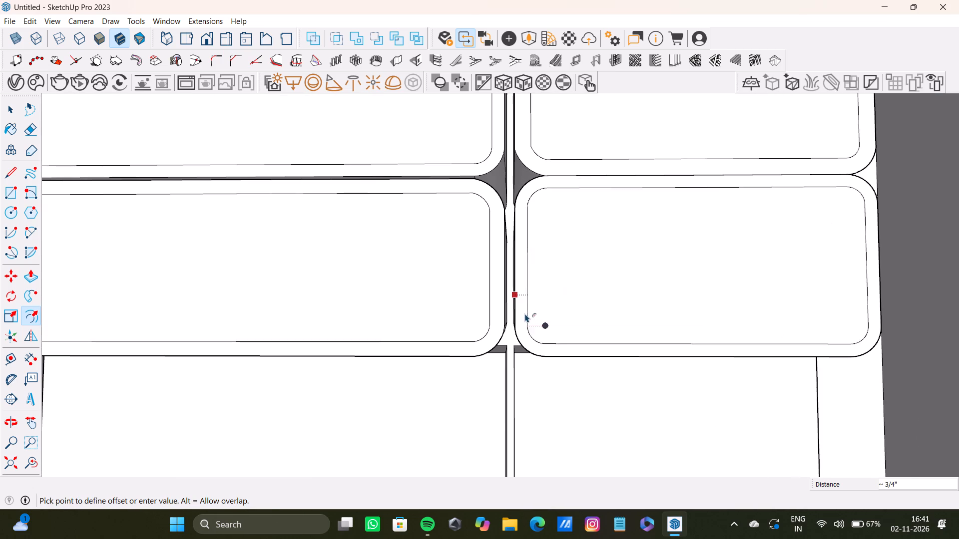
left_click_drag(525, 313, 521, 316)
Examine the thin borders and the gaps between the six rounded wall cabinets from several angles.
scroll(527, 323, "down", 15)
middle_click_drag(530, 321, 530, 321)
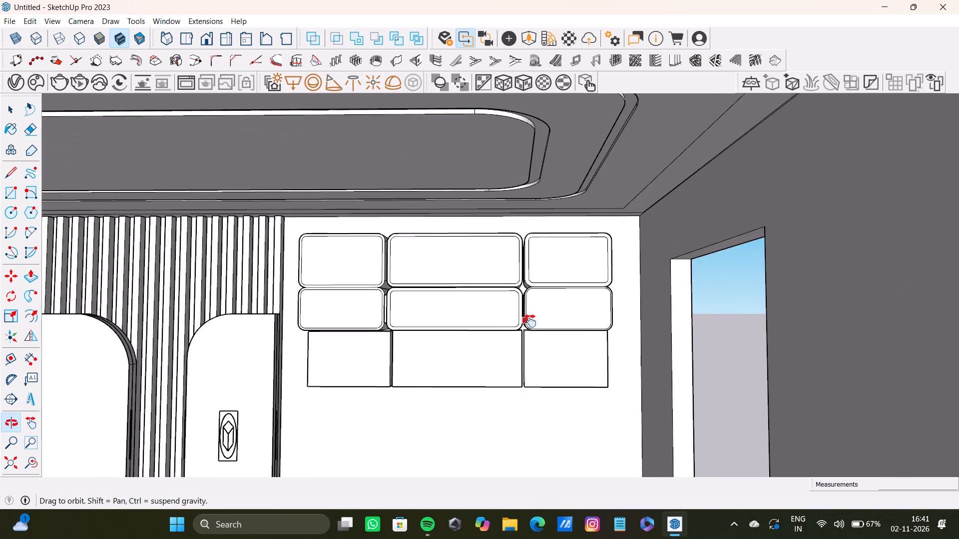
middle_click_drag(530, 321, 691, 239)
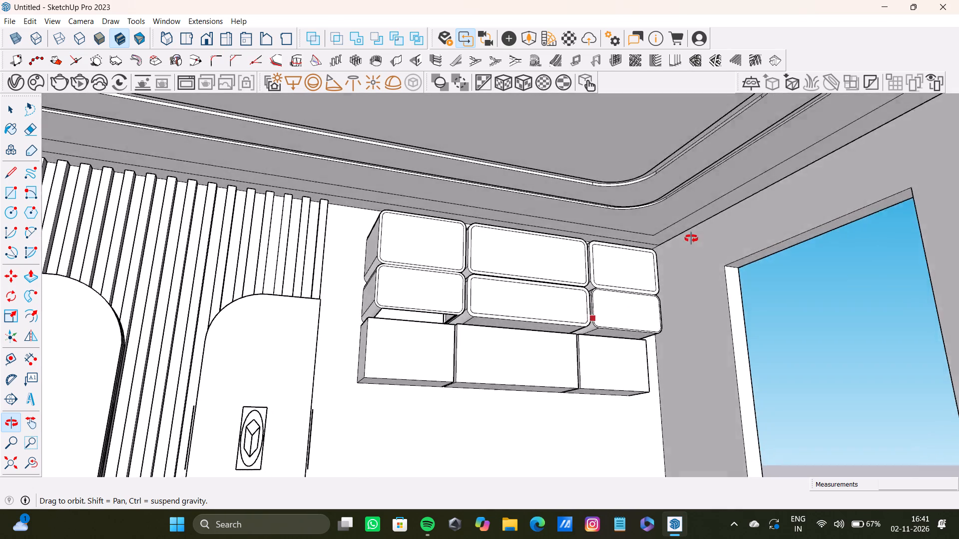
middle_click_drag(691, 239, 681, 206)
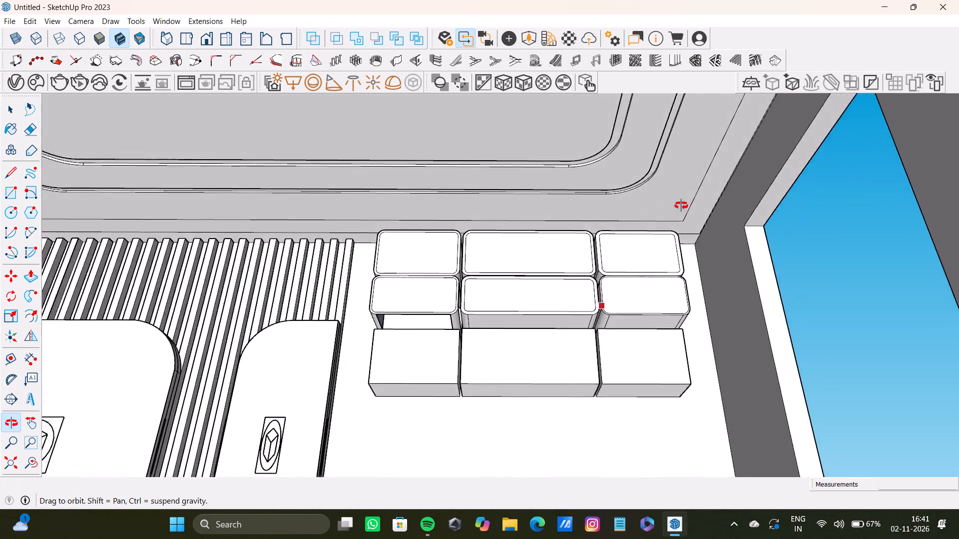
middle_click_drag(681, 206, 812, 226)
scroll(908, 213, "down", 1)
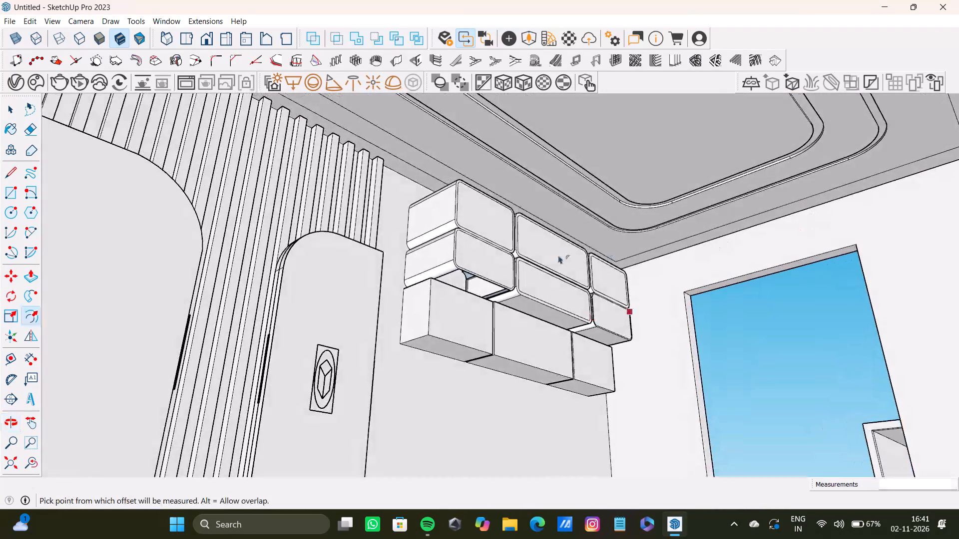
scroll(512, 258, "up", 20)
scroll(512, 258, "up", 8)
scroll(565, 266, "down", 5)
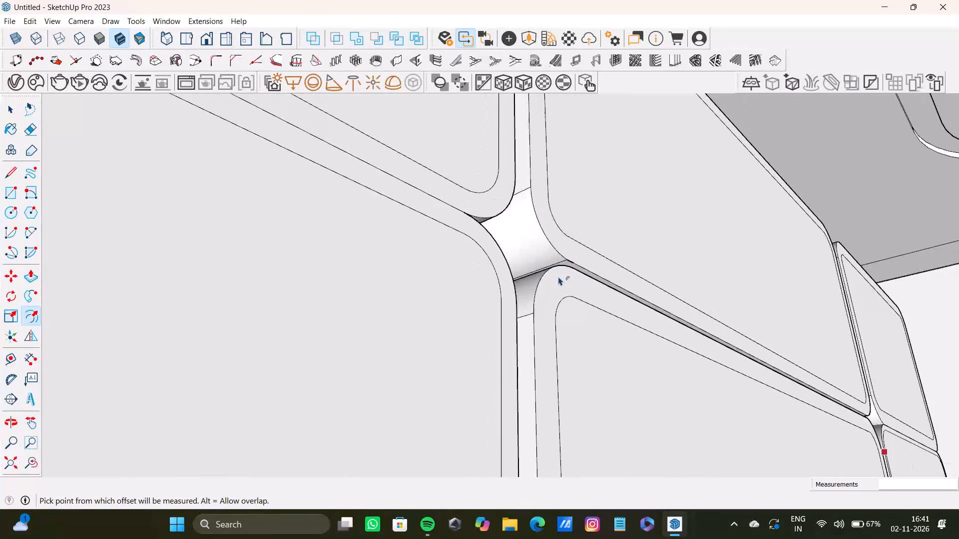
scroll(558, 276, "down", 19)
middle_click_drag(552, 280, 595, 145)
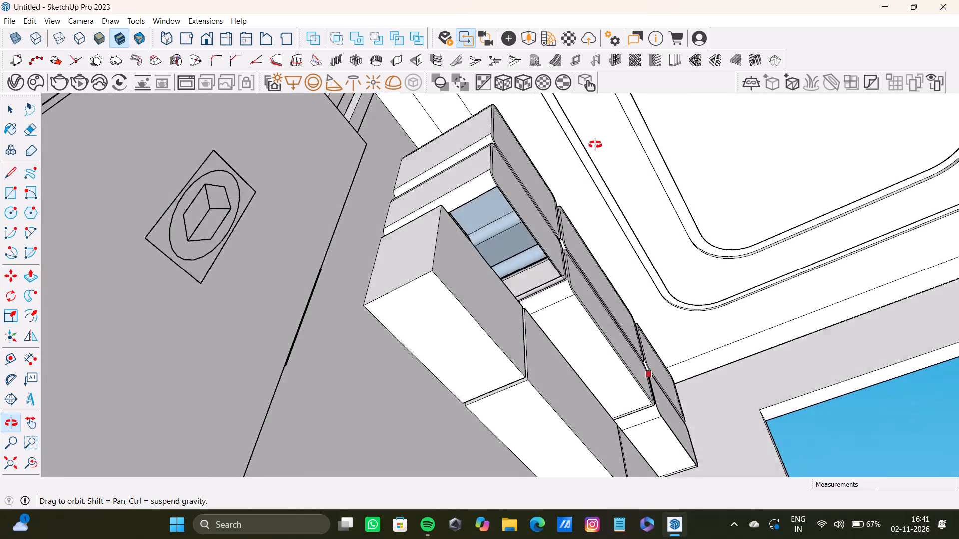
middle_click_drag(595, 145, 380, 341)
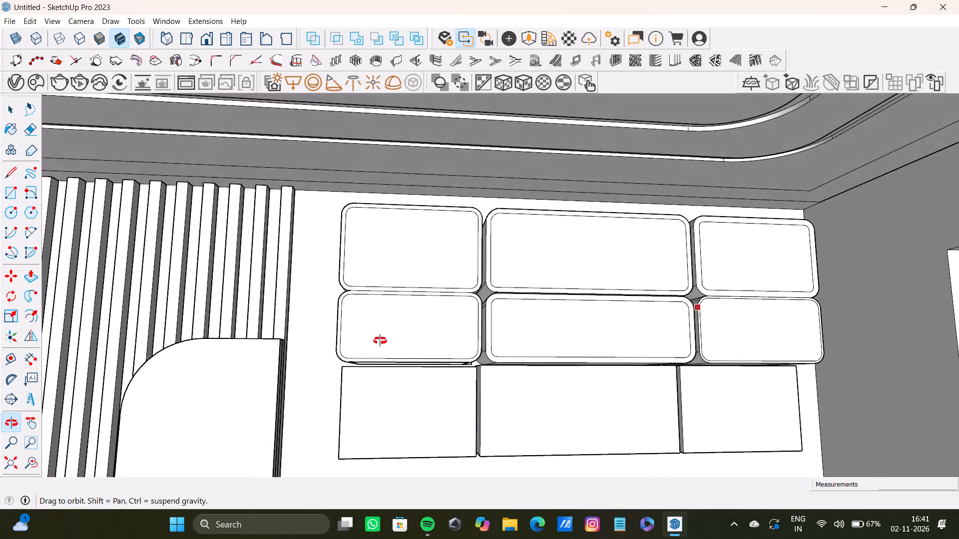
middle_click_drag(380, 341, 482, 330)
Undo the border offsets, the corner rounding and the guide-line removal, back to the plain square wall cabinets.
key("ctrl+z")
key("ctrl+z")
key("ctrl+z")
key("ctrl+z")
key("ctrl+z")
key("ctrl+z")
key("ctrl+z")
key("ctrl+z")
key("ctrl+z")
key("ctrl+z")
key("ctrl+z")
key("ctrl+z")
key("ctrl+z")
key("ctrl+z")
key("ctrl+z")
key("ctrl+z")
key("ctrl+z")
key("ctrl+z")
key("ctrl+z")
key("ctrl+z")
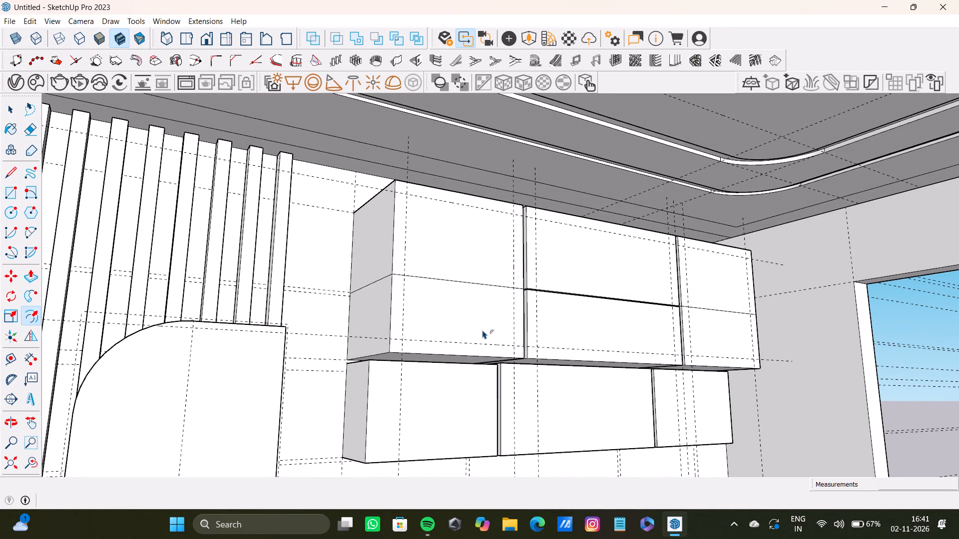
scroll(482, 330, "down", 12)
middle_click_drag(481, 332, 390, 303)
scroll(583, 340, "down", 3)
scroll(584, 340, "up", 3)
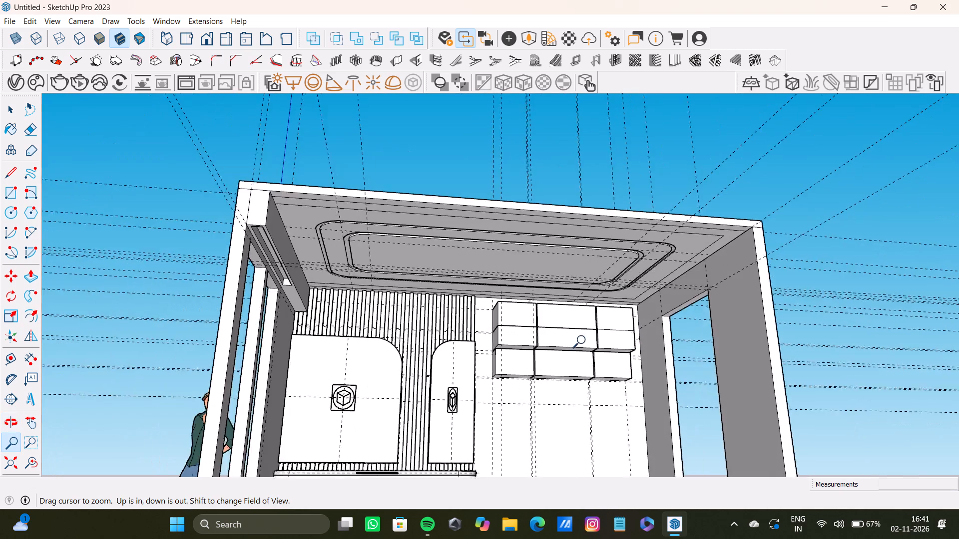
scroll(584, 340, "up", 1)
Minimise the model window and launch Fuji from the desktop.
left_click(867, 1)
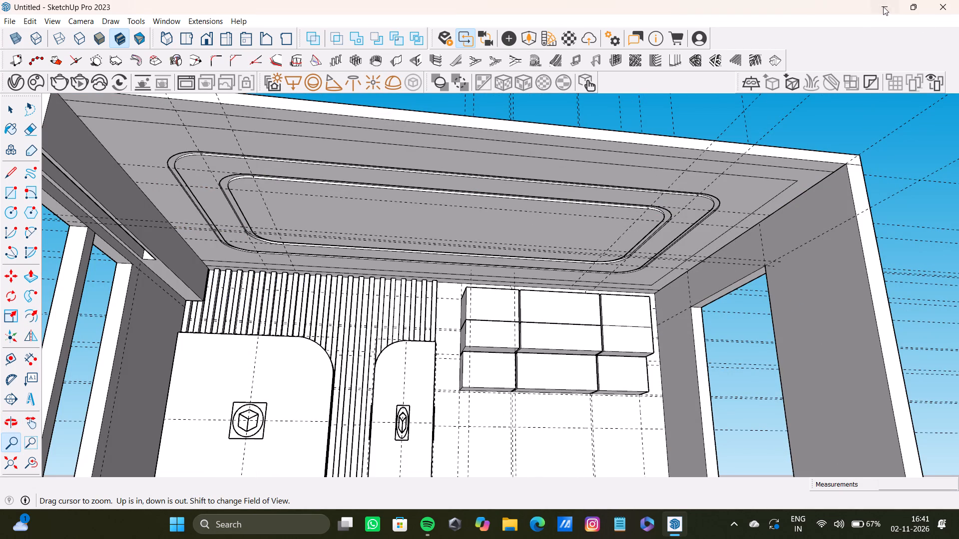
left_click(884, 7)
double_click(826, 21)
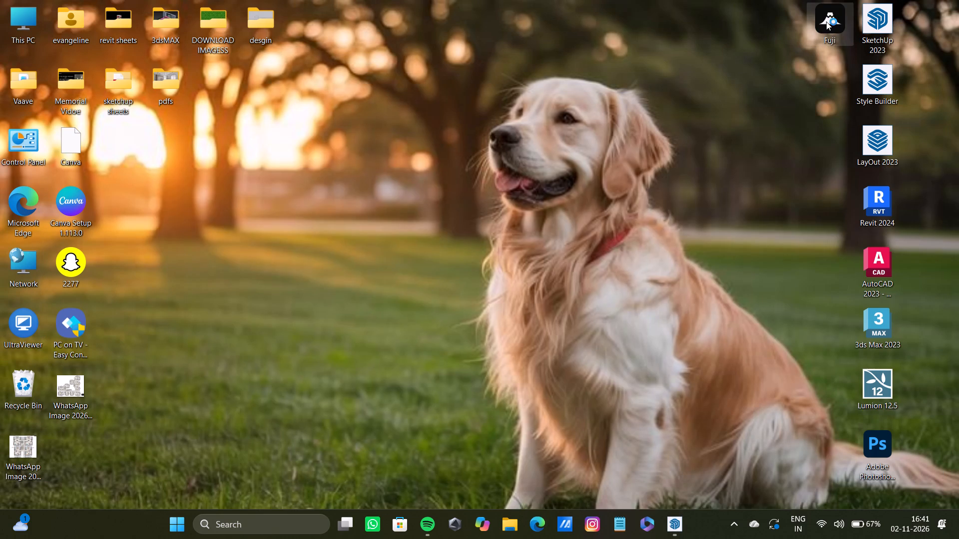
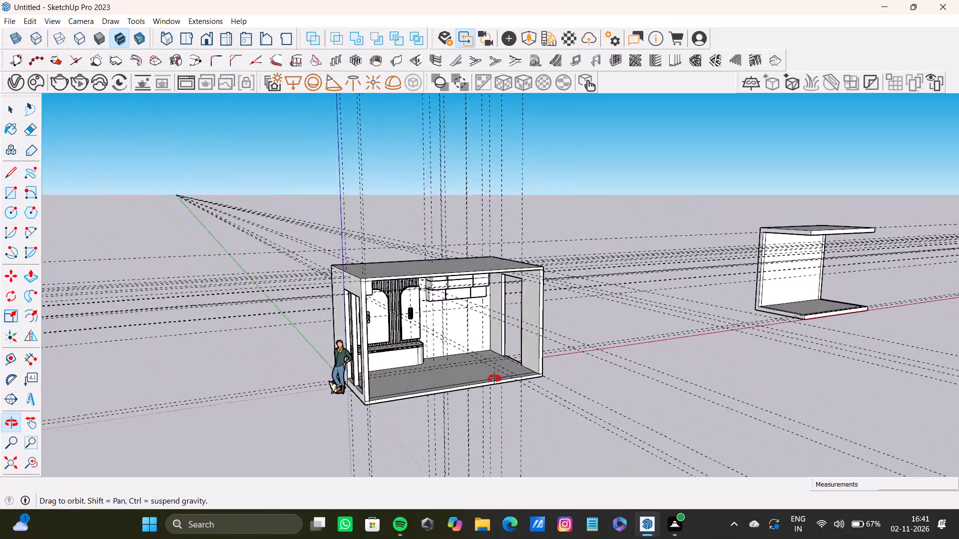
Delete the vertical guide line crossing the front of the lower left wall cabinet.
scroll(351, 342, "up", 8)
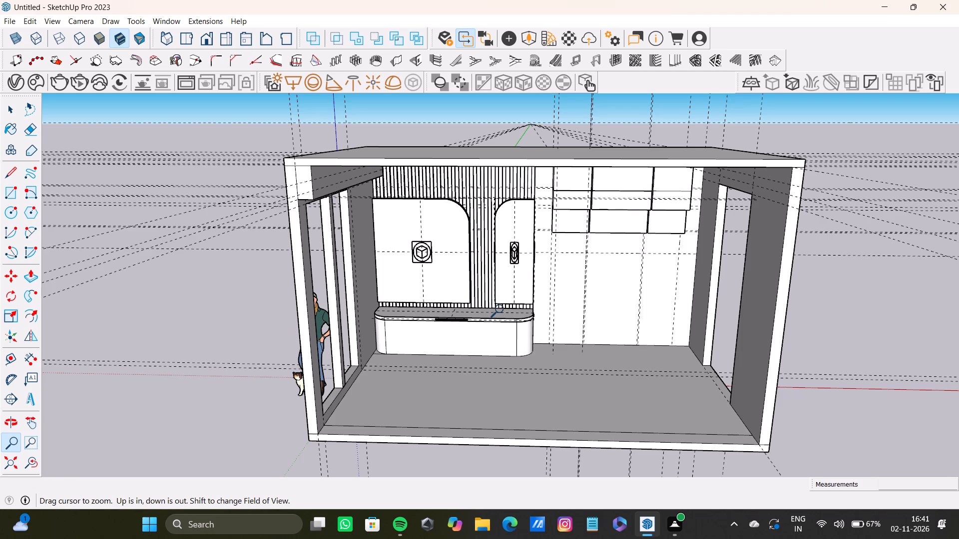
scroll(587, 231, "up", 3)
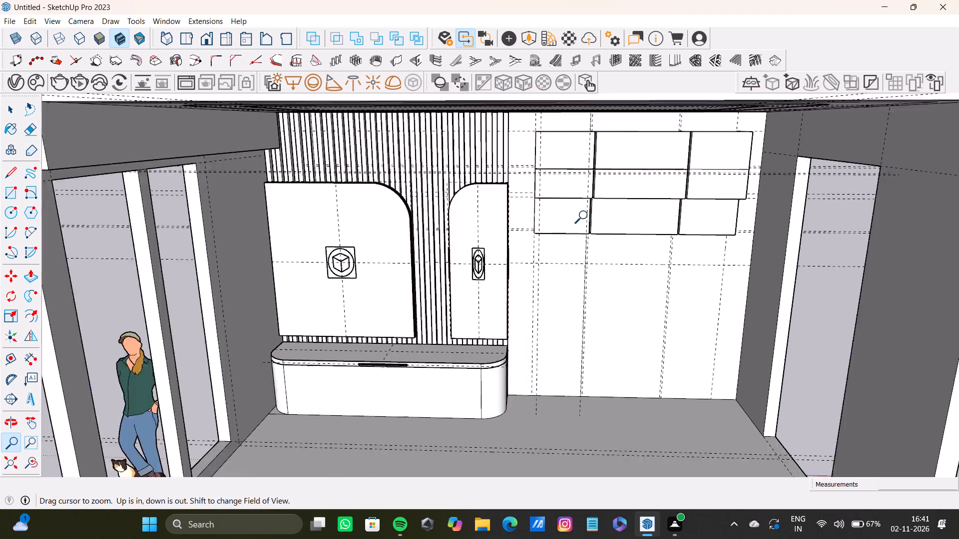
scroll(586, 216, "up", 7)
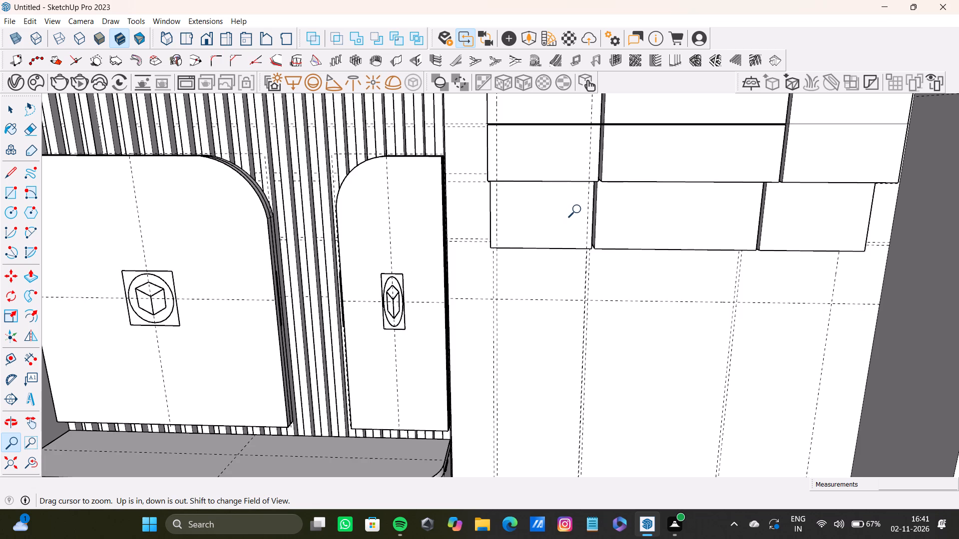
scroll(579, 210, "down", 12)
middle_click_drag(565, 192, 614, 110, "shift")
scroll(574, 139, "up", 7)
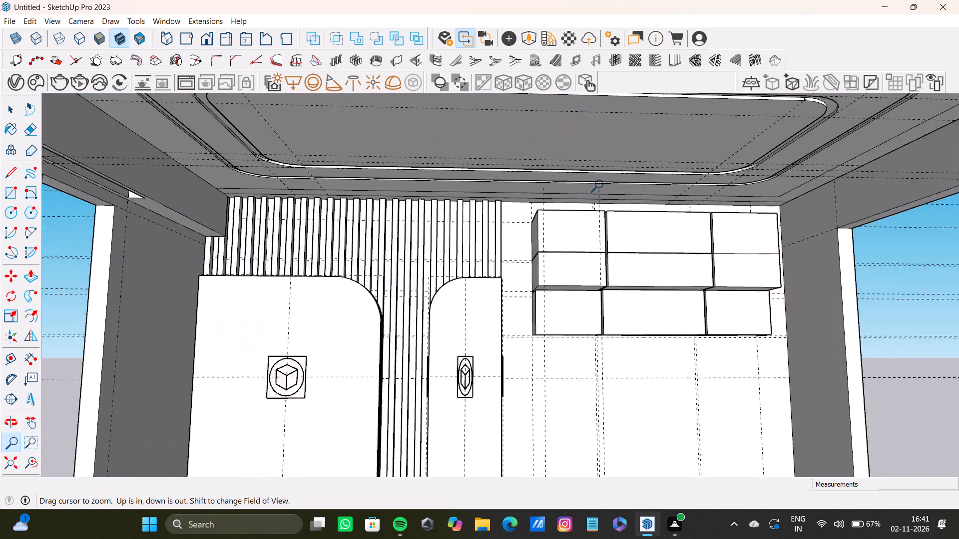
scroll(602, 185, "up", 6)
scroll(602, 196, "down", 8)
middle_click_drag(605, 220, 832, 202, "shift")
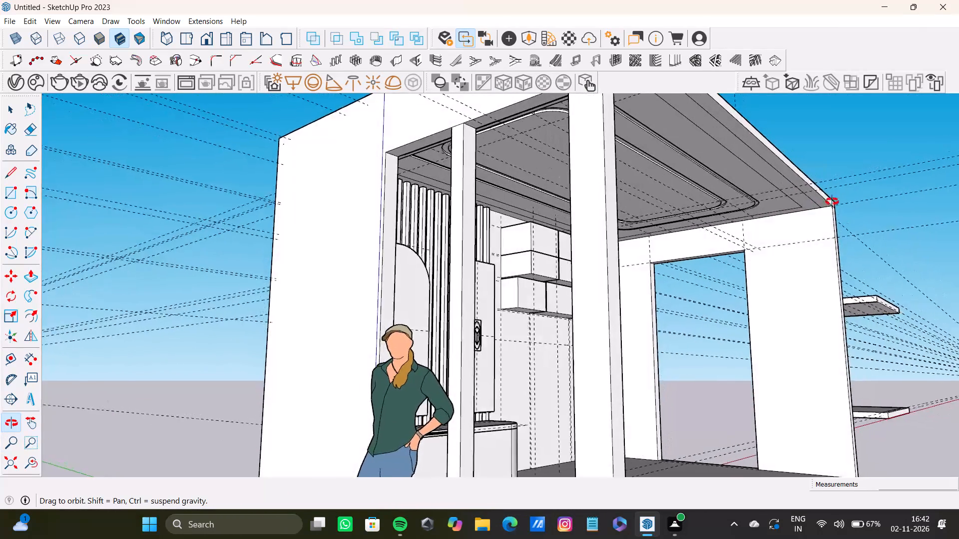
middle_click_drag(832, 202, 604, 199, "shift")
scroll(601, 289, "up", 18)
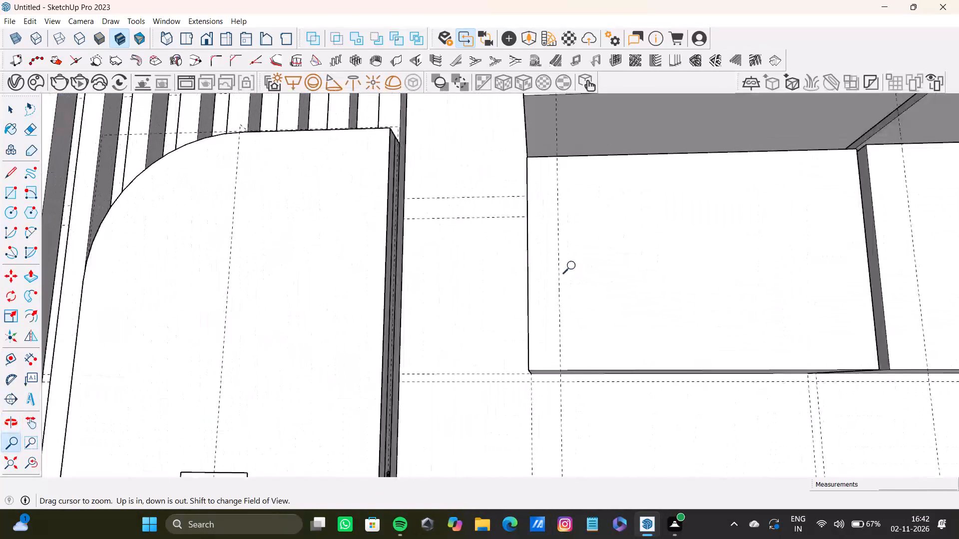
middle_click_drag(576, 265, 705, 278)
key("space")
left_click(680, 277)
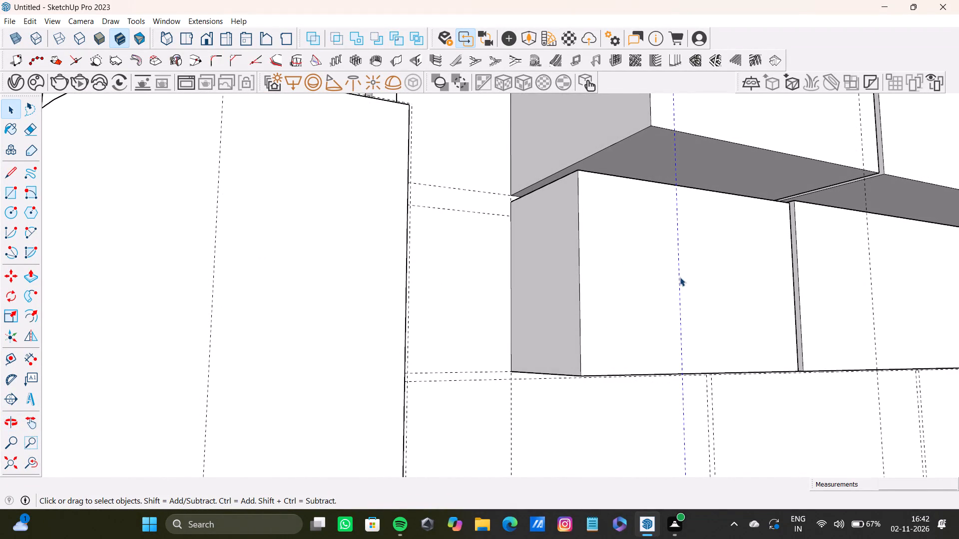
key("Delete")
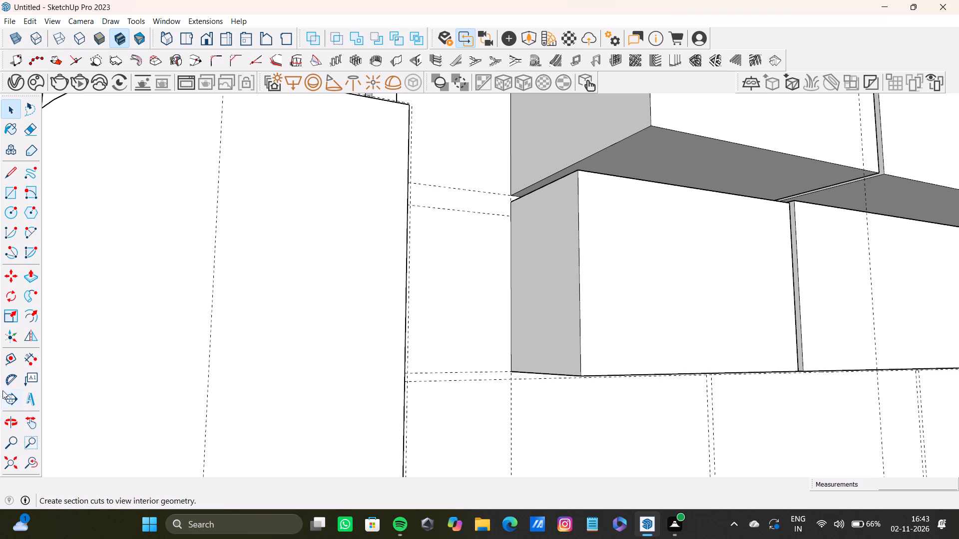
Place a horizontal guide on the back wall about 2' 10 1/2" below the guide under the lower cabinets.
left_click(10, 465)
scroll(430, 338, "down", 9)
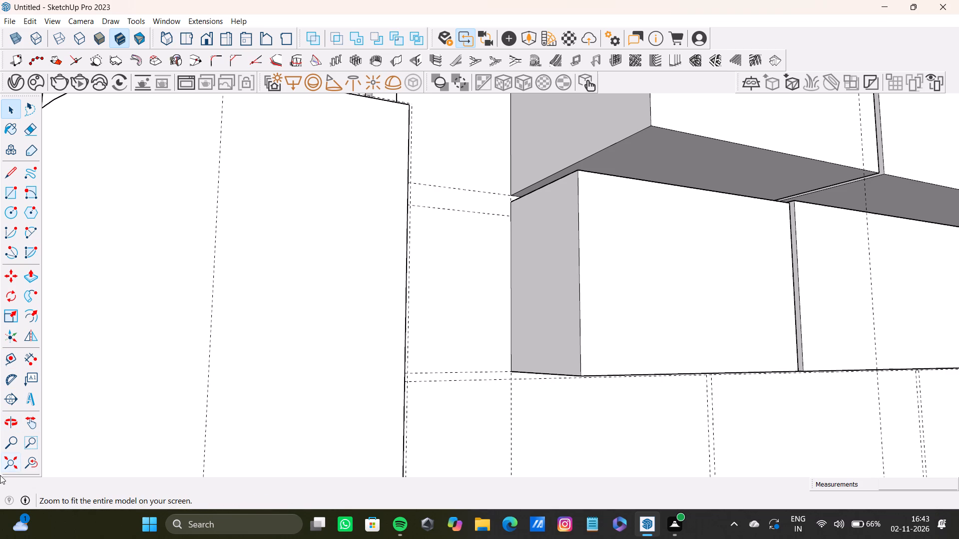
scroll(366, 324, "up", 14)
middle_click_drag(291, 286, 360, 259)
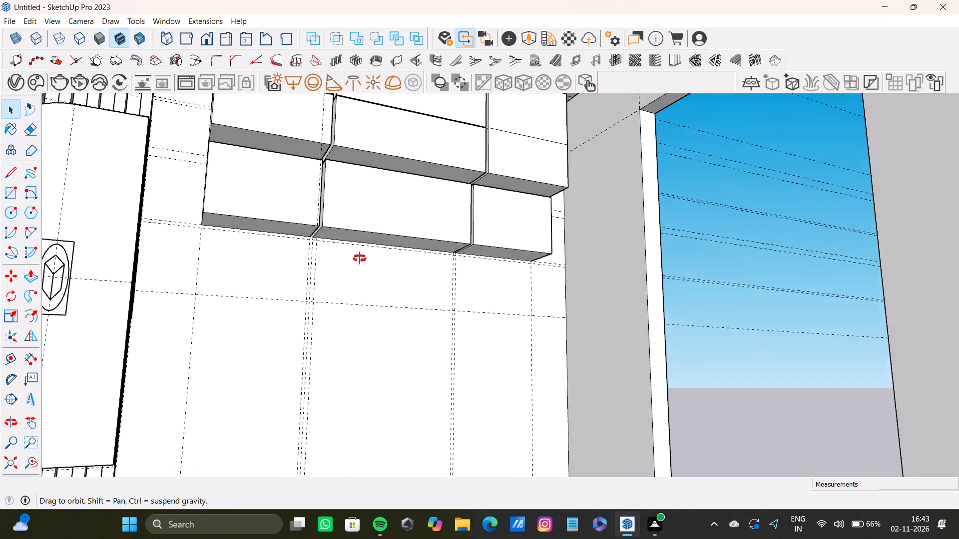
middle_click_drag(360, 259, 311, 293)
scroll(311, 293, "up", 1)
scroll(311, 292, "down", 8)
middle_click_drag(318, 284, 474, 233, "shift")
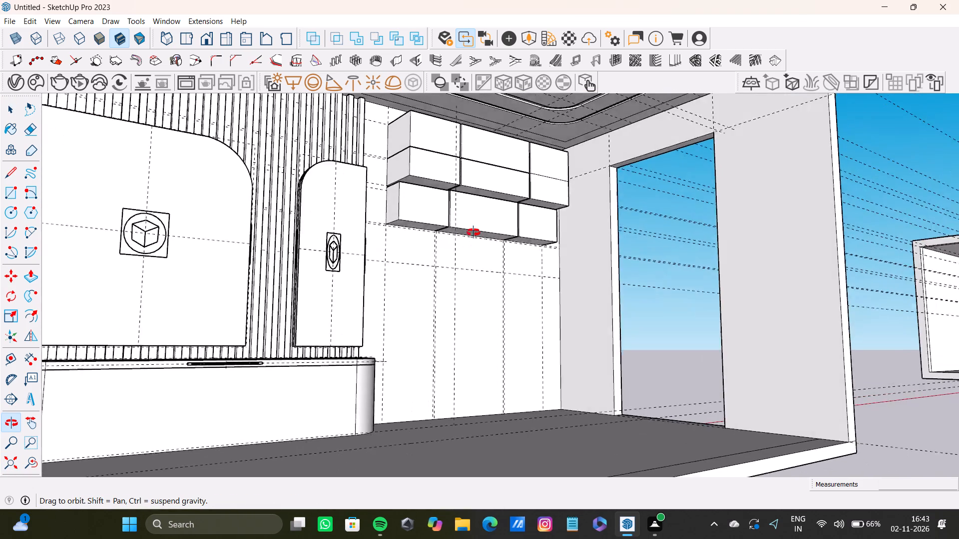
middle_click_drag(474, 233, 333, 263, "shift")
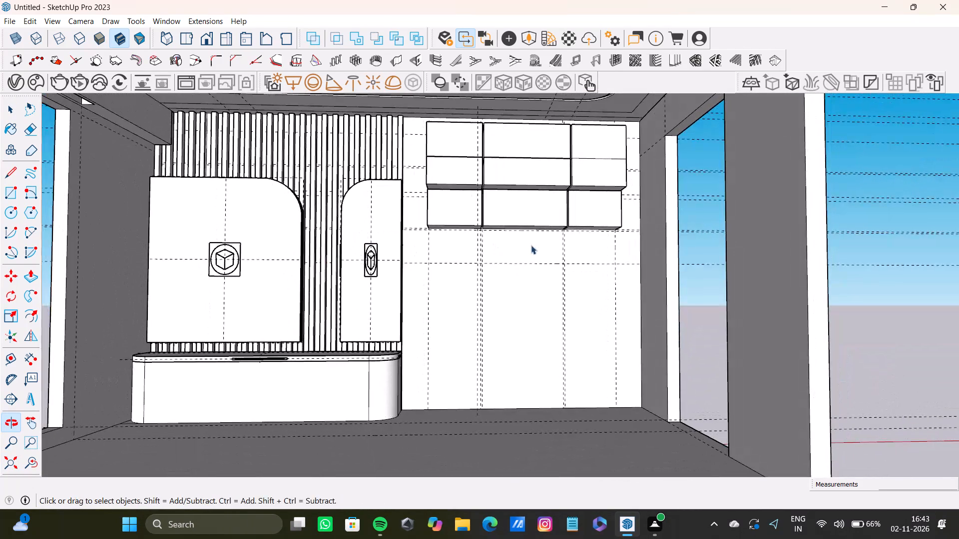
scroll(505, 283, "up", 4)
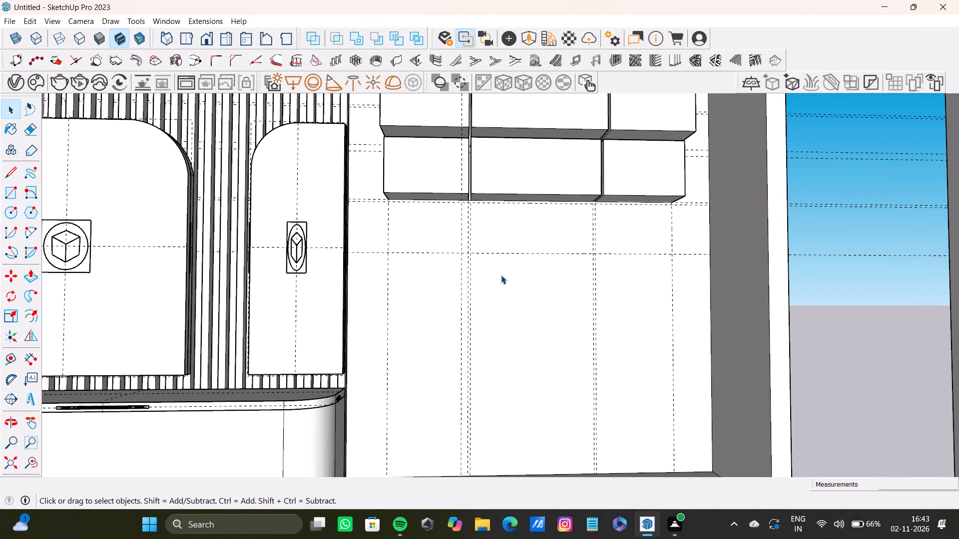
key("t")
scroll(428, 219, "up", 8)
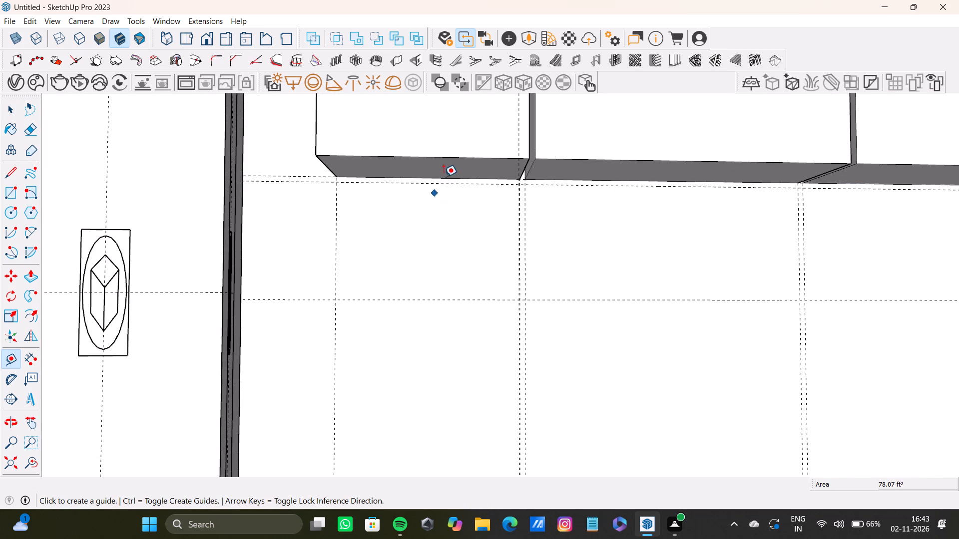
left_click(442, 185)
scroll(442, 282, "down", 12)
middle_click_drag(452, 344, 541, 357)
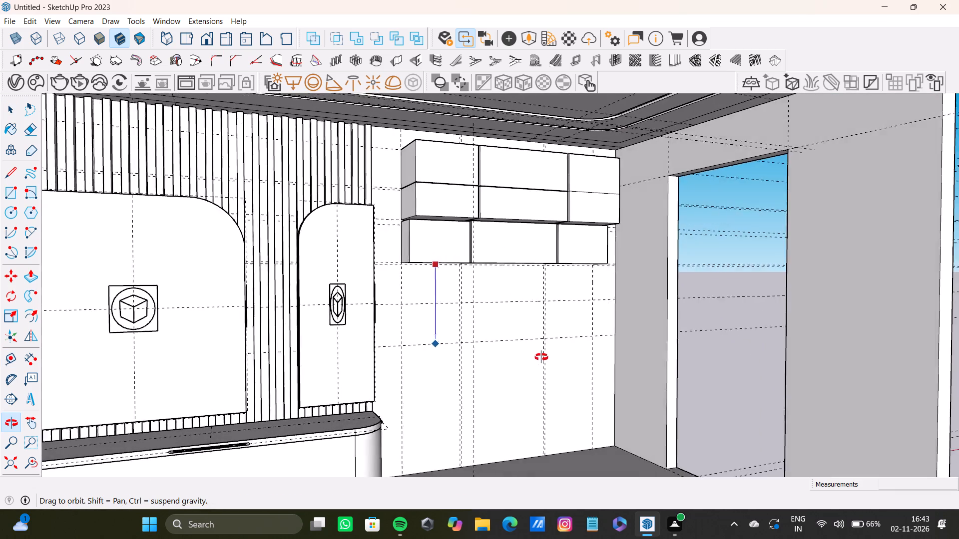
middle_click_drag(541, 357, 535, 314)
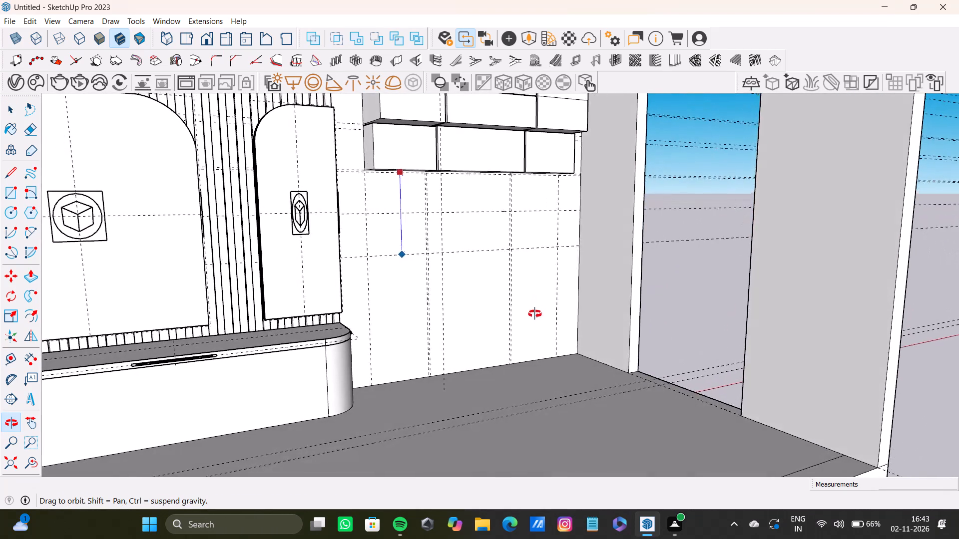
middle_click_drag(535, 314, 506, 310)
scroll(492, 280, "up", 3)
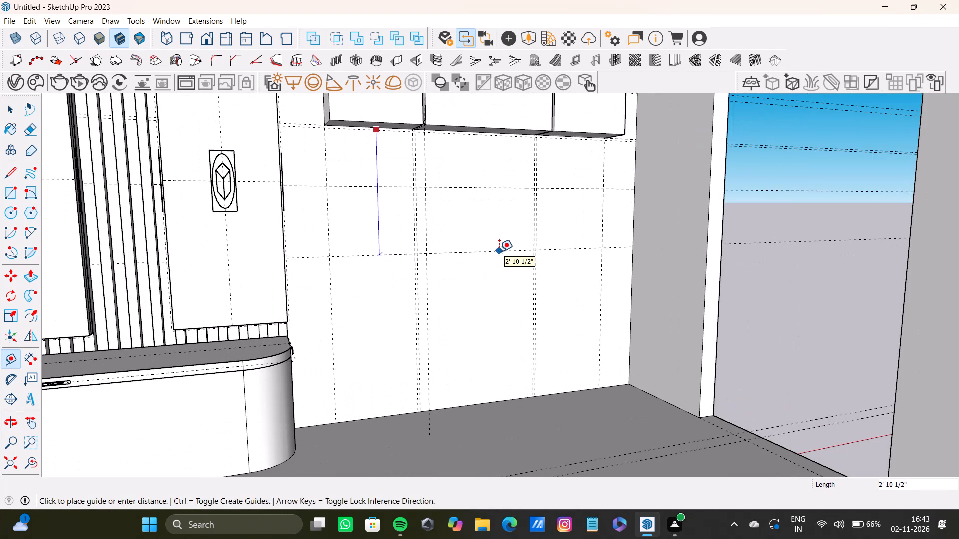
left_click(499, 251)
Add a second horizontal guide about 3 3/4" below the new wall guide.
scroll(389, 258, "up", 4)
left_click(391, 254)
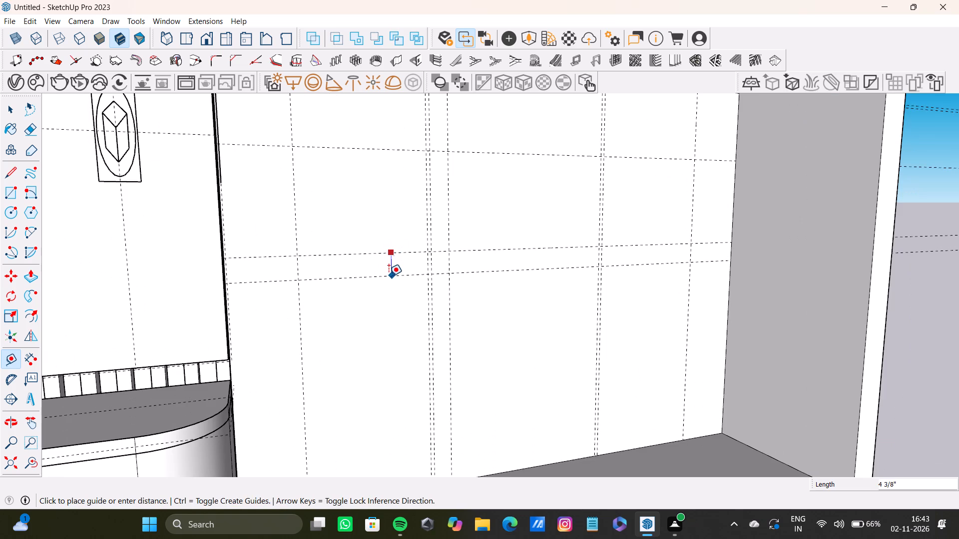
left_click(381, 273)
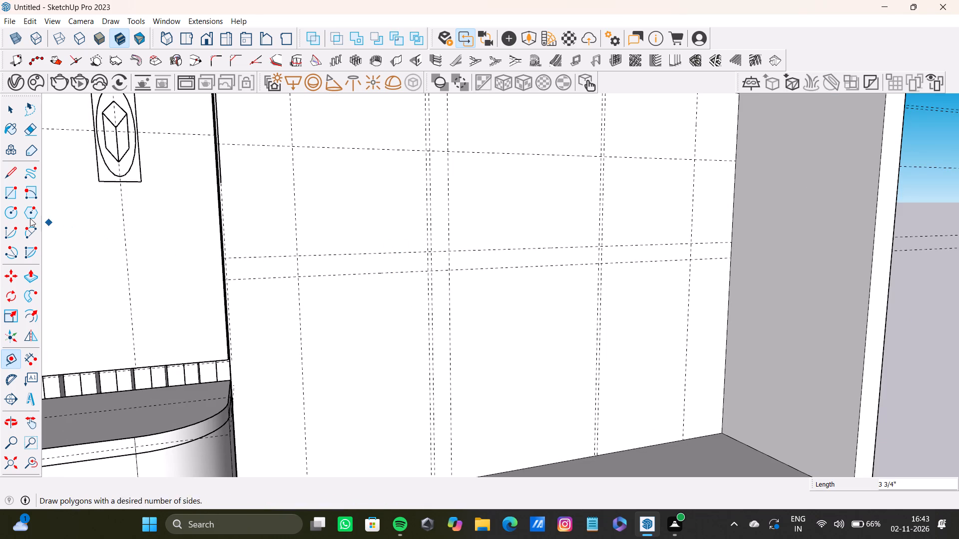
Draw a rectangle between the two new guides, spanning the outer vertical guides below the lower cabinets.
left_click(7, 191)
left_click(299, 256)
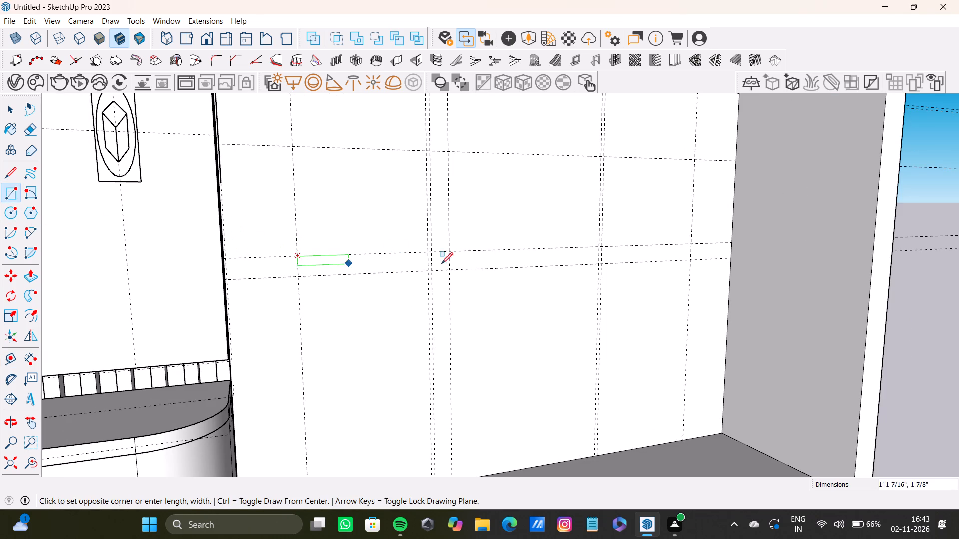
left_click(689, 260)
Push/pull the thin rectangle outward from the back wall to form a floating shelf.
scroll(479, 233, "down", 9)
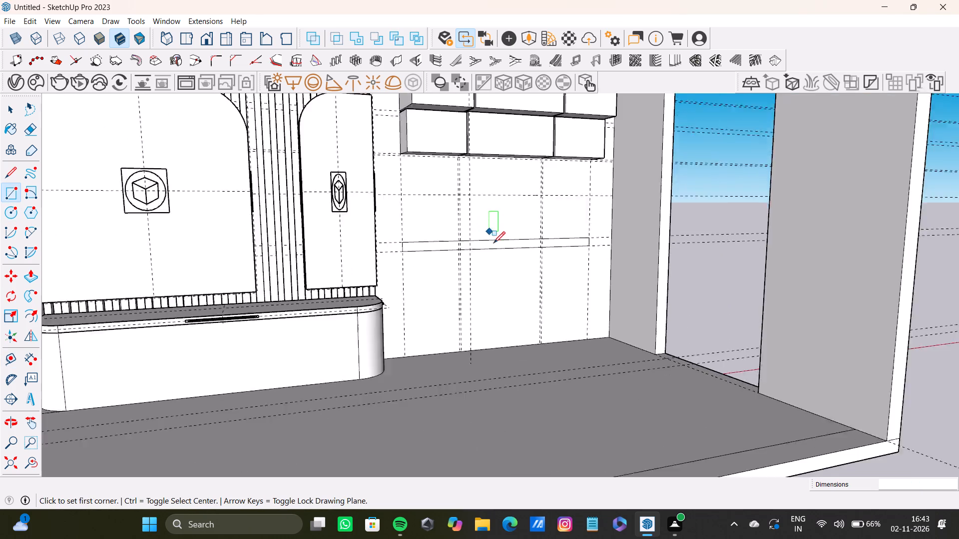
middle_click_drag(493, 243, 412, 245)
key("space")
scroll(513, 251, "up", 9)
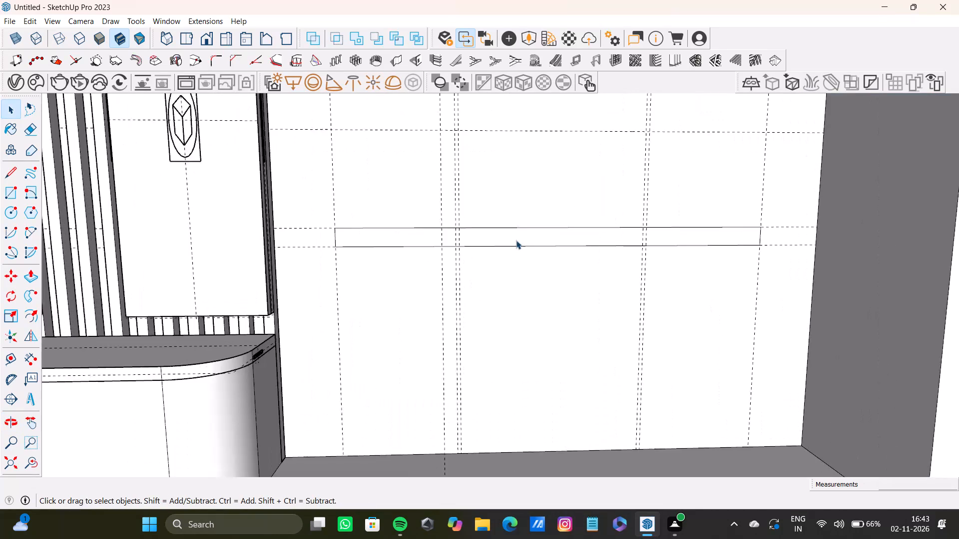
left_click(516, 240)
key("p")
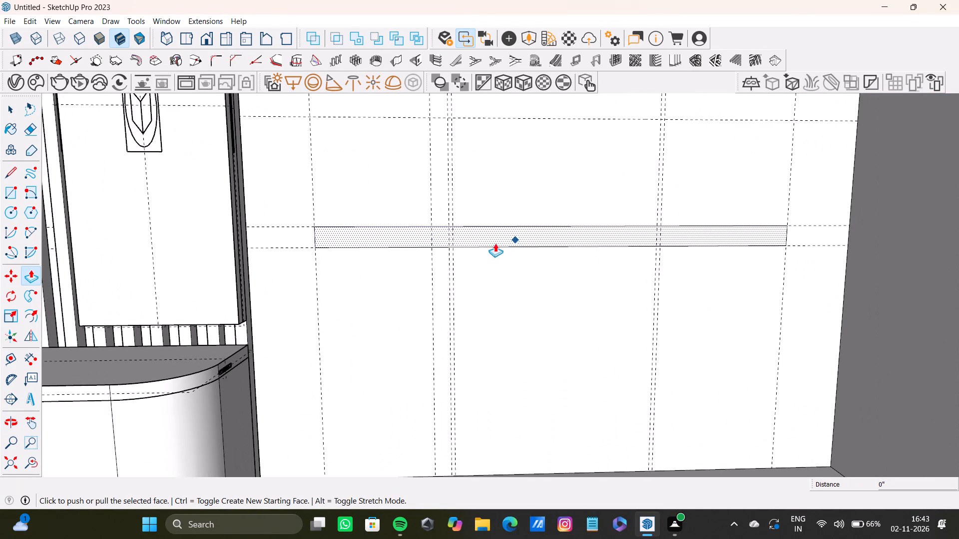
left_click_drag(494, 243, 486, 261)
Extend the shelf's front face outward by about another 6 1/2".
scroll(474, 261, "down", 12)
middle_click_drag(461, 293, 629, 282)
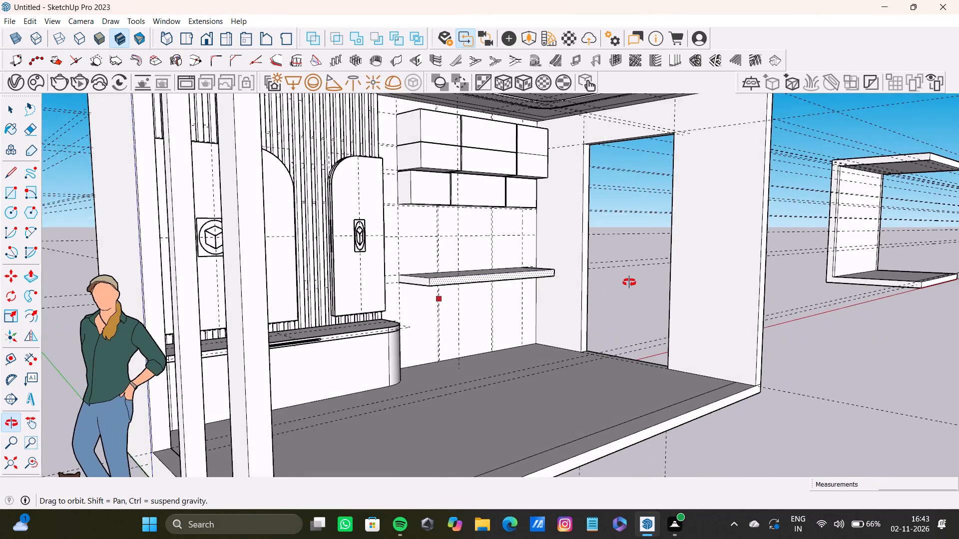
middle_click_drag(629, 282, 629, 282)
scroll(461, 280, "up", 8)
scroll(424, 279, "down", 7)
middle_click_drag(424, 281, 368, 302, "shift")
scroll(473, 306, "up", 7)
left_click_drag(397, 323, 411, 325)
Examine the floating shelf's depth and position against the cabinets and low unit from several angles.
scroll(411, 323, "down", 6)
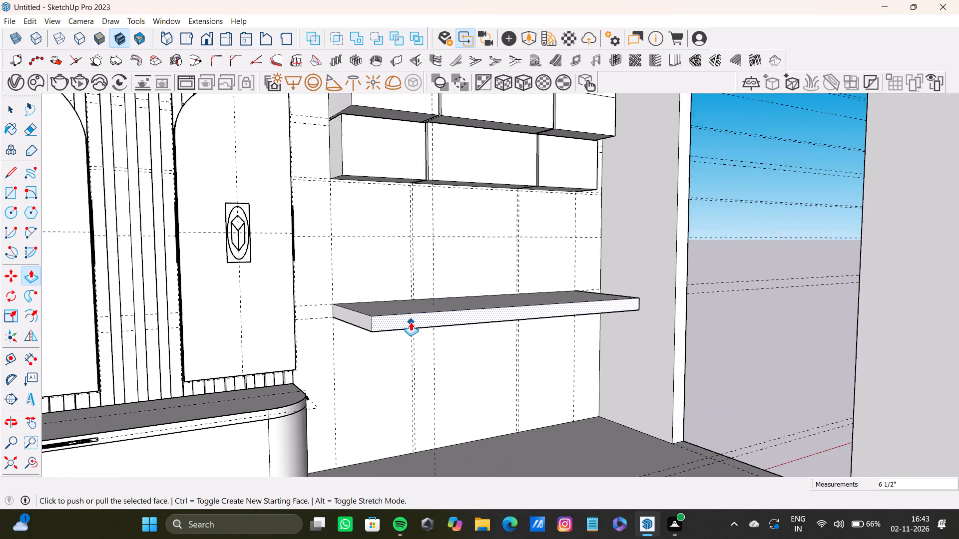
middle_click_drag(411, 322, 360, 322, "shift")
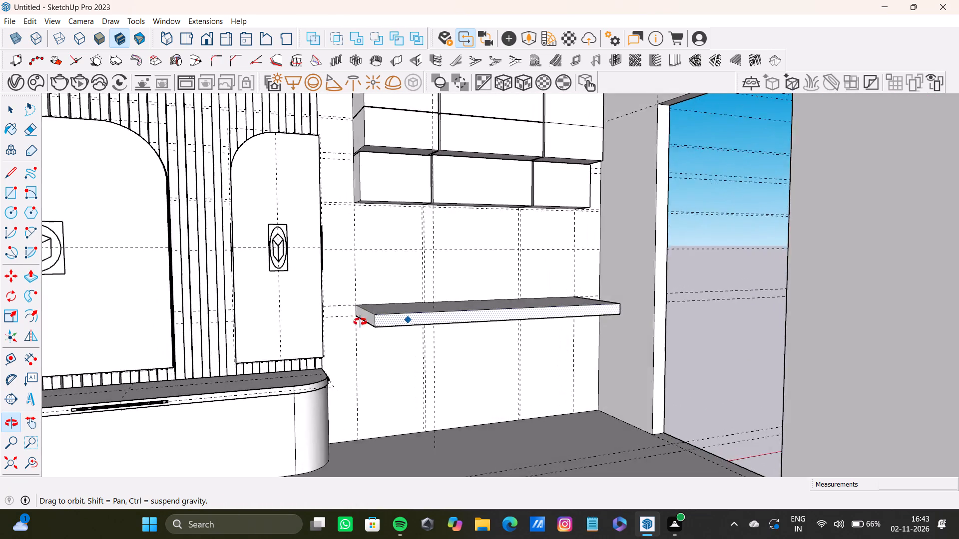
middle_click_drag(360, 322, 320, 383, "shift")
scroll(378, 313, "up", 10)
middle_click_drag(405, 299, 358, 315)
middle_click(355, 316)
middle_click(354, 316)
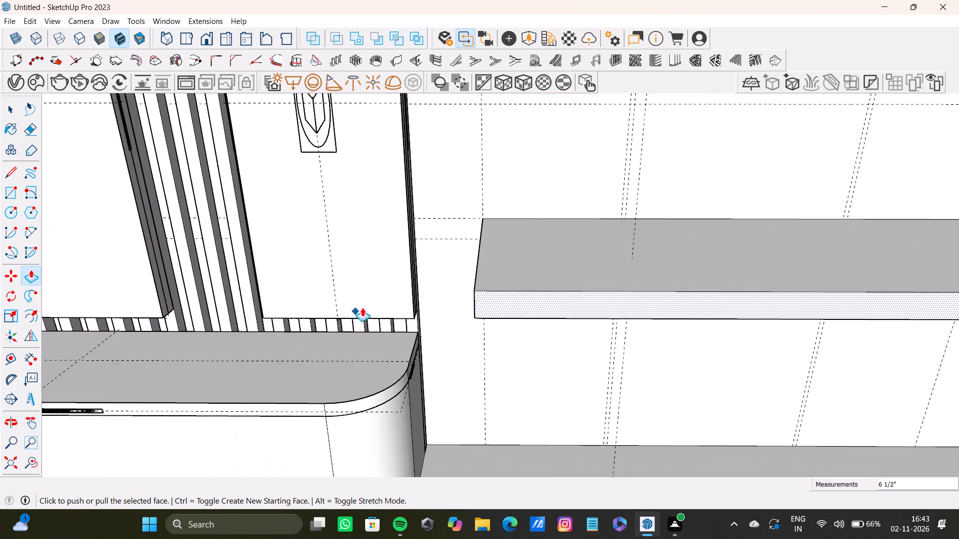
scroll(369, 302, "up", 4)
scroll(539, 291, "down", 12)
middle_click_drag(538, 295, 418, 333, "shift")
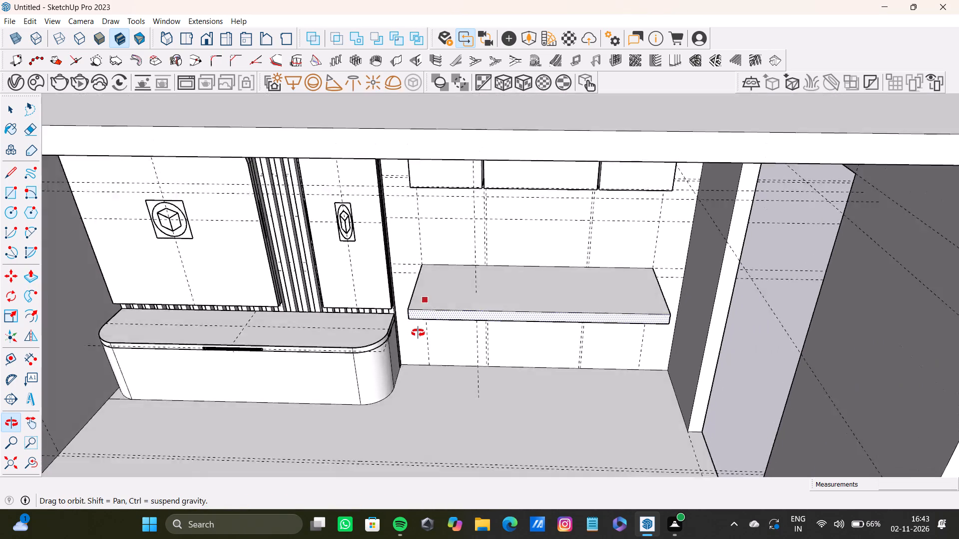
middle_click_drag(418, 333, 479, 277, "shift")
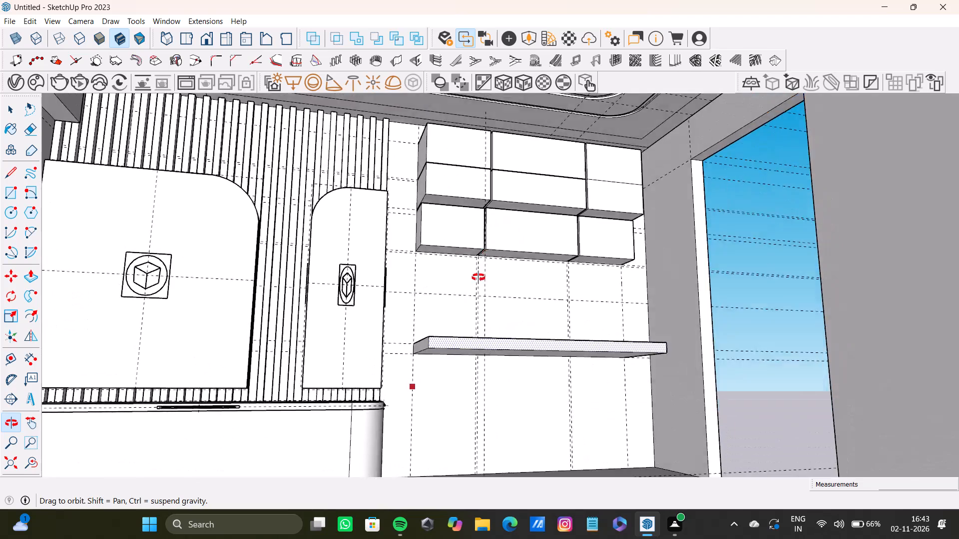
middle_click_drag(479, 277, 427, 352, "shift")
Draw a tangent arc across the left front corner of the shelf's top face.
scroll(427, 352, "up", 14)
middle_click_drag(441, 361, 423, 372)
key("a")
scroll(376, 366, "up", 3)
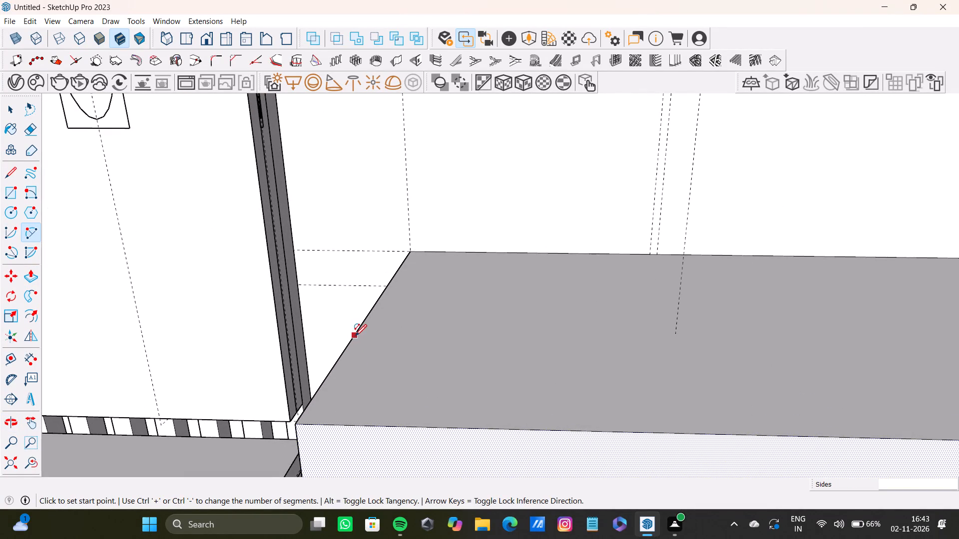
left_click(355, 336)
left_click(501, 429)
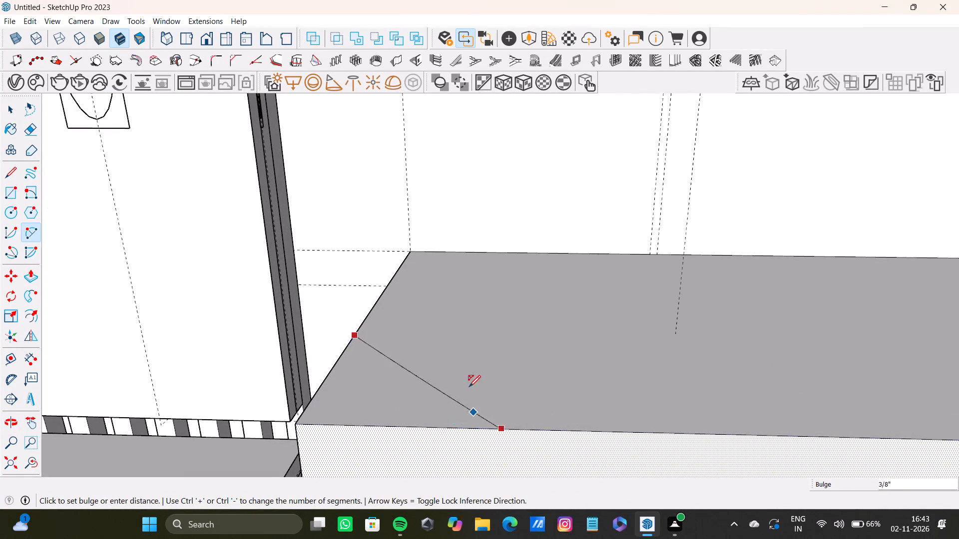
left_click(396, 420)
key("space")
Push the left corner piece outside the arc down 3 3/4" to cut it away and round the shelf's corner.
scroll(416, 392, "down", 12)
middle_click_drag(441, 374, 383, 336, "shift")
key("space")
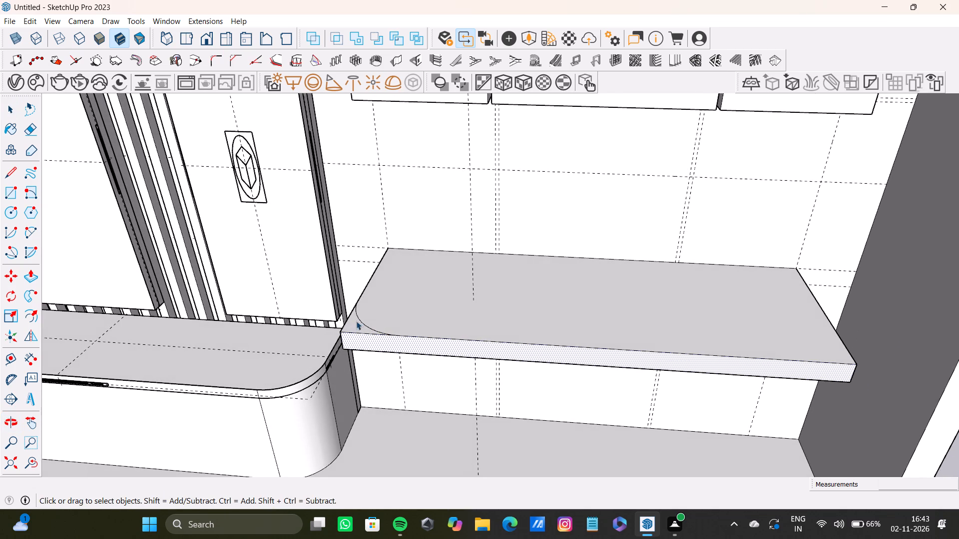
left_click(358, 324)
key("p")
left_click_drag(358, 326, 375, 359)
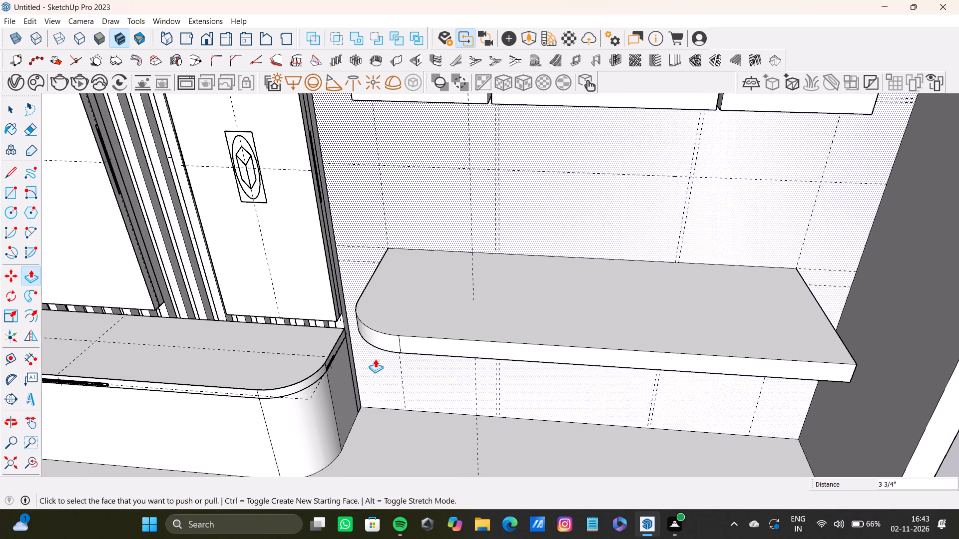
Draw a tangent arc about 1' 4 11/16" across the right front corner of the shelf's top face, with a bulge of about 3 3/16".
scroll(377, 358, "down", 7)
middle_click_drag(415, 357, 488, 313)
key("a")
scroll(582, 338, "up", 8)
middle_click_drag(575, 353, 554, 368)
scroll(562, 357, "up", 7)
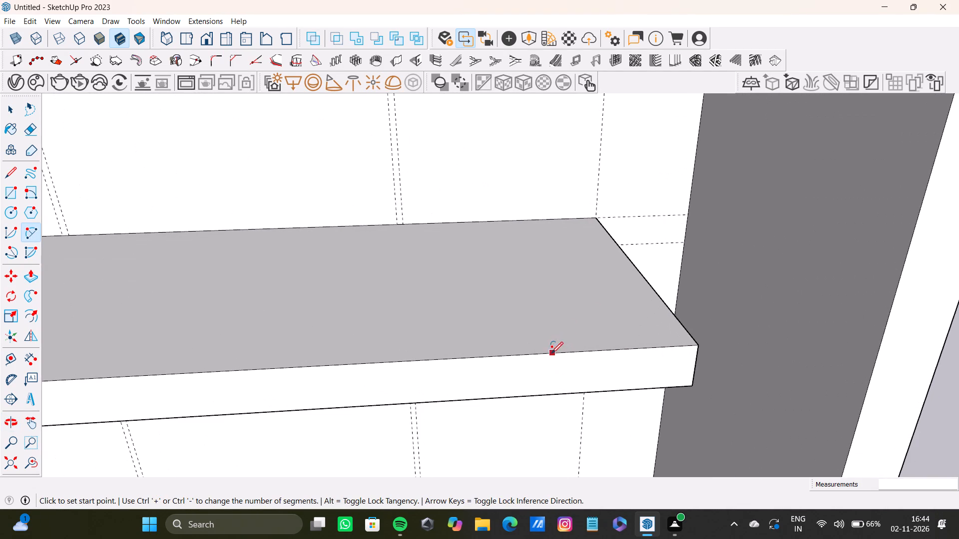
left_click(540, 351)
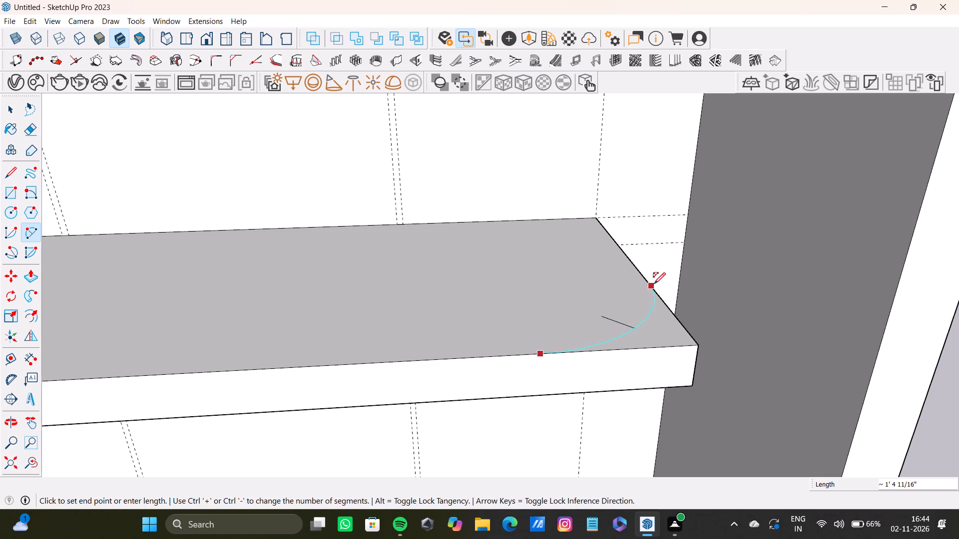
left_click(654, 284)
left_click(658, 317)
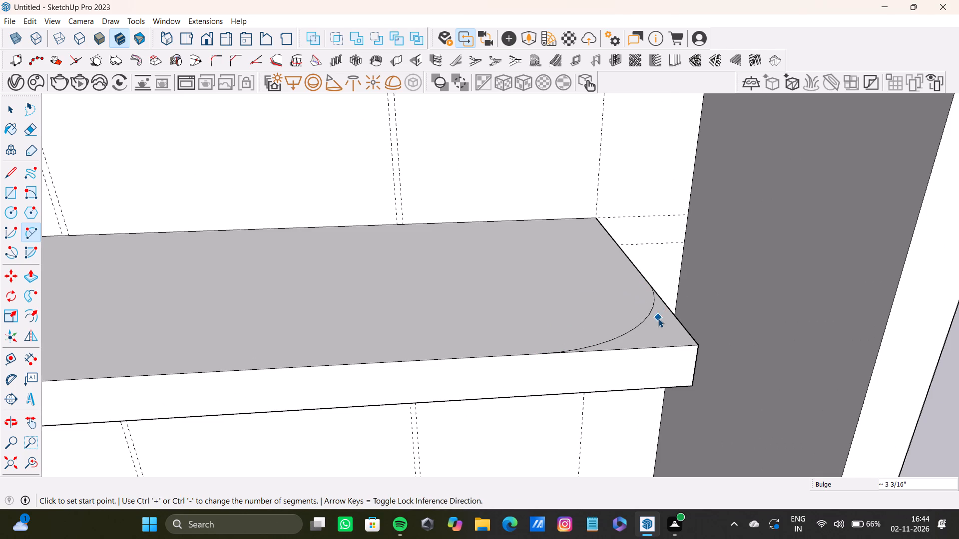
Push the right corner piece outside the arc down 3 3/4" to cut it away and round the shelf's corner.
key("space")
left_click(661, 335)
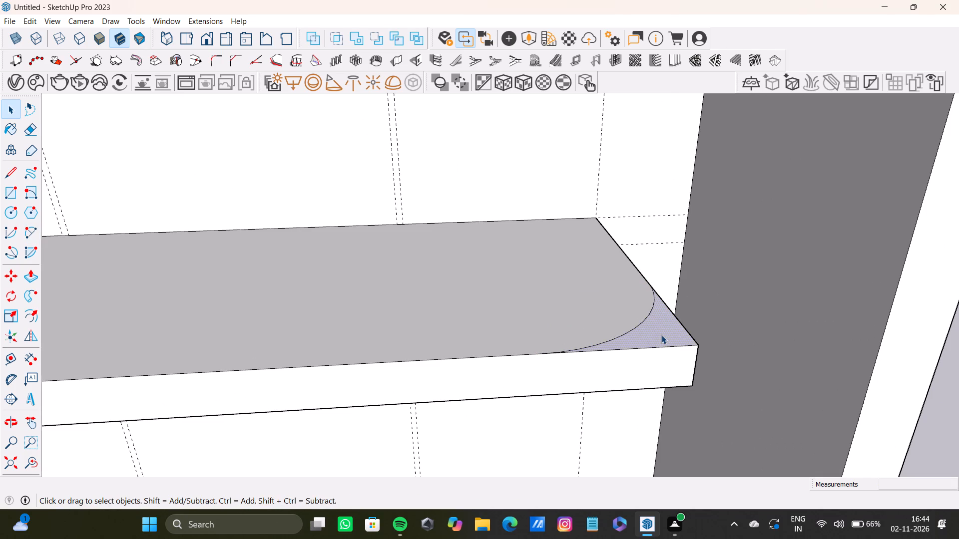
key("p")
left_click_drag(661, 335, 657, 383)
scroll(505, 368, "down", 5)
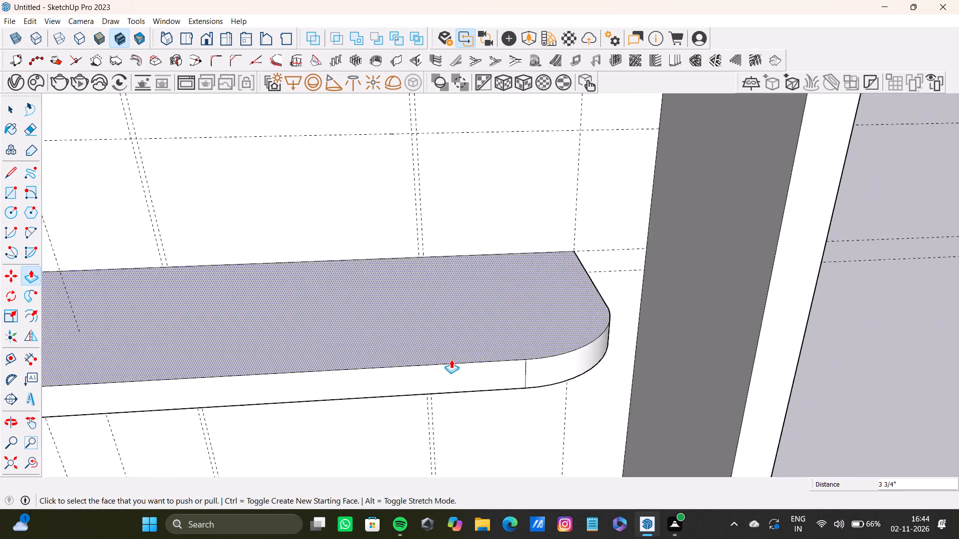
Examine the rounded floating shelf from above, below and the front against the cabinets and the whole room.
scroll(451, 359, "down", 17)
scroll(415, 386, "up", 1)
middle_click_drag(415, 386, 479, 173)
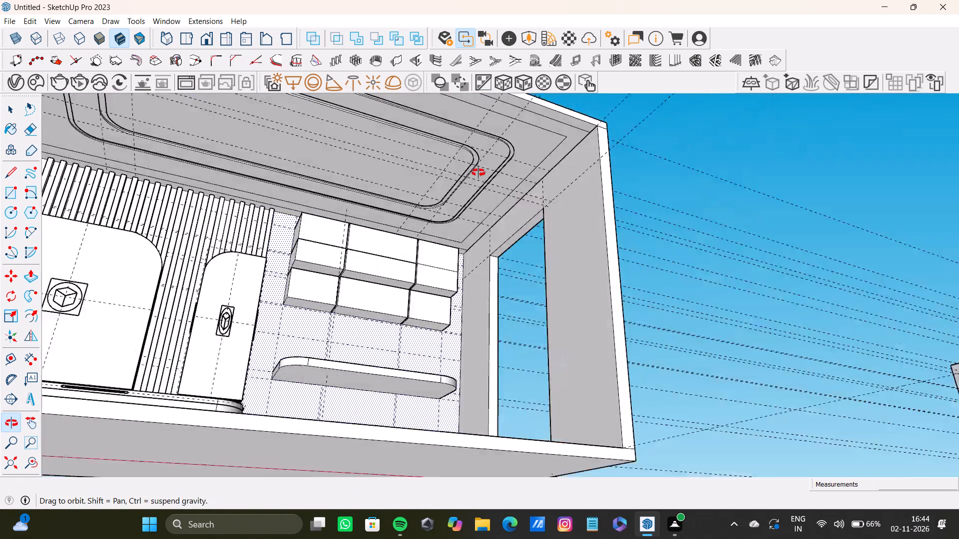
middle_click_drag(479, 173, 386, 177)
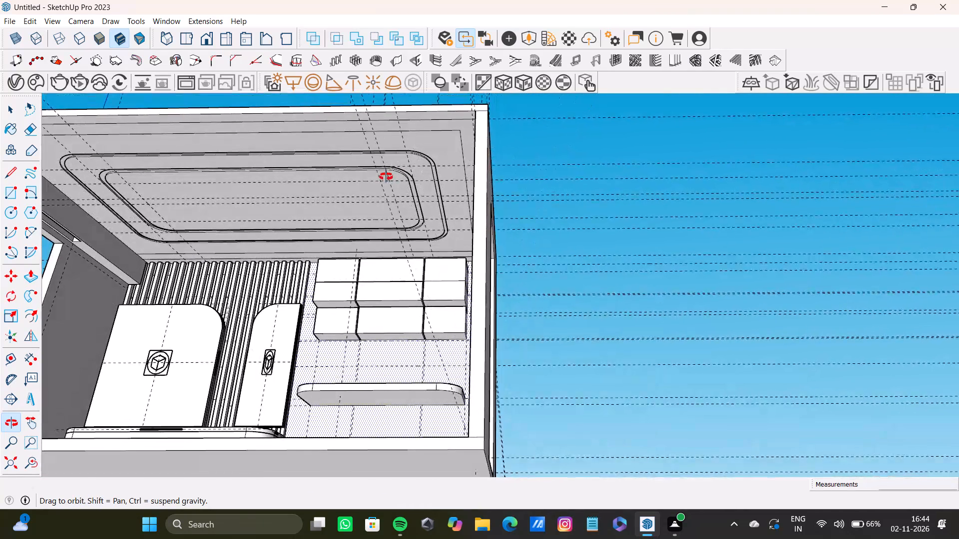
middle_click_drag(386, 177, 372, 199)
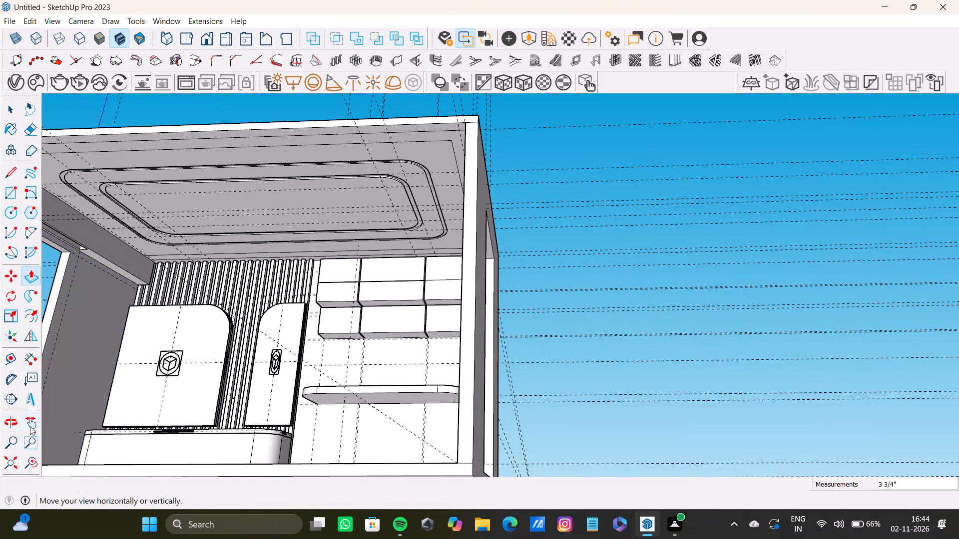
left_click(7, 463)
middle_click_drag(192, 371, 532, 402, "shift")
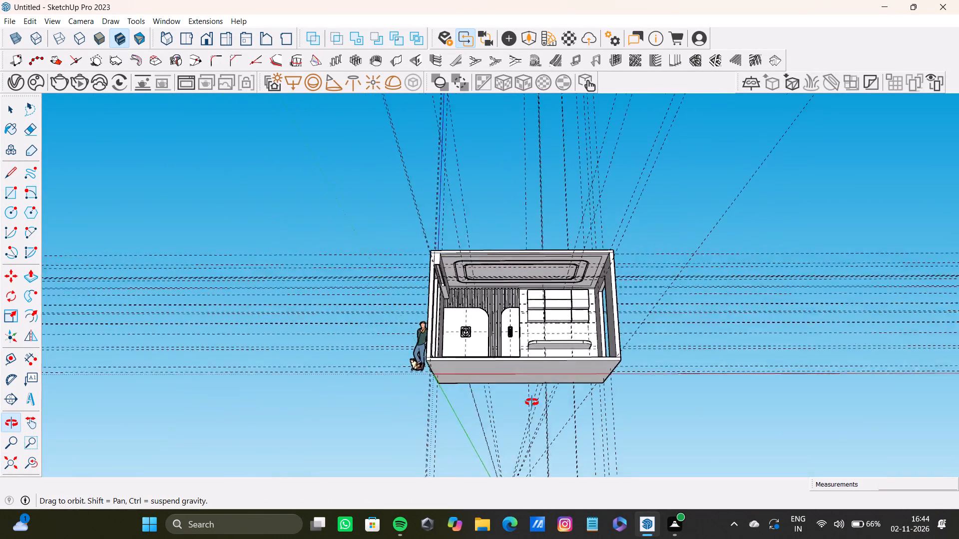
middle_click_drag(532, 402, 411, 502, "shift")
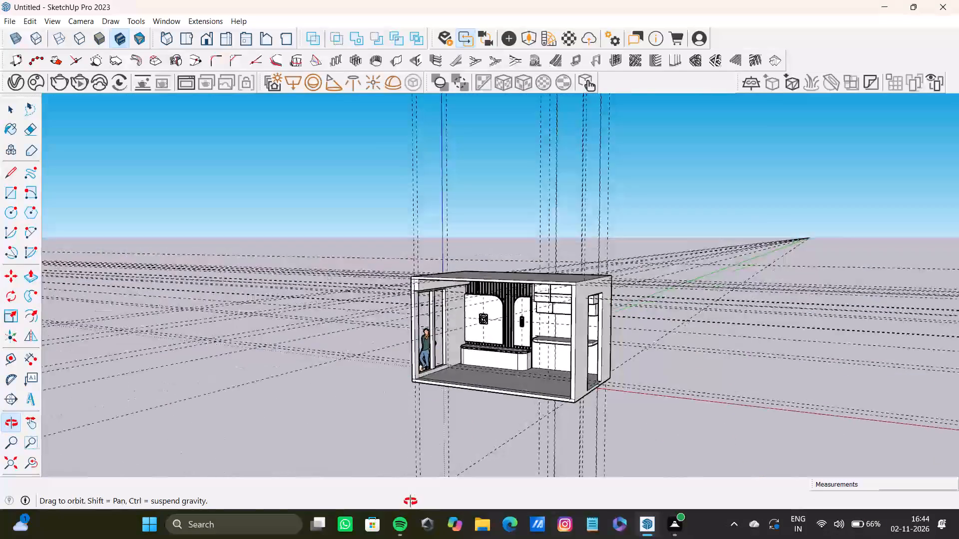
middle_click_drag(411, 502, 422, 492, "shift")
scroll(528, 316, "up", 20)
scroll(528, 316, "up", 2)
middle_click_drag(534, 351, 503, 294, "shift")
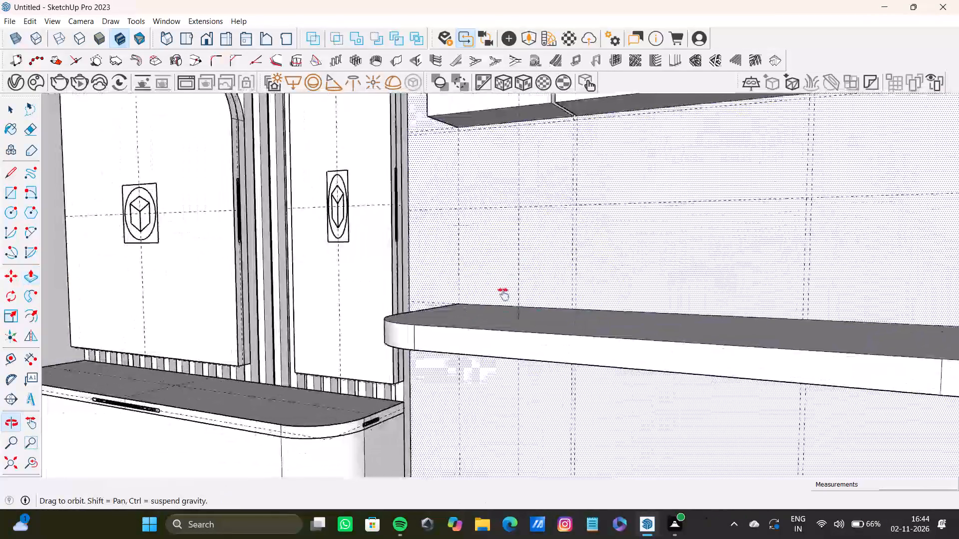
middle_click_drag(503, 294, 519, 325, "shift")
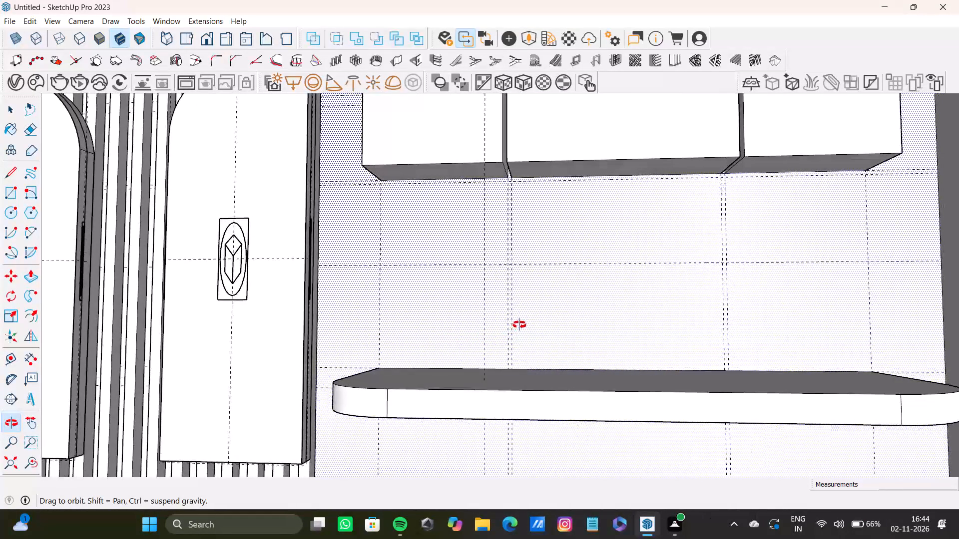
middle_click_drag(519, 325, 524, 321, "shift")
scroll(524, 321, "up", 1)
scroll(516, 325, "down", 8, "shift")
middle_click_drag(506, 320, 498, 266, "shift")
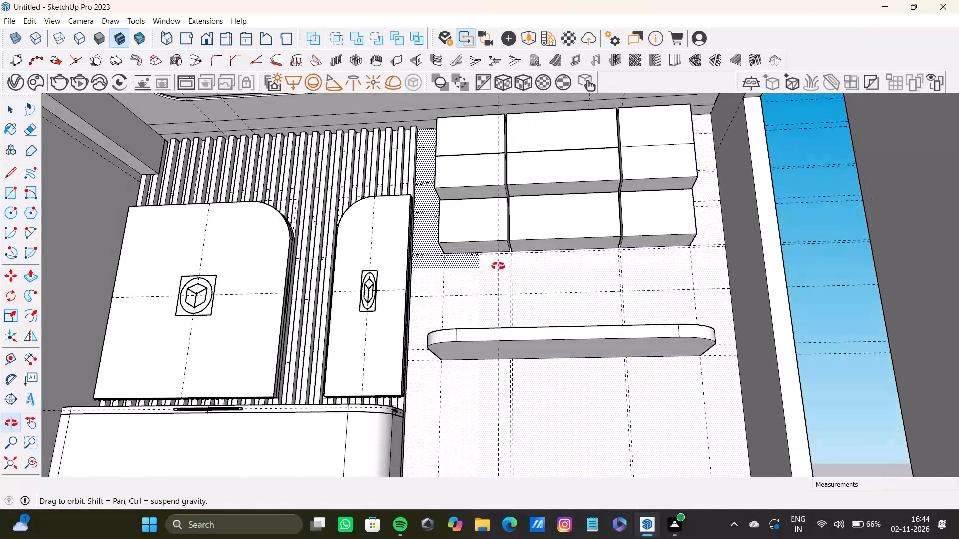
middle_click_drag(498, 266, 434, 242, "shift")
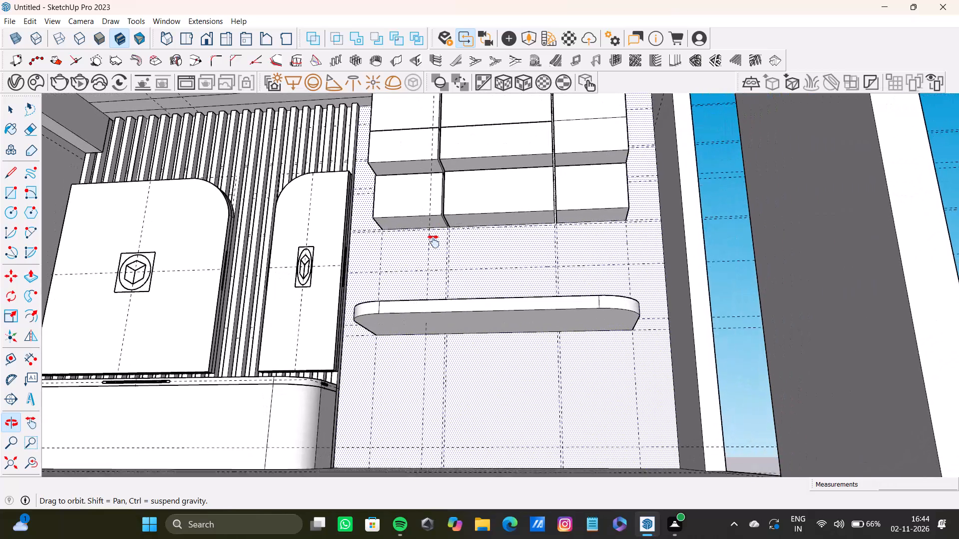
middle_click_drag(434, 242, 434, 241, "shift")
scroll(421, 291, "up", 8)
middle_click_drag(453, 323, 433, 186)
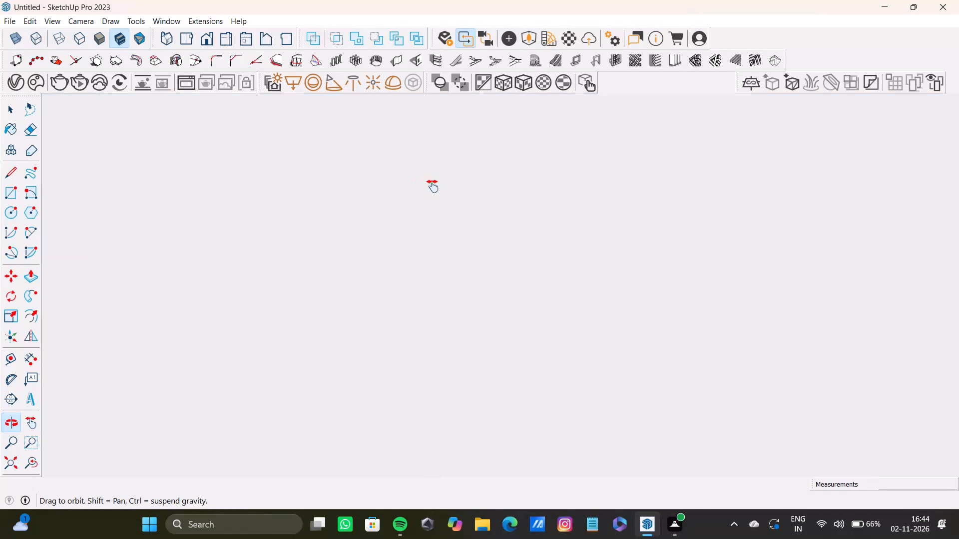
middle_click_drag(433, 186, 531, 216)
left_click(0, 466)
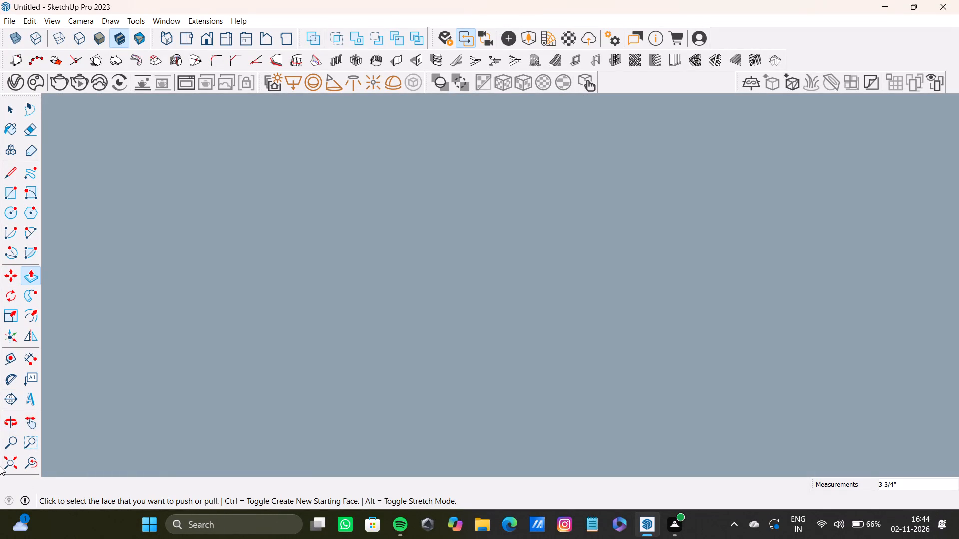
left_click(8, 463)
middle_click_drag(278, 356, 366, 529)
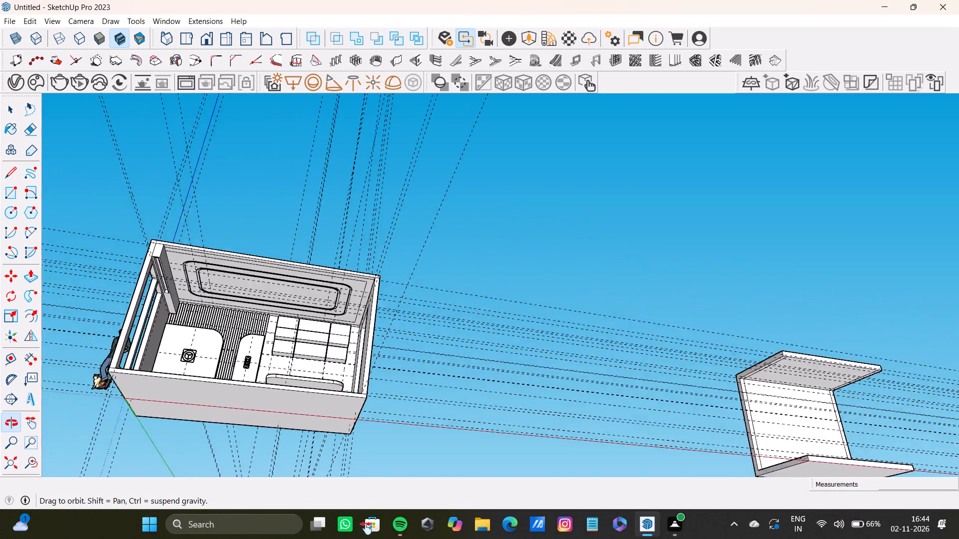
middle_click_drag(366, 529, 369, 514)
Offset the outline of the shelf's underside face inward to form a smaller inset face.
scroll(318, 422, "up", 14)
middle_click_drag(305, 423, 334, 389, "shift")
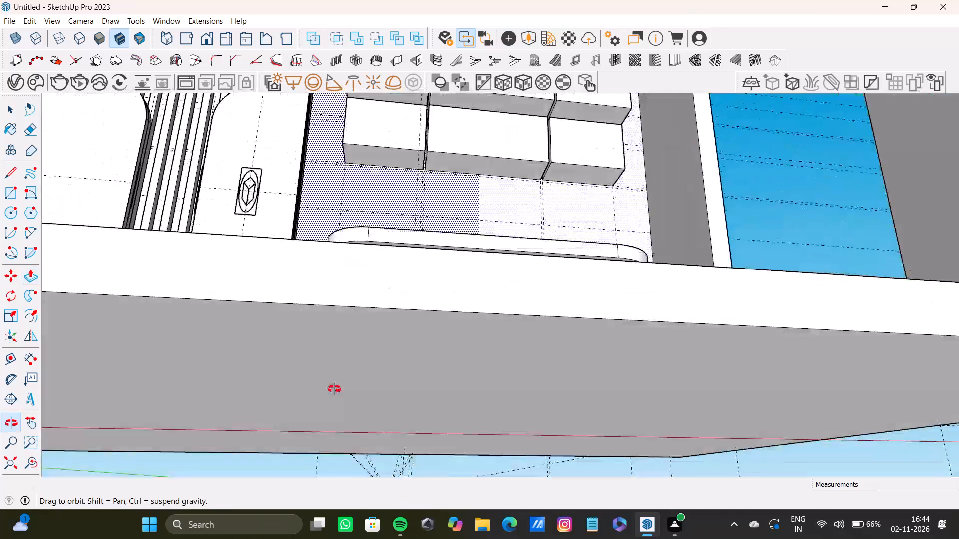
middle_click_drag(334, 389, 337, 400, "shift")
scroll(426, 191, "up", 9)
key("space")
left_click(435, 185)
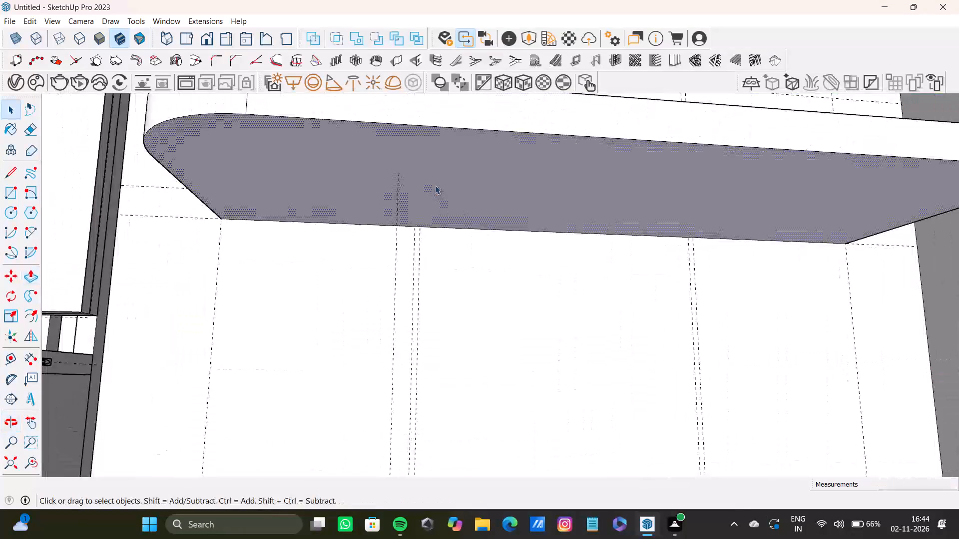
key("f")
left_click_drag(438, 188, 416, 142)
key("space")
Offset the inset underside face inward by about 13/16" to form a narrow strip around it.
left_click(406, 147)
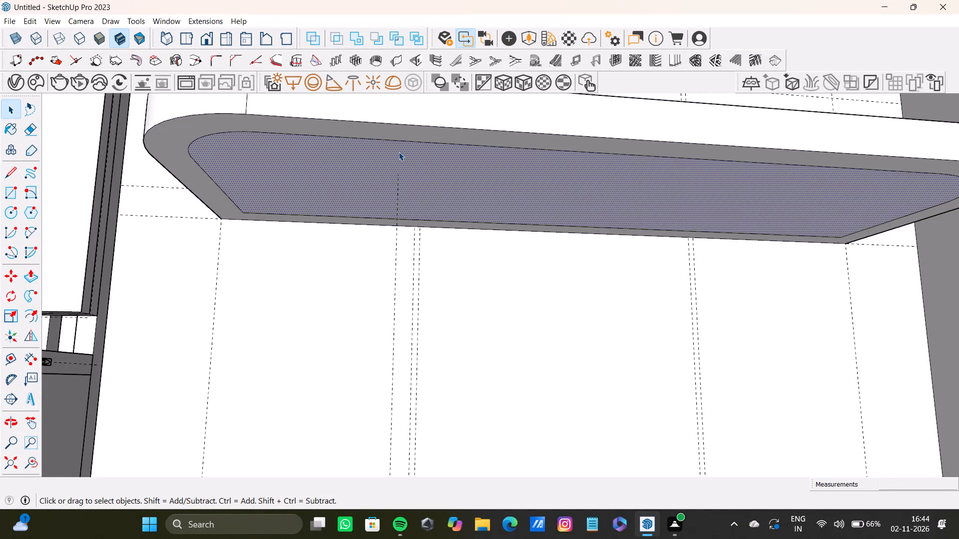
key("f")
left_click(370, 161)
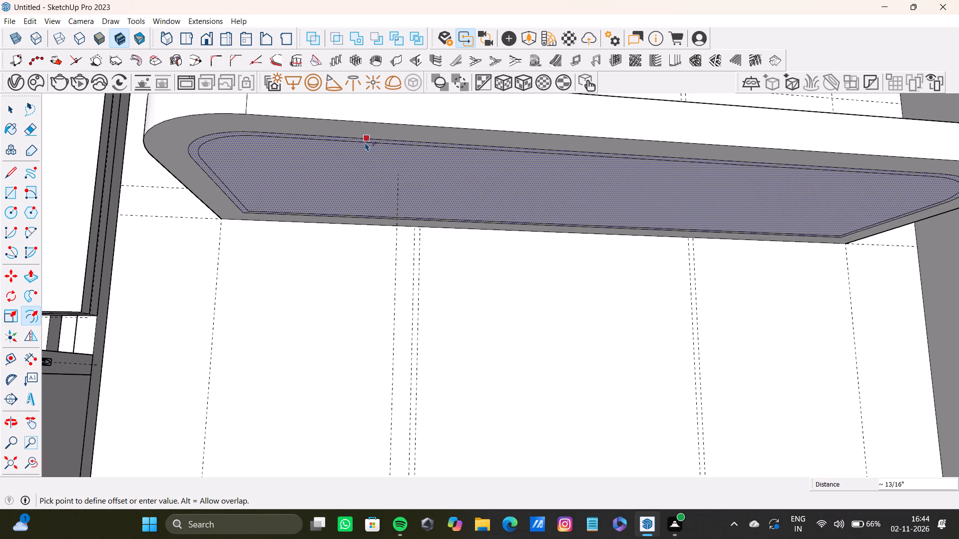
key("space")
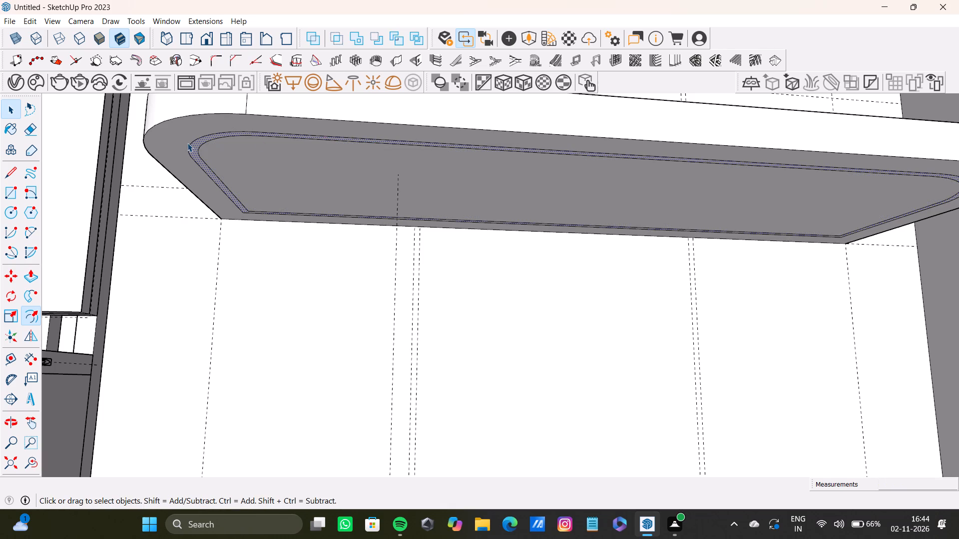
Pull the narrow strip on the shelf's underside down 13/16" to form a raised rim.
scroll(187, 143, "up", 8)
left_click(206, 145)
key("p")
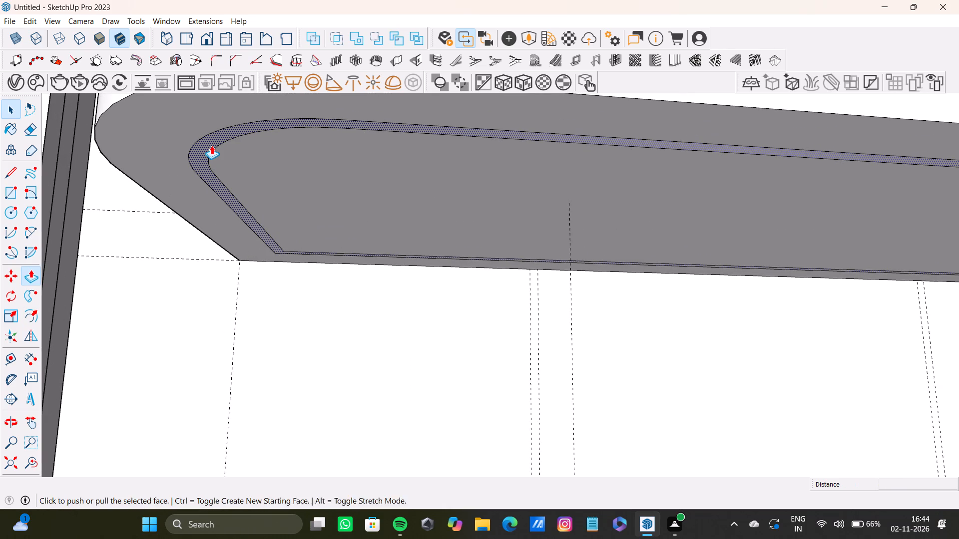
left_click_drag(211, 145, 218, 166)
scroll(220, 181, "down", 6)
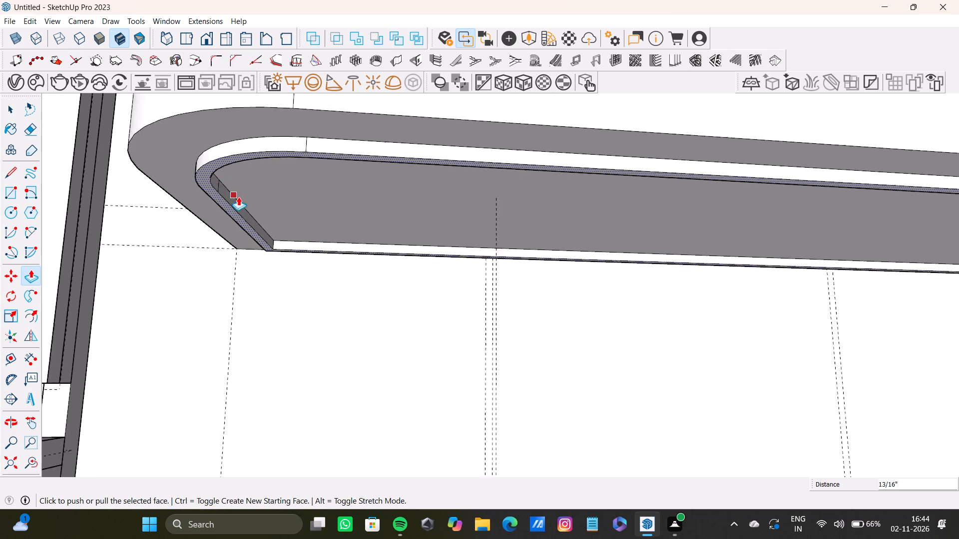
Extend the rim under the shelf downward by another 7/8".
scroll(238, 197, "down", 15)
middle_click_drag(267, 193, 260, 305)
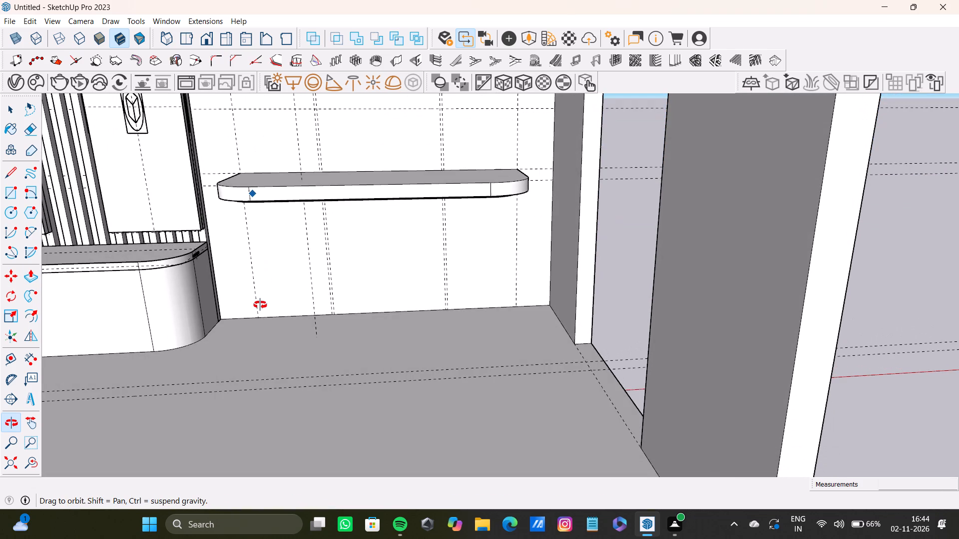
middle_click_drag(260, 305, 261, 303)
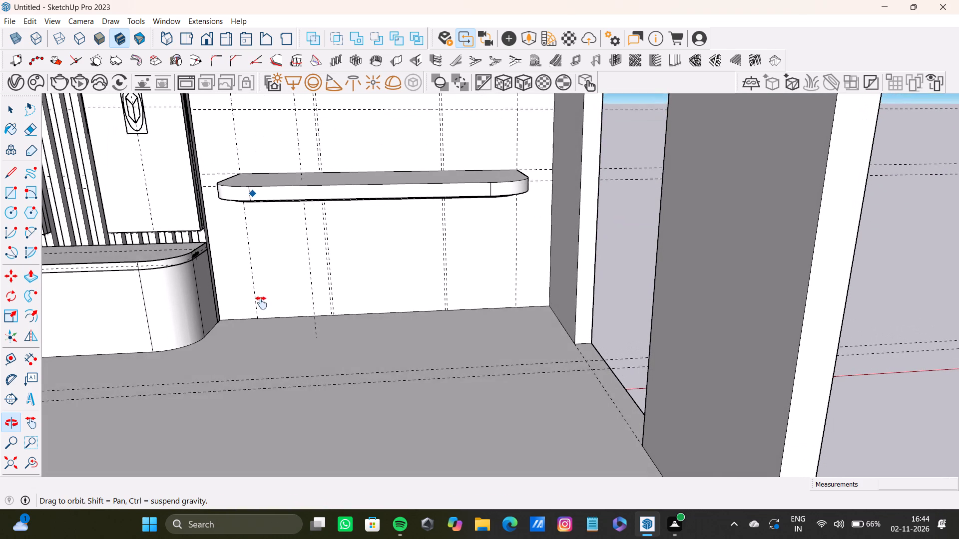
middle_click_drag(261, 303, 380, 199)
scroll(357, 176, "up", 14)
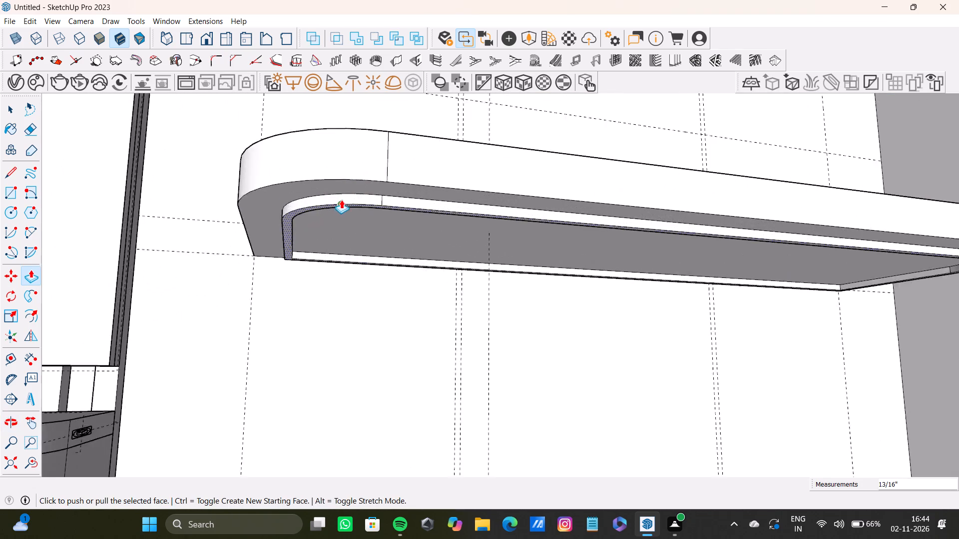
scroll(341, 200, "up", 7)
left_click_drag(322, 211, 323, 234)
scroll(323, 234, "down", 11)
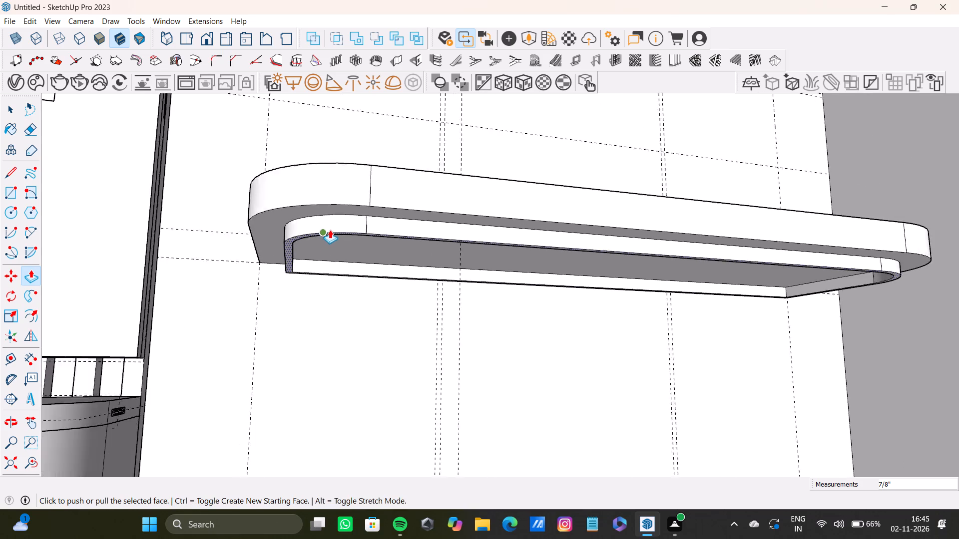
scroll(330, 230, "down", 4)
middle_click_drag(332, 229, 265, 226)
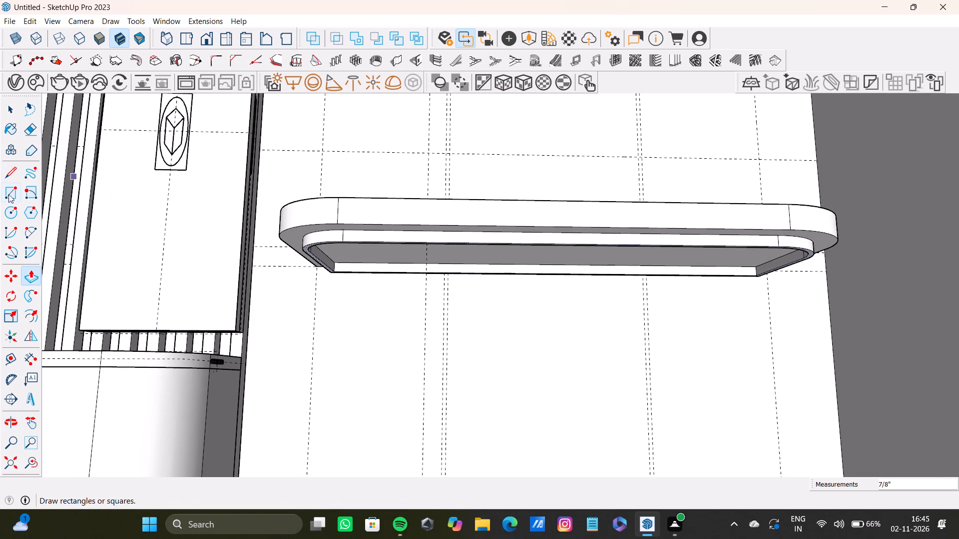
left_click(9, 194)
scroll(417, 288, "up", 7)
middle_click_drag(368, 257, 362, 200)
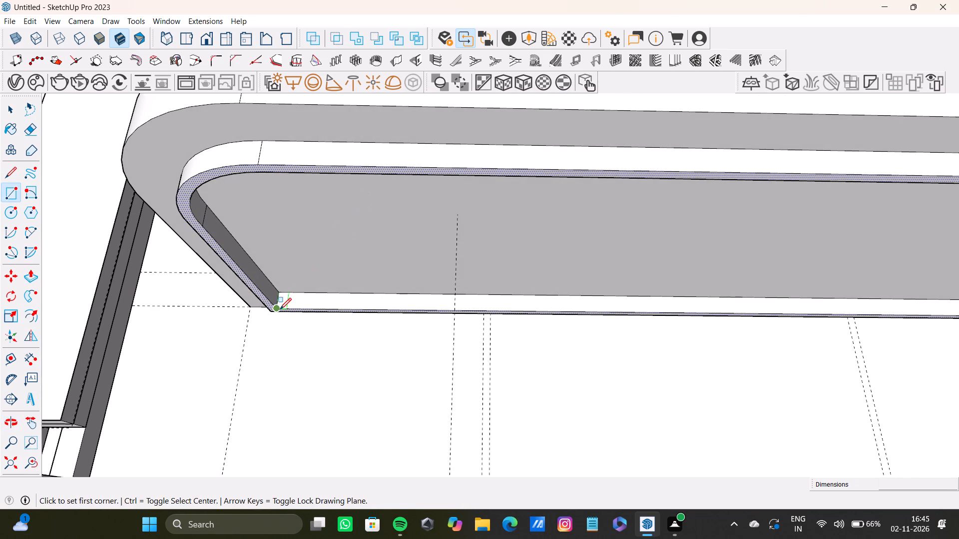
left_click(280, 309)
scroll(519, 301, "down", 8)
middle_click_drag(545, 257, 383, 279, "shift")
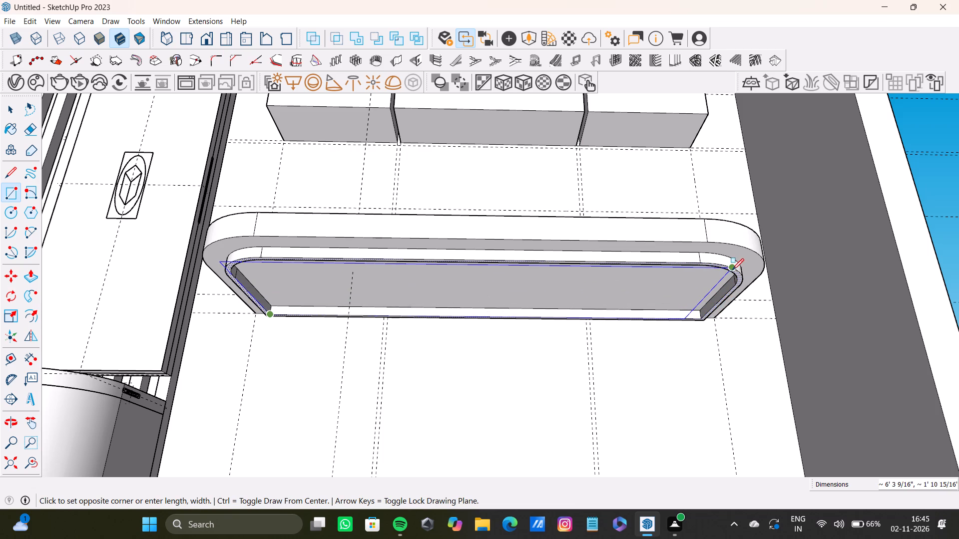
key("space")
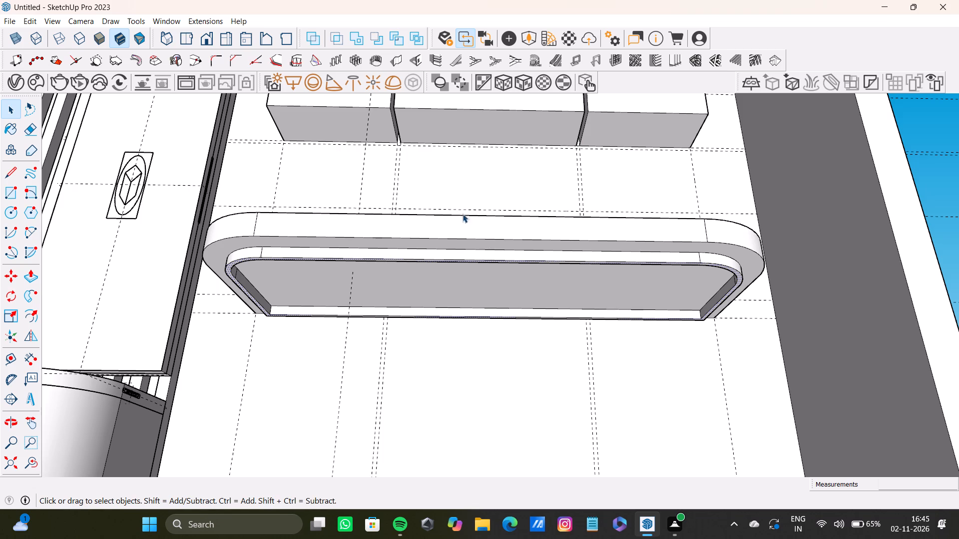
Examine the shelf and its underside rim against the wall cabinets, panels and low unit from several angles.
left_click(18, 461)
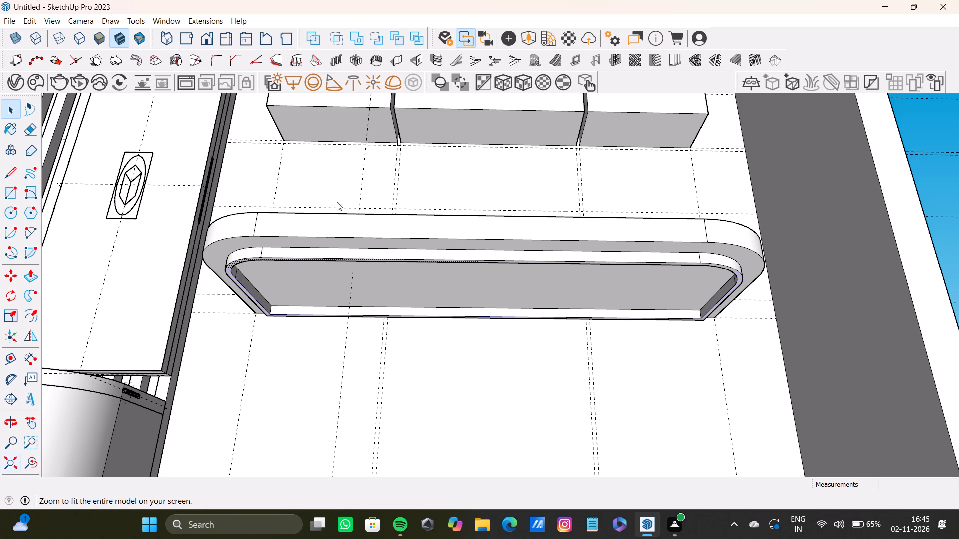
scroll(215, 283, "up", 13)
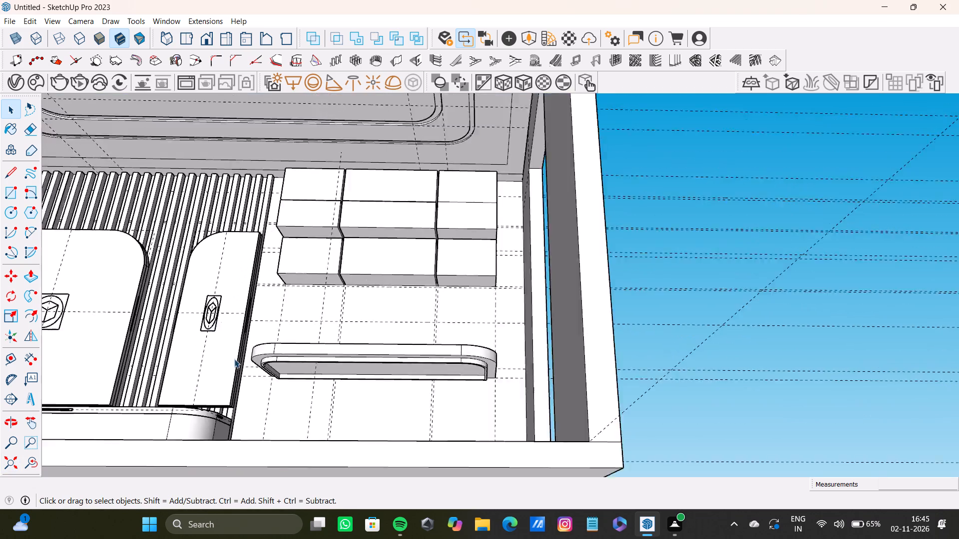
scroll(234, 359, "up", 11)
middle_click_drag(228, 416, 202, 411)
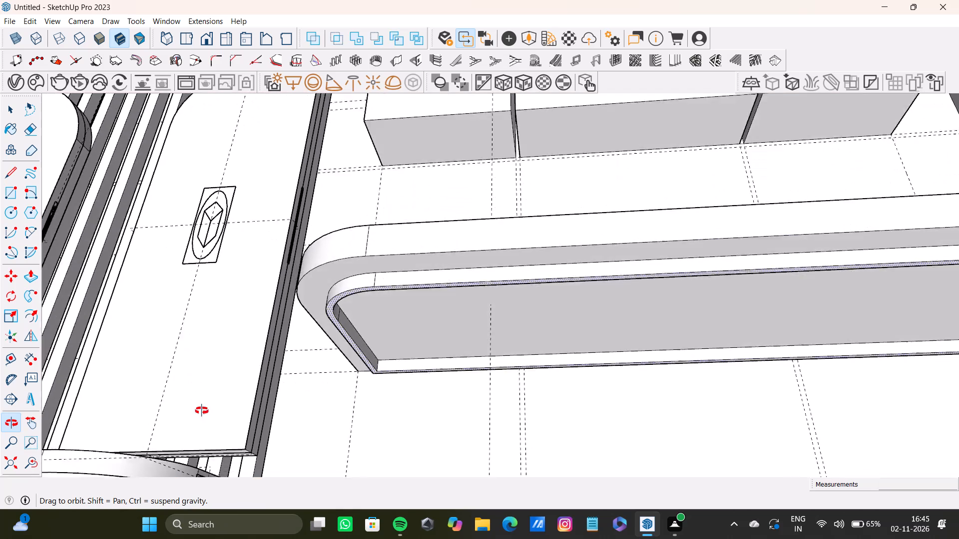
middle_click_drag(202, 411, 439, 477)
scroll(317, 437, "down", 15)
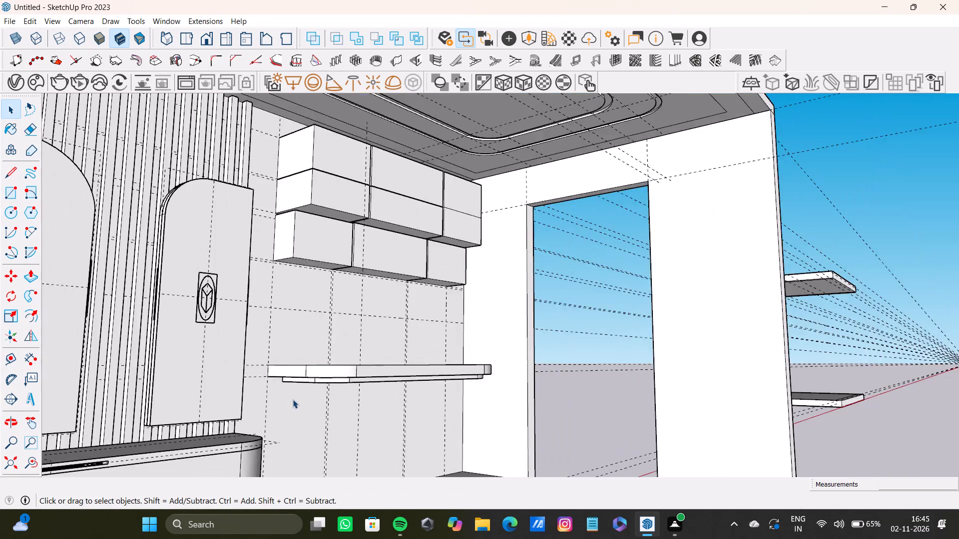
scroll(293, 399, "down", 8)
middle_click_drag(311, 392, 95, 462)
scroll(273, 342, "up", 9)
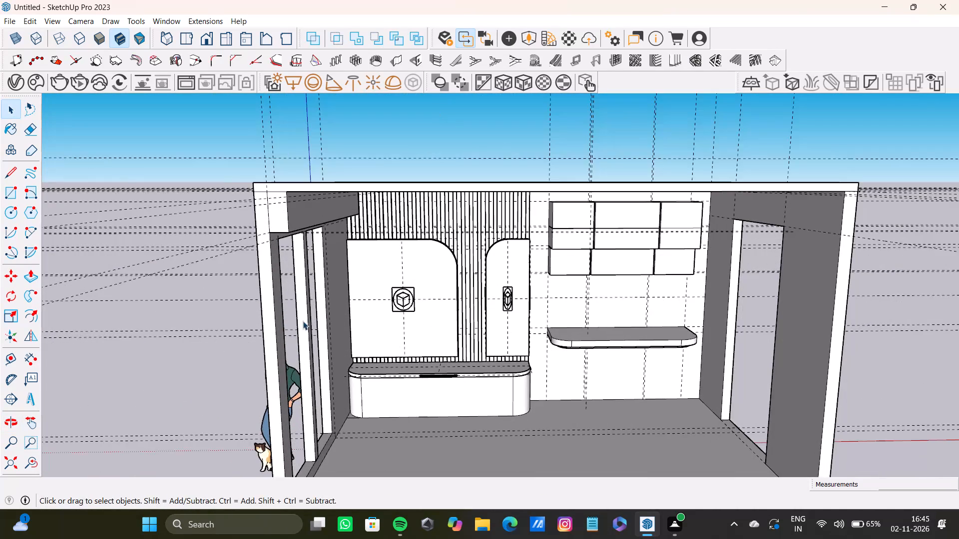
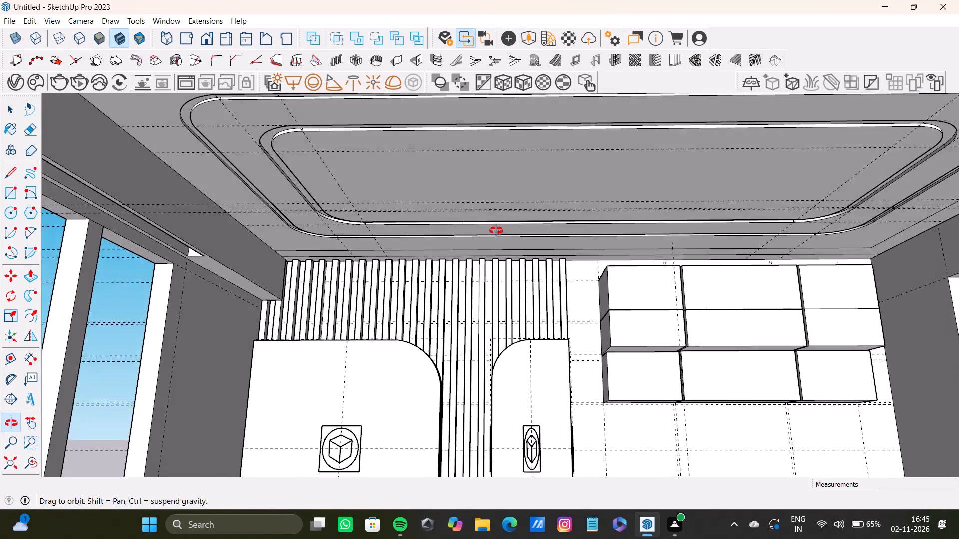
Select the complete bottom outline of the inner ceiling panel, including all four straight edges and rounded corners.
scroll(304, 212, "up", 11, "shift")
middle_click_drag(295, 184, 287, 337, "shift")
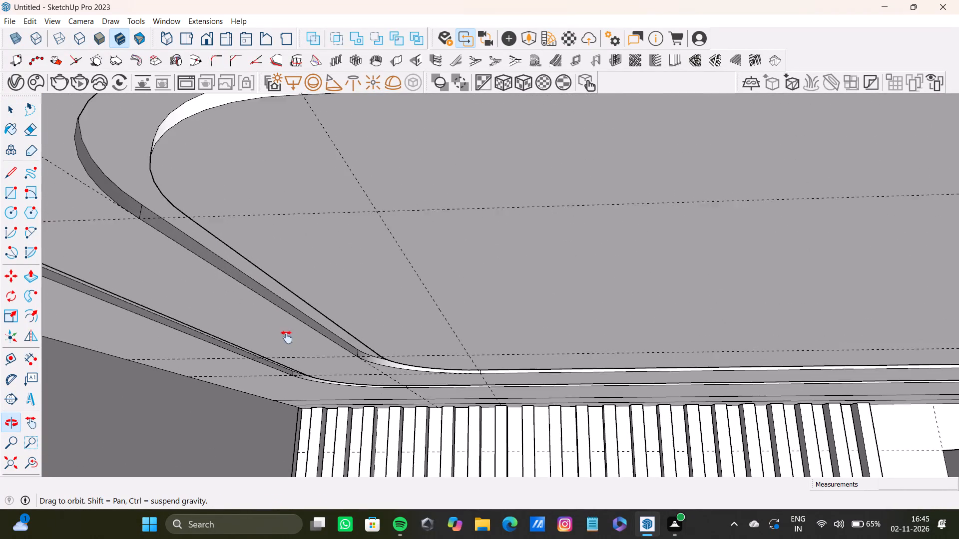
middle_click_drag(287, 337, 285, 339, "shift")
scroll(216, 137, "down", 9, "shift")
middle_click_drag(263, 166, 231, 240, "shift")
scroll(229, 211, "up", 3)
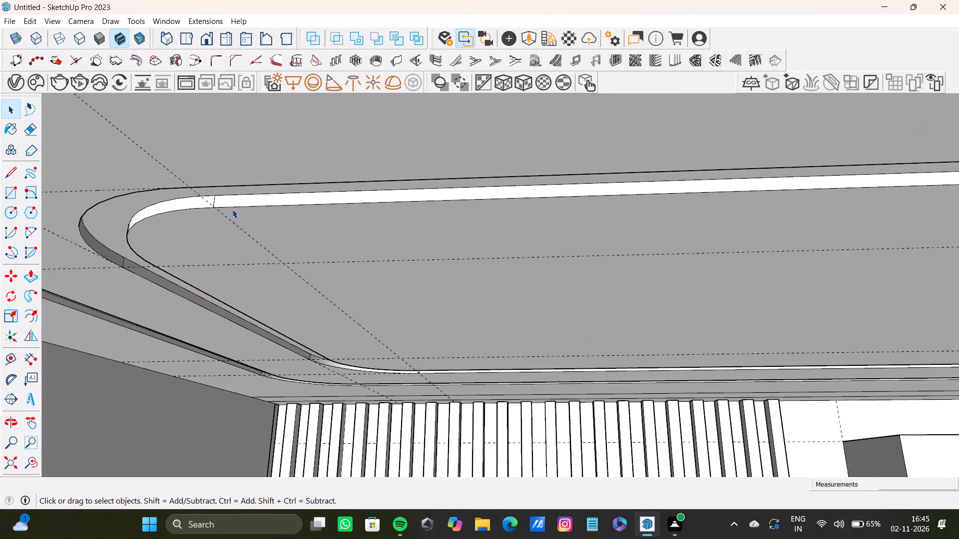
scroll(232, 209, "up", 11)
left_click(265, 208, "shift")
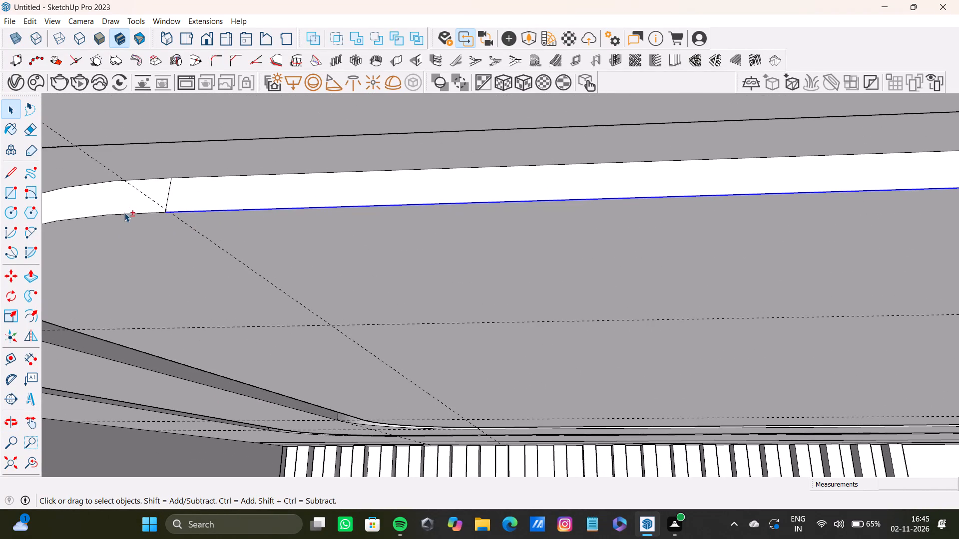
left_click(128, 214, "shift")
scroll(128, 212, "down", 7, "shift")
middle_click_drag(130, 212, 466, 210, "shift")
scroll(383, 308, "up", 6, "shift")
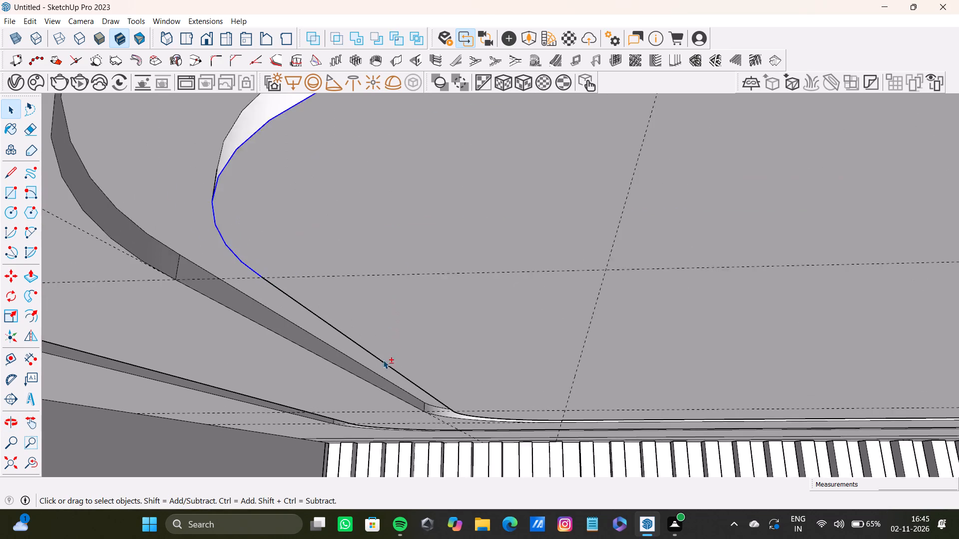
scroll(383, 360, "up", 2, "shift")
left_click(382, 359, "shift")
scroll(400, 366, "down", 9, "shift")
middle_click_drag(446, 354, 273, 193, "shift")
scroll(405, 332, "up", 11, "shift")
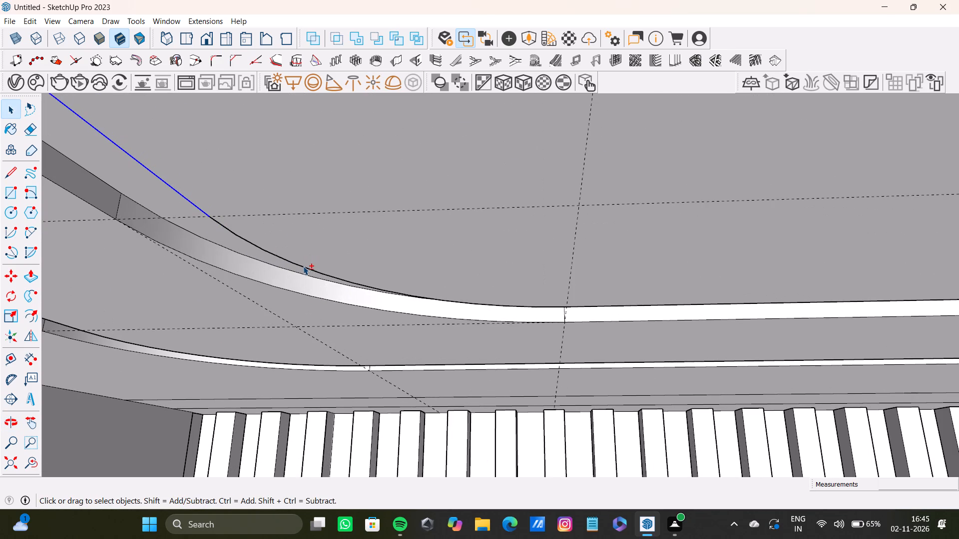
left_click(303, 266, "shift")
scroll(427, 277, "down", 8, "shift")
scroll(438, 245, "up", 1, "shift")
middle_click_drag(418, 244, 269, 240, "shift")
scroll(368, 274, "up", 5, "shift")
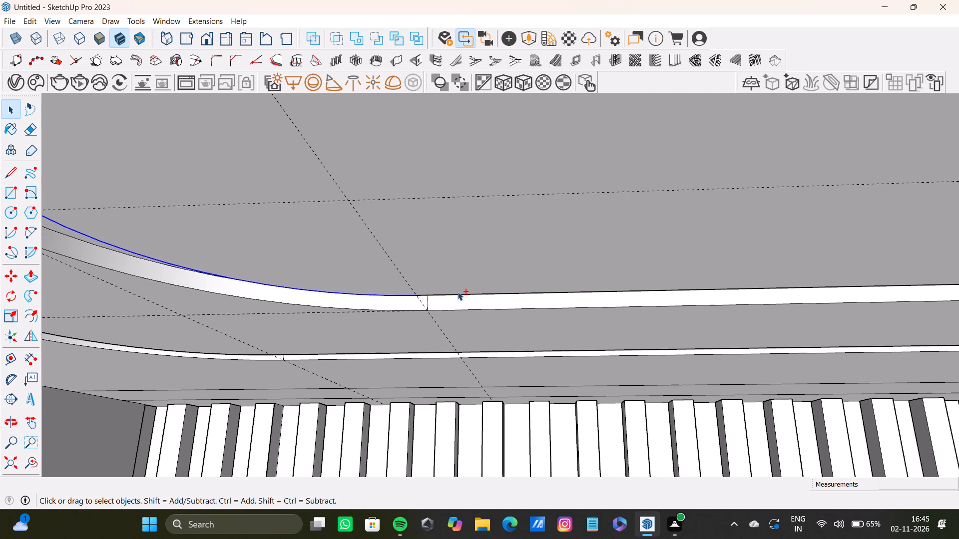
left_click(462, 294, "shift")
scroll(462, 294, "down", 19, "shift")
middle_click_drag(657, 258, 512, 246, "shift")
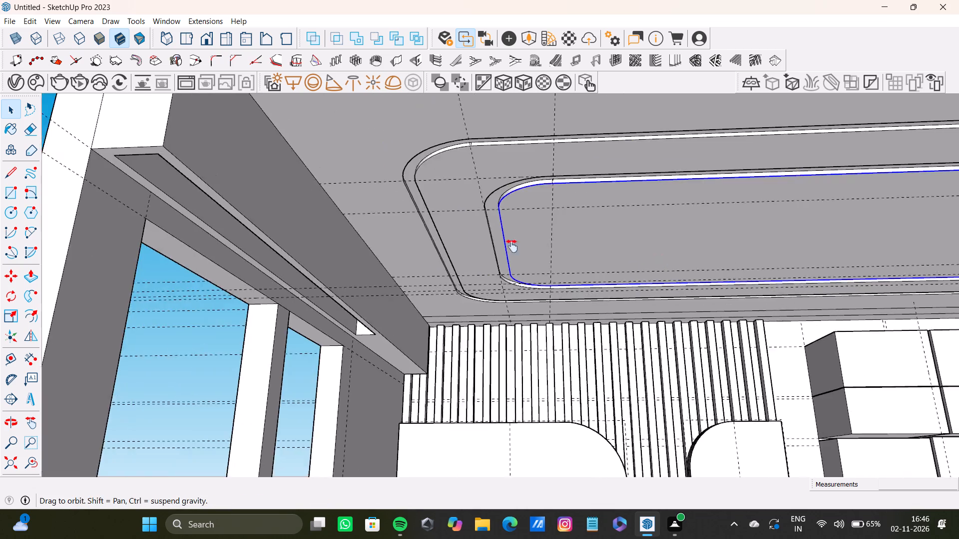
middle_click_drag(512, 246, 356, 258, "shift")
scroll(696, 246, "down", 3, "shift")
middle_click_drag(655, 238, 528, 234, "shift")
scroll(706, 246, "up", 15, "shift")
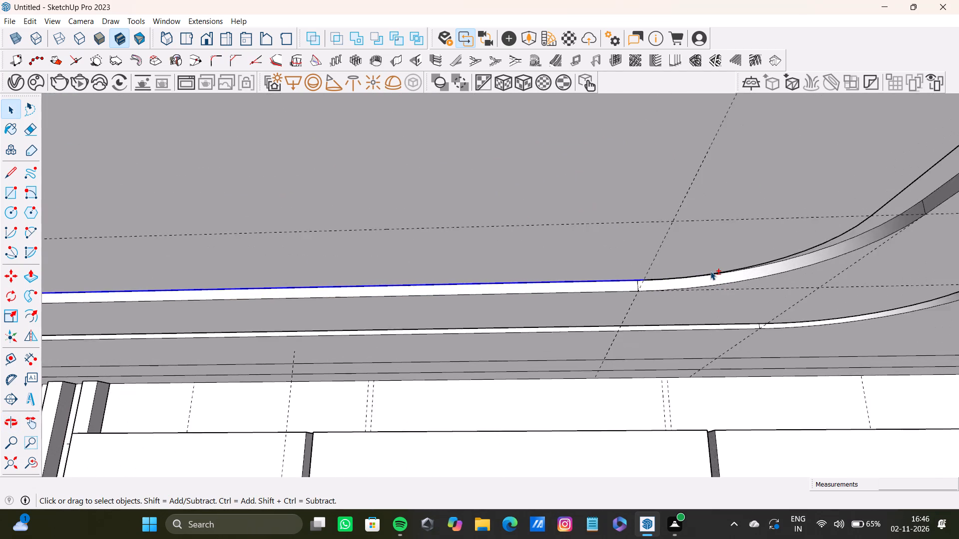
scroll(710, 271, "up", 9, "shift")
left_click(709, 277, "shift")
scroll(659, 250, "down", 10, "shift")
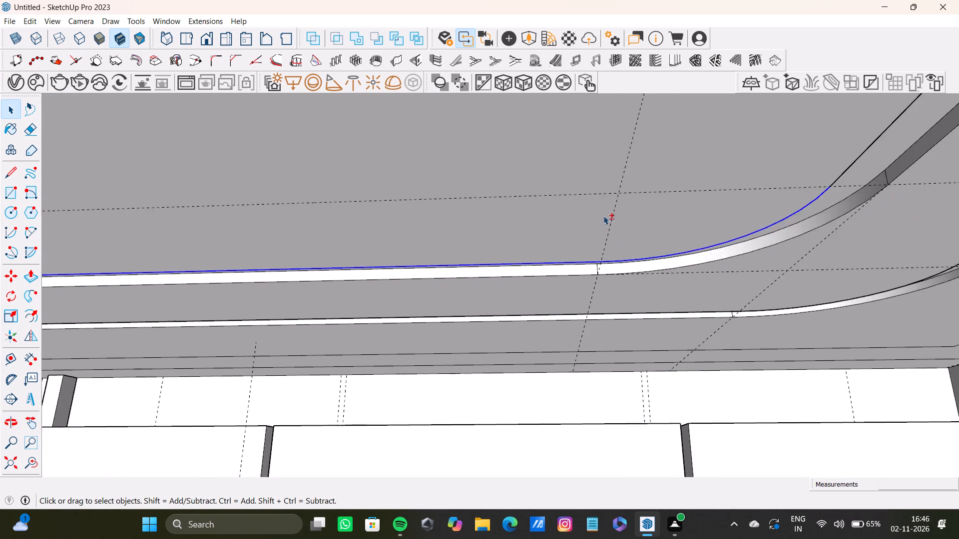
middle_click_drag(586, 209, 413, 292, "shift")
scroll(677, 227, "up", 8, "shift")
left_click(611, 262, "shift")
scroll(613, 253, "down", 4, "shift")
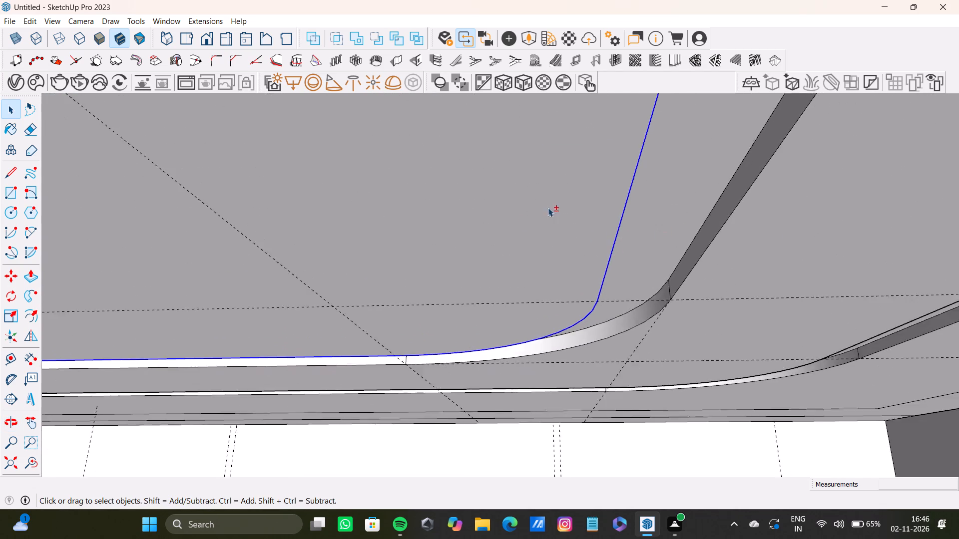
scroll(548, 208, "down", 13, "shift")
middle_click_drag(505, 180, 541, 285, "shift")
scroll(541, 264, "down", 9, "shift")
middle_click_drag(454, 177, 487, 248, "shift")
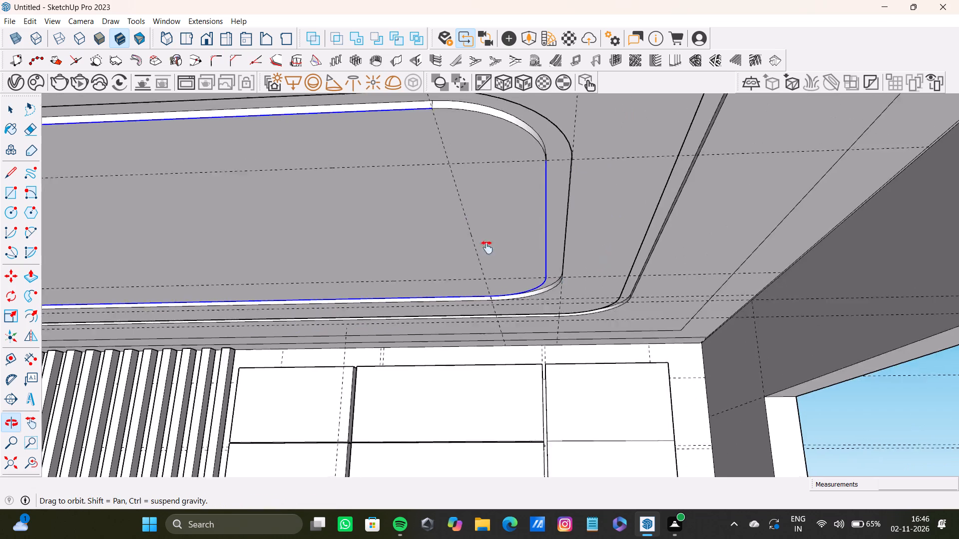
middle_click_drag(487, 248, 502, 272, "shift")
scroll(515, 222, "up", 10, "shift")
left_click(526, 214, "shift")
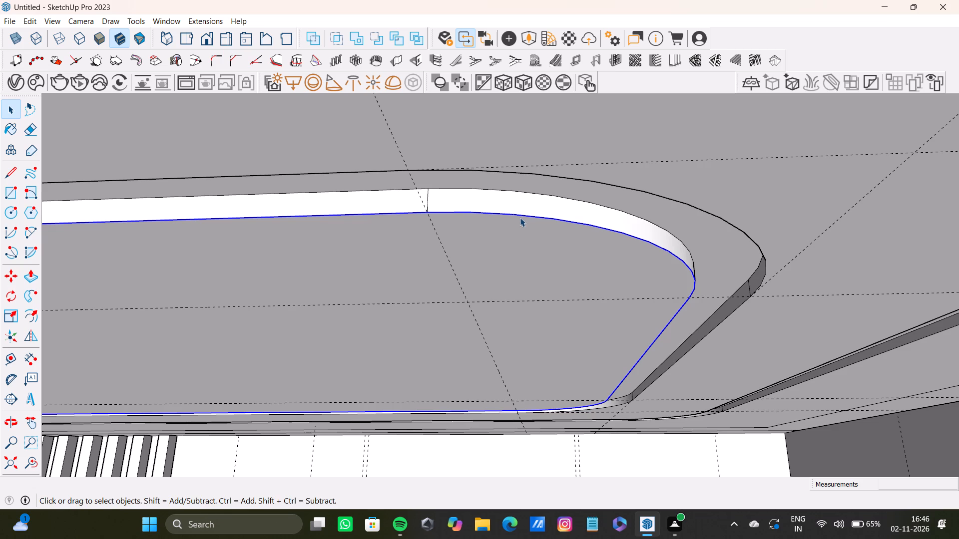
Measure the height of the inner ceiling panel's side from its bottom edge.
key("t")
scroll(369, 211, "up", 7)
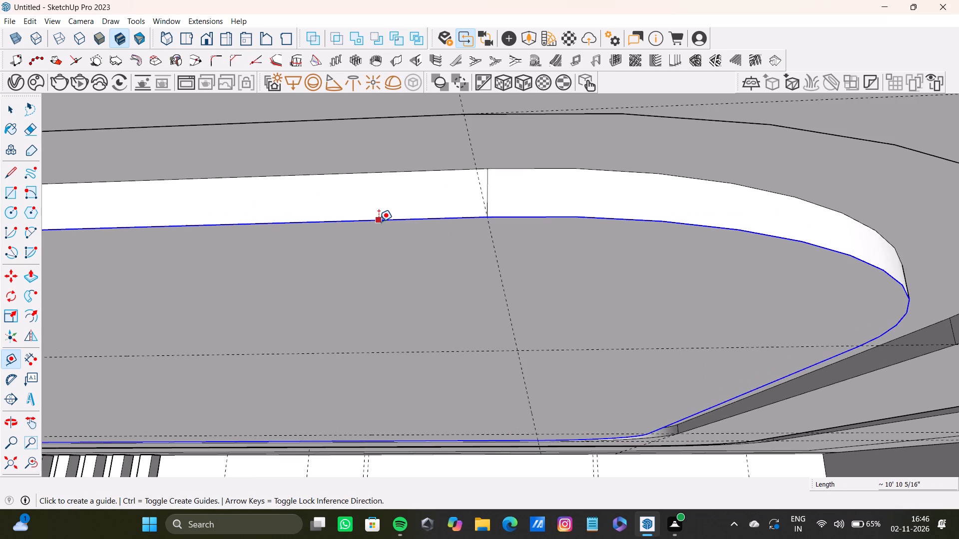
left_click(379, 222, "shift")
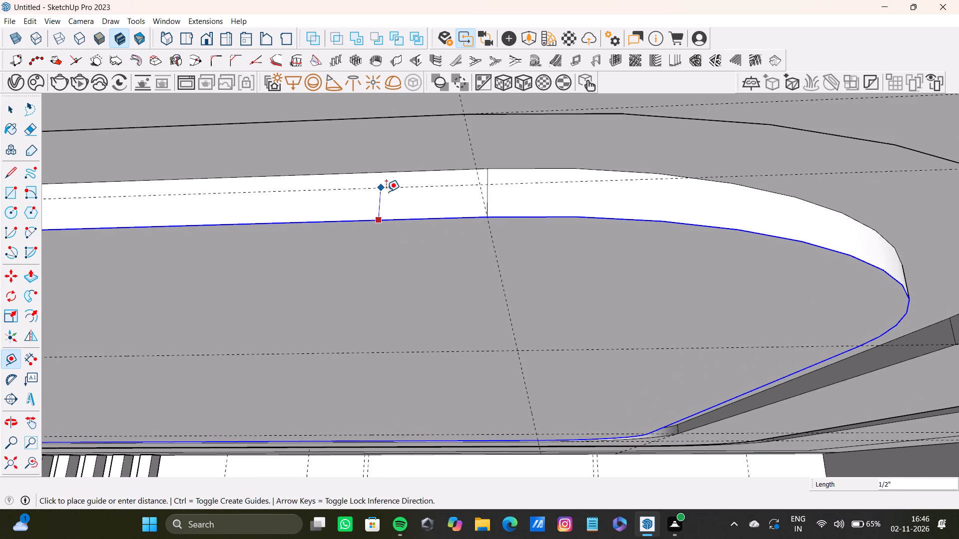
key("space")
Copy the inner ceiling panel's outline 3/8" up onto its side so the side is divided into two strips.
key("m")
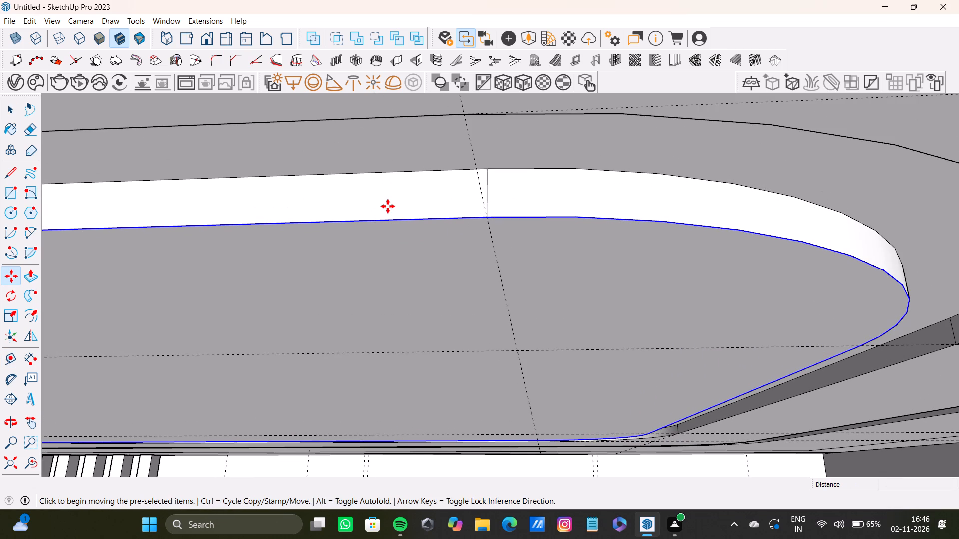
left_click(380, 222, "shift")
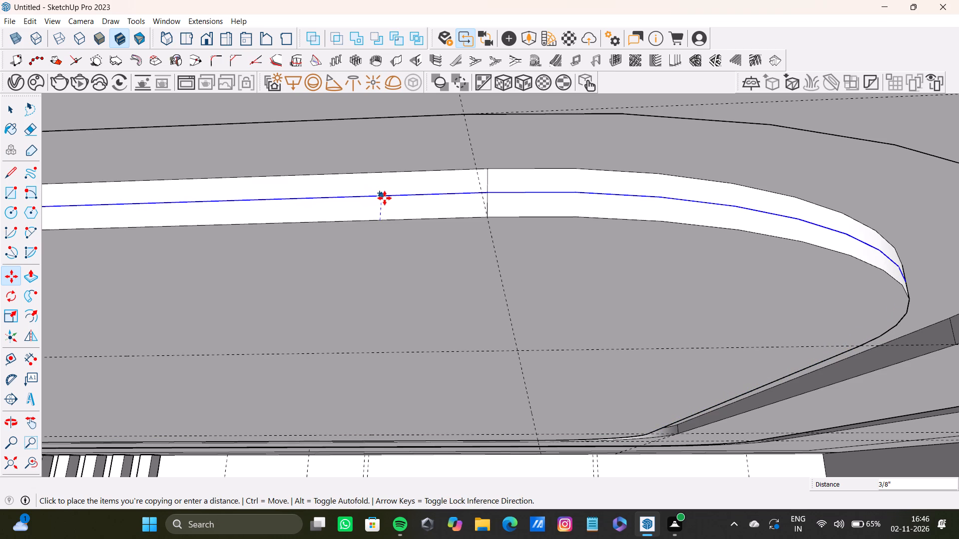
left_click(385, 198)
Select the lower strip and bottom edges all around the inner ceiling panel's side, including the rounded corners.
scroll(385, 198, "down", 12)
middle_click_drag(388, 210, 388, 212, "shift")
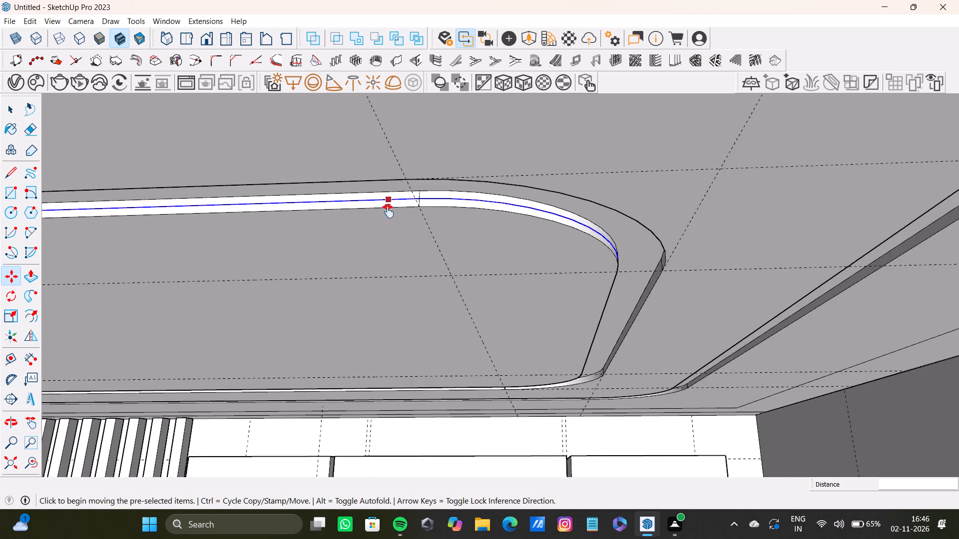
middle_click_drag(388, 212, 958, 193, "shift")
scroll(552, 267, "down", 16, "shift")
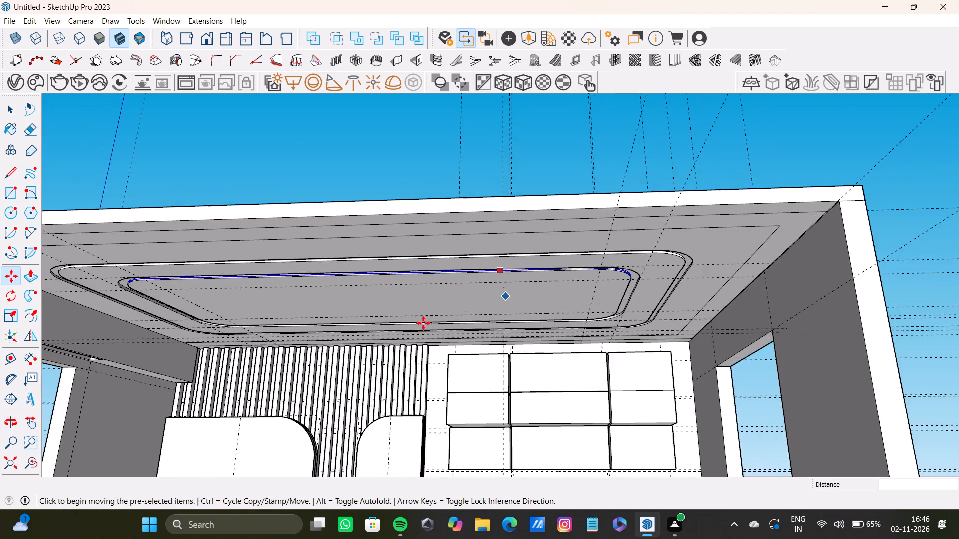
middle_click_drag(372, 329, 550, 338, "shift")
scroll(374, 329, "up", 19, "shift")
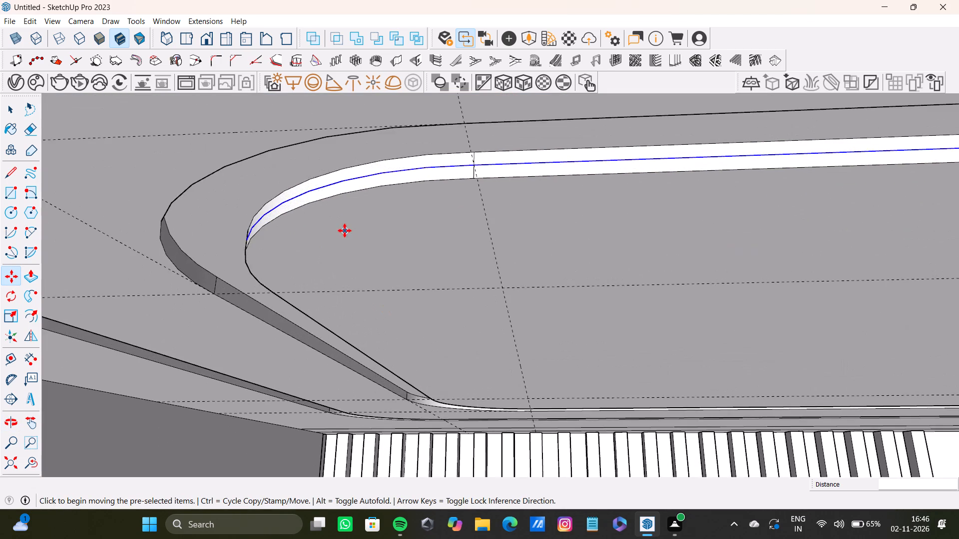
scroll(345, 230, "down", 6)
key("space")
scroll(386, 188, "up", 5, "shift")
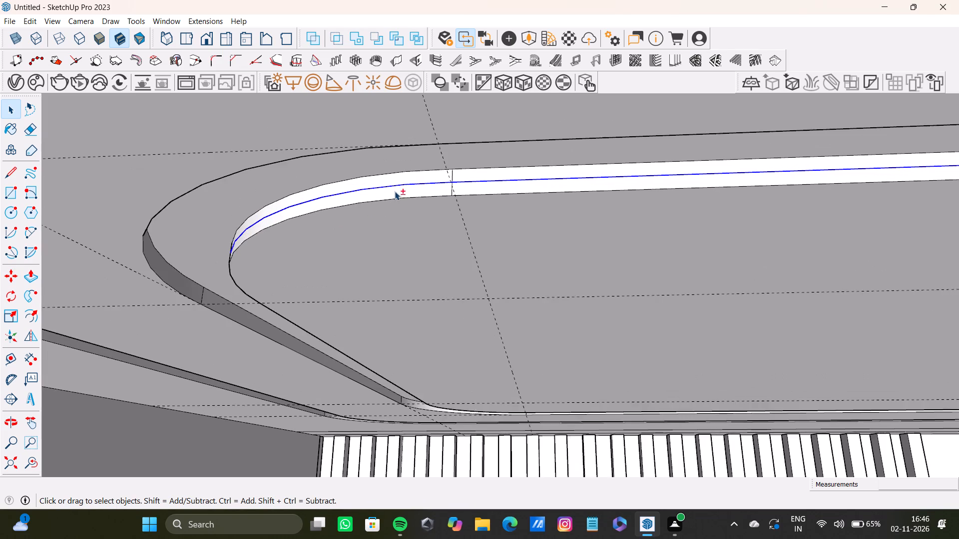
scroll(395, 191, "up", 2, "shift")
left_click(396, 190, "shift")
left_click(406, 200, "shift")
left_click(497, 187, "shift")
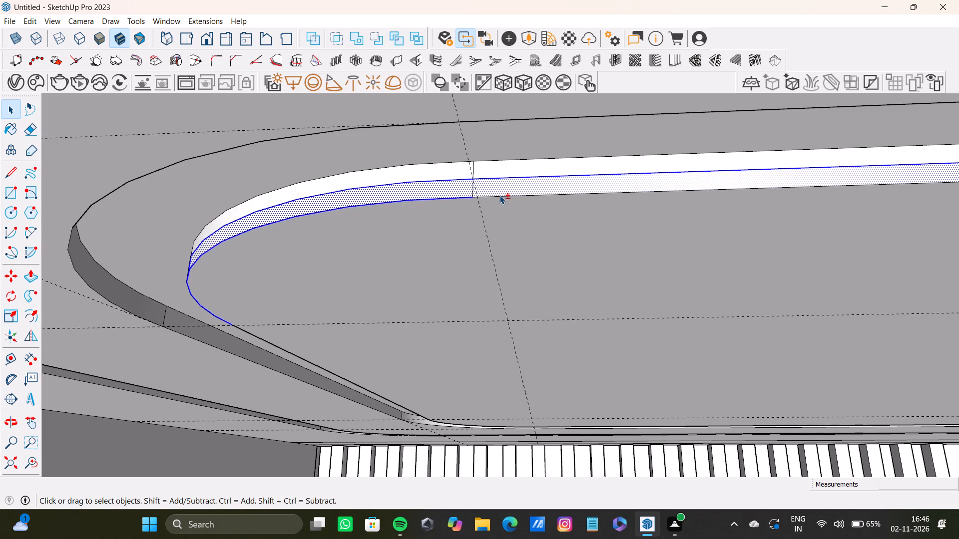
left_click(500, 197, "shift")
scroll(485, 195, "down", 9, "shift")
middle_click_drag(583, 198, 112, 189, "shift")
scroll(387, 220, "down", 7, "shift")
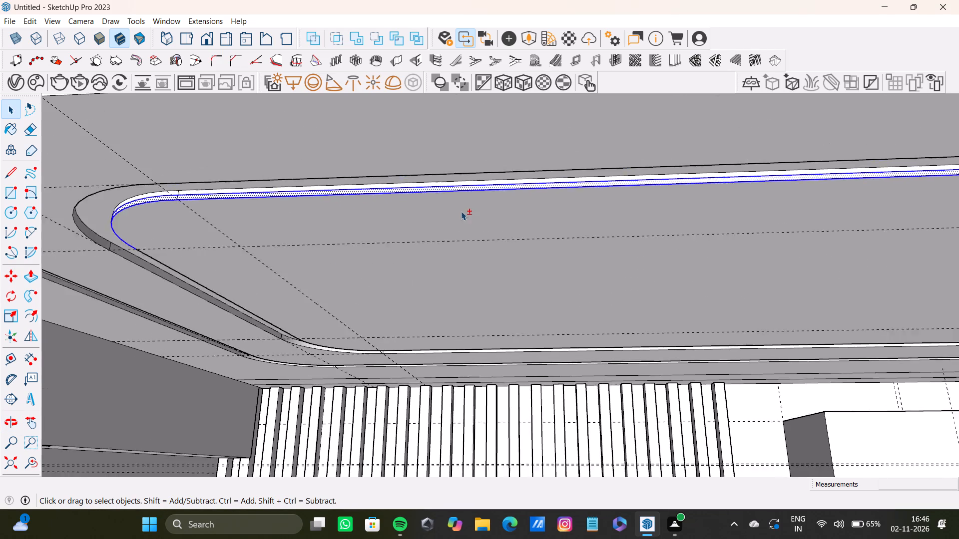
scroll(461, 211, "down", 1, "shift")
middle_click_drag(447, 209, 247, 200, "shift")
scroll(820, 243, "down", 3, "shift")
middle_click_drag(704, 221, 414, 213, "shift")
scroll(791, 189, "up", 5, "shift")
scroll(789, 189, "down", 3, "shift")
middle_click_drag(677, 195, 397, 164, "shift")
middle_click_drag(719, 138, 660, 141, "shift")
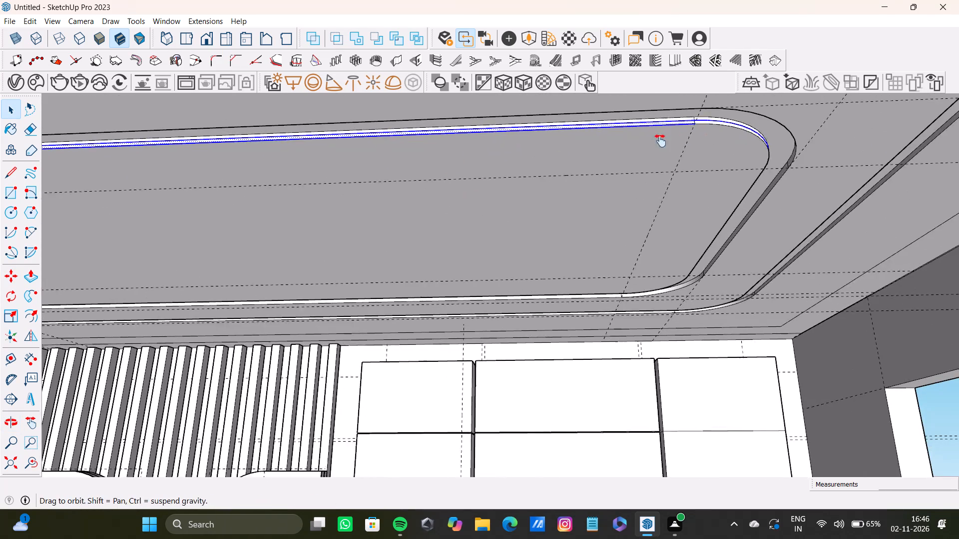
middle_click_drag(660, 141, 644, 144, "shift")
scroll(652, 135, "up", 17, "shift")
left_click(656, 125, "shift")
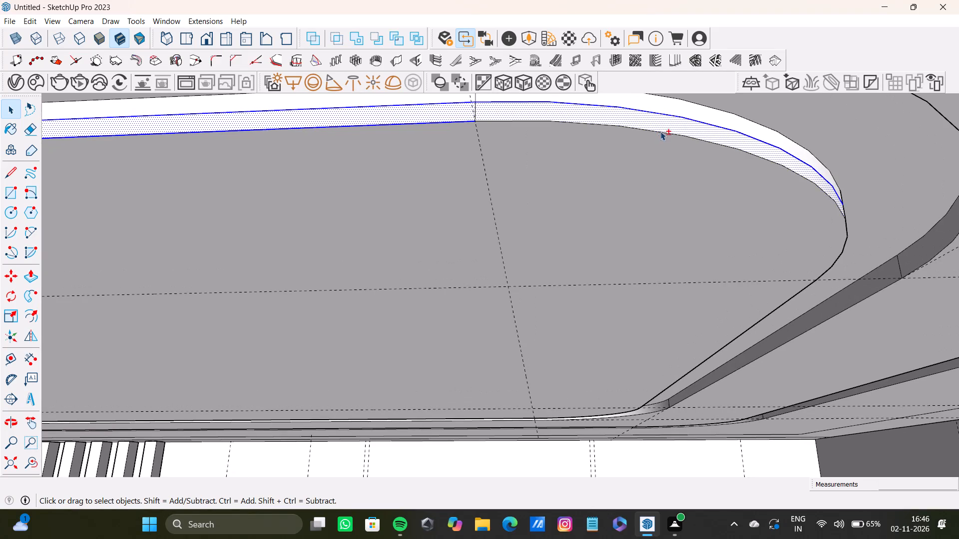
left_click(661, 130, "shift")
left_click(694, 136, "shift")
left_click(699, 140, "shift")
scroll(755, 180, "down", 8, "shift")
middle_click_drag(764, 216, 541, 97, "shift")
middle_click_drag(762, 98, 694, 118, "shift")
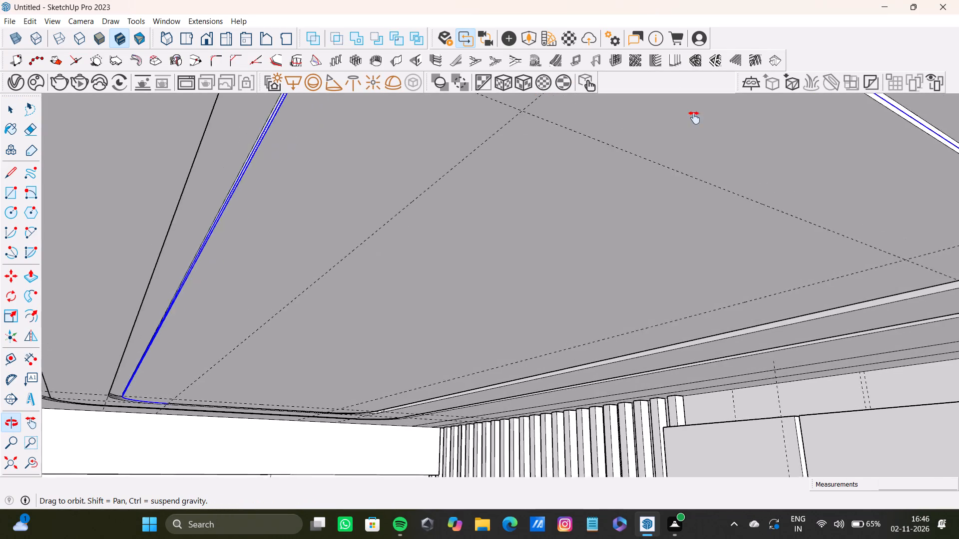
middle_click_drag(694, 118, 573, 236, "shift")
scroll(544, 173, "up", 9, "shift")
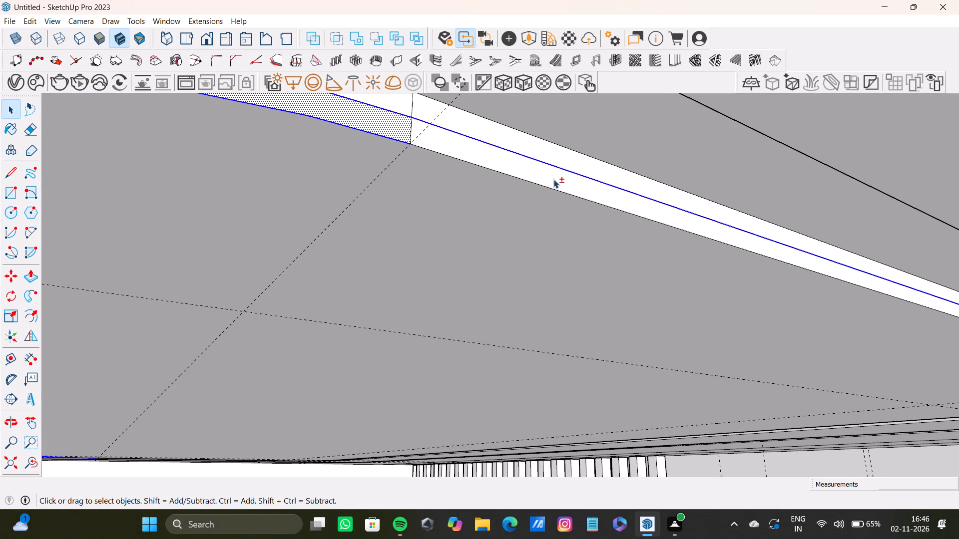
left_click(553, 179, "shift")
left_click(556, 188, "shift")
scroll(558, 189, "down", 5, "shift")
middle_click_drag(596, 191, 246, 127, "shift")
scroll(468, 173, "down", 5, "shift")
middle_click_drag(755, 261, 704, 260, "shift")
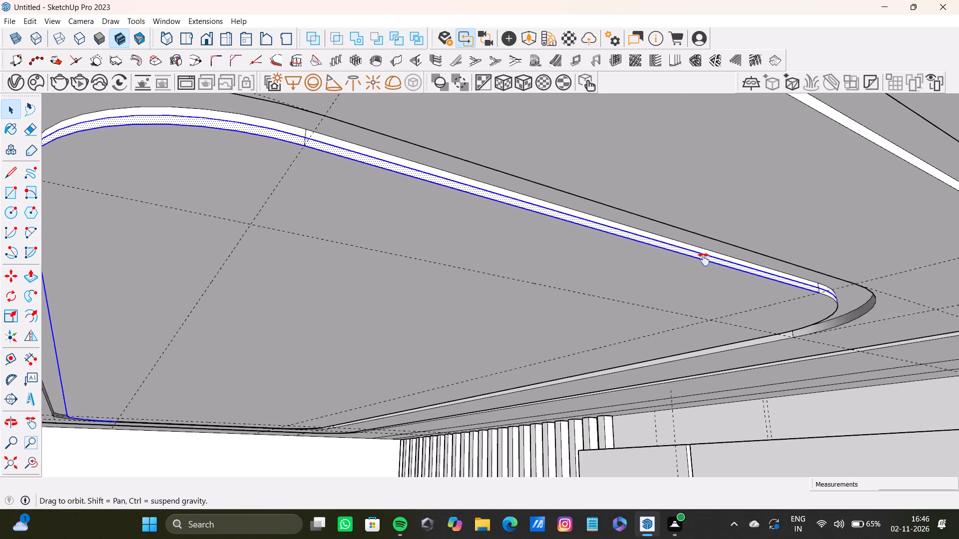
middle_click_drag(704, 260, 677, 257, "shift")
scroll(837, 300, "up", 15, "shift")
left_click(692, 252, "shift")
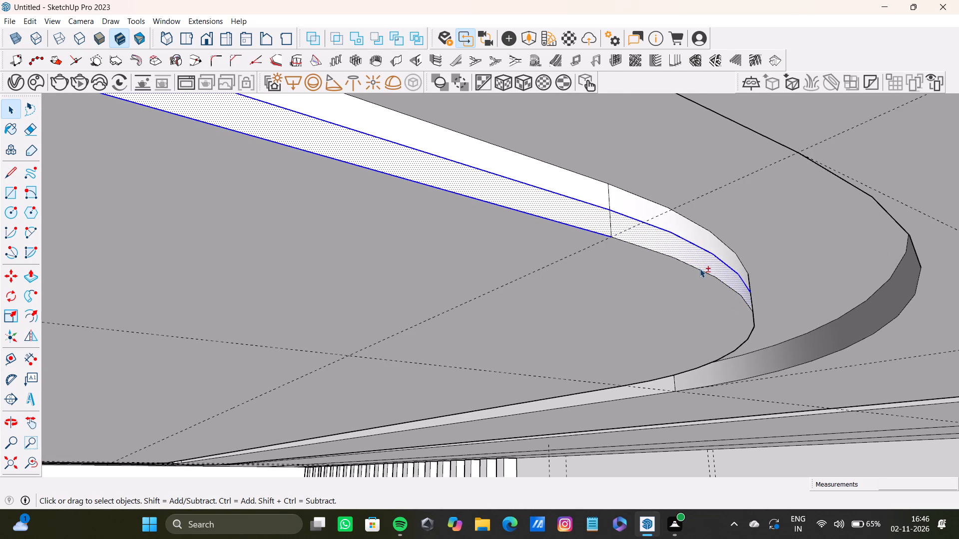
left_click(700, 269, "shift")
scroll(702, 281, "down", 8, "shift")
middle_click_drag(700, 294, 877, 287)
scroll(732, 314, "down", 7)
middle_click_drag(675, 312, 950, 234, "shift")
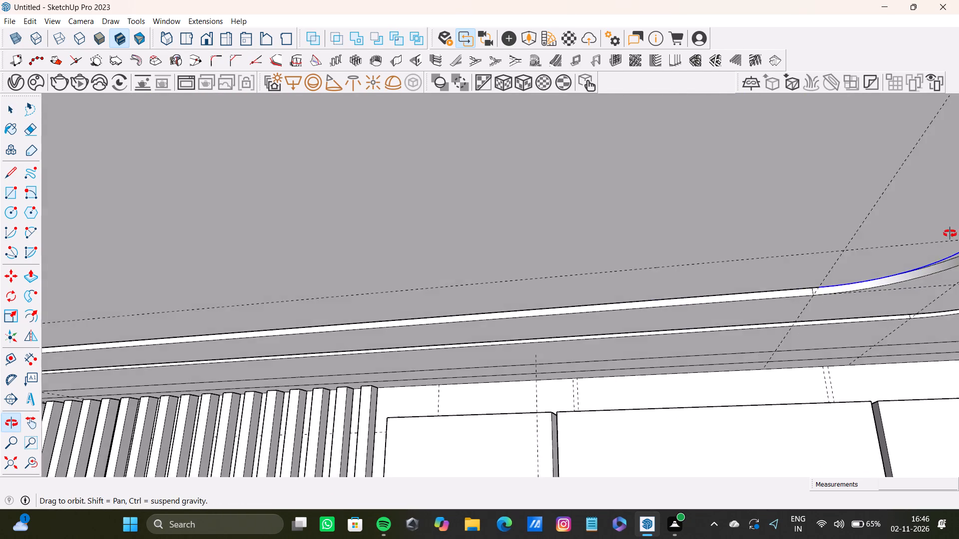
middle_click_drag(950, 234, 927, 234, "shift")
scroll(552, 313, "up", 14)
middle_click_drag(527, 291, 157, 308)
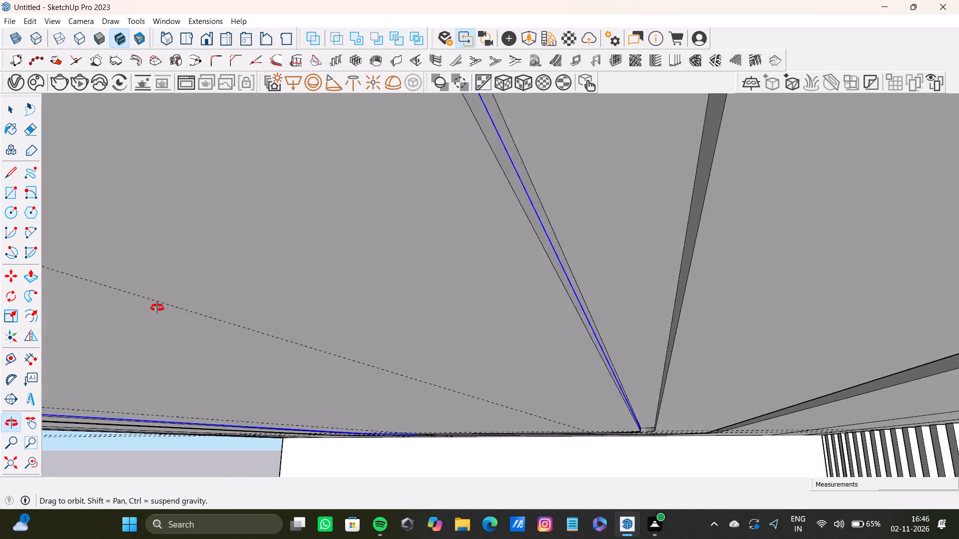
middle_click_drag(157, 308, 156, 309)
scroll(156, 309, "up", 8)
middle_click_drag(607, 243, 580, 265)
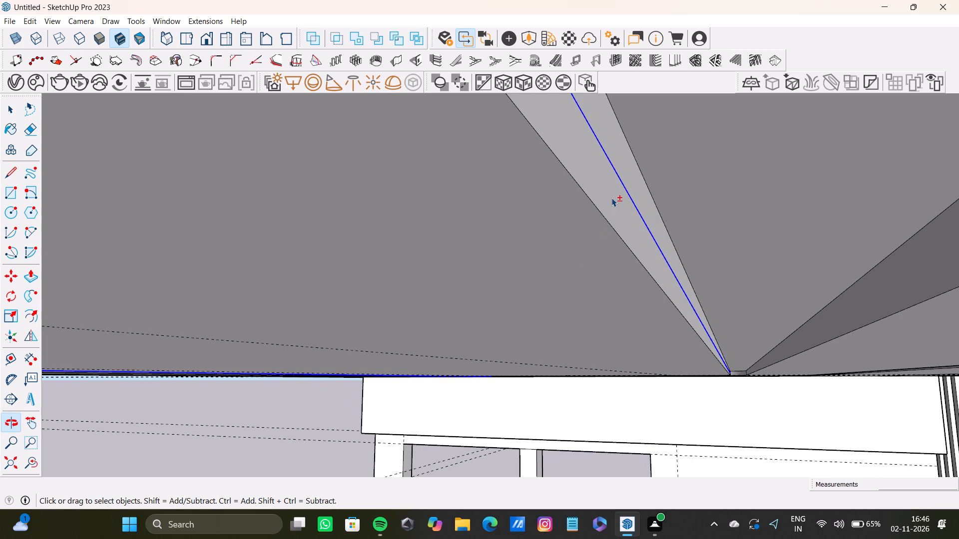
left_click(614, 189, "shift")
left_click(614, 226, "shift")
scroll(621, 236, "down", 6, "shift")
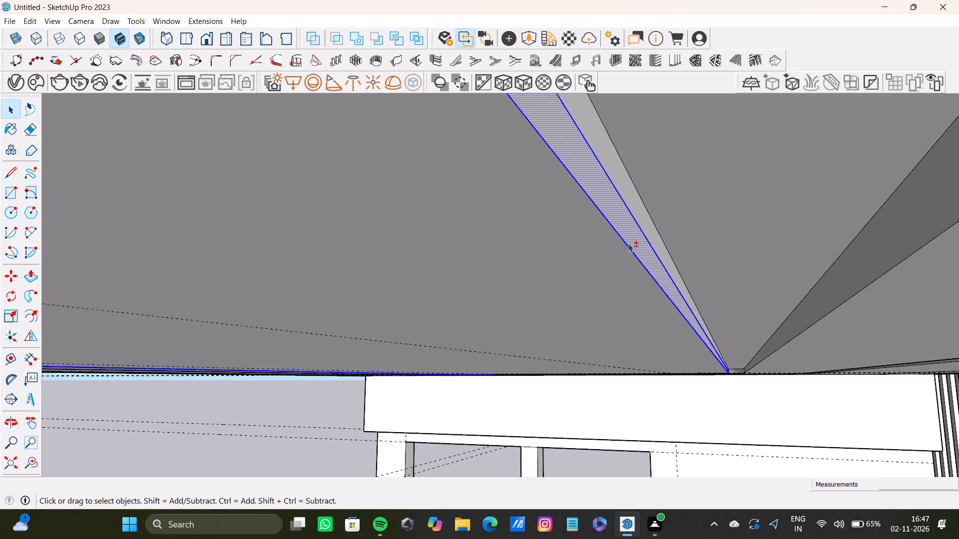
scroll(628, 243, "down", 1, "shift")
middle_click_drag(628, 245, 867, 202, "shift")
scroll(695, 248, "down", 16)
middle_click_drag(456, 318, 685, 241, "shift")
scroll(564, 269, "down", 5)
middle_click_drag(455, 276, 513, 242, "shift")
scroll(467, 262, "up", 14)
middle_click_drag(432, 300, 434, 300)
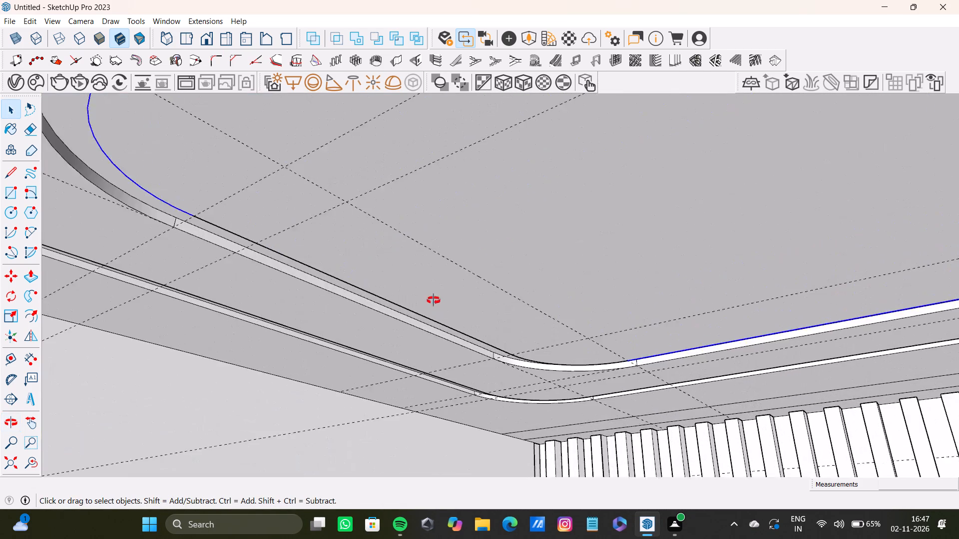
middle_click_drag(434, 300, 688, 272)
scroll(528, 352, "up", 3, "shift")
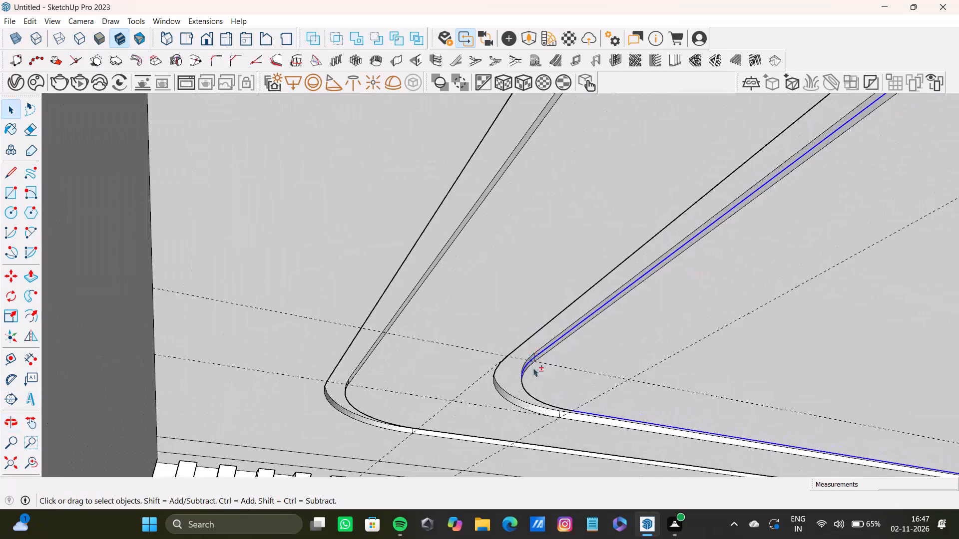
scroll(533, 368, "up", 15, "shift")
left_click(503, 370, "shift")
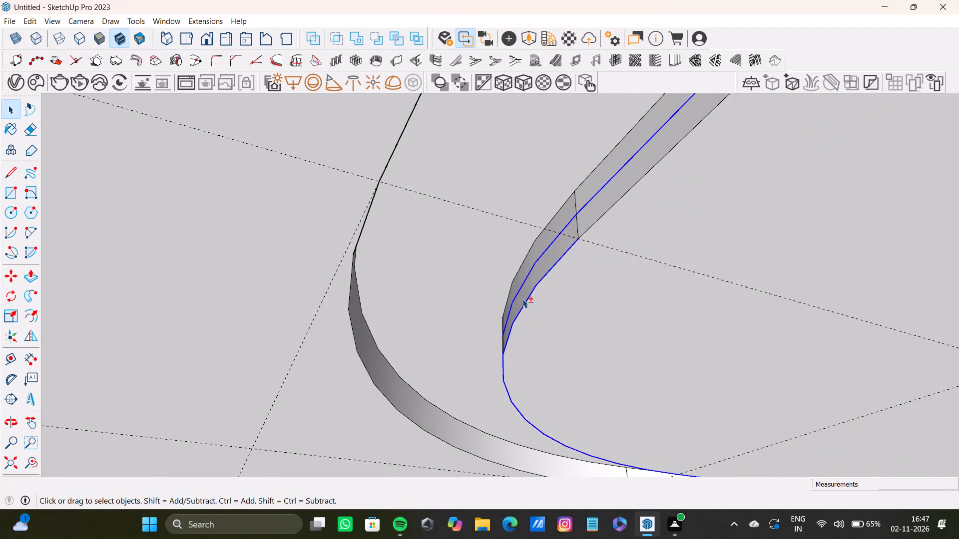
Complete the selection of the lower strip around the inner ceiling panel's side and make it a group.
left_click(523, 295, "shift")
scroll(535, 288, "down", 4, "shift")
middle_click_drag(532, 261, 385, 353, "shift")
left_click(446, 293, "shift")
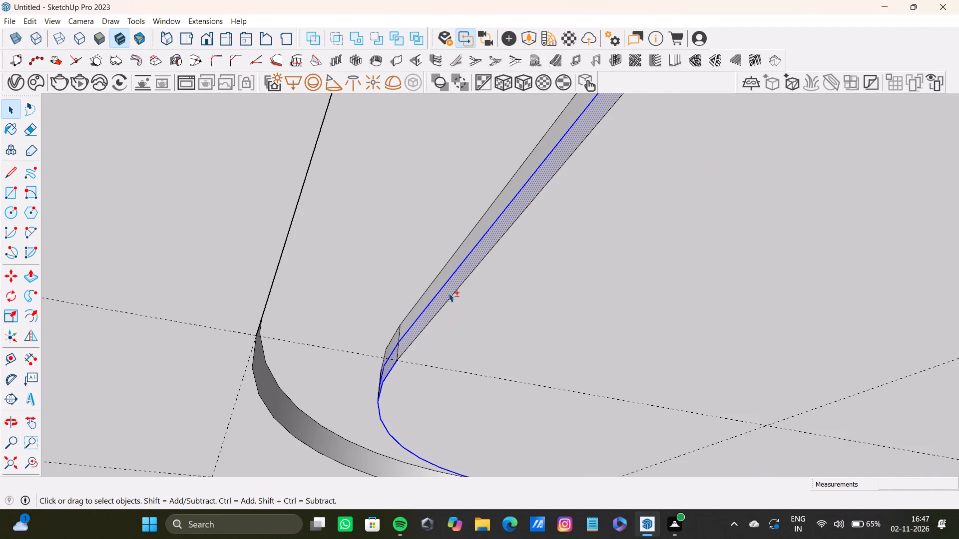
left_click(450, 295, "shift")
scroll(450, 295, "down", 20, "shift")
scroll(450, 295, "down", 7, "shift")
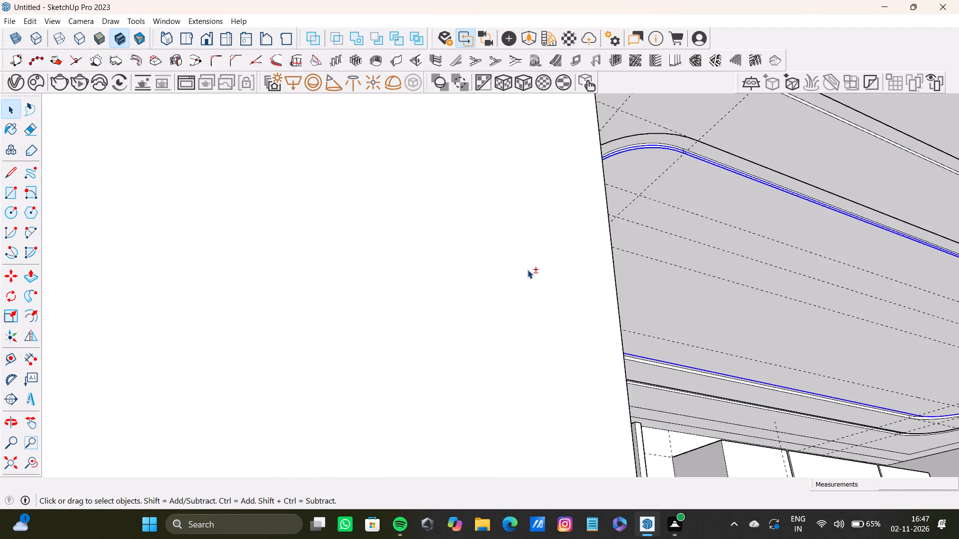
scroll(527, 269, "down", 3, "shift")
middle_click_drag(522, 261, 426, 345, "shift")
scroll(711, 125, "up", 13, "shift")
scroll(661, 165, "down", 5, "shift")
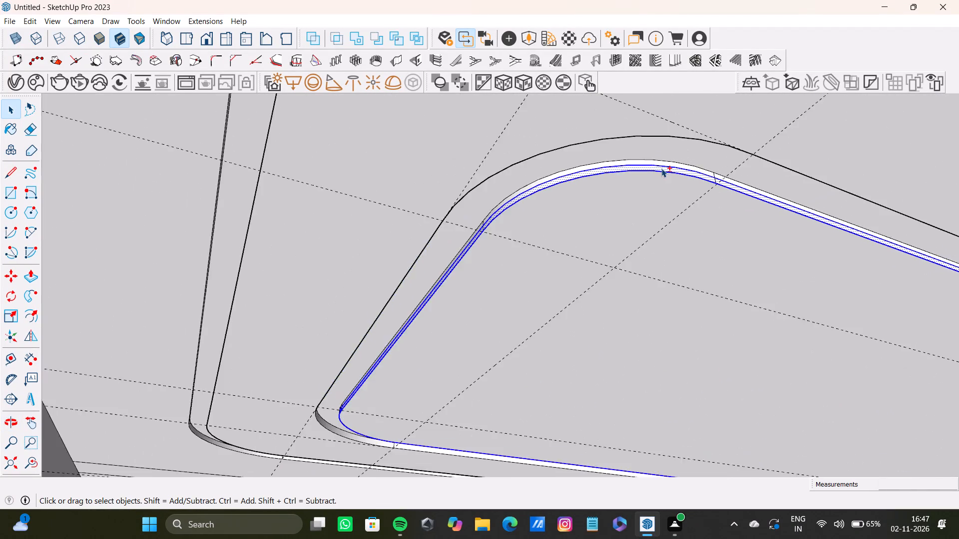
scroll(661, 168, "down", 2, "shift")
scroll(649, 174, "up", 1, "shift")
middle_click_drag(633, 184, 586, 215)
scroll(644, 195, "up", 16)
right_click(658, 189)
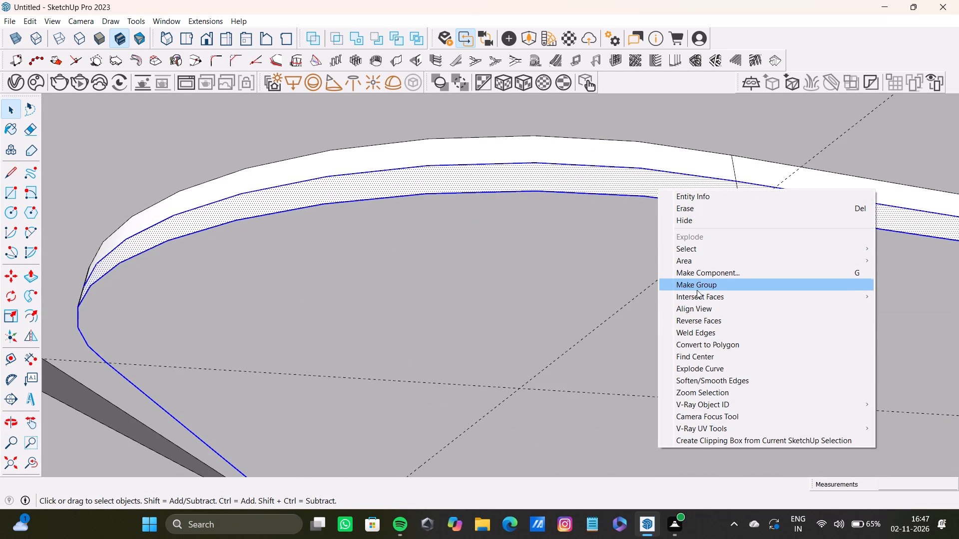
left_click(695, 283)
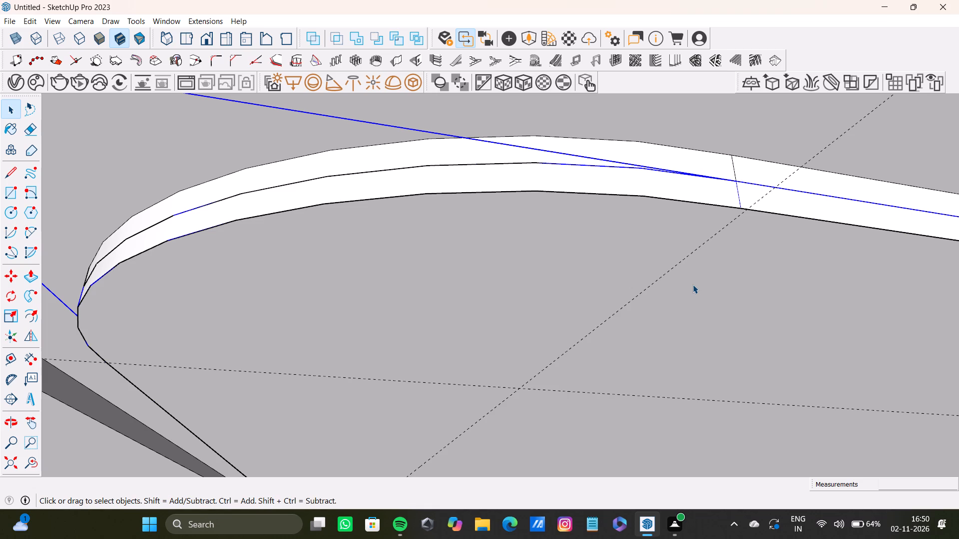
Convert the grouped lower strip around the inner ceiling panel's side into a V-Ray mesh light.
scroll(519, 242, "down", 10)
left_click(27, 470)
left_click(17, 462)
scroll(223, 202, "up", 8)
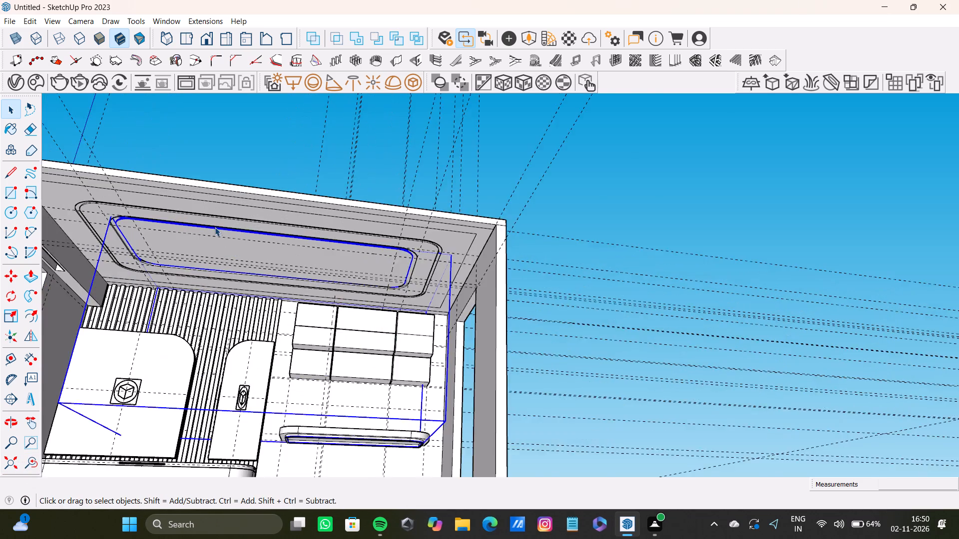
scroll(215, 227, "up", 4)
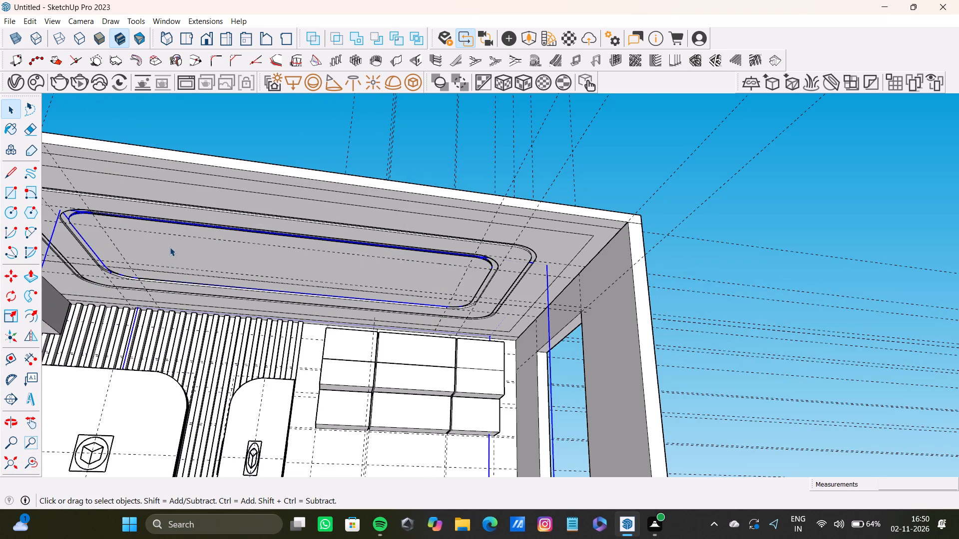
scroll(169, 251, "down", 1)
middle_click_drag(169, 251, 361, 254, "shift")
scroll(260, 236, "up", 10)
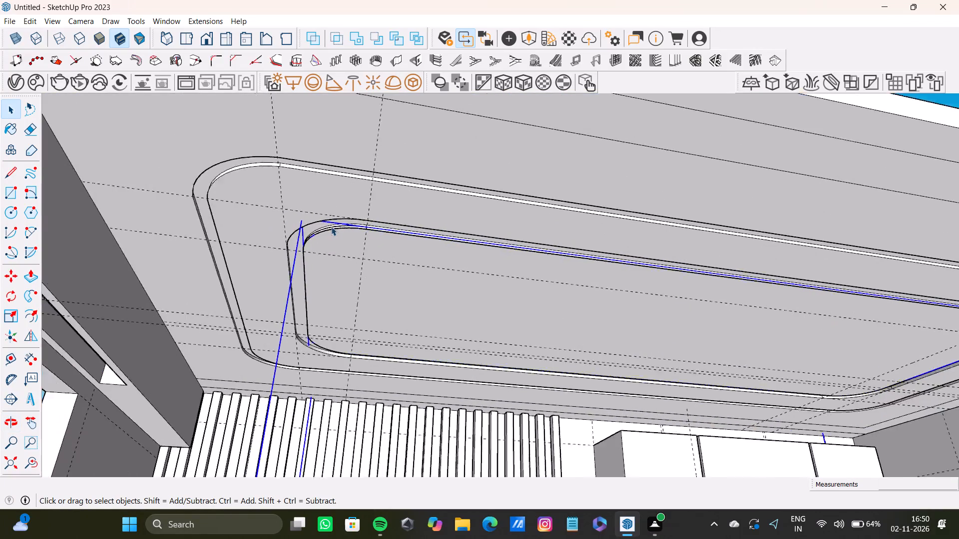
scroll(331, 227, "up", 5)
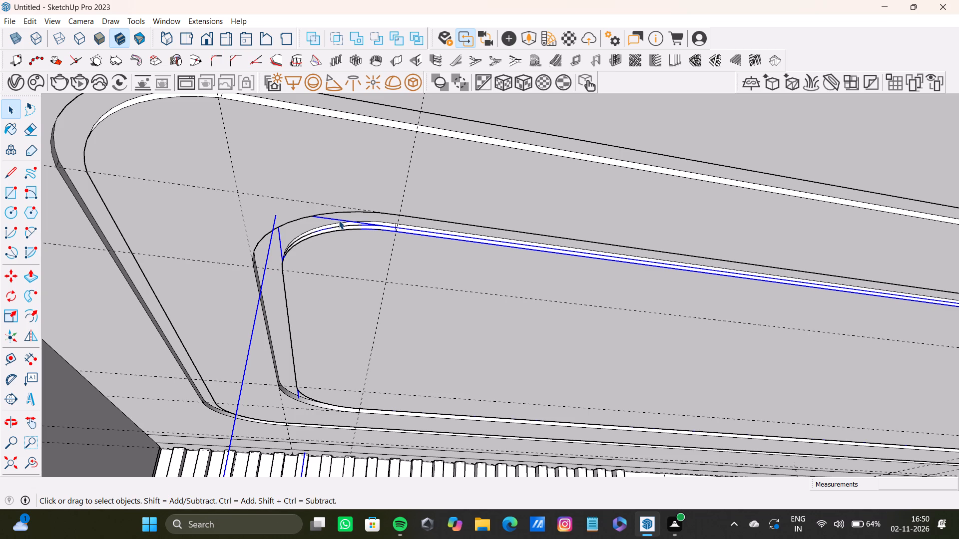
scroll(376, 197, "down", 18)
middle_click_drag(355, 281, 323, 292, "shift")
scroll(320, 282, "up", 20)
scroll(320, 282, "up", 1)
left_click(329, 247)
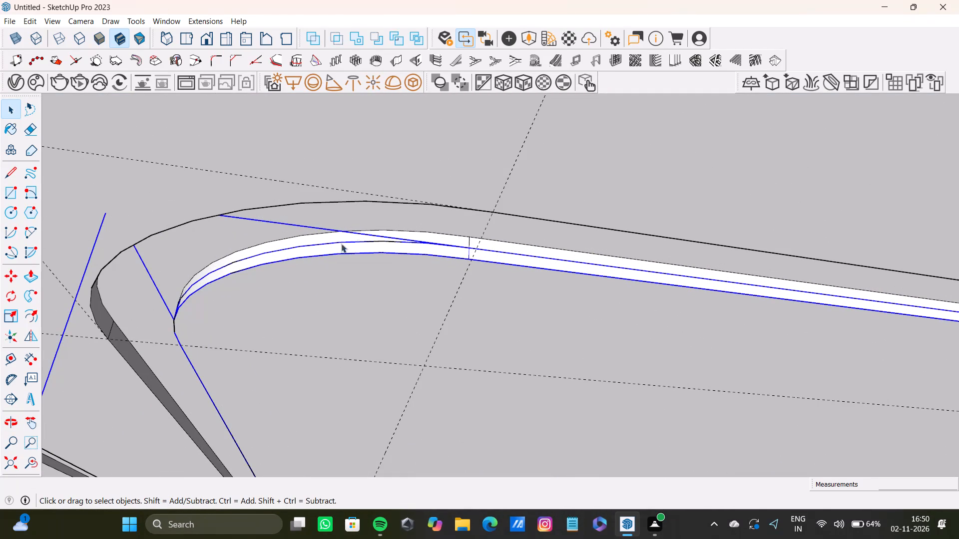
left_click(411, 90)
Select the long straight bottom edge on the side of the outer rounded ceiling panel.
scroll(389, 259, "down", 14)
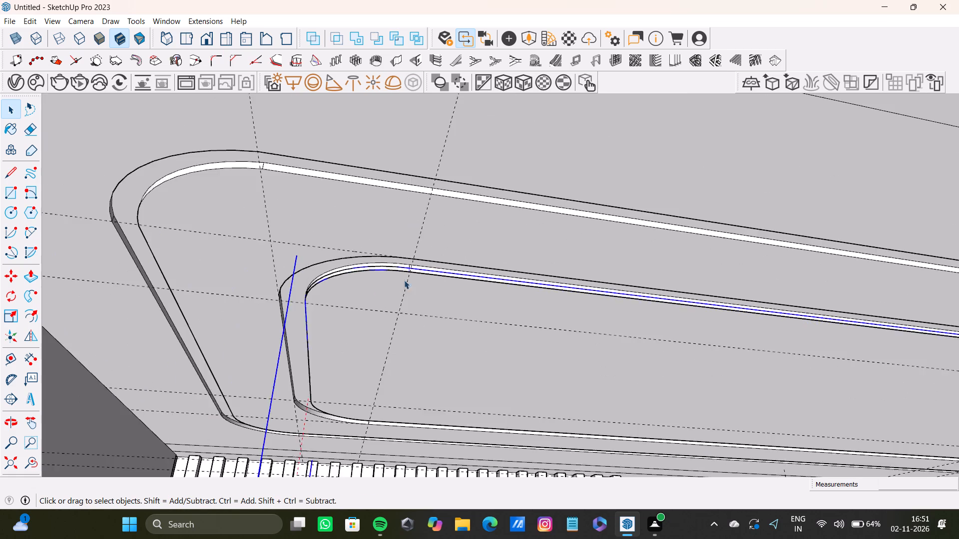
scroll(404, 280, "down", 11)
middle_click_drag(417, 279, 289, 262, "shift")
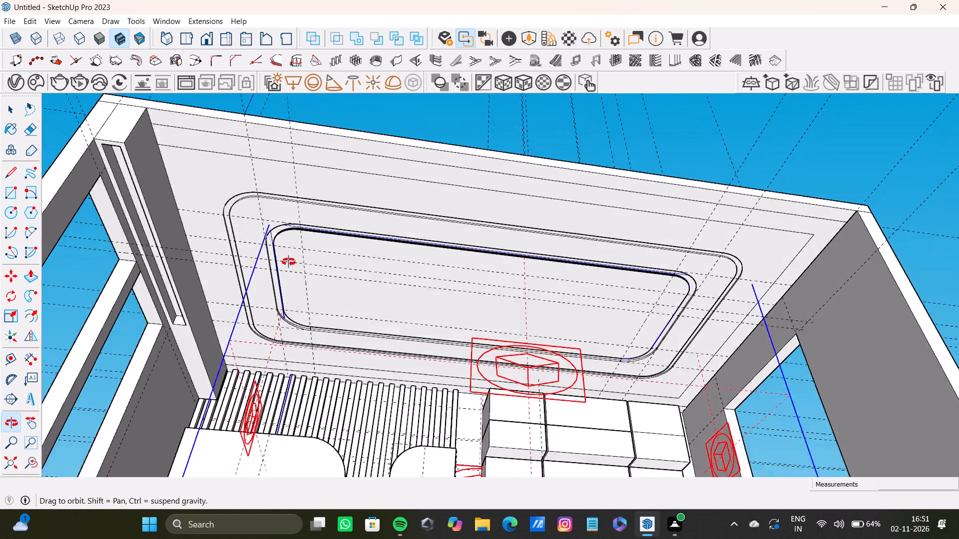
middle_click_drag(289, 262, 296, 294, "shift")
scroll(291, 287, "down", 5)
middle_click_drag(321, 304, 538, 232, "shift")
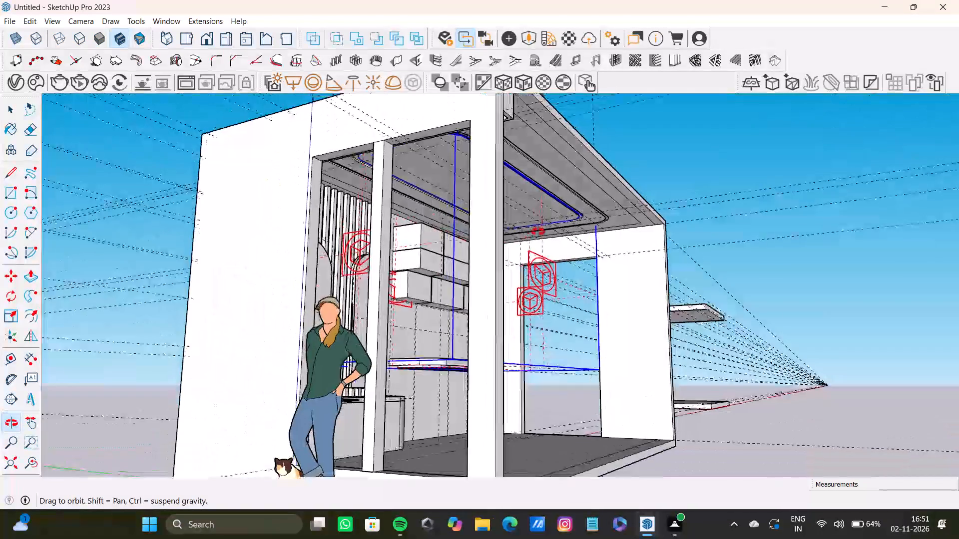
middle_click_drag(538, 232, 252, 203, "shift")
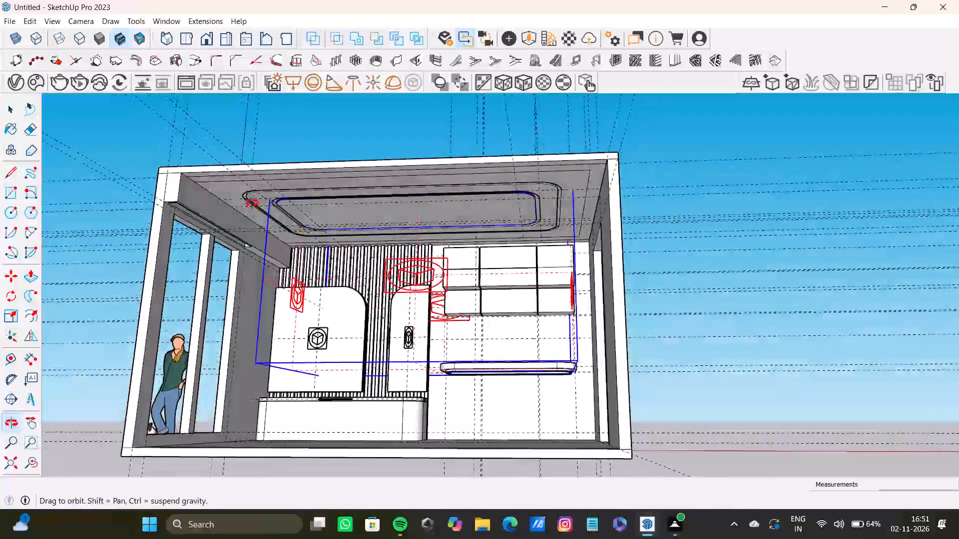
middle_click_drag(252, 203, 251, 194, "shift")
scroll(259, 189, "up", 20)
scroll(259, 189, "up", 8)
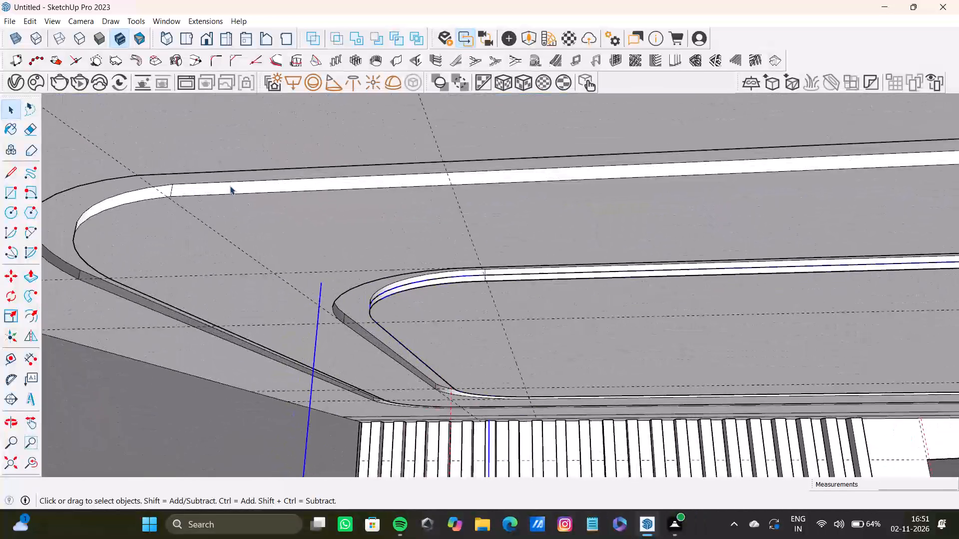
scroll(230, 186, "up", 2)
scroll(224, 185, "down", 3, "shift")
middle_click_drag(235, 194, 320, 178, "shift")
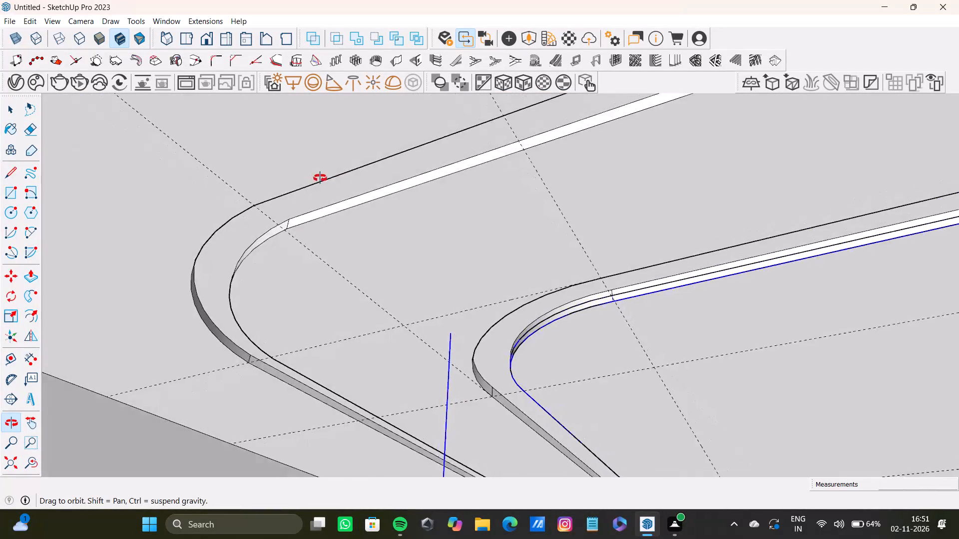
middle_click_drag(320, 178, 340, 197, "shift")
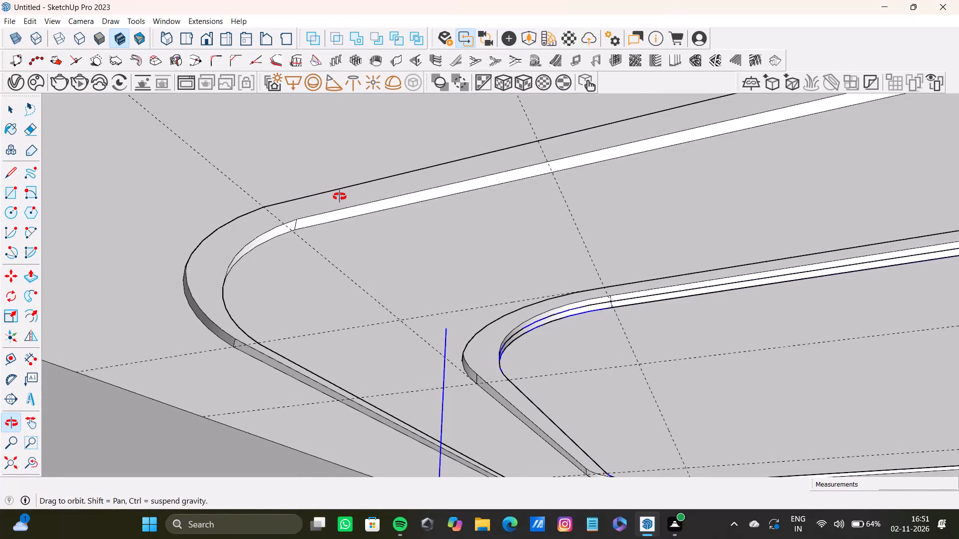
middle_click_drag(340, 197, 344, 197, "shift")
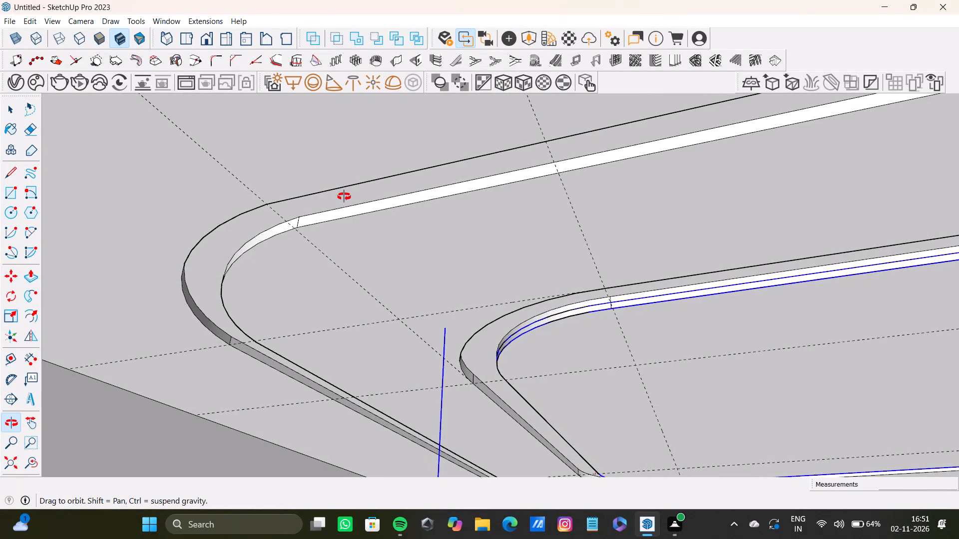
middle_click_drag(344, 197, 347, 198, "shift")
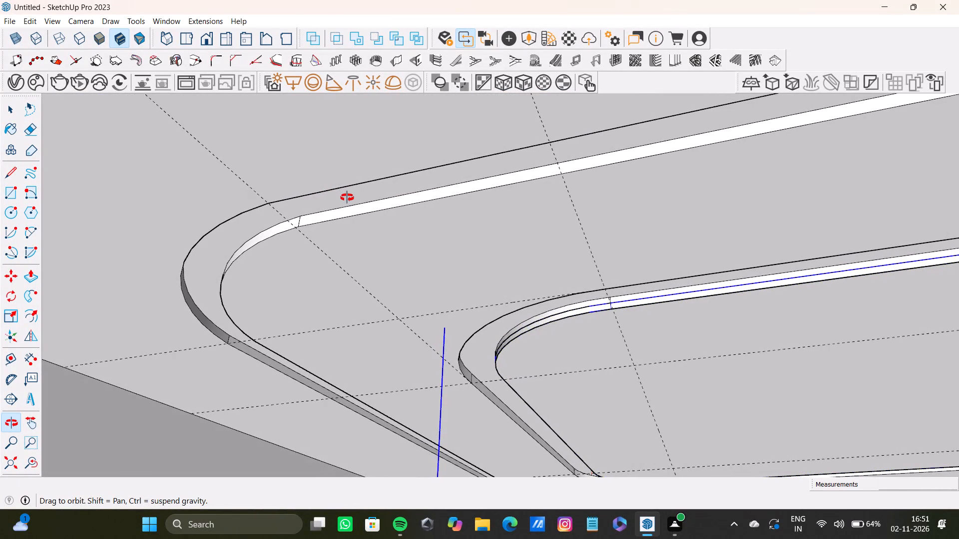
middle_click_drag(347, 198, 338, 200, "shift")
scroll(340, 219, "up", 9)
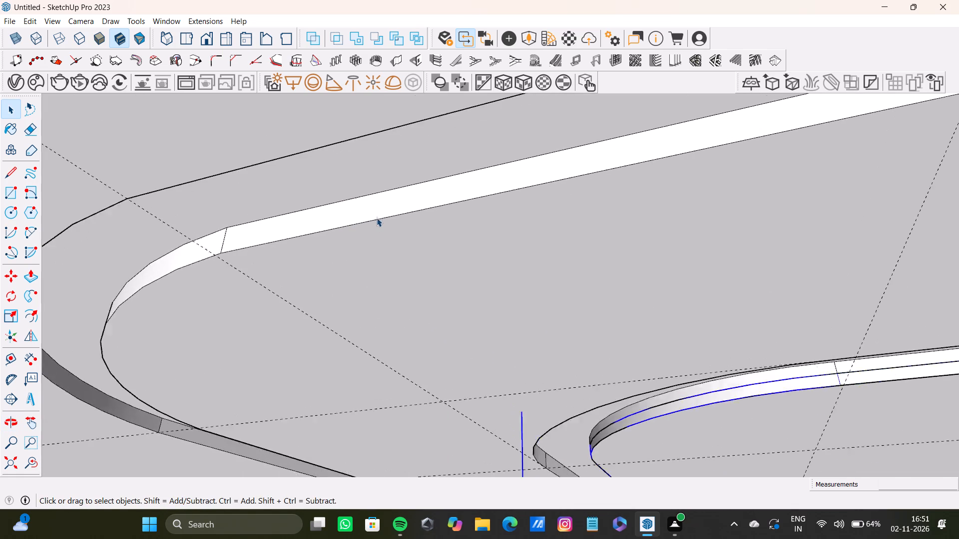
scroll(377, 218, "up", 2)
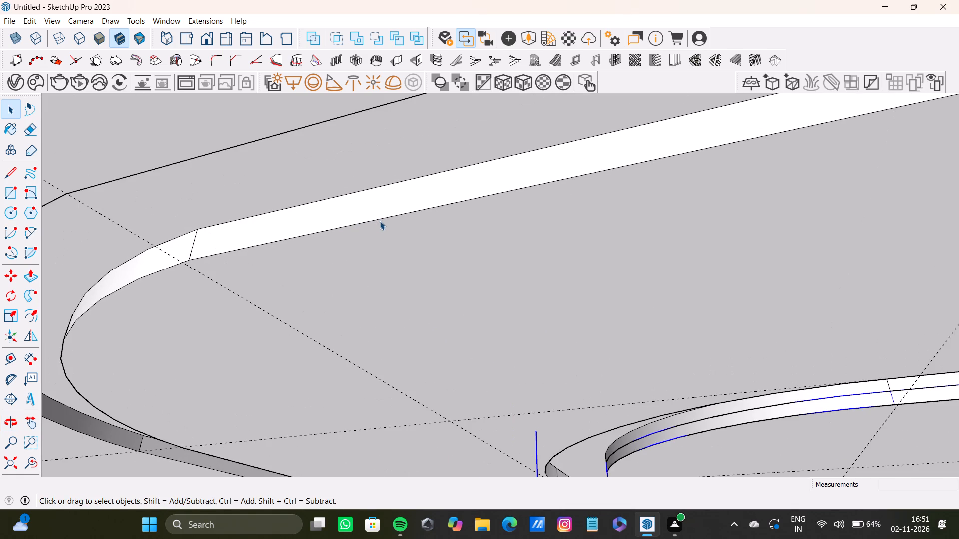
left_click(386, 219)
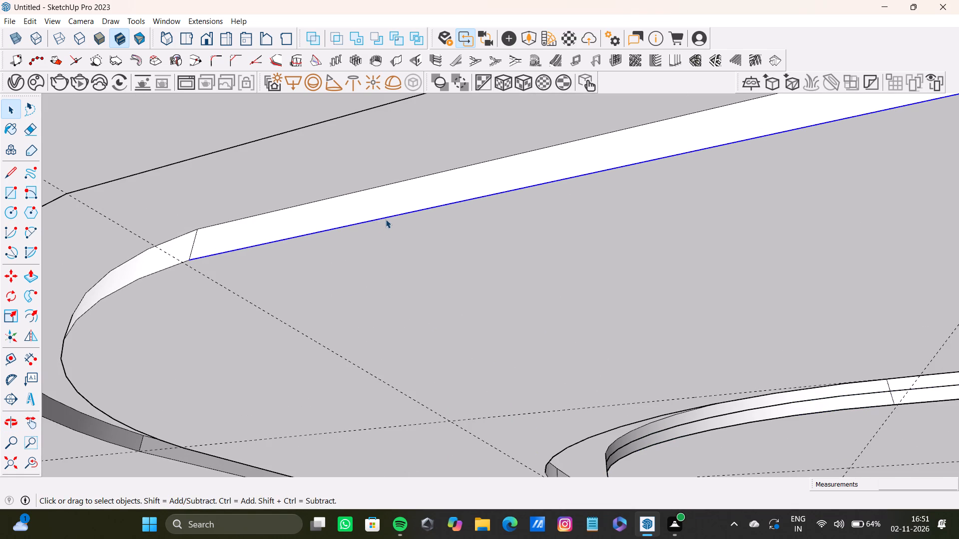
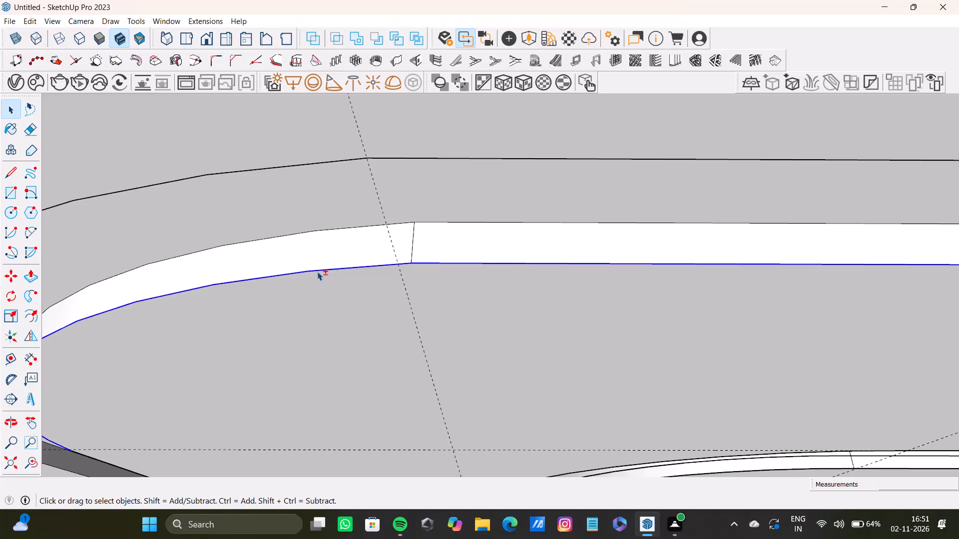
Add the bottom edges of the next rounded corner and the adjoining short side of the outer ceiling panel to the selection.
scroll(324, 327, "down", 12)
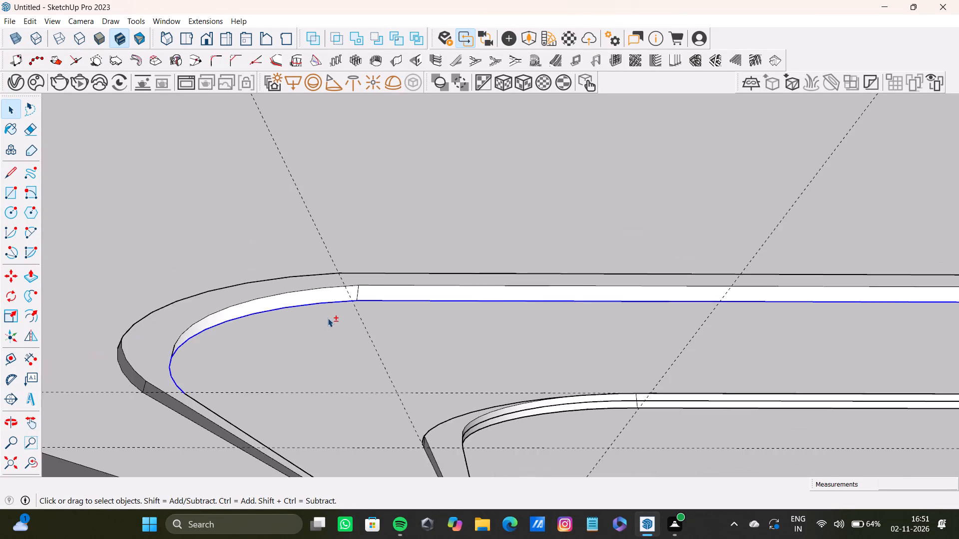
middle_click_drag(414, 318, 0, 323)
scroll(0, 323, "down", 17)
middle_click_drag(430, 354, 22, 339)
scroll(565, 329, "down", 3)
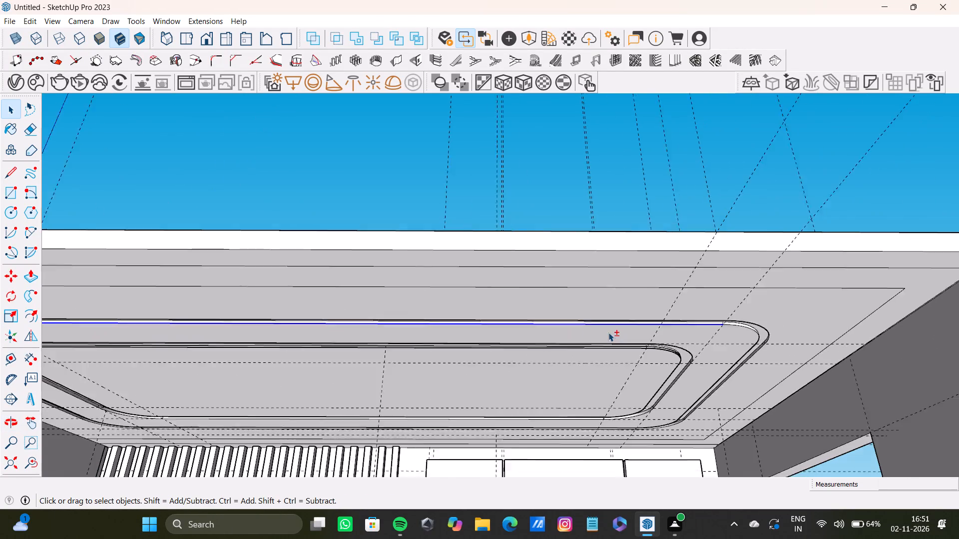
scroll(711, 328, "up", 20)
scroll(711, 328, "up", 2)
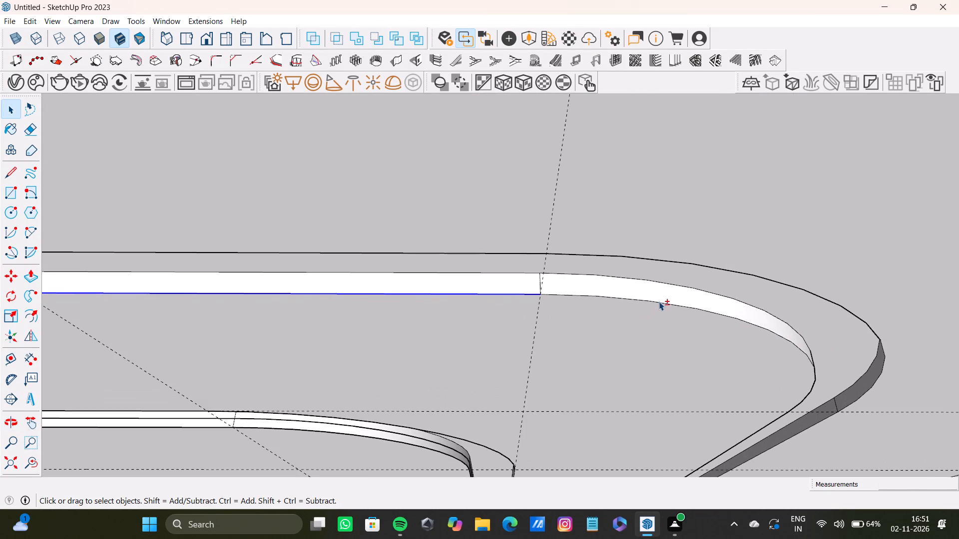
left_click(659, 301)
scroll(660, 303, "down", 8)
middle_click_drag(662, 299, 312, 268)
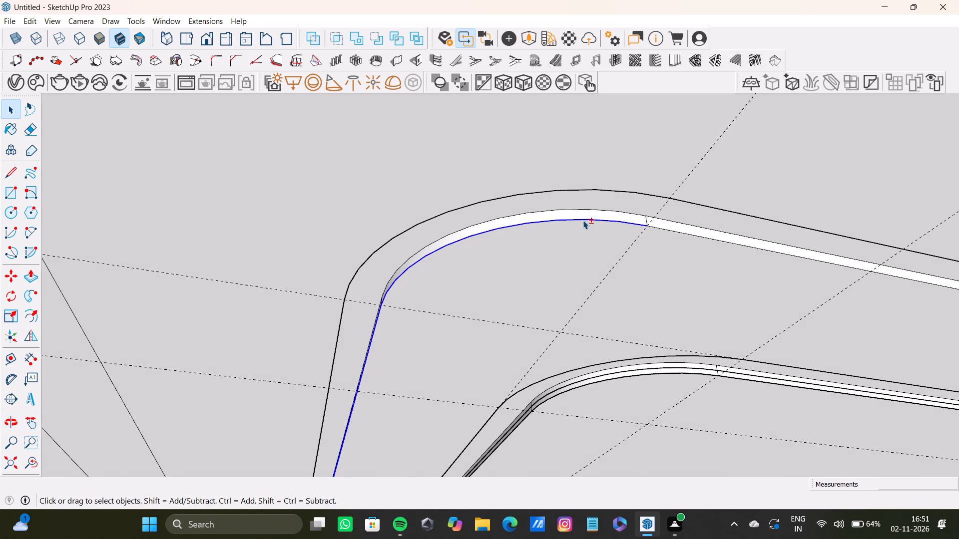
left_click(679, 233, "shift")
Add the bottom edge of the rounded corner at the far end of that short side to the selection.
scroll(680, 232, "down", 9, "shift")
middle_click(675, 232, "shift")
left_click(33, 460, "shift")
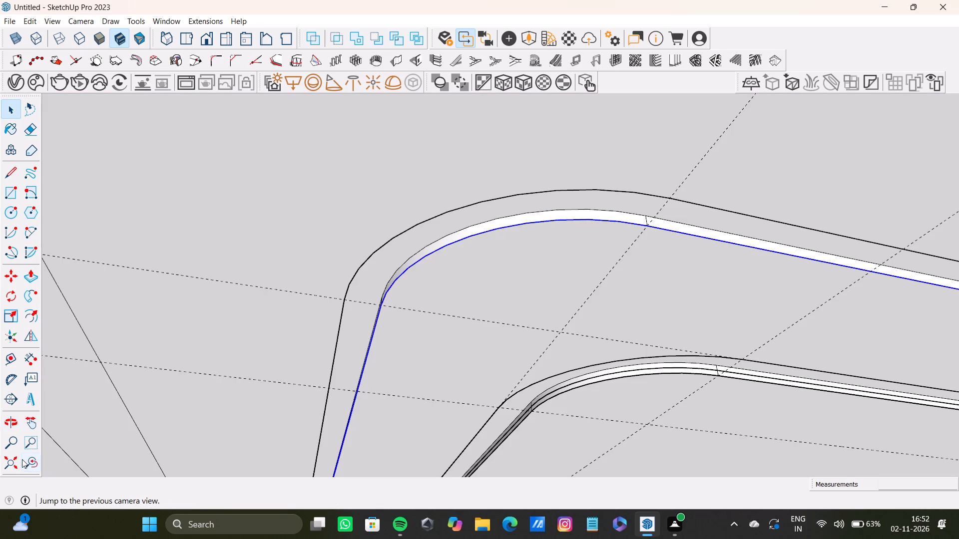
left_click_drag(17, 457, 17, 451, "shift")
left_click(16, 460, "shift")
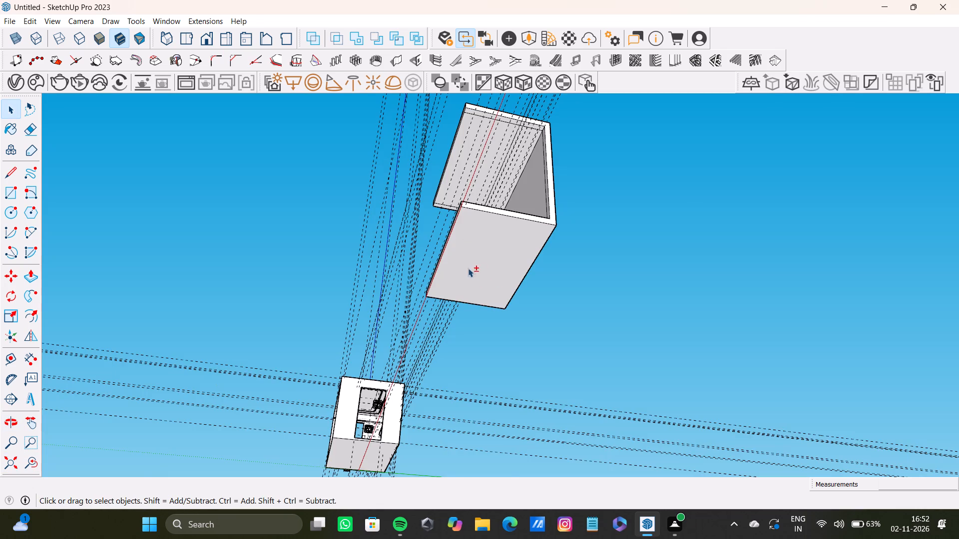
scroll(358, 392, "up", 18, "shift")
scroll(234, 360, "up", 1)
middle_click_drag(234, 360, 373, 375)
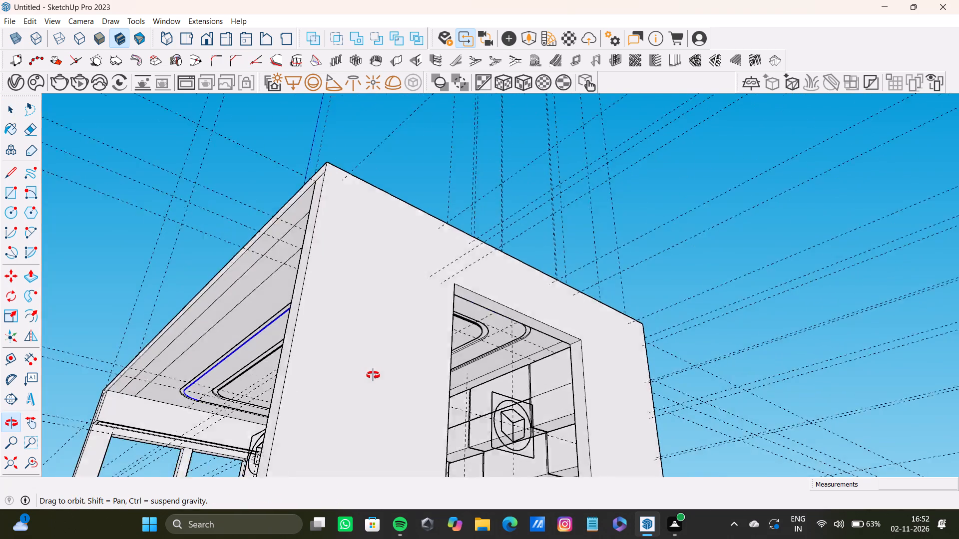
middle_click_drag(373, 375, 490, 395)
scroll(461, 293, "up", 9, "shift")
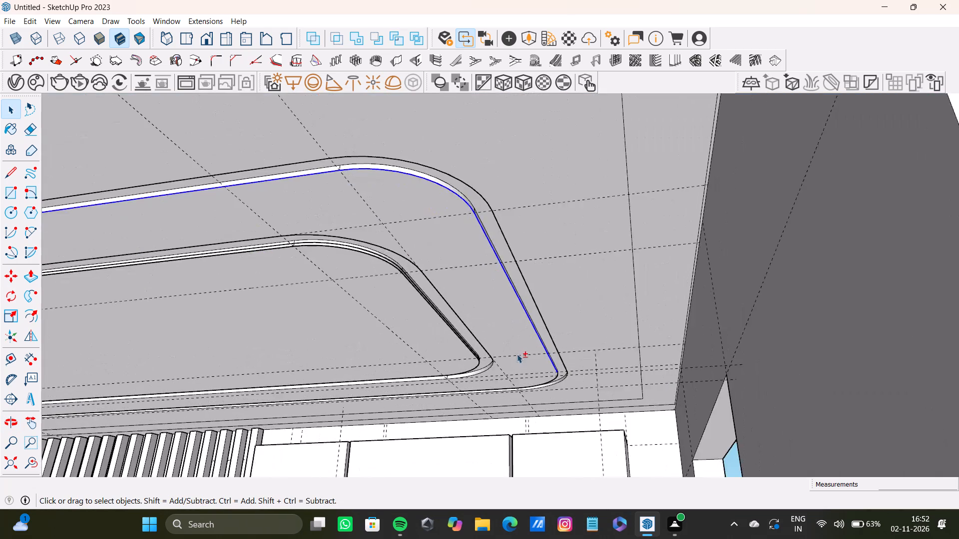
scroll(521, 352, "down", 2, "shift")
scroll(521, 360, "up", 11, "shift")
middle_click_drag(538, 394, 492, 376)
scroll(610, 366, "up", 7)
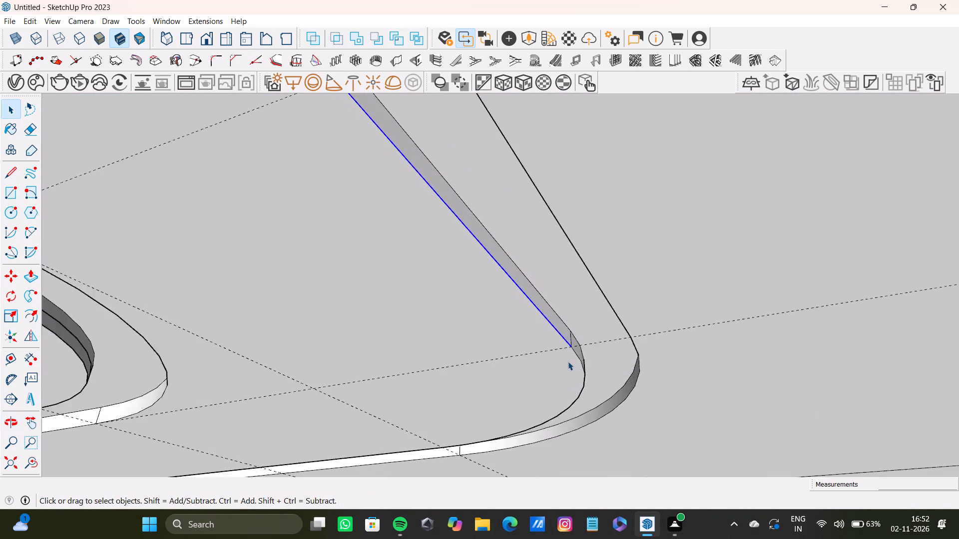
scroll(568, 361, "up", 2)
middle_click_drag(563, 361, 475, 358)
scroll(530, 348, "up", 7, "shift")
left_click(536, 353, "shift")
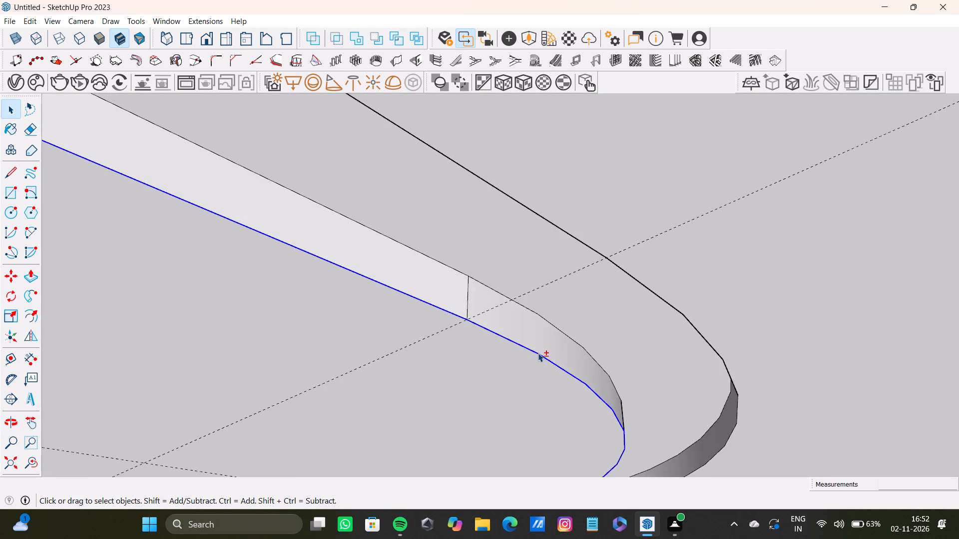
Add the outer panel's long straight bottom edge on the slatted-wall side to the selection.
scroll(548, 365, "down", 8, "shift")
middle_click_drag(551, 368, 543, 190, "shift")
scroll(525, 348, "up", 12, "shift")
middle_click_drag(450, 345, 223, 319)
scroll(618, 329, "up", 2)
middle_click_drag(552, 308, 383, 318)
scroll(752, 316, "down", 2, "shift")
scroll(741, 334, "up", 1, "shift")
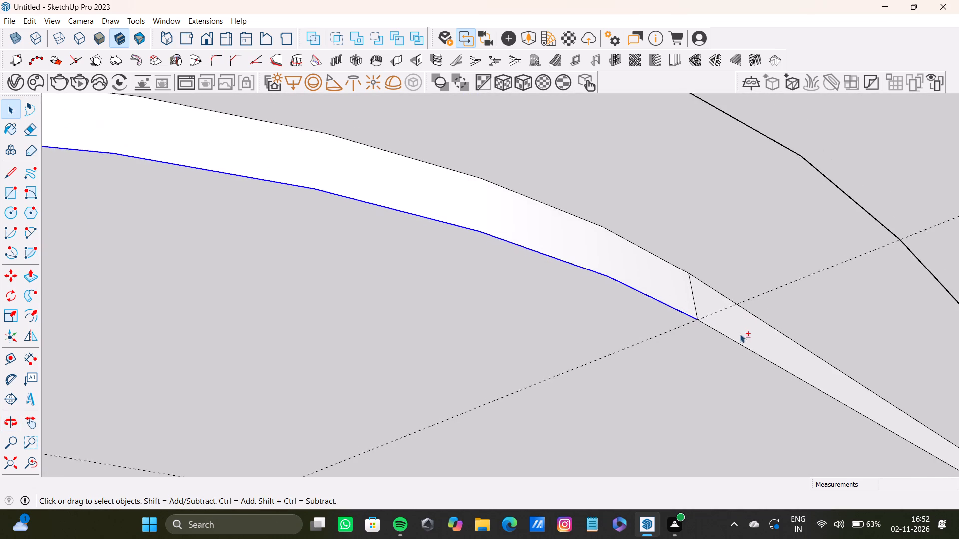
scroll(740, 334, "up", 2, "shift")
left_click(746, 351, "shift")
Add the bottom edge of the outer panel's rounded corner at the other end of the slatted-wall side to the selection.
scroll(710, 328, "down", 9, "shift")
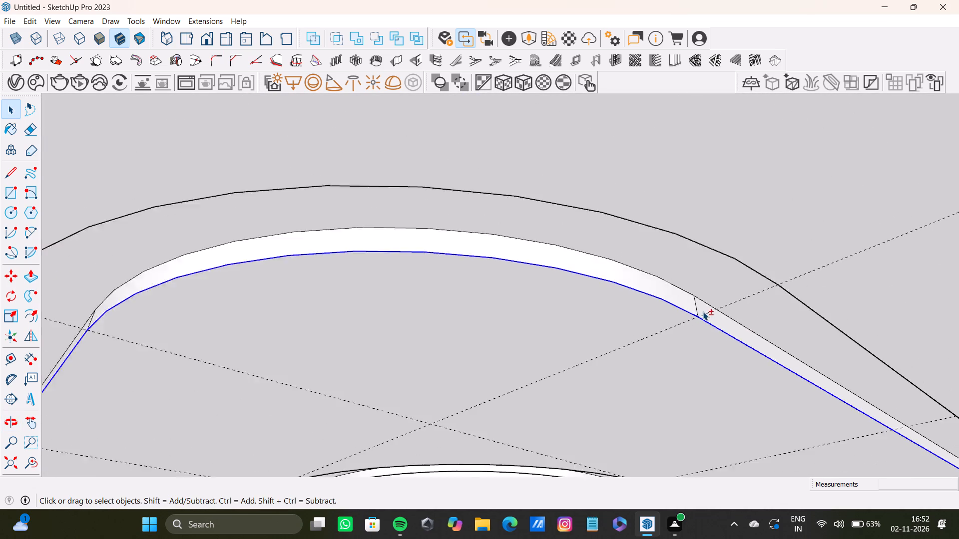
scroll(703, 311, "down", 6, "shift")
middle_click_drag(698, 303, 329, 269, "shift")
left_click(7, 463, "shift")
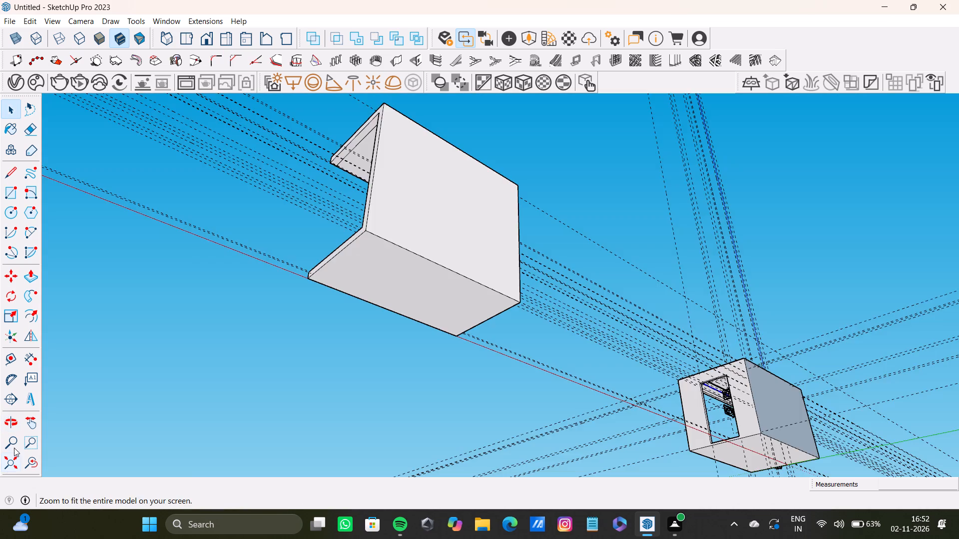
middle_click_drag(108, 391, 535, 473)
scroll(386, 386, "up", 17, "shift")
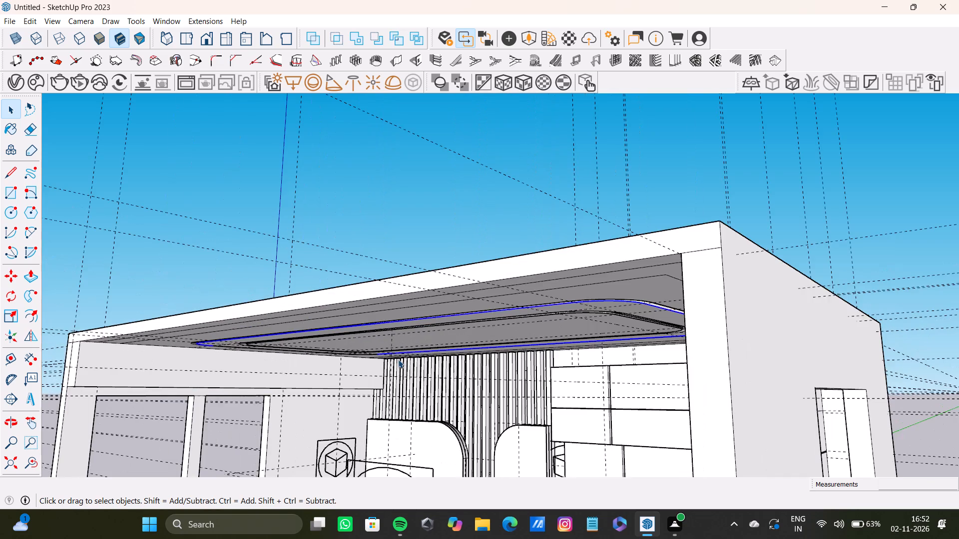
scroll(408, 356, "up", 6)
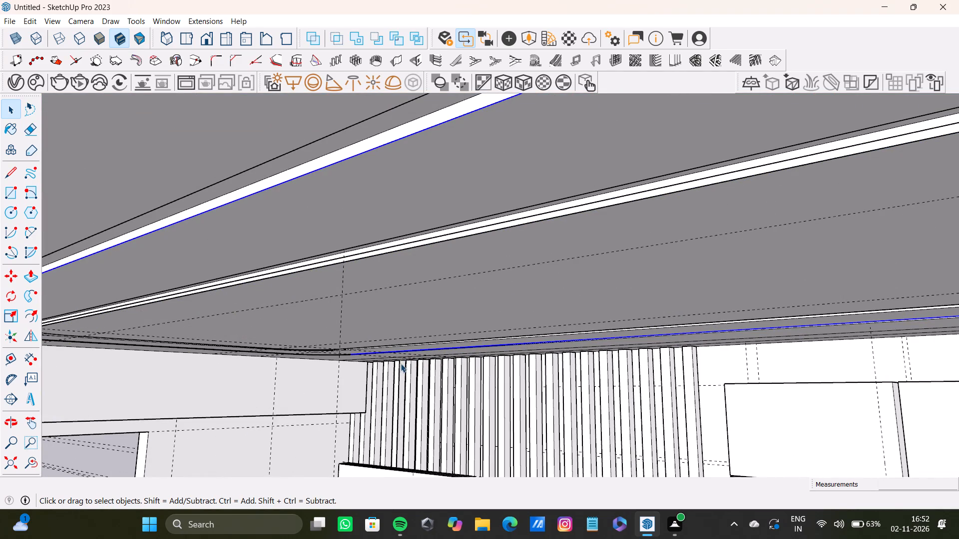
scroll(400, 354, "up", 16)
middle_click_drag(255, 333, 619, 379)
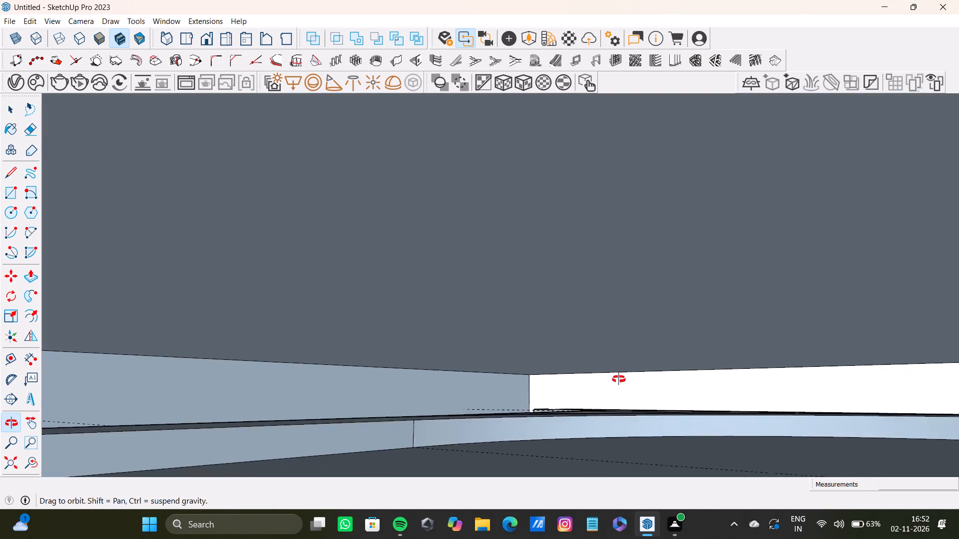
middle_click_drag(619, 379, 623, 345)
left_click(33, 466)
middle_click_drag(437, 312, 486, 290)
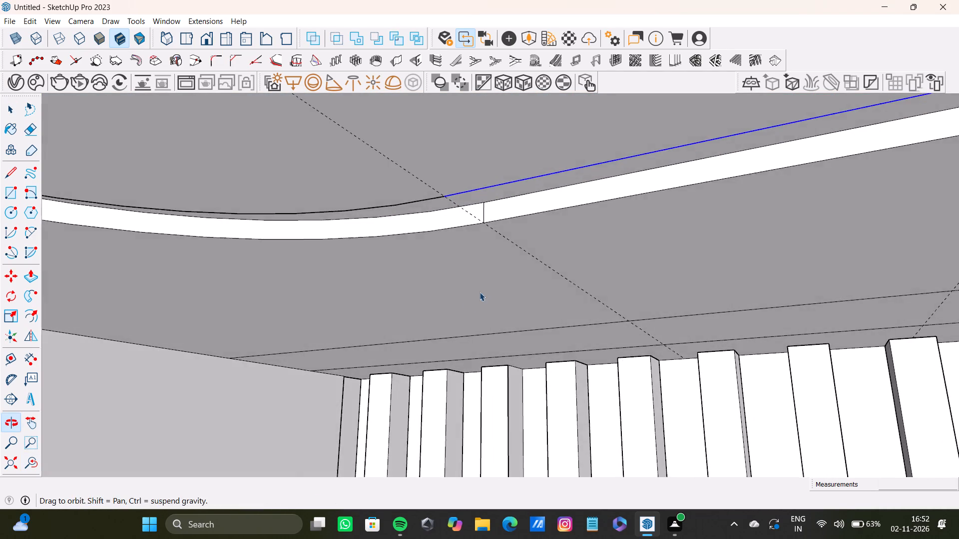
scroll(475, 296, "down", 14)
middle_click_drag(360, 291, 516, 237)
scroll(439, 254, "up", 4)
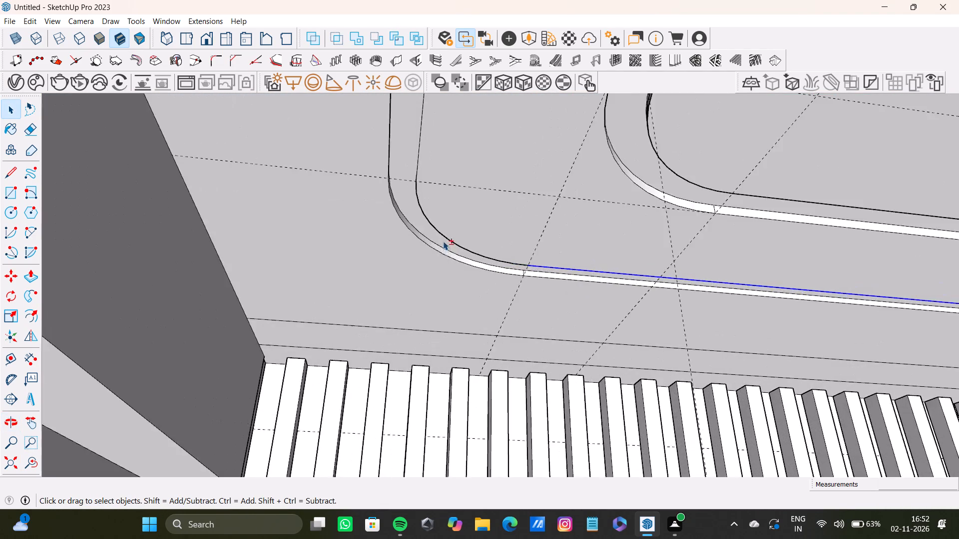
scroll(443, 241, "up", 14)
middle_click_drag(455, 242, 737, 303)
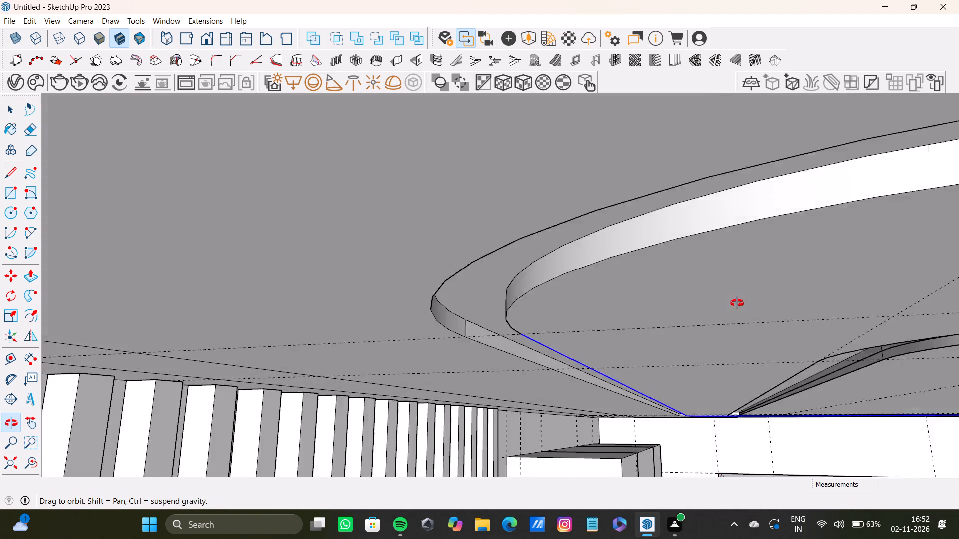
middle_click_drag(737, 303, 770, 301)
scroll(521, 270, "up", 4, "shift")
left_click(551, 295, "shift")
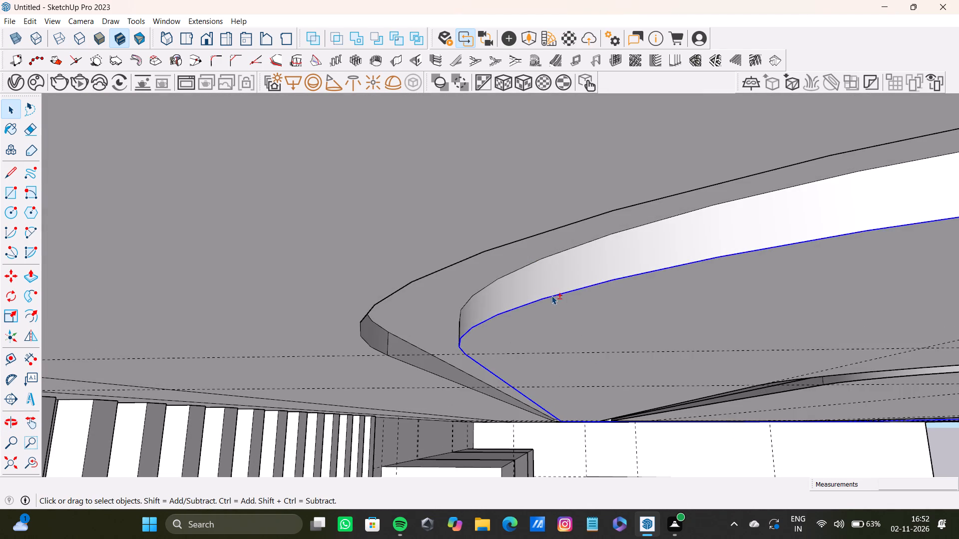
Complete the outer panel's bottom-edge loop by adding the remaining short side's bottom edge to the selection.
scroll(567, 298, "down", 16, "shift")
left_click(30, 465, "shift")
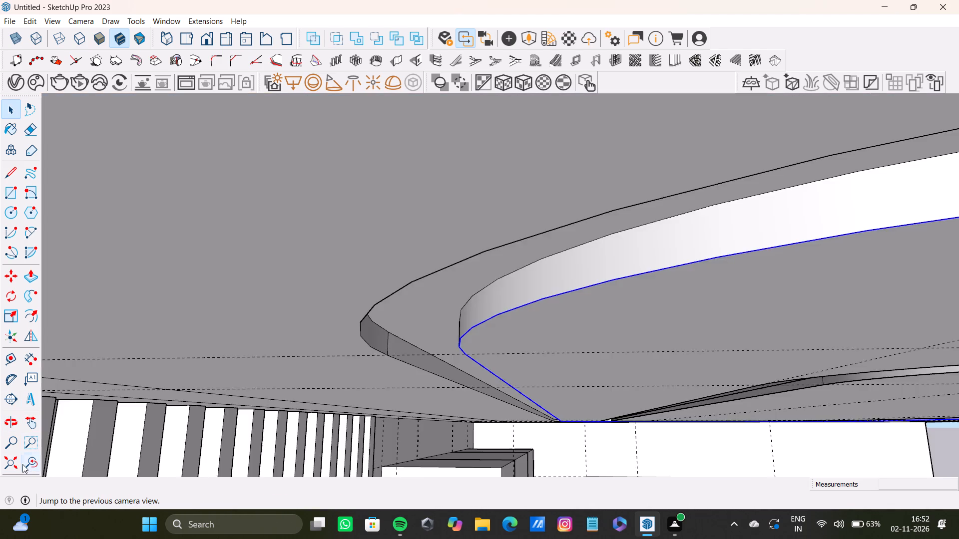
left_click(13, 461, "shift")
middle_click_drag(410, 349, 144, 429, "shift")
scroll(447, 289, "up", 4)
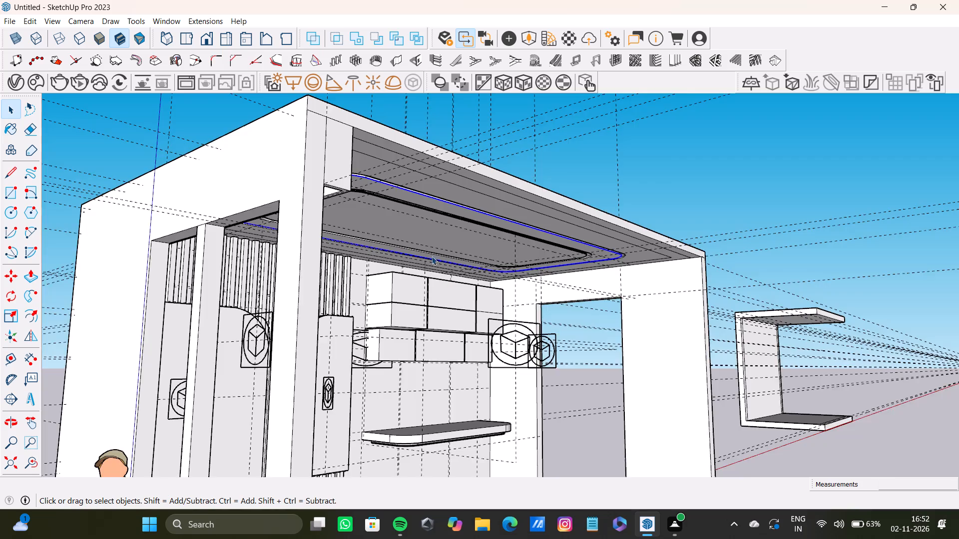
scroll(432, 256, "up", 4)
middle_click_drag(347, 194, 363, 248, "shift")
scroll(156, 181, "up", 8)
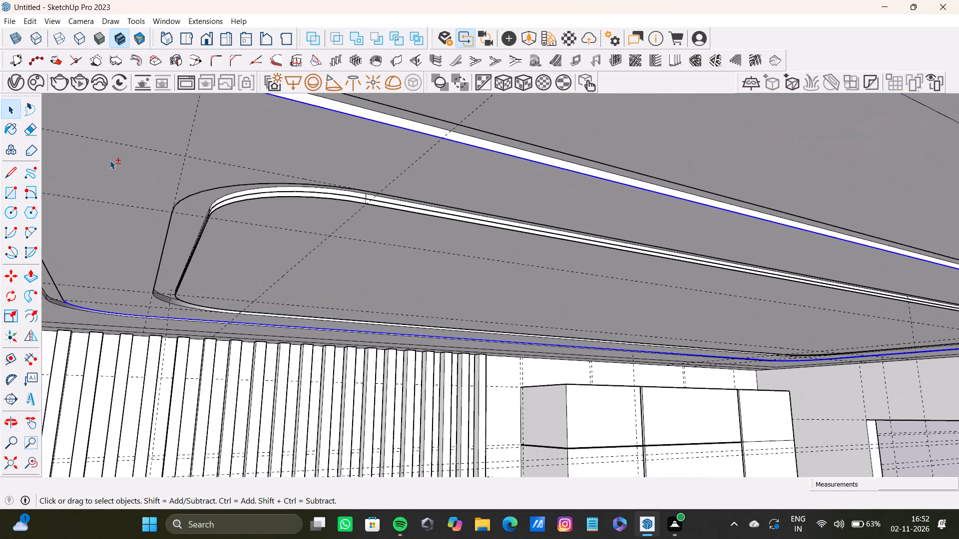
middle_click_drag(128, 158, 303, 211, "shift")
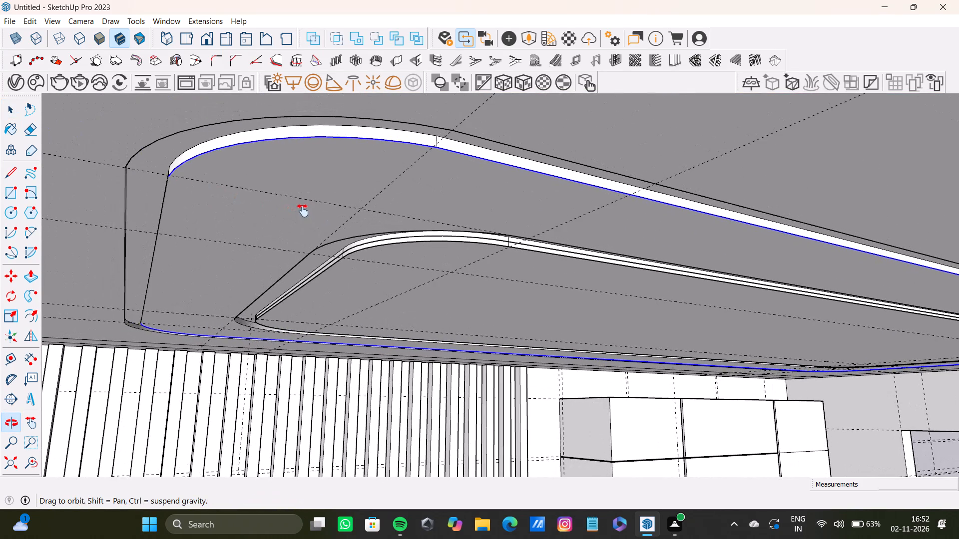
middle_click_drag(303, 211, 387, 216, "shift")
scroll(257, 187, "up", 12, "shift")
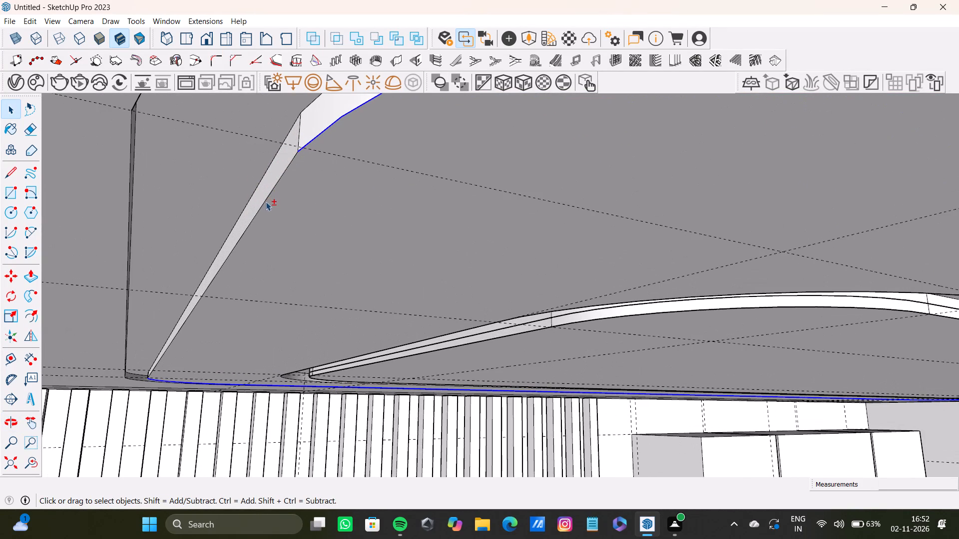
left_click(265, 201, "shift")
Copy the selected bottom-edge loop about 3/8" up the outer panel's side to split off a lower strip.
key("m")
scroll(398, 135, "down", 4)
middle_click_drag(397, 134, 372, 278, "shift")
left_click(389, 259, "ctrl")
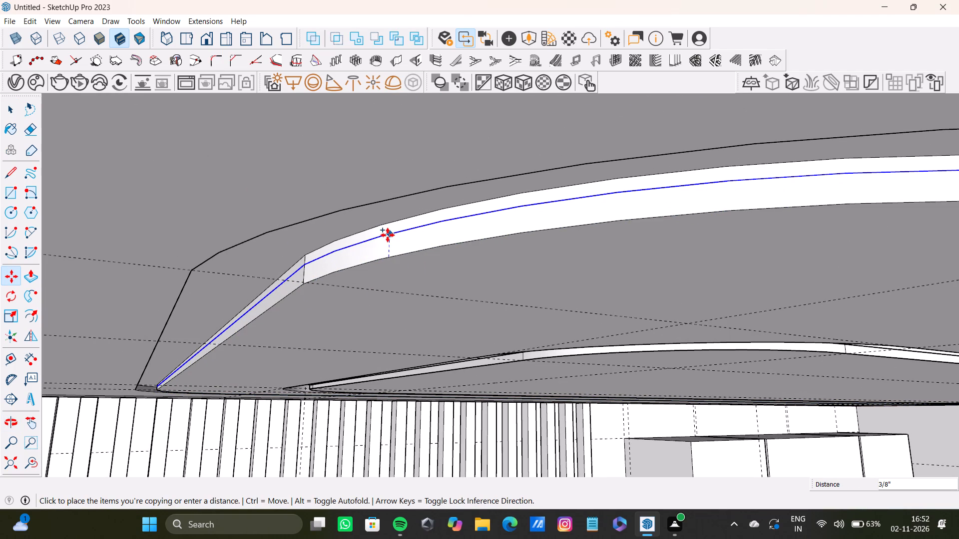
left_click(388, 235)
key("space")
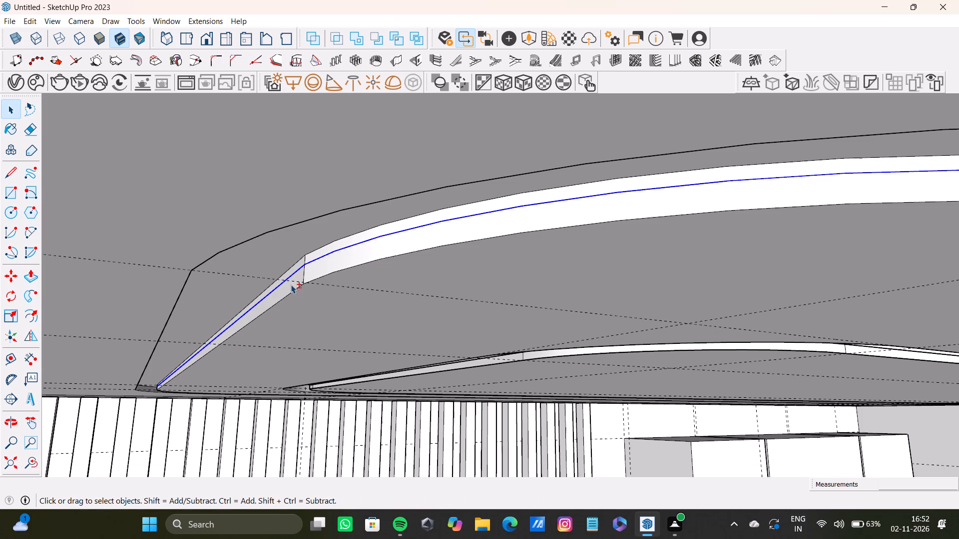
Add the lower strip and bottom edges at one rounded corner and its adjoining short side to the selection.
double_click(281, 286, "shift")
double_click(289, 280, "shift")
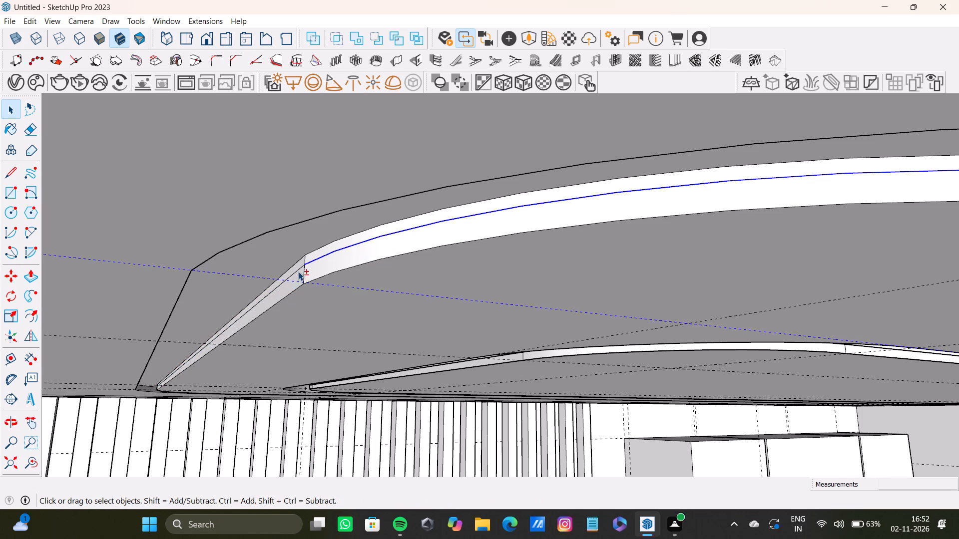
left_click(298, 271, "shift")
left_click(295, 281, "shift")
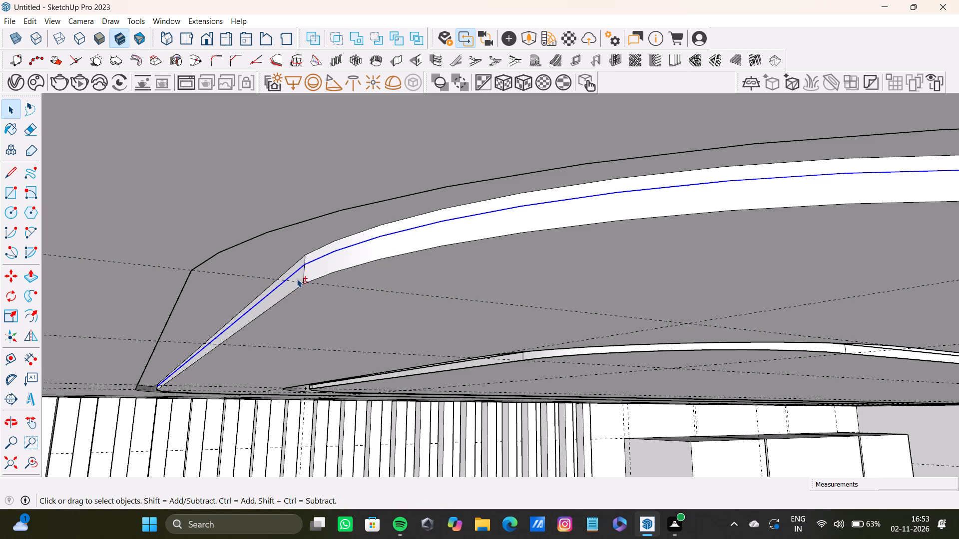
left_click(317, 271, "shift")
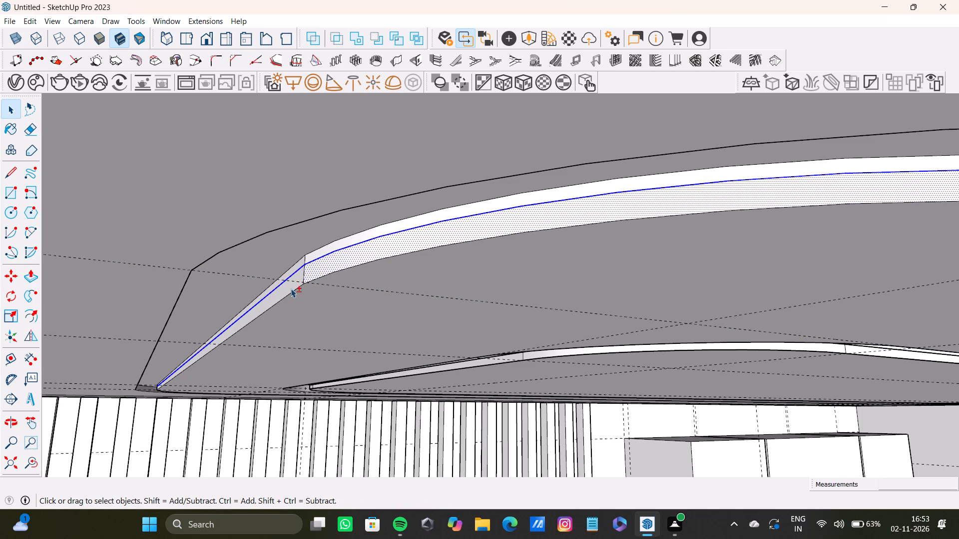
left_click(291, 288, "shift")
left_click(315, 278, "shift")
left_click(299, 287, "shift")
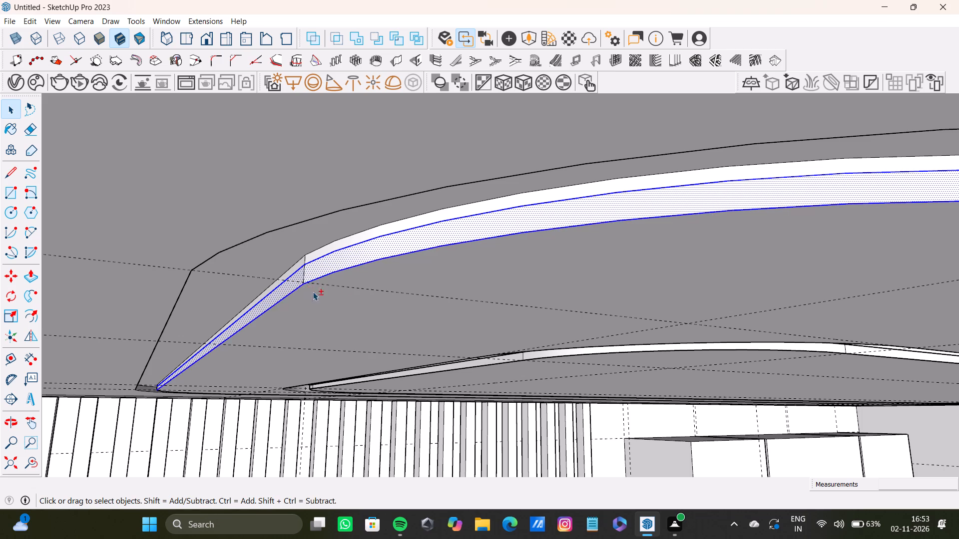
Add the lower strip and bottom edge along the outer panel's adjoining long straight side to the selection.
scroll(349, 282, "down", 10, "shift")
middle_click_drag(496, 272, 446, 271)
scroll(684, 254, "up", 13, "shift")
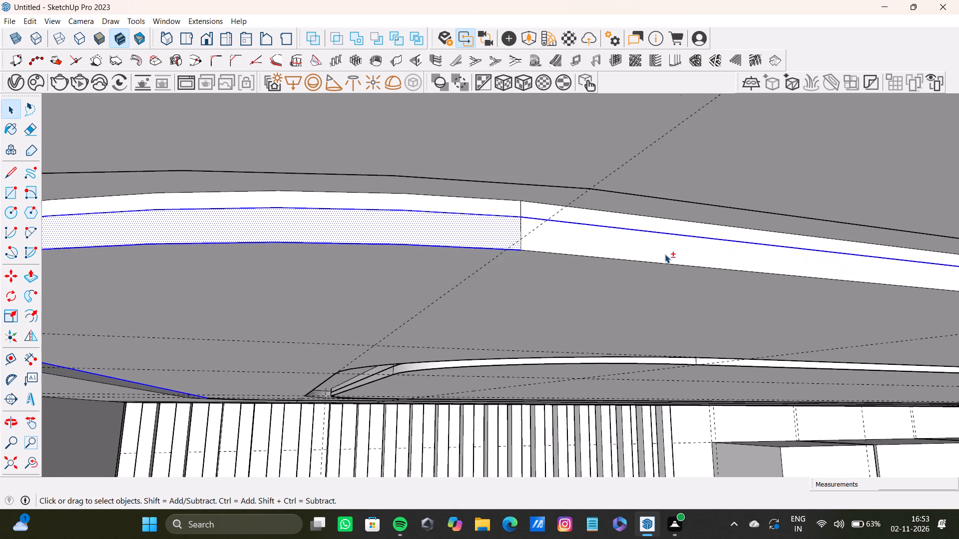
left_click(665, 254, "shift")
left_click(656, 262, "shift")
Add the lower strip and bottom edge at the rounded corner ending the outer panel's long side to the selection.
scroll(665, 259, "down", 12, "shift")
middle_click_drag(696, 269, 678, 271, "shift")
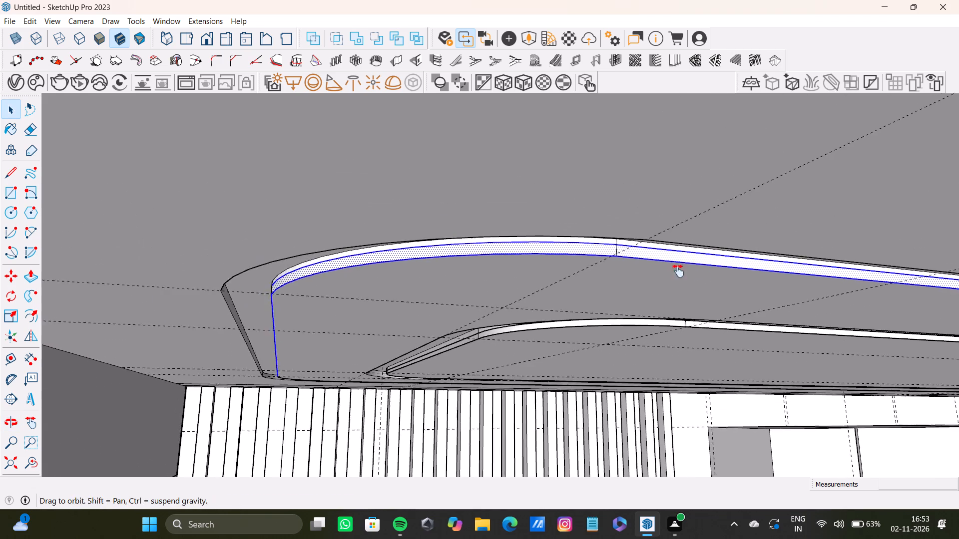
middle_click_drag(678, 271, 250, 188, "shift")
scroll(505, 213, "down", 9, "shift")
middle_click_drag(658, 220, 391, 170, "shift")
scroll(459, 177, "down", 8, "shift")
middle_click_drag(703, 181, 332, 145, "shift")
scroll(333, 147, "up", 1, "shift")
scroll(654, 200, "down", 4, "shift")
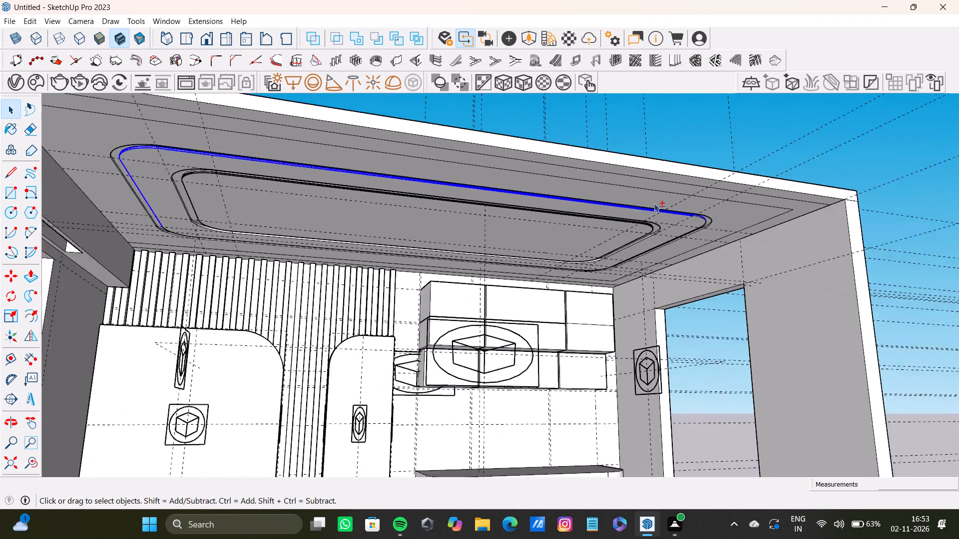
scroll(678, 219, "up", 20, "shift")
scroll(678, 219, "up", 4, "shift")
middle_click_drag(661, 192, 498, 185)
scroll(504, 187, "up", 4)
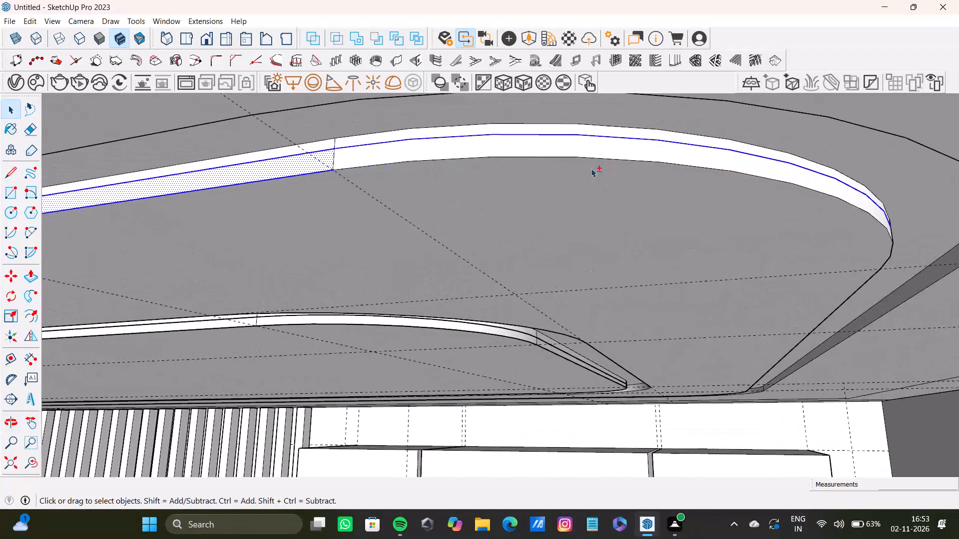
scroll(591, 168, "up", 3)
left_click(530, 145, "shift")
left_click(540, 162, "shift")
Add the lower strip and bottom edge along the outer panel's next short straight side to the selection.
scroll(583, 163, "down", 5, "shift")
middle_click_drag(710, 201, 454, 164, "shift")
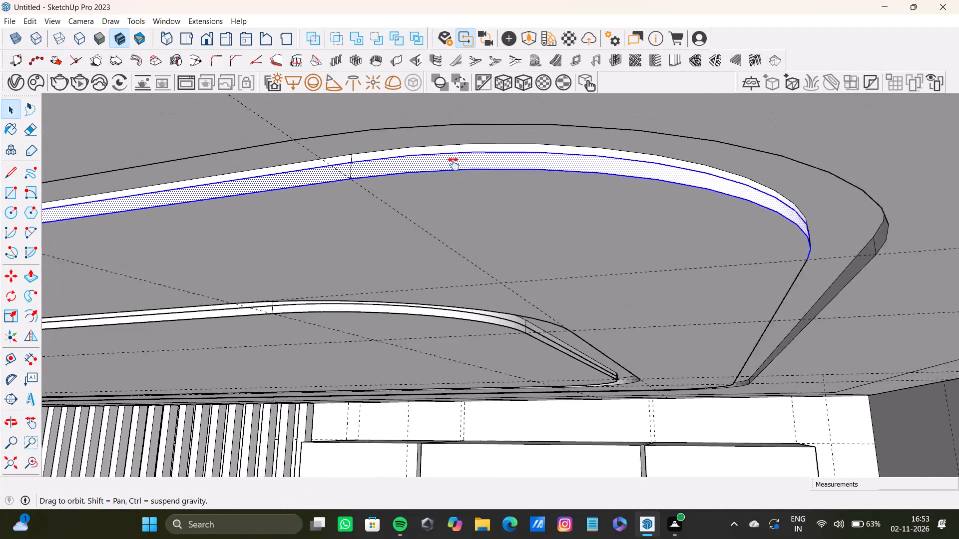
middle_click_drag(454, 164, 256, 152, "shift")
scroll(604, 216, "up", 8)
left_click(594, 219, "shift")
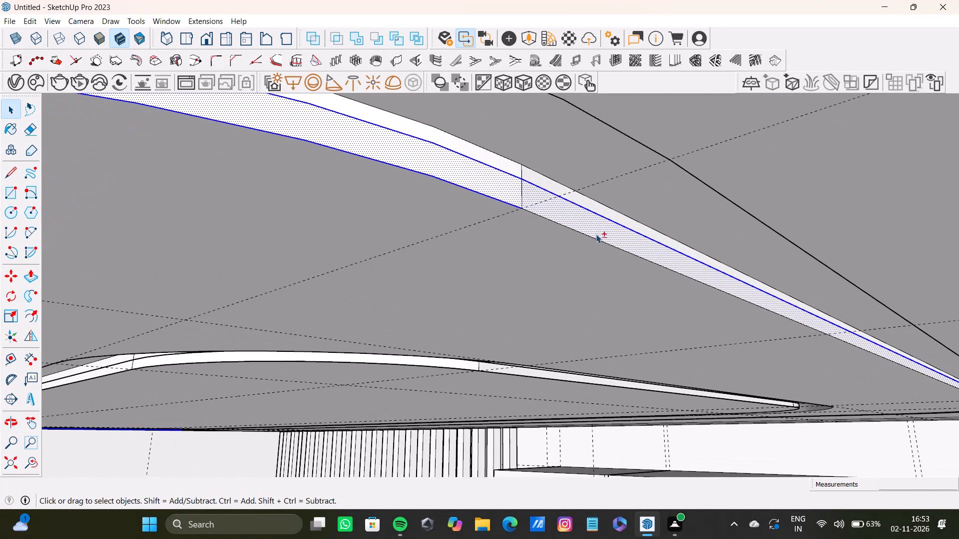
left_click(600, 240, "shift")
Add the lower strip and bottom edge at the following rounded corner of the outer panel to the selection.
scroll(623, 236, "down", 5, "shift")
middle_click_drag(654, 243, 504, 181, "shift")
middle_click_drag(436, 130, 305, 52, "shift")
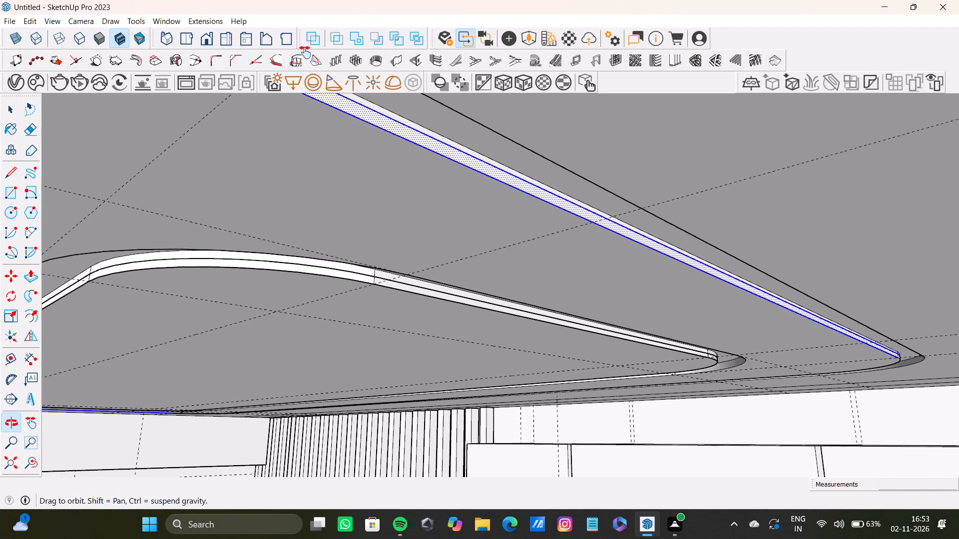
middle_click_drag(305, 52, 303, 49, "shift")
scroll(671, 316, "down", 3, "shift")
scroll(784, 329, "up", 17, "shift")
middle_click_drag(930, 346, 616, 257)
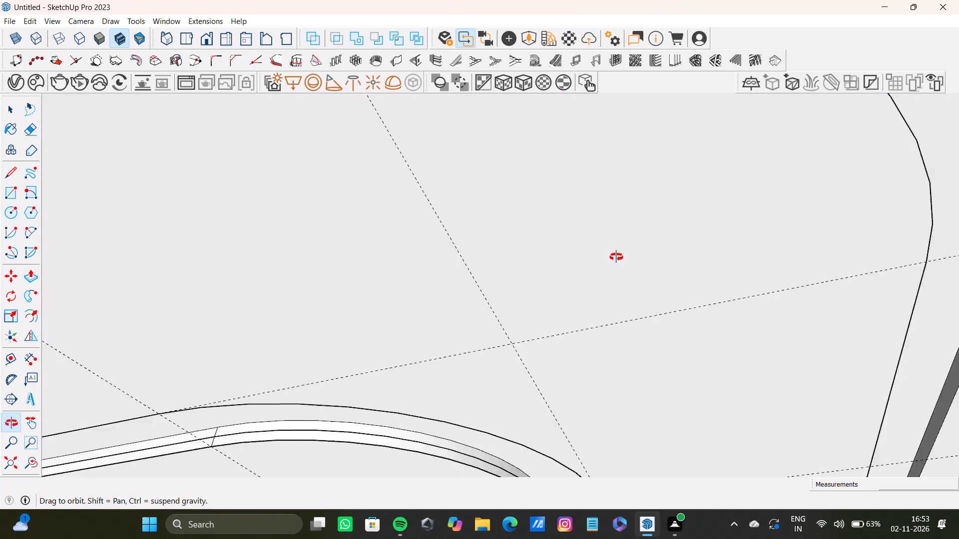
middle_click_drag(616, 257, 539, 326)
scroll(621, 270, "up", 3, "shift")
left_click(651, 178, "shift")
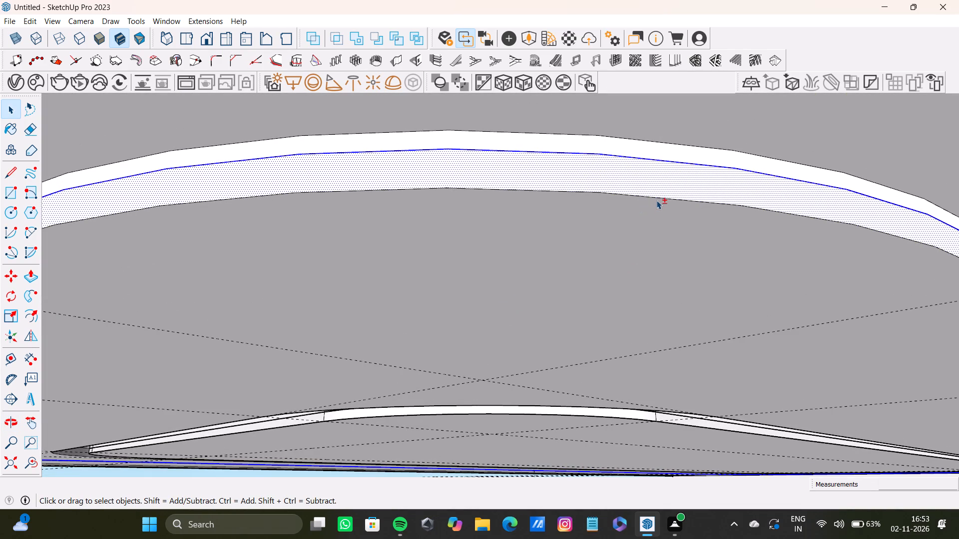
left_click(660, 196, "shift")
Add the lower strip and bottom edge along the outer panel's opposite long straight side to the selection.
scroll(657, 196, "down", 12, "shift")
middle_click_drag(747, 245, 370, 259, "shift")
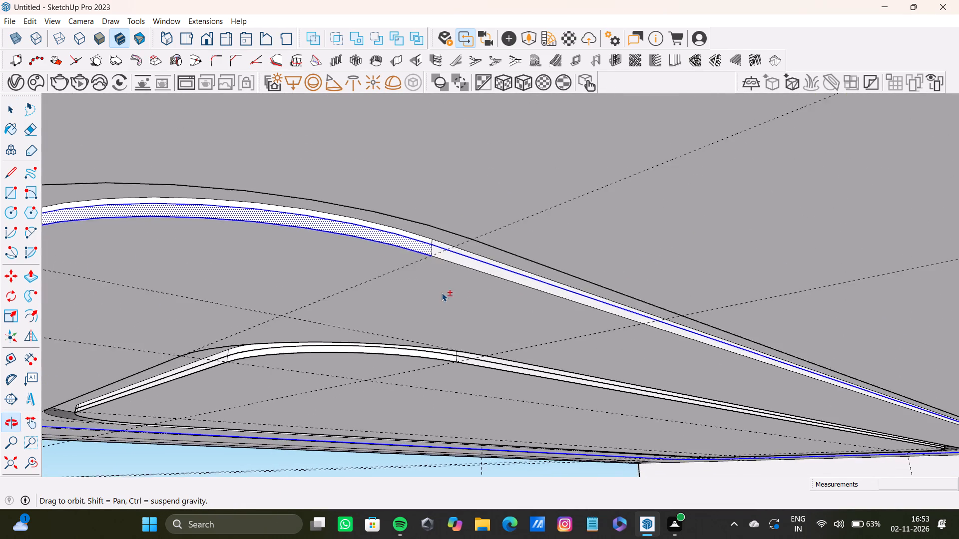
scroll(442, 292, "up", 7)
left_click(465, 224, "shift")
left_click(465, 238, "shift")
Group the selected lower strip loop of the outer ceiling panel and convert the group into a V-Ray mesh light.
scroll(503, 252, "down", 7, "shift")
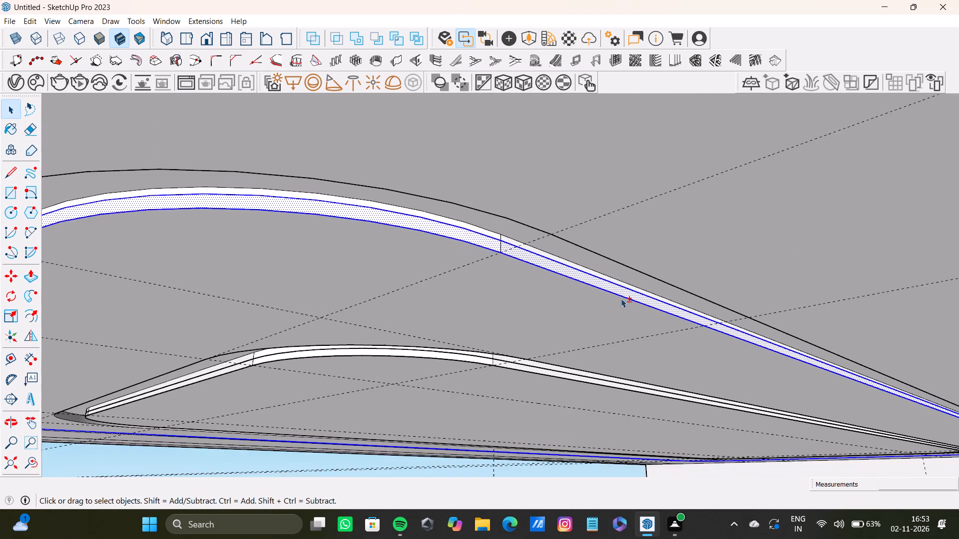
middle_click_drag(670, 322, 356, 223, "shift")
scroll(356, 223, "down", 5, "shift")
left_click(23, 461, "shift")
left_click_drag(10, 460, 18, 449, "shift")
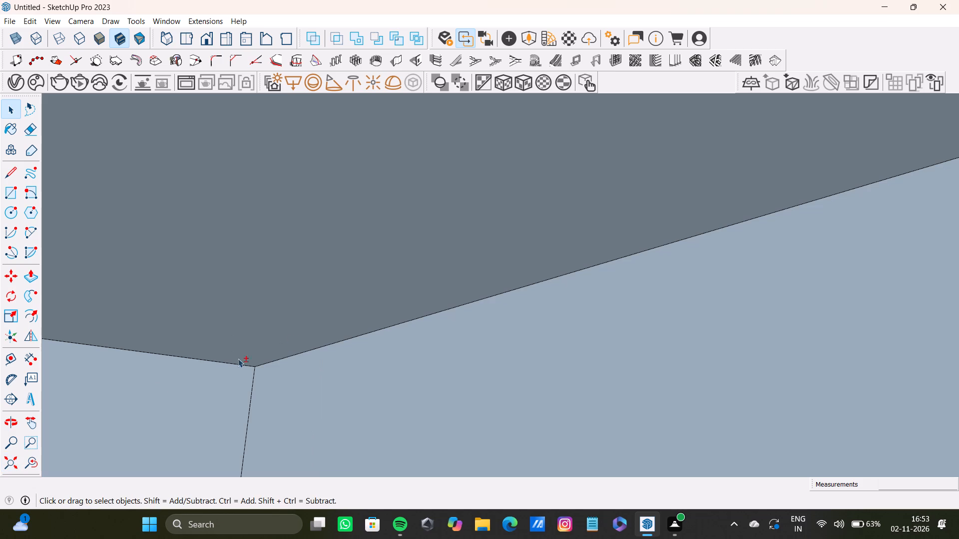
left_click(12, 465)
middle_click_drag(438, 289, 674, 346)
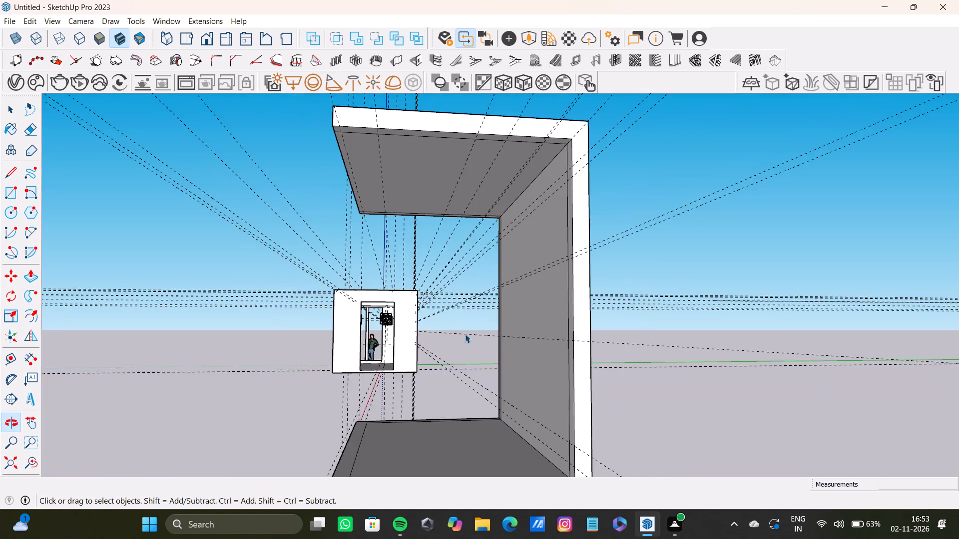
scroll(447, 333, "up", 20)
middle_click_drag(293, 307, 550, 294)
scroll(489, 263, "up", 5)
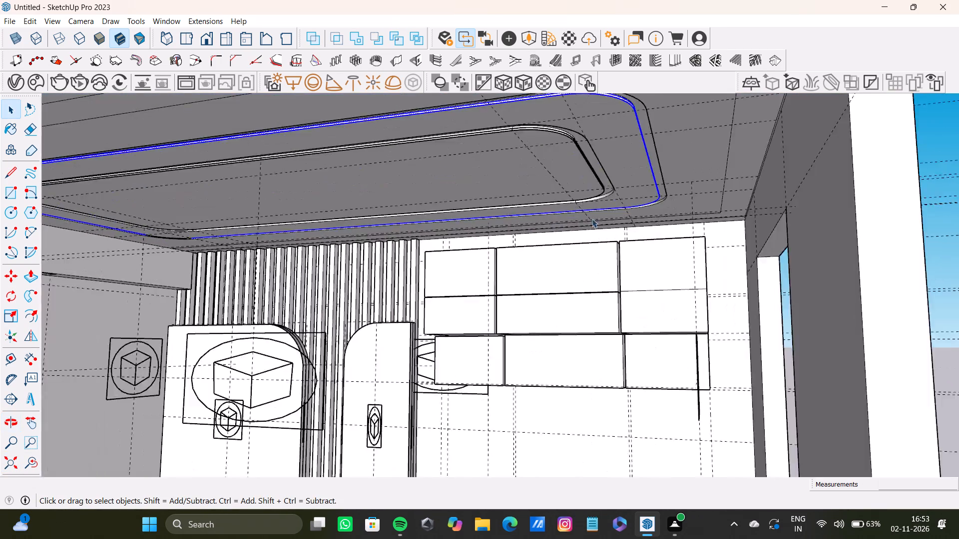
scroll(592, 219, "up", 4)
middle_click_drag(637, 126, 489, 97)
scroll(646, 113, "up", 9)
middle_click_drag(588, 98, 459, 131)
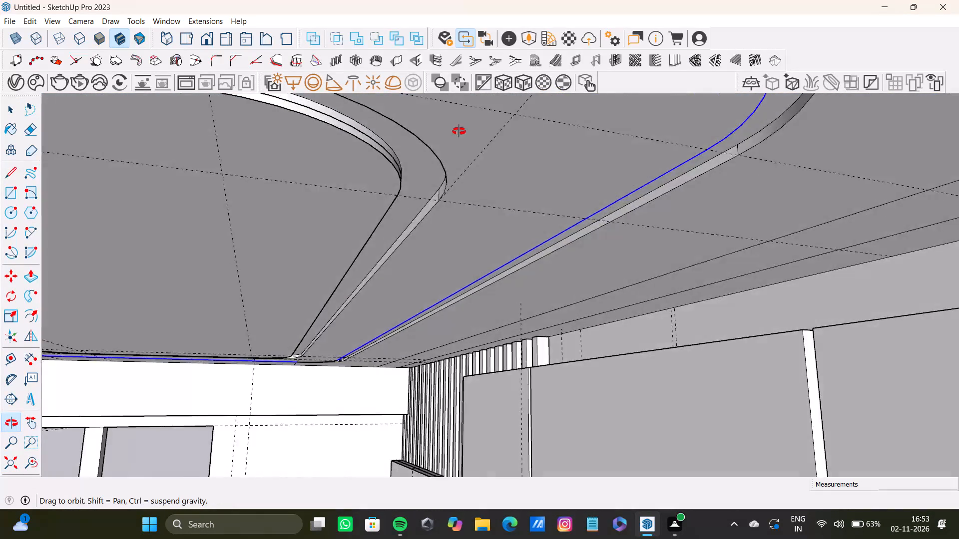
middle_click_drag(459, 131, 319, 157)
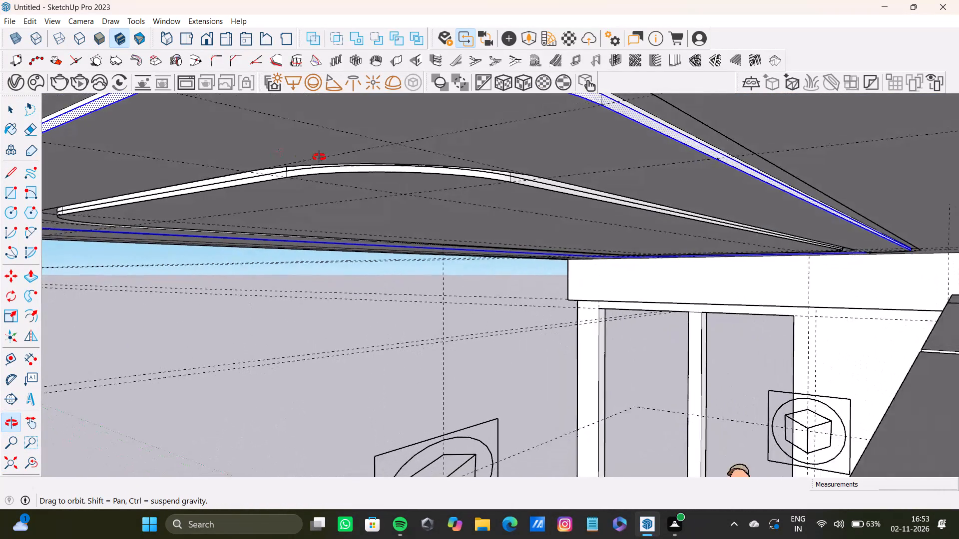
middle_click_drag(319, 157, 420, 253)
scroll(515, 221, "up", 8)
middle_click_drag(516, 214, 514, 147)
scroll(570, 323, "up", 9)
right_click(535, 357)
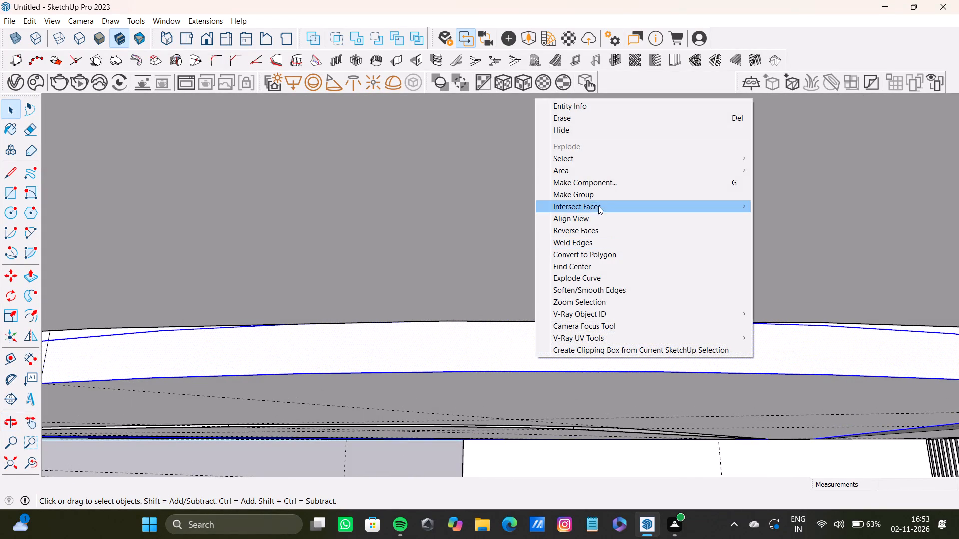
left_click(598, 194)
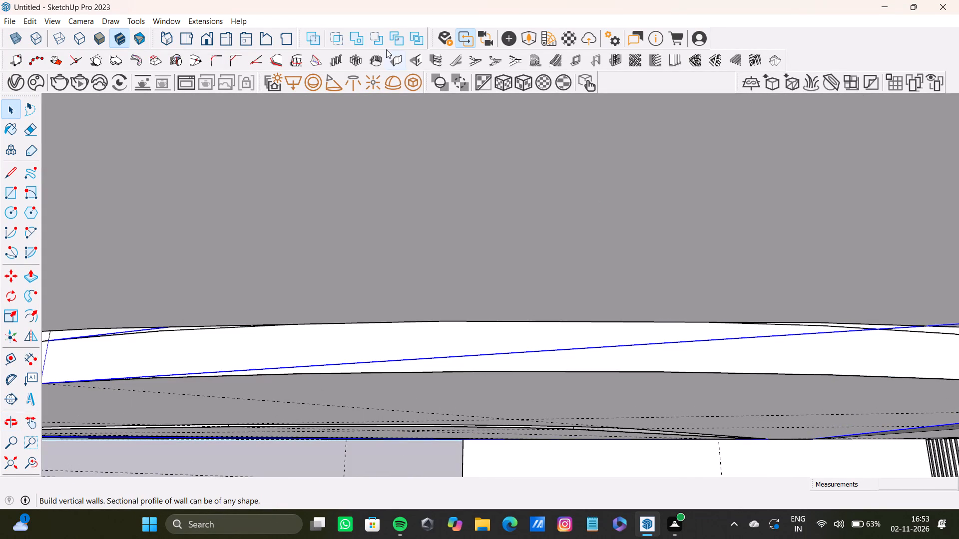
left_click(410, 77)
Place two horizontal guides about 1 7/16" apart across the middle of the low cabinet's front face.
left_click(11, 458)
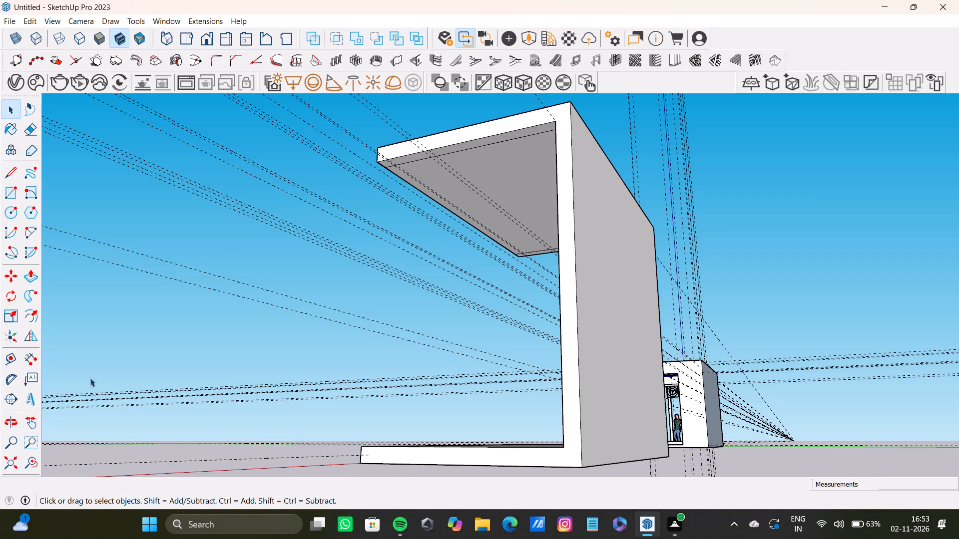
middle_click_drag(351, 248, 704, 332)
scroll(456, 347, "up", 14)
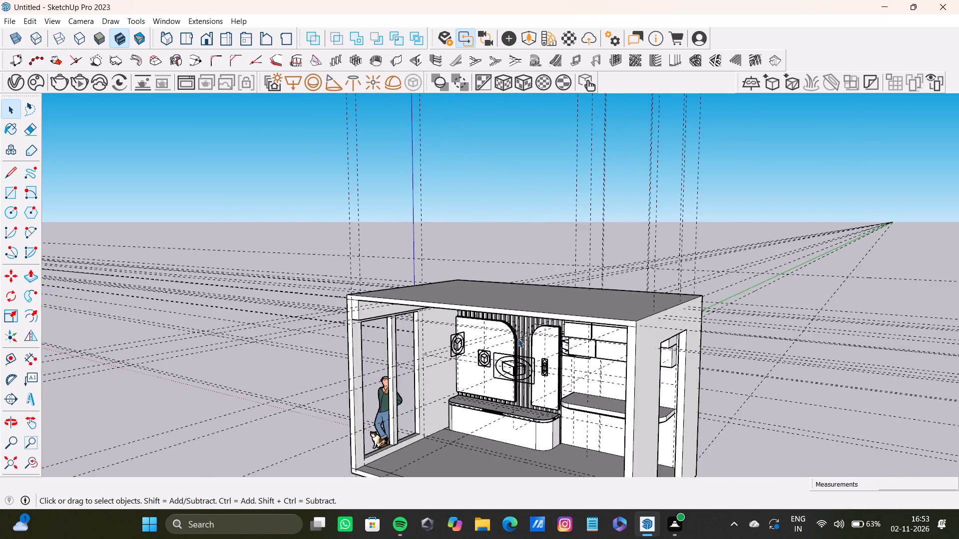
scroll(518, 338, "up", 3)
scroll(515, 335, "down", 12)
middle_click_drag(508, 325, 662, 281, "shift")
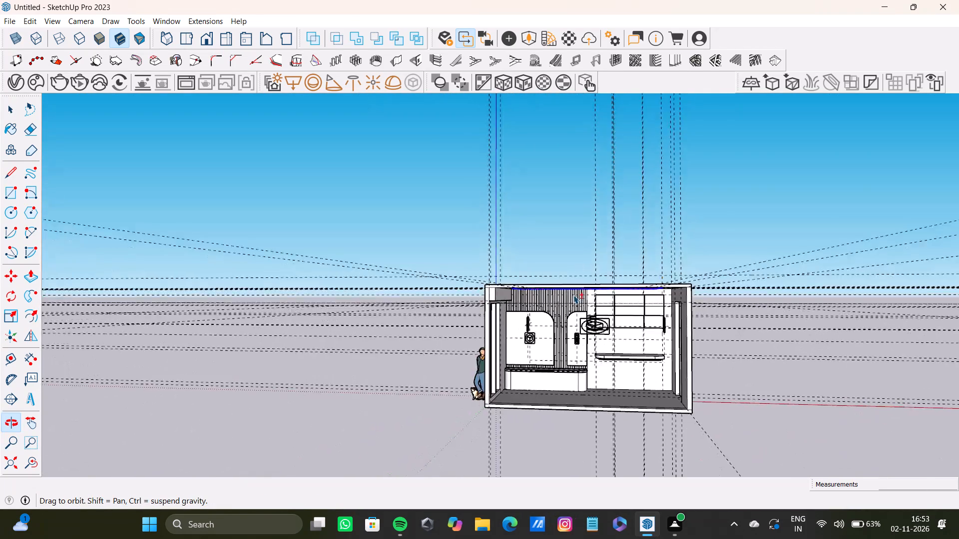
scroll(573, 295, "up", 12, "shift")
middle_click_drag(539, 323, 560, 194, "shift")
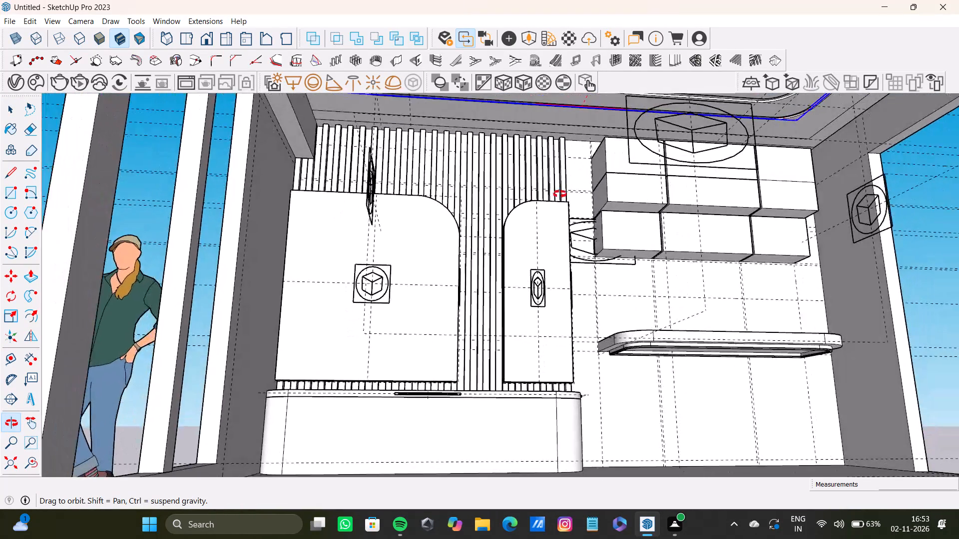
middle_click_drag(560, 194, 445, 248, "shift")
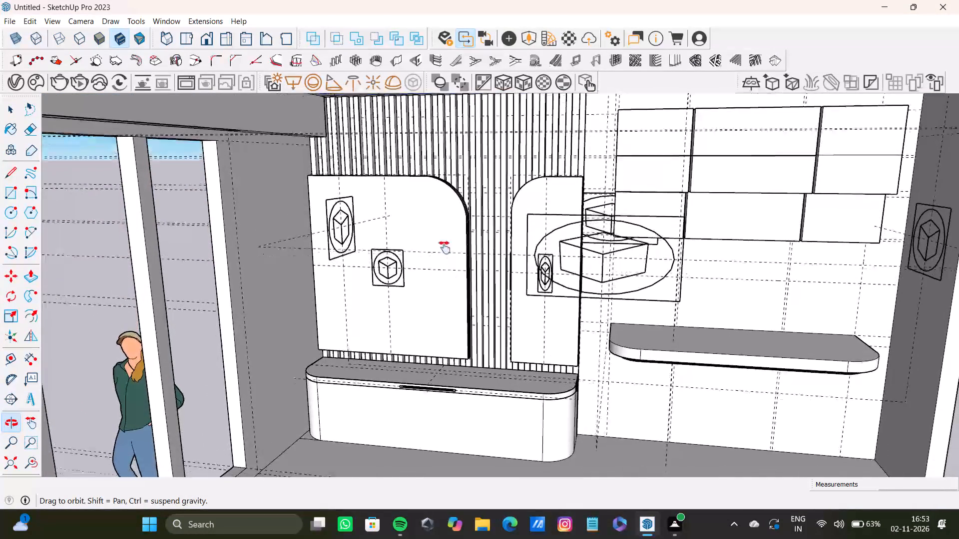
middle_click_drag(445, 248, 433, 220, "shift")
scroll(338, 288, "down", 7, "shift")
middle_click_drag(342, 301, 443, 311, "shift")
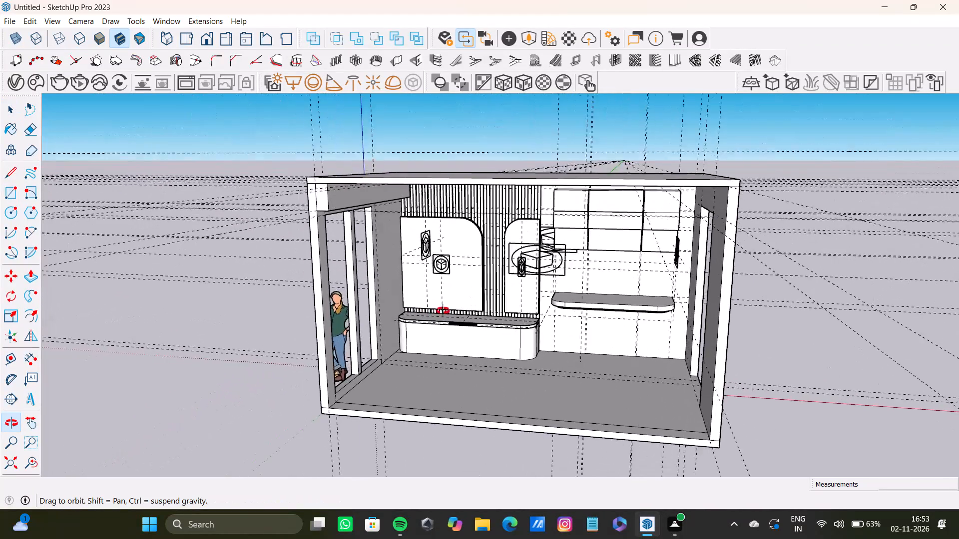
middle_click_drag(443, 311, 485, 302, "shift")
scroll(501, 336, "up", 8)
key("t")
scroll(487, 327, "up", 9)
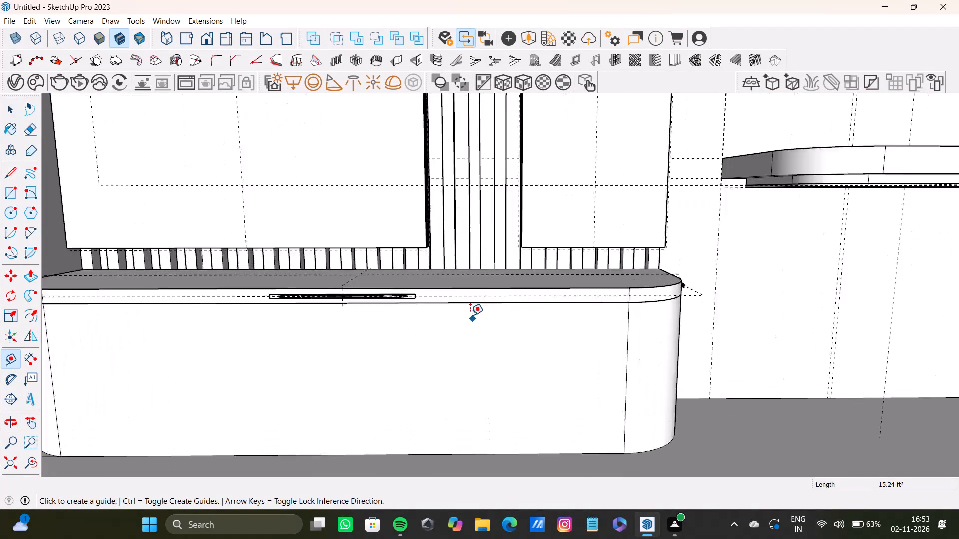
left_click(474, 300)
scroll(471, 351, "down", 8)
middle_click_drag(481, 364, 425, 293)
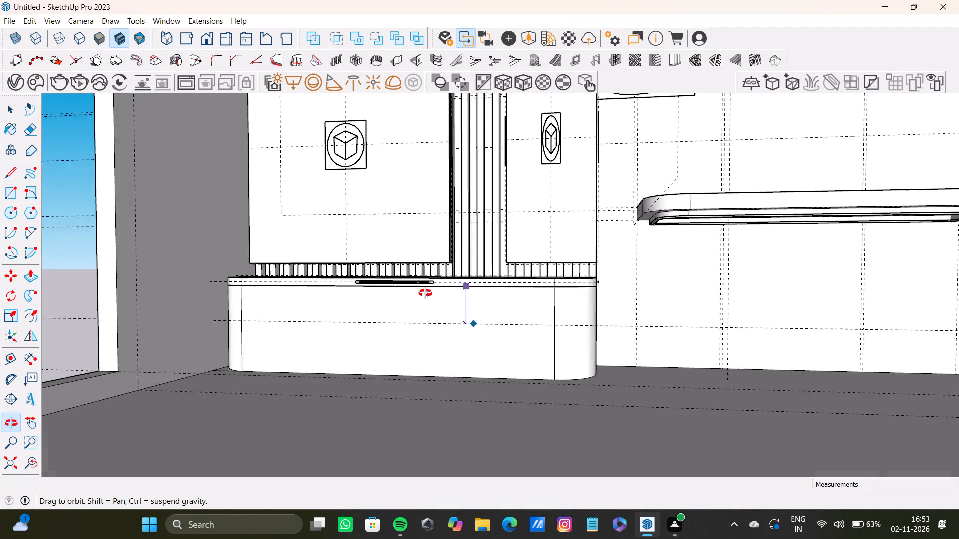
middle_click_drag(425, 293, 419, 293)
scroll(474, 322, "up", 2)
double_click(474, 333)
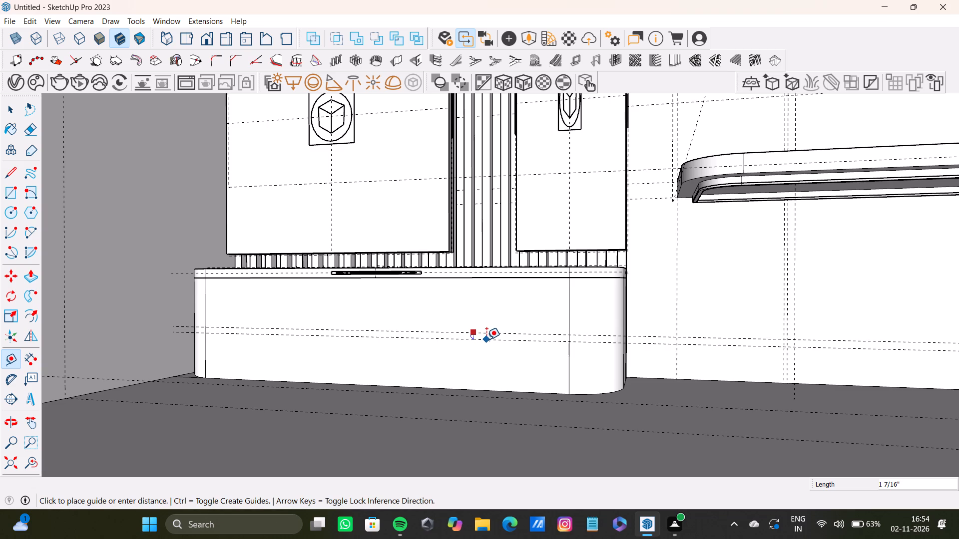
left_click(486, 339)
Draw a thin rectangle between the two guides across the full flat part of the low cabinet's front.
key("r")
scroll(234, 349, "up", 4)
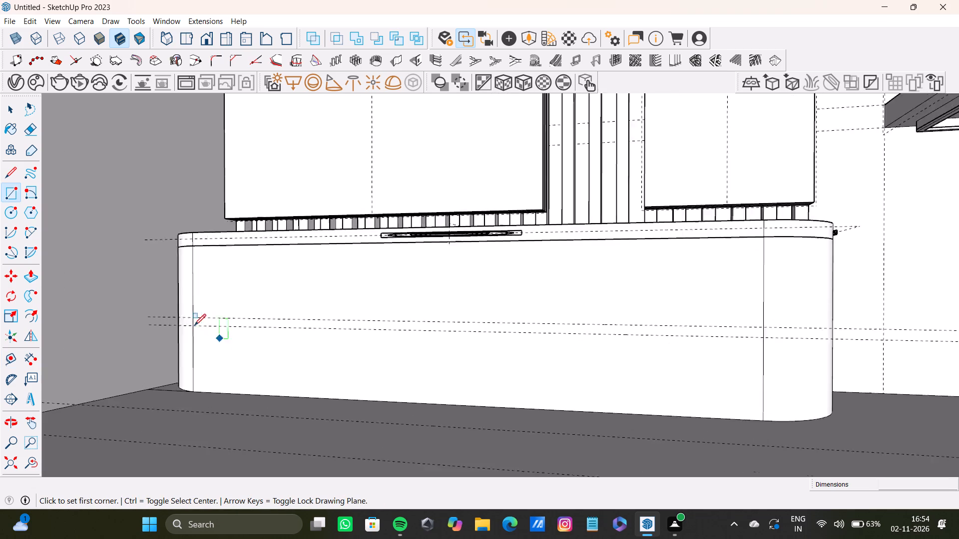
scroll(194, 325, "up", 7)
left_click(189, 312)
scroll(479, 349, "down", 11)
middle_click_drag(571, 334, 448, 341, "shift")
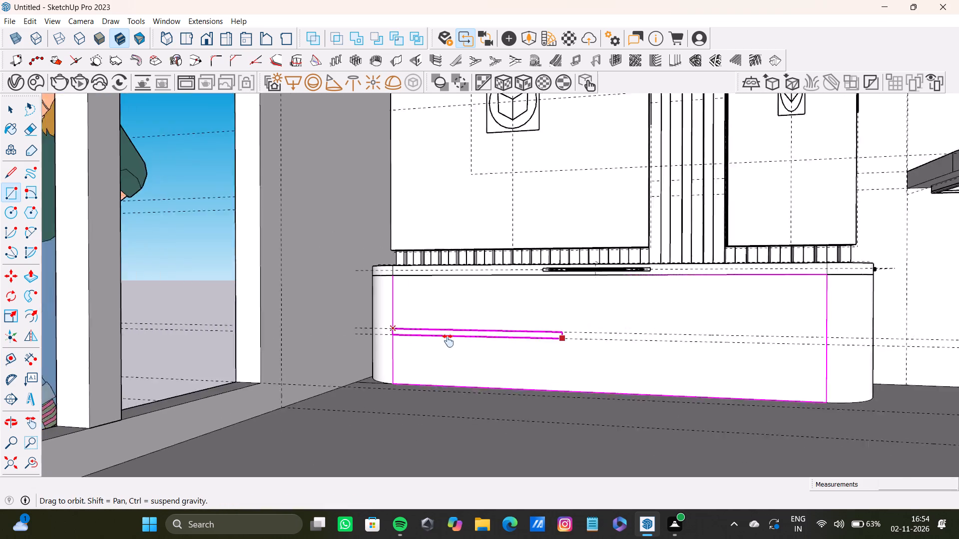
middle_click_drag(448, 341, 324, 341, "shift")
left_click(567, 351)
Push the thin strip on the low cabinet's front inward about 3 1/16" to form a horizontal groove.
key("space")
left_click(548, 345)
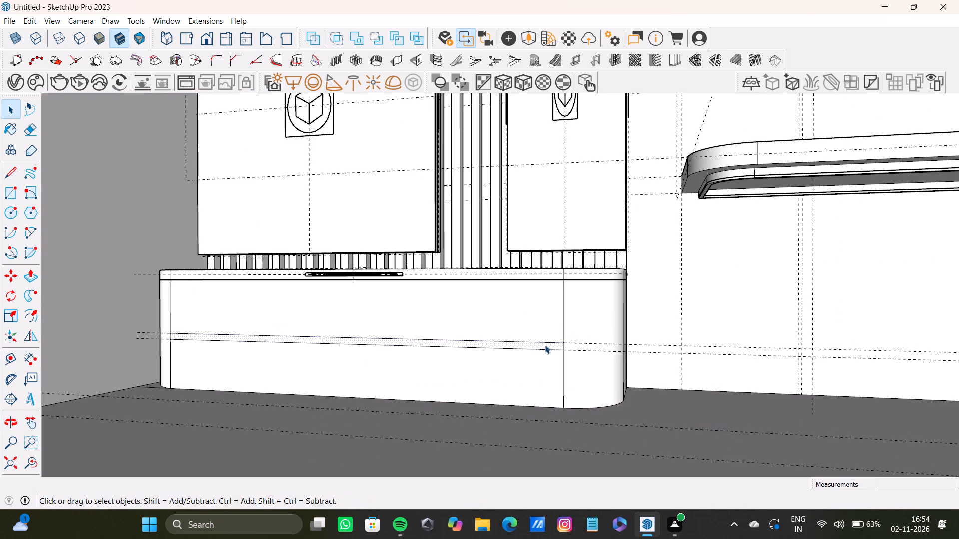
key("p")
left_click_drag(544, 345, 557, 343)
scroll(443, 339, "up", 8)
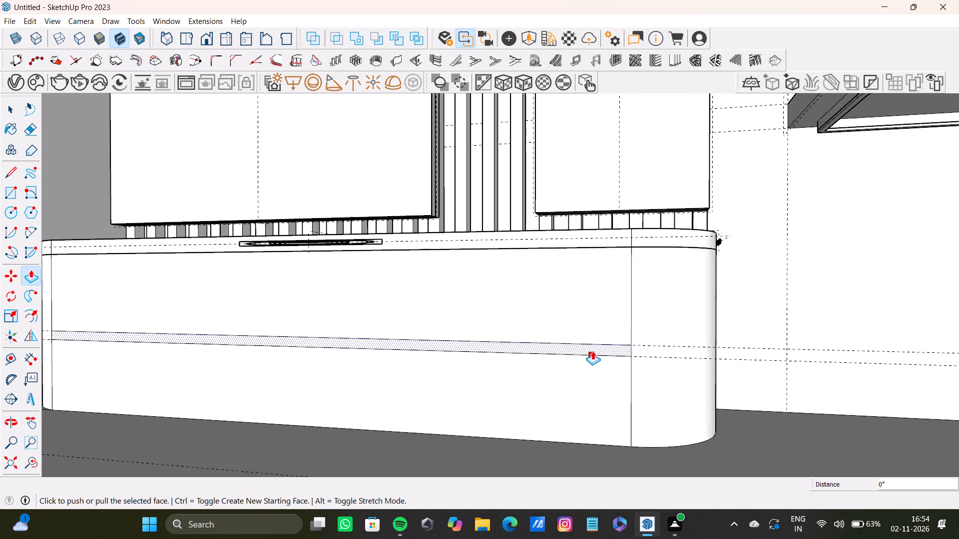
scroll(592, 351, "up", 5)
middle_click_drag(587, 338, 518, 336)
scroll(518, 337, "up", 1)
left_click_drag(527, 347, 562, 343)
Examine the whole room and its ceiling panels from the front and below.
scroll(470, 350, "down", 4)
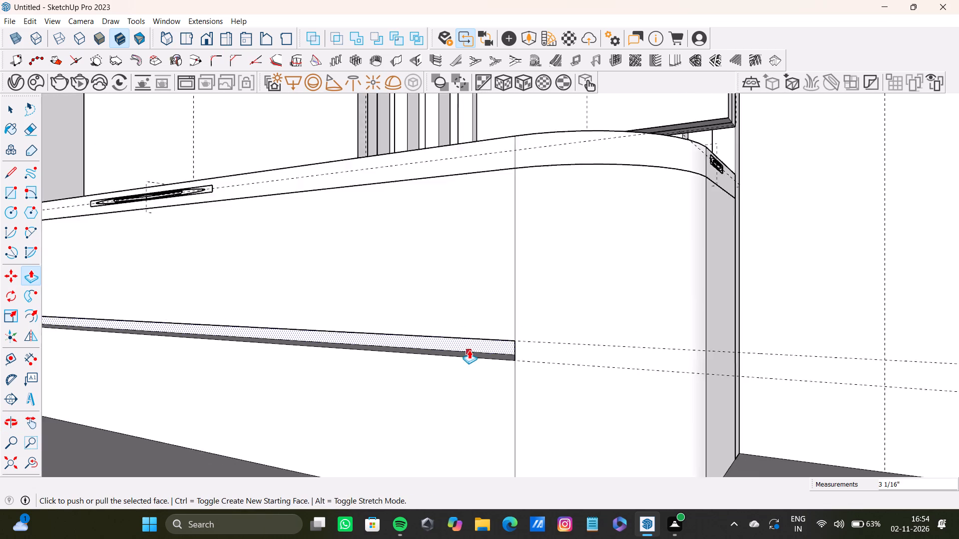
scroll(469, 350, "down", 18)
middle_click_drag(468, 359, 573, 269)
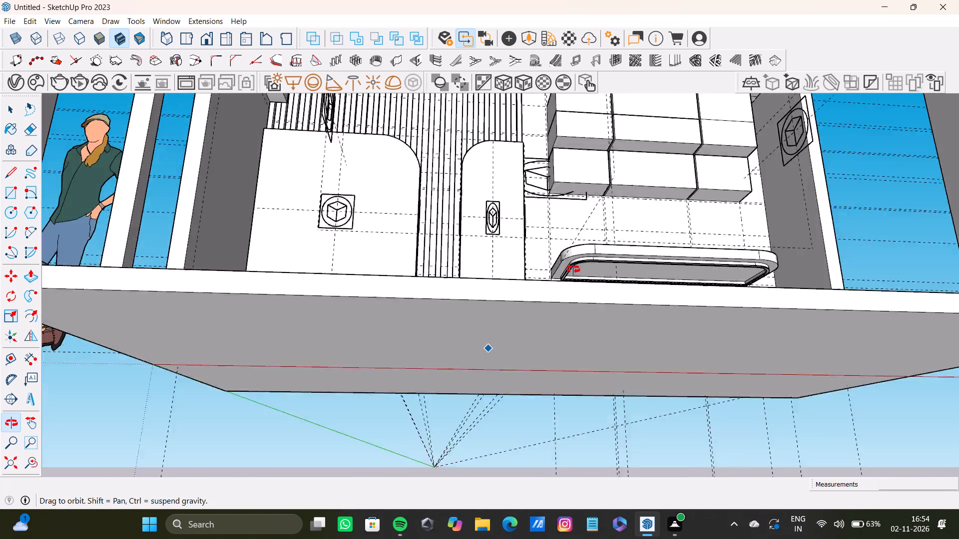
middle_click_drag(573, 269, 476, 373)
scroll(475, 373, "down", 10)
middle_click_drag(435, 357, 598, 314, "shift")
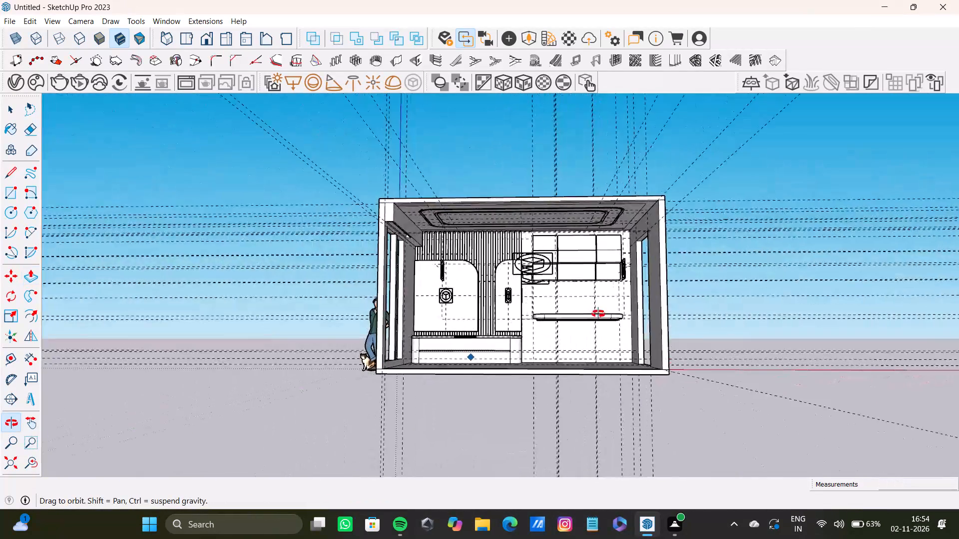
middle_click_drag(598, 314, 578, 337, "shift")
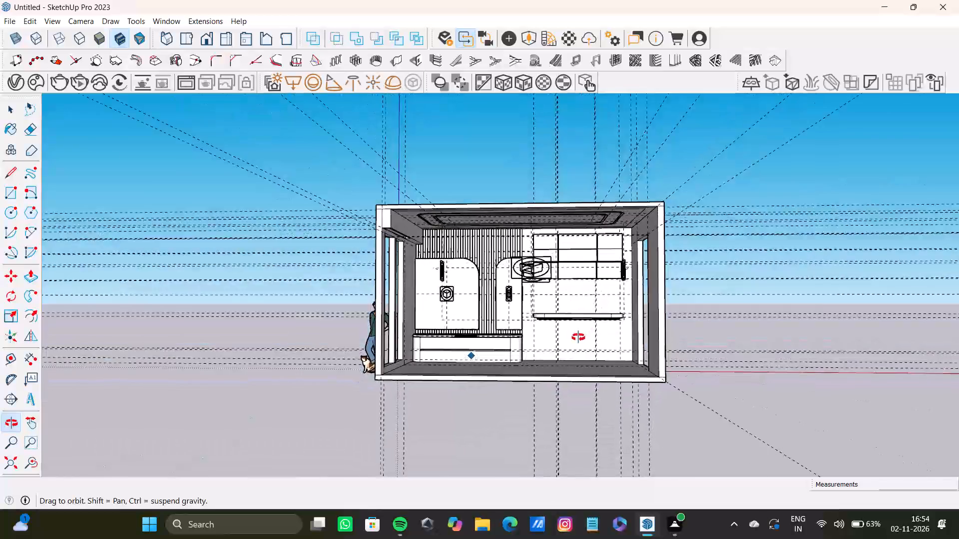
middle_click_drag(578, 337, 577, 248, "shift")
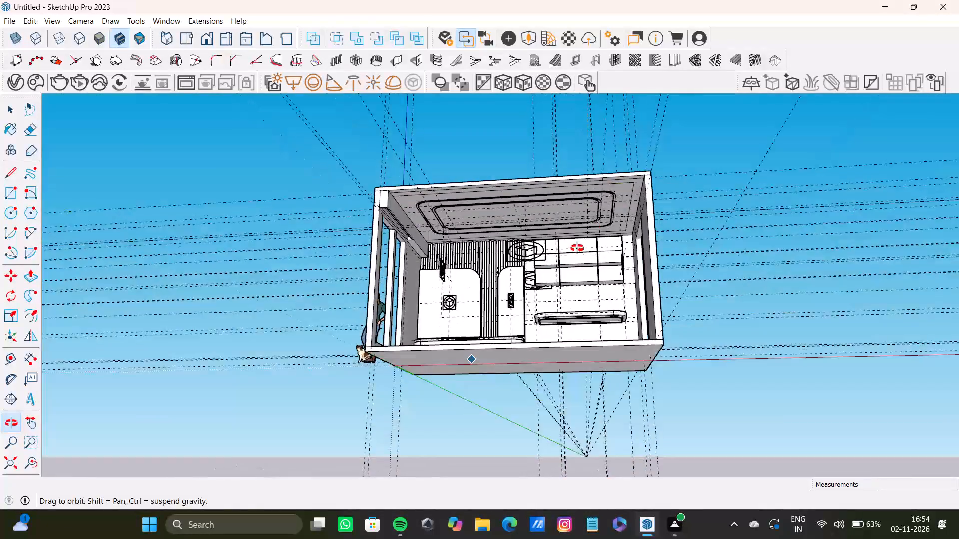
middle_click_drag(577, 248, 582, 202, "shift")
scroll(485, 237, "up", 13)
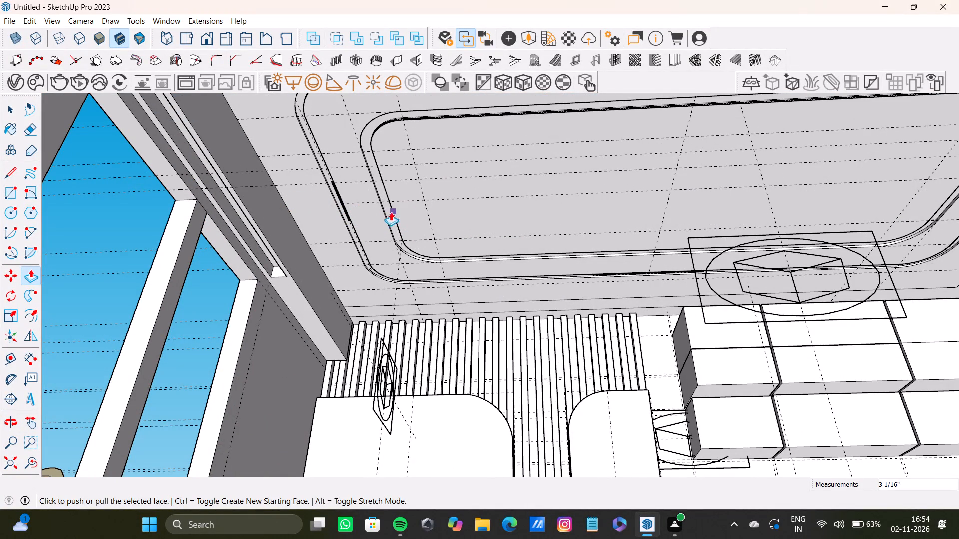
left_click(4, 464)
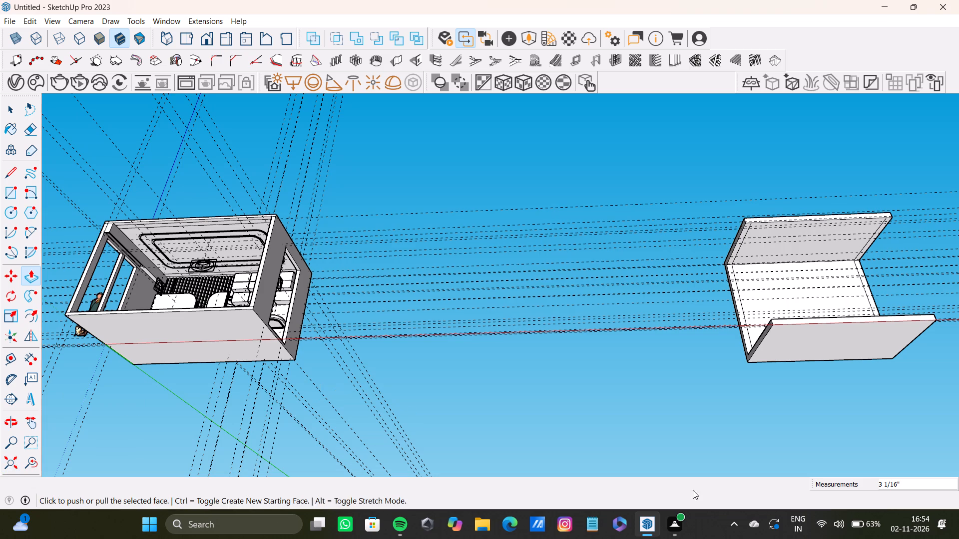
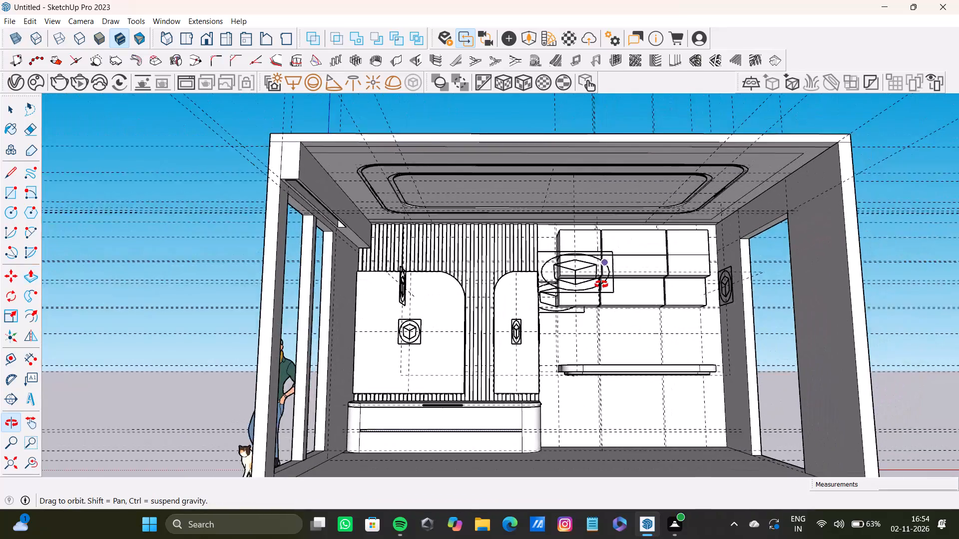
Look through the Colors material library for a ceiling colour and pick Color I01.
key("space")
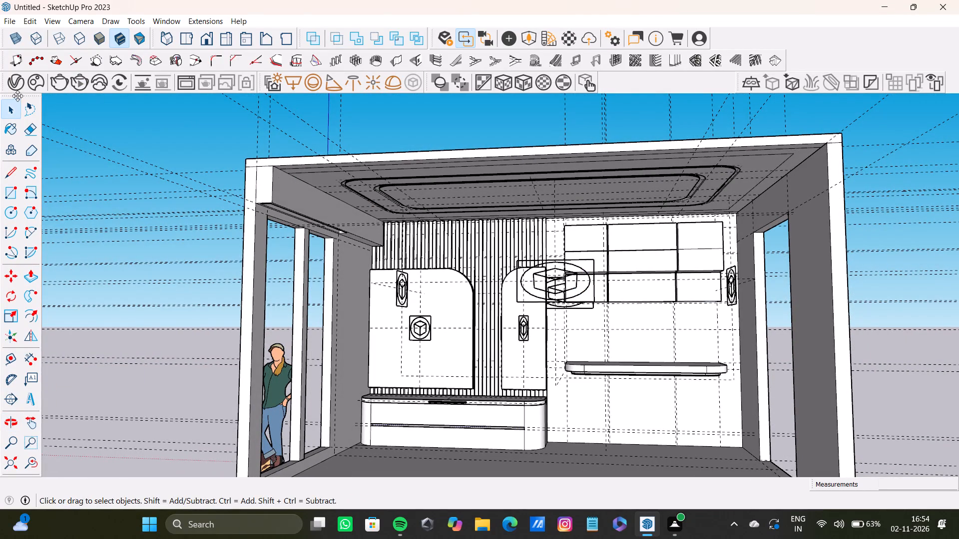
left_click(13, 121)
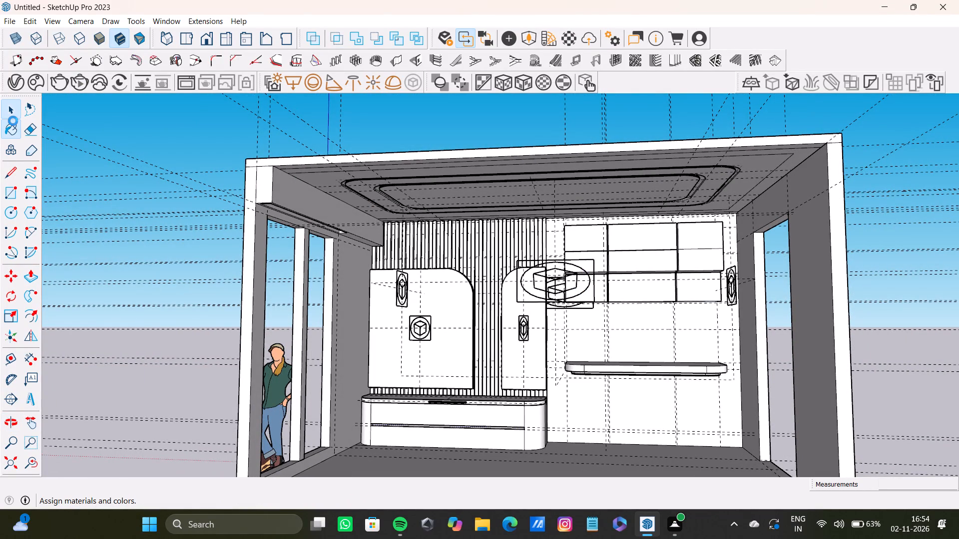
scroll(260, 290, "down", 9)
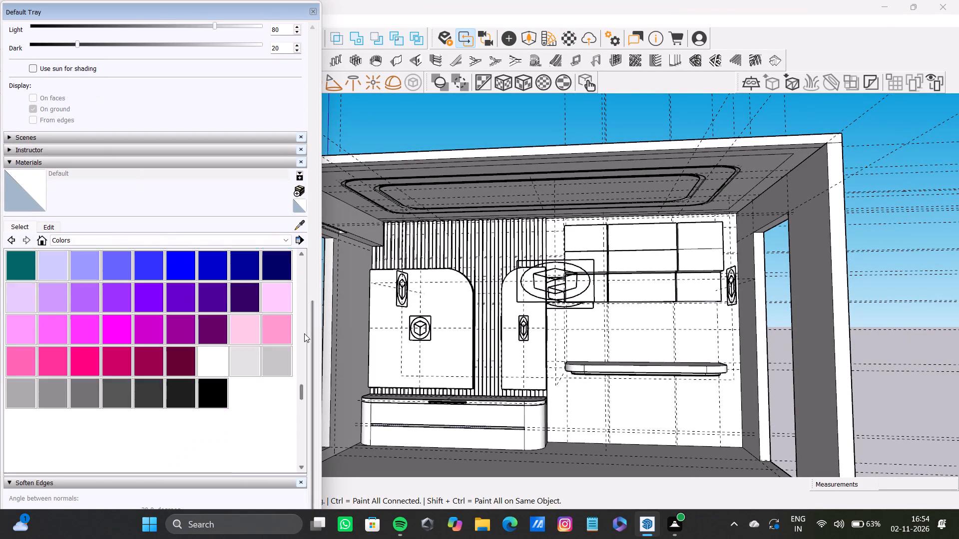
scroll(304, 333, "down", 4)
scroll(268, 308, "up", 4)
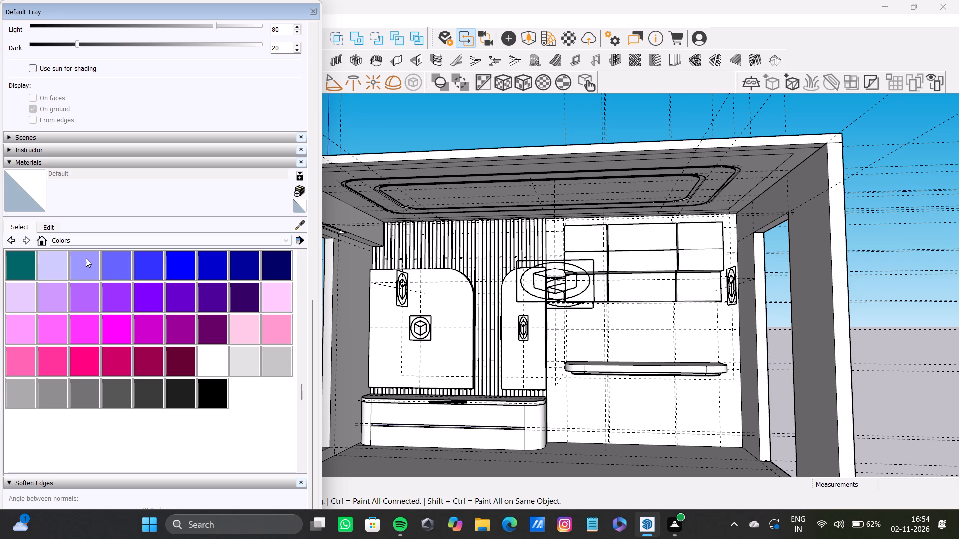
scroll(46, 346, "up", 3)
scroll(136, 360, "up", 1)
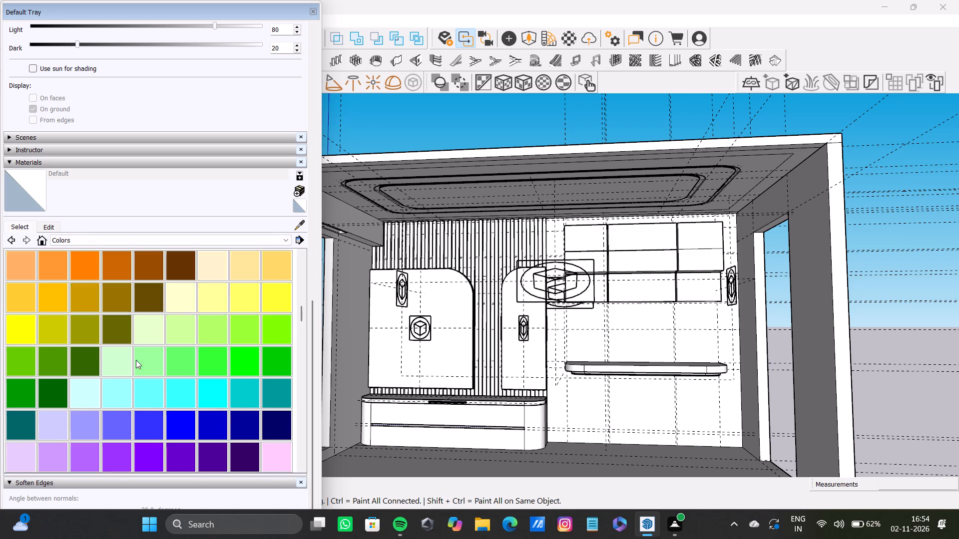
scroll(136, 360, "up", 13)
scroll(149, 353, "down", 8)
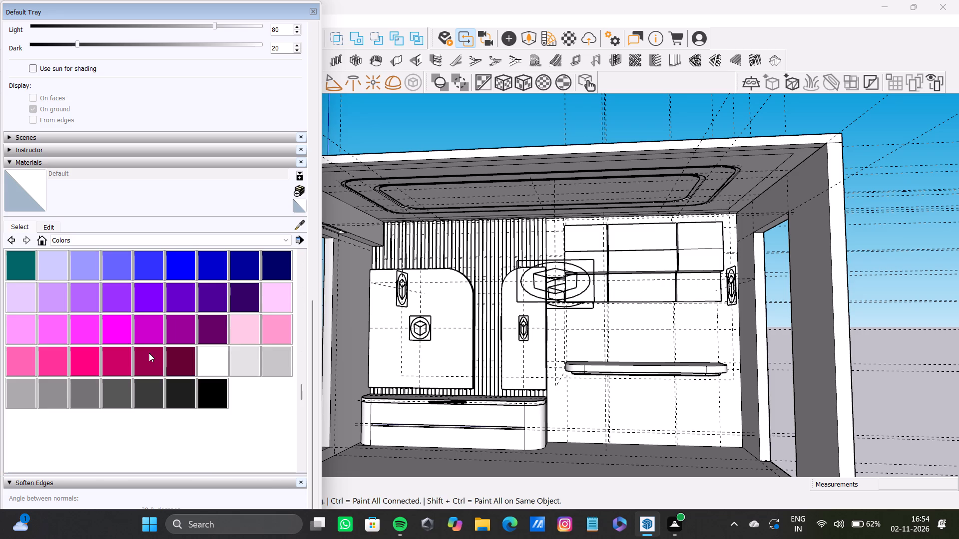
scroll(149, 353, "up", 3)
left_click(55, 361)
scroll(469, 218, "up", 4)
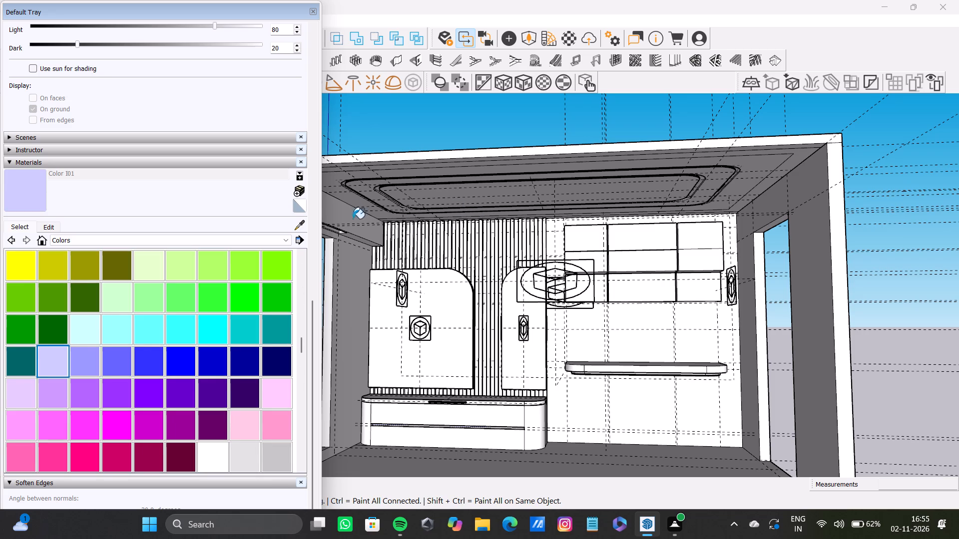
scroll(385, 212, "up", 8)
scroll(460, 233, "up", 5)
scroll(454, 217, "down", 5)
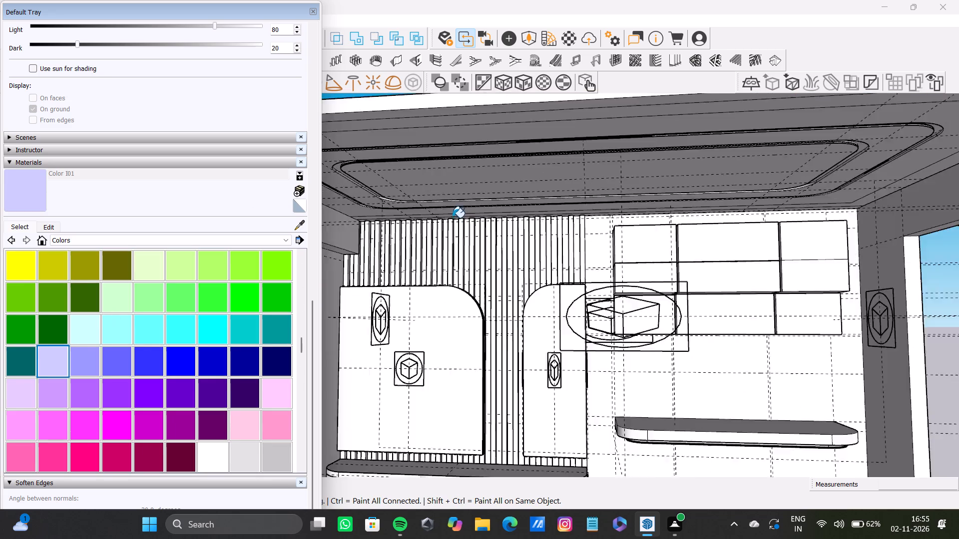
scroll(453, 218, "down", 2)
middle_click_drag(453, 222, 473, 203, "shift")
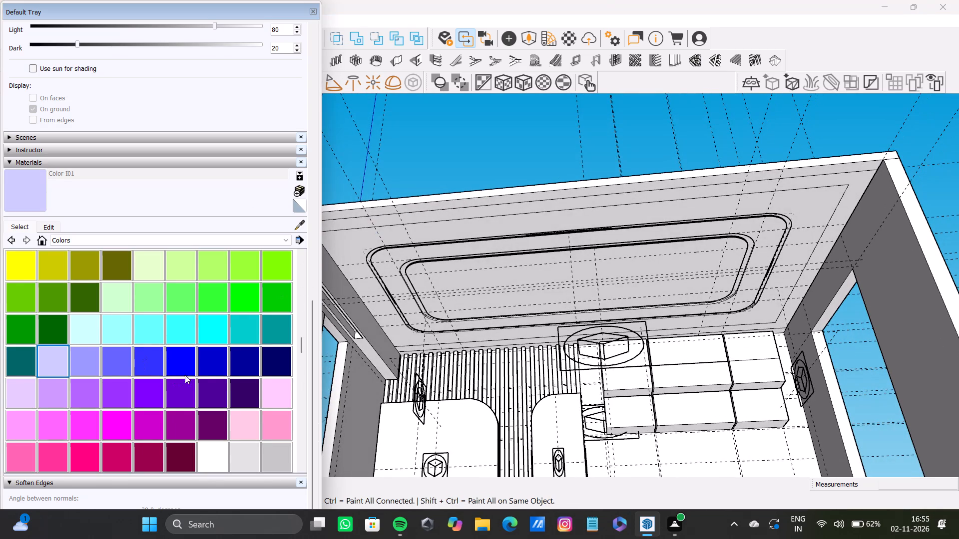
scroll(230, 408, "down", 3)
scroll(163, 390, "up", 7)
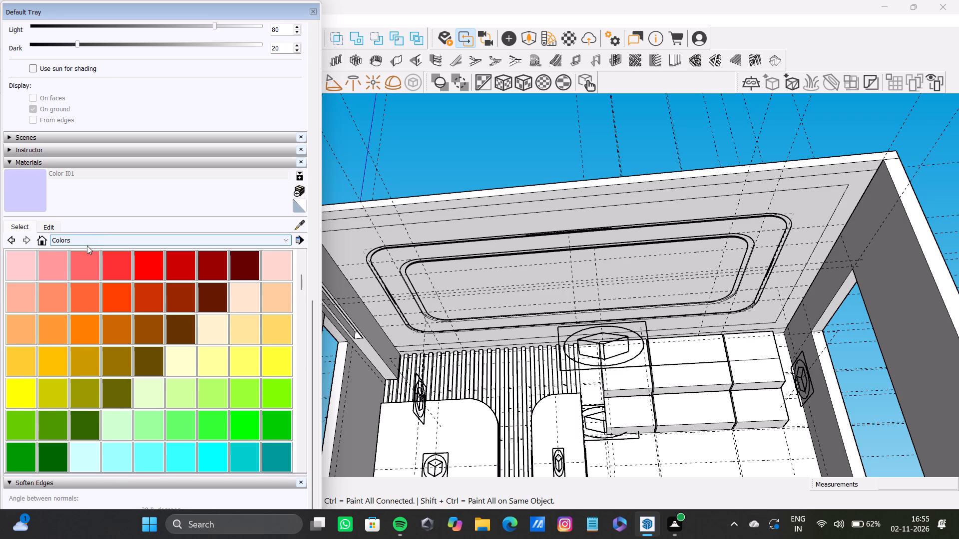
Switch the material library to Colors-Named and look through its swatches, trying 0095_LightBlue as the paint material.
left_click(87, 240)
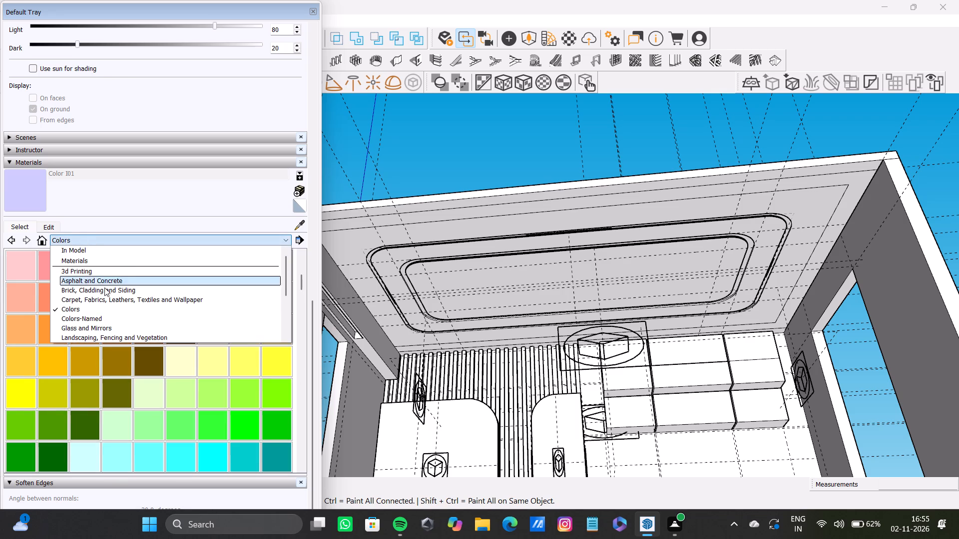
left_click(111, 317)
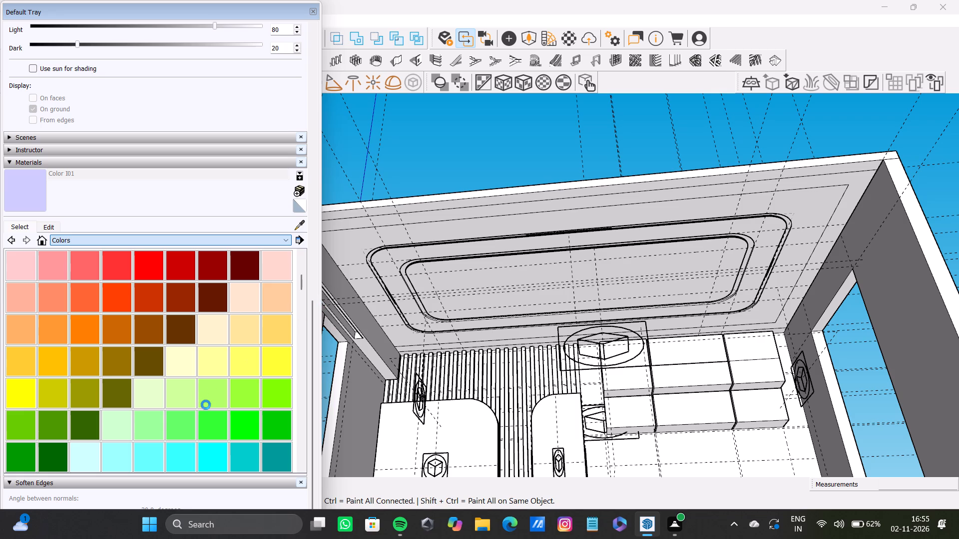
scroll(206, 400, "down", 7)
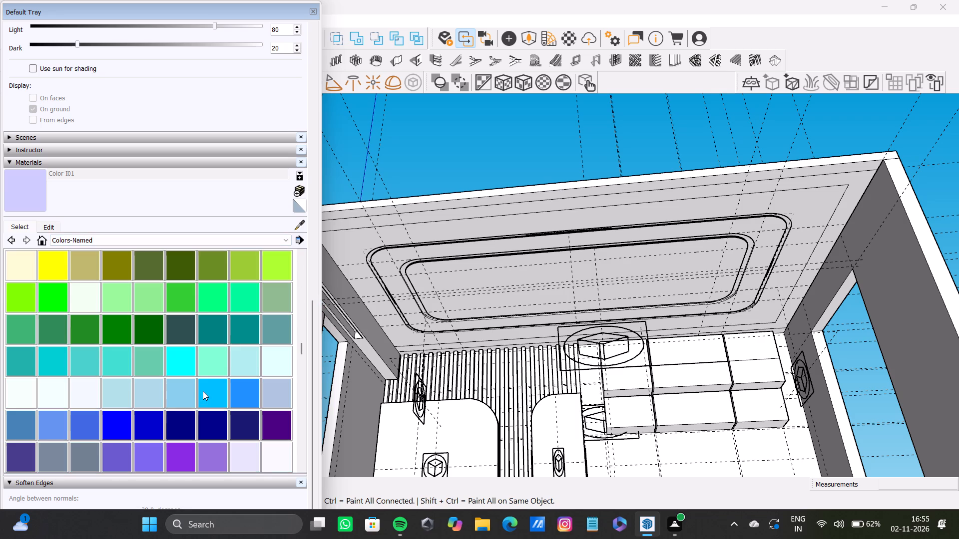
scroll(203, 391, "down", 2)
left_click(148, 321)
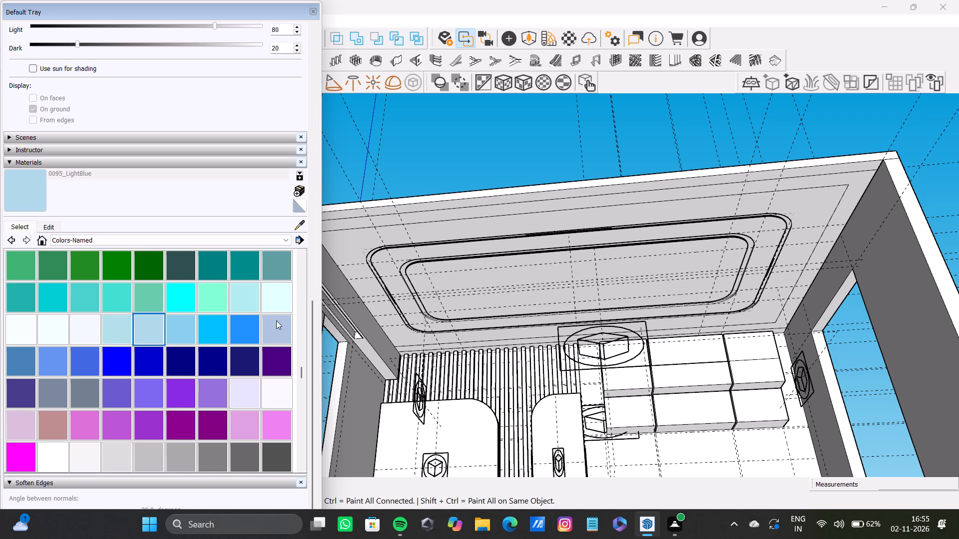
scroll(382, 257, "up", 7)
scroll(193, 345, "up", 5)
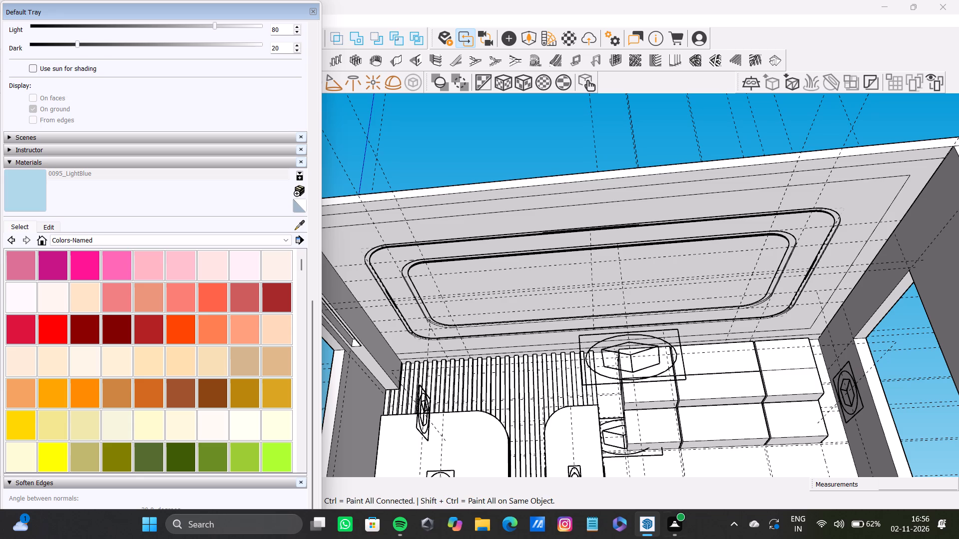
scroll(177, 430, "down", 6)
scroll(156, 367, "down", 3)
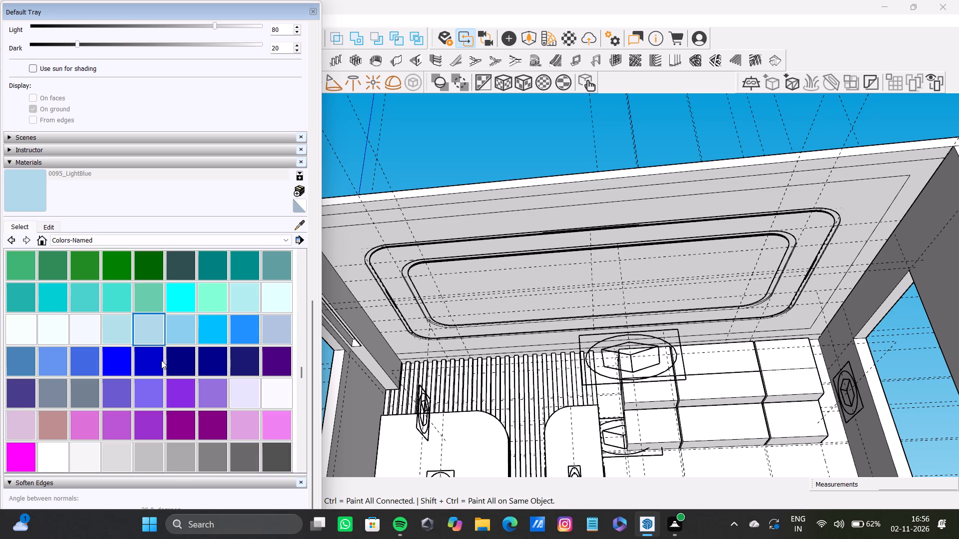
scroll(166, 349, "down", 4)
scroll(122, 327, "up", 3)
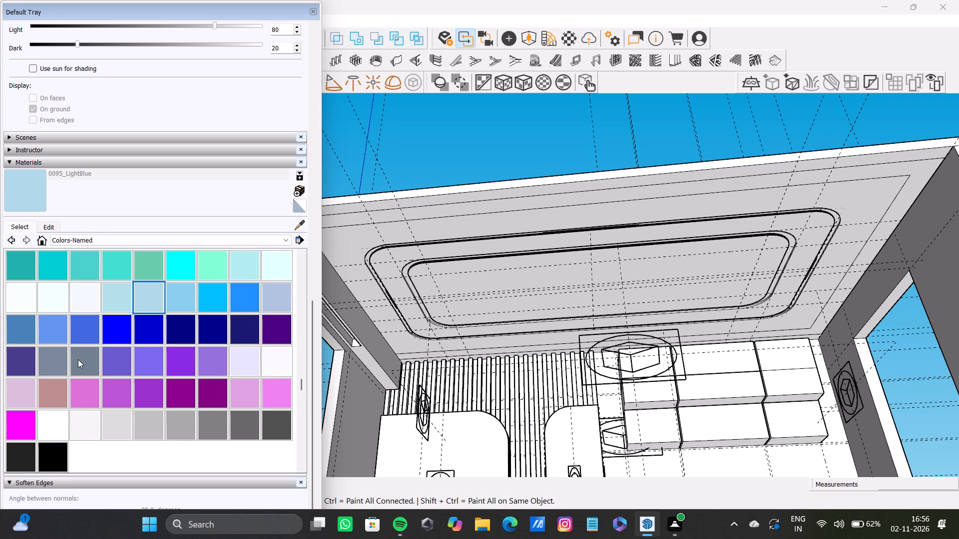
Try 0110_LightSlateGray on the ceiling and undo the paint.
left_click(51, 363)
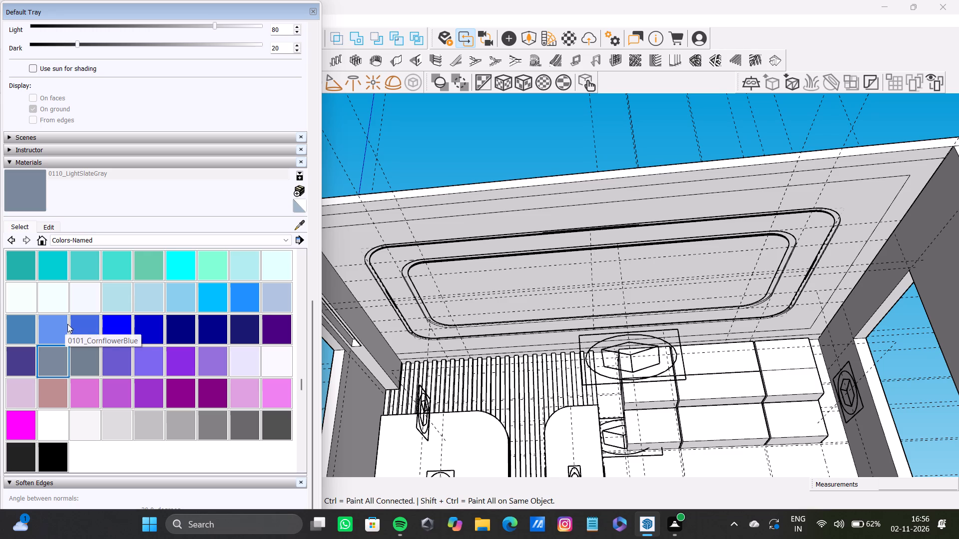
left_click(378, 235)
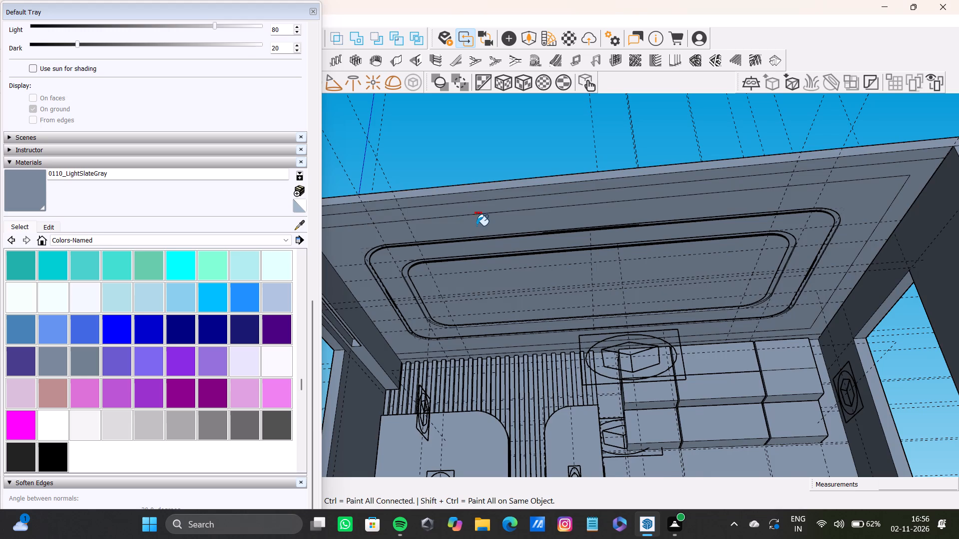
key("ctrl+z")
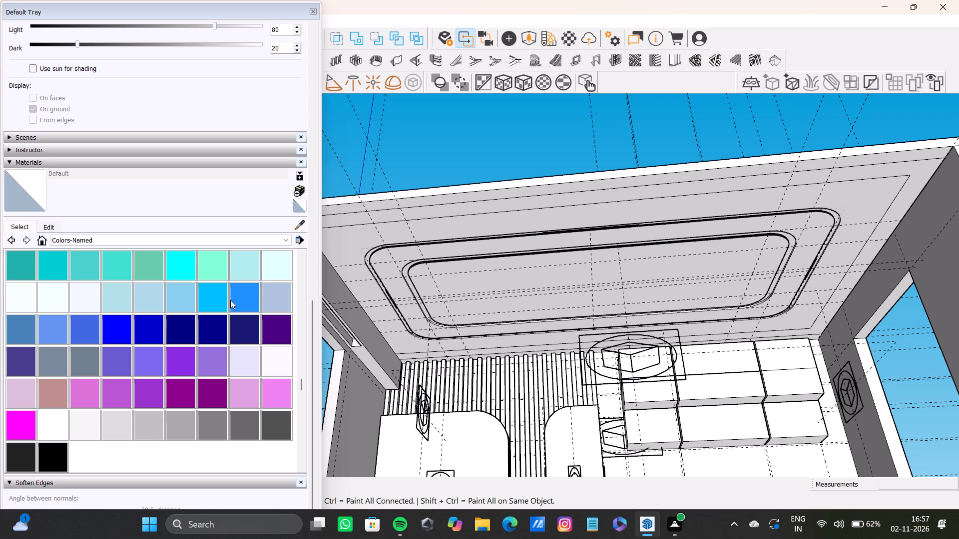
Select the ceiling's outer field, the ring between the rounded outlines and the inner panel, and paint them 0093_AliceBlue.
left_click(68, 296)
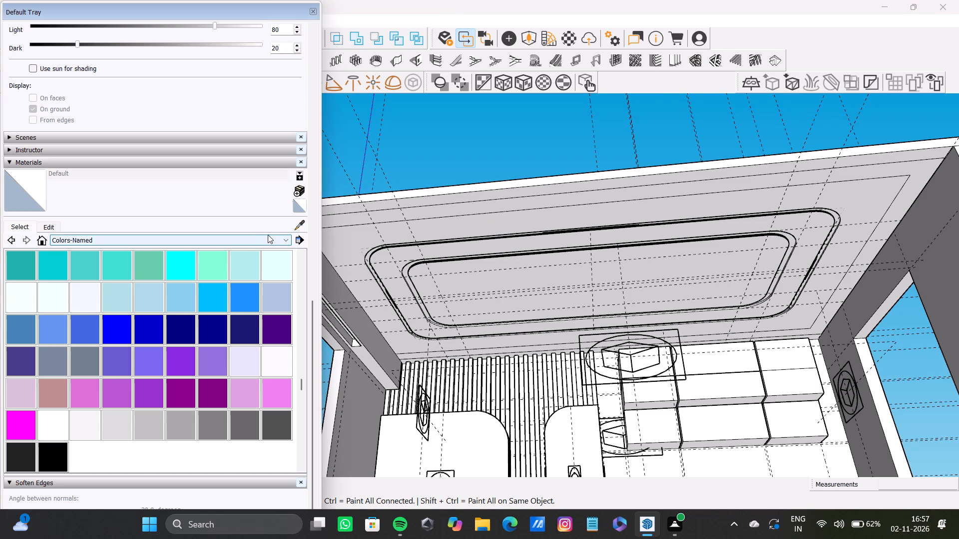
scroll(460, 242, "up", 4)
scroll(452, 289, "up", 2)
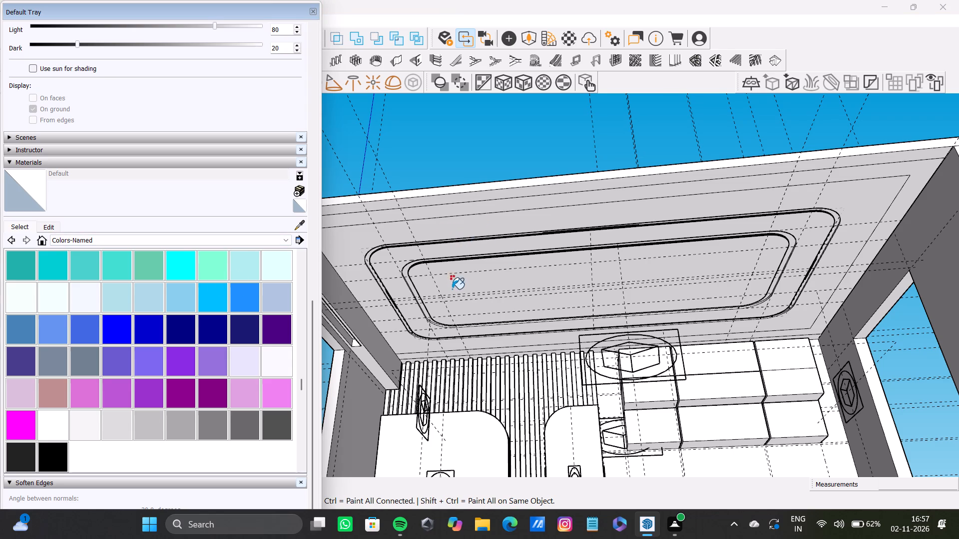
scroll(452, 289, "up", 1)
scroll(456, 357, "down", 5)
scroll(457, 361, "up", 9)
left_click(367, 333)
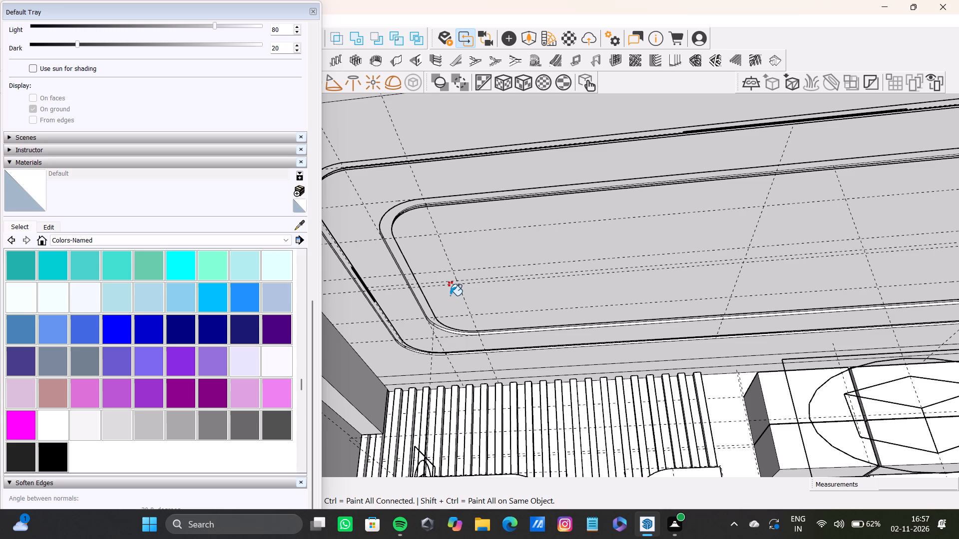
scroll(291, 183, "down", 20)
scroll(291, 183, "down", 6)
key("space")
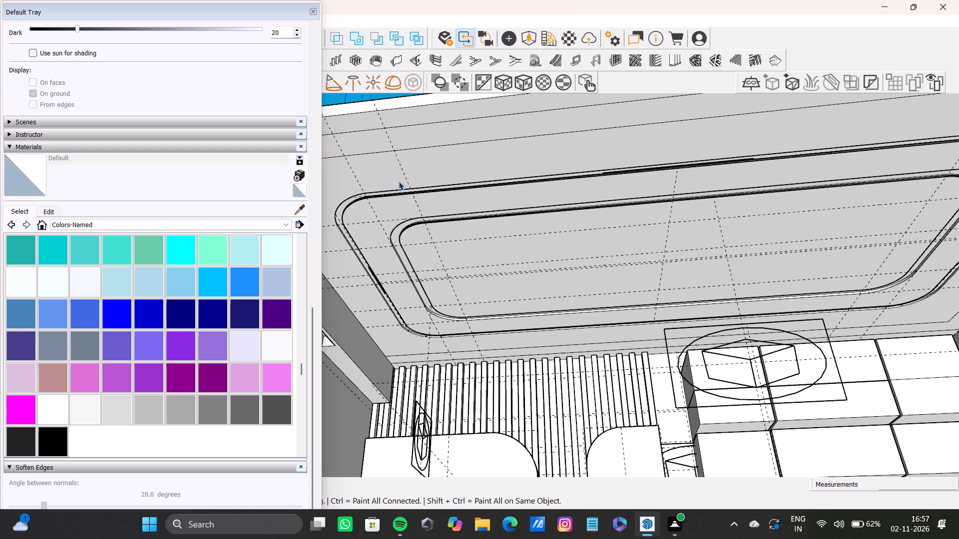
left_click(432, 164)
left_click(440, 199, "shift")
left_click(498, 239, "shift")
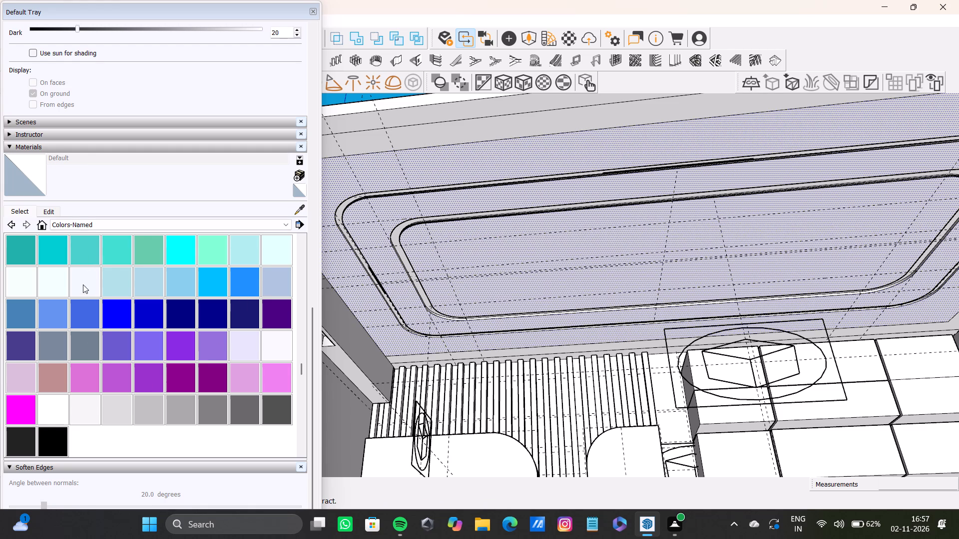
left_click(83, 284, "shift")
left_click(509, 252, "shift")
Apply 0093_AliceBlue to the end wall with the opening, beside the wall cabinets.
scroll(469, 239, "down", 9, "shift")
middle_click_drag(420, 250, 493, 237, "shift")
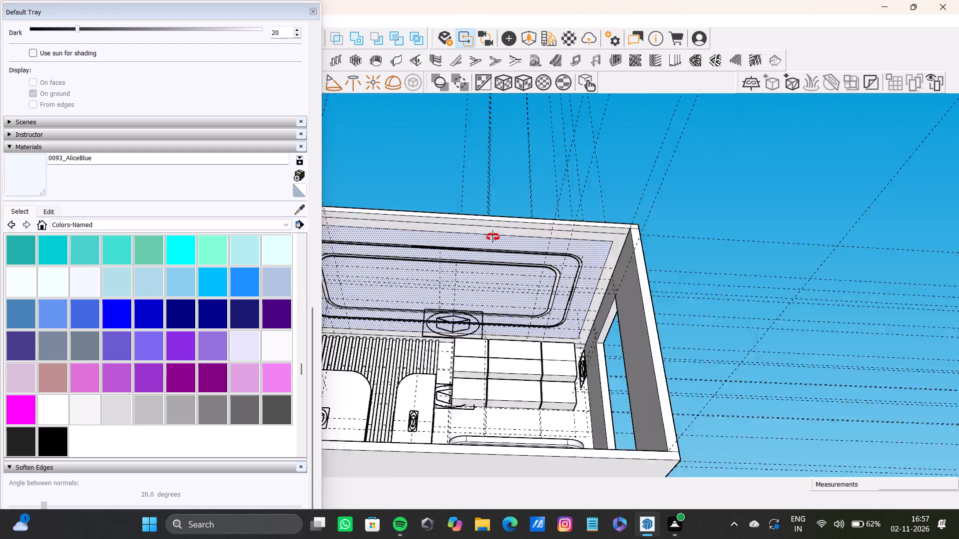
middle_click_drag(493, 237, 568, 358, "shift")
scroll(657, 411, "up", 8)
left_click(615, 317)
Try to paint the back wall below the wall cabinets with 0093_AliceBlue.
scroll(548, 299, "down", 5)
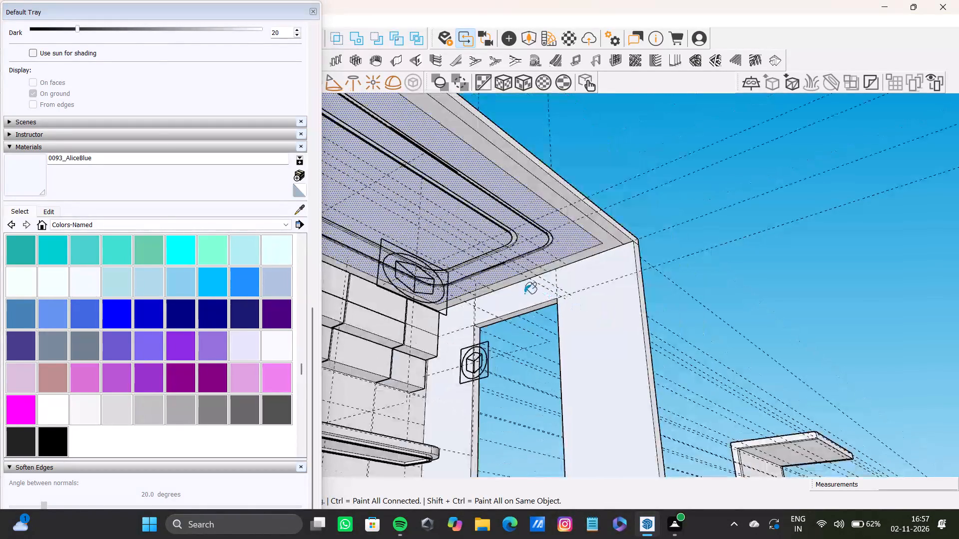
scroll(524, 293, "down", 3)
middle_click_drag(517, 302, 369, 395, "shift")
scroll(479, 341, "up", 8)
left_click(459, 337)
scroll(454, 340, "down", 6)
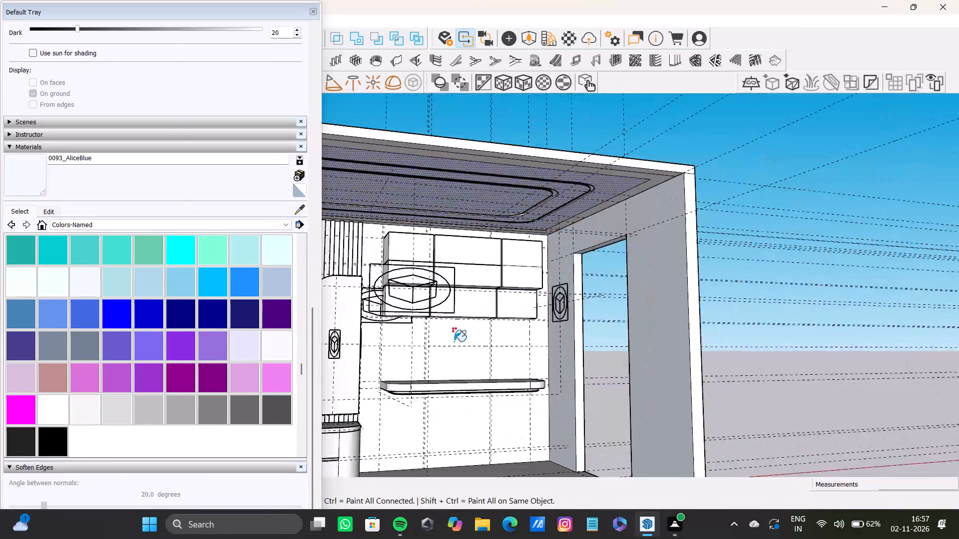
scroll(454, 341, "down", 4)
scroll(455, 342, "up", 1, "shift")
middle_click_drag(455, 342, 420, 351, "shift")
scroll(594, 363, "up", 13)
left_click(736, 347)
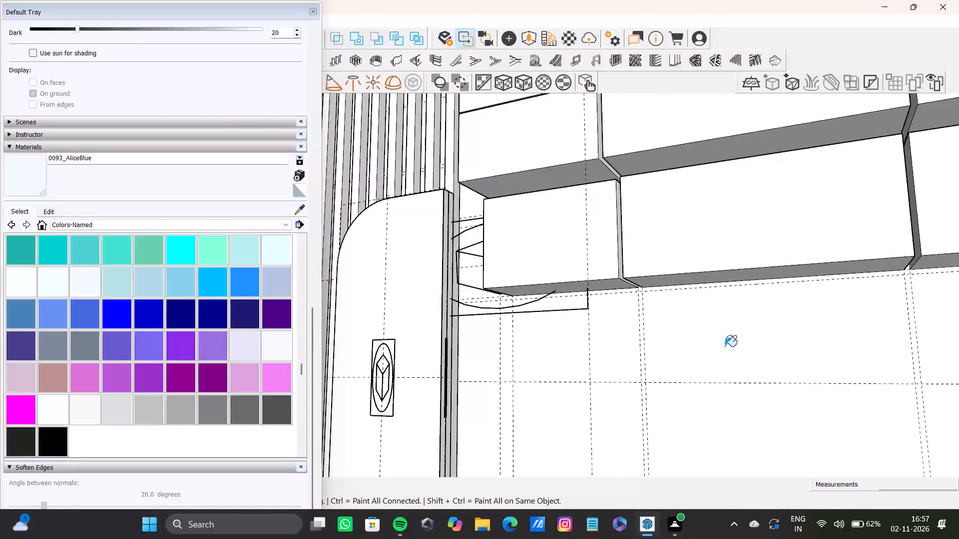
Select the back wall face behind the cabinets and floating shelf and paint it 0093_AliceBlue.
scroll(724, 346, "down", 8)
middle_click_drag(713, 349, 834, 275)
key("space")
scroll(747, 376, "up", 3)
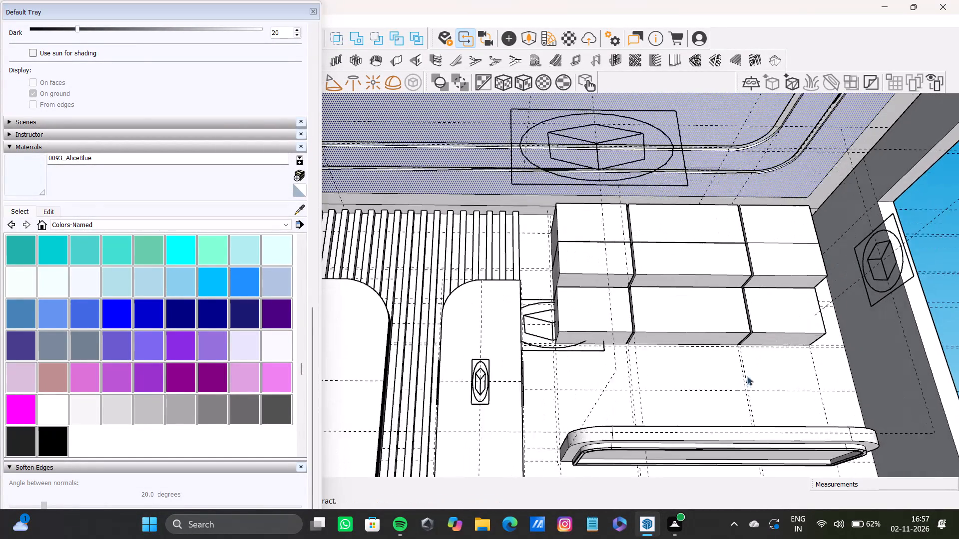
scroll(747, 376, "up", 1)
left_click_drag(677, 364, 682, 366)
left_click(656, 362)
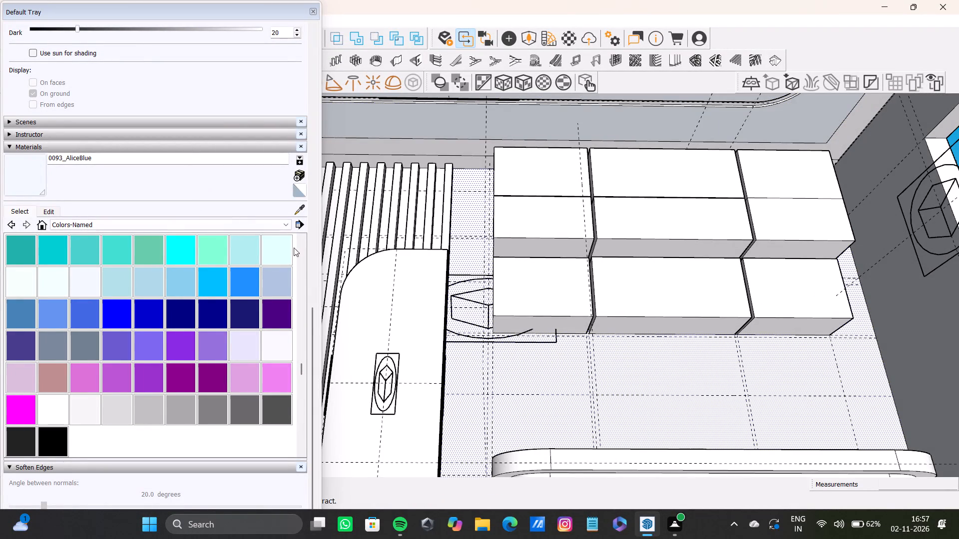
left_click(305, 204)
left_click(37, 176)
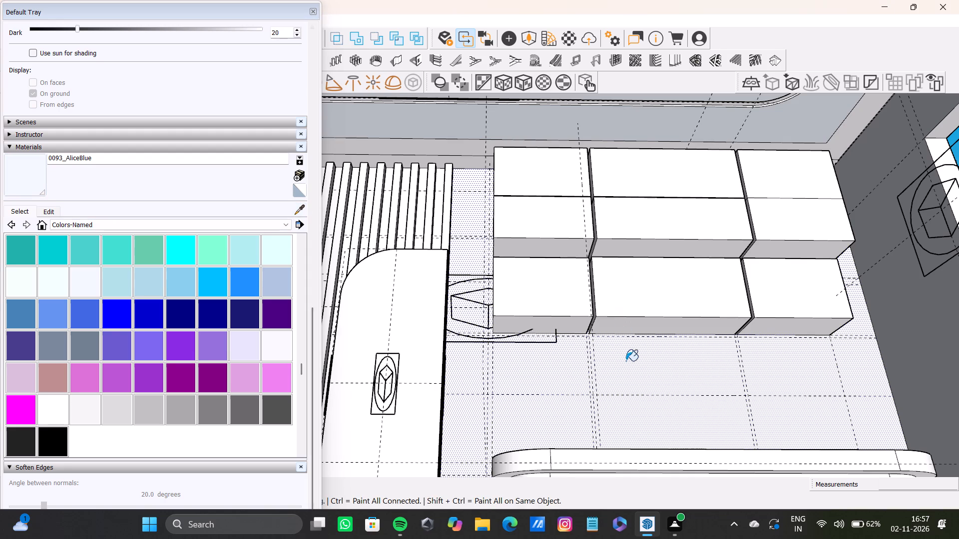
left_click(626, 362)
Apply 0093_AliceBlue once more to the end wall beside the wall cabinets.
scroll(626, 362, "down", 14)
left_click(813, 285)
key("space")
Select the ceiling's outer border strip around the recessed tray design and paint it 0093_AliceBlue.
scroll(748, 274, "up", 13)
scroll(678, 297, "down", 13)
middle_click_drag(658, 281, 595, 198)
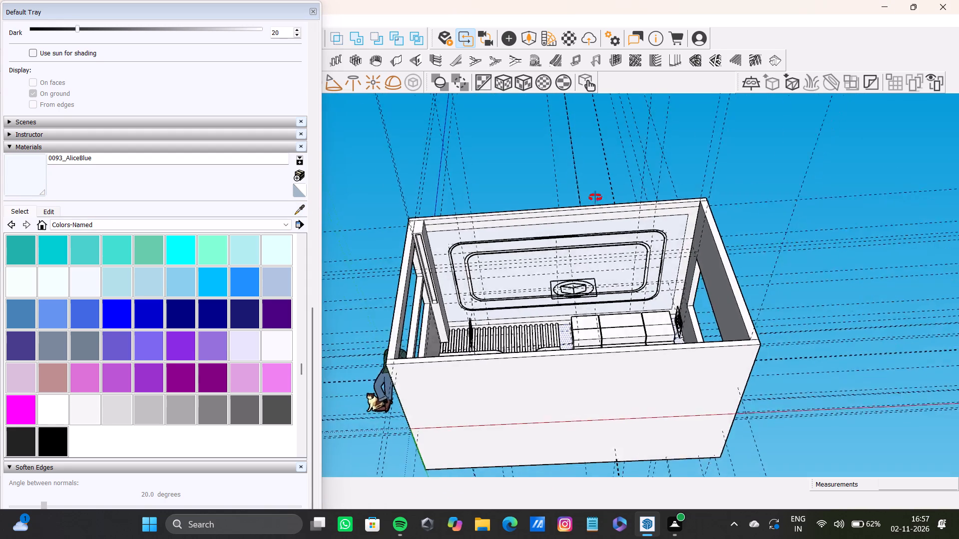
middle_click_drag(595, 198, 575, 191)
scroll(618, 199, "up", 13)
left_click(718, 169)
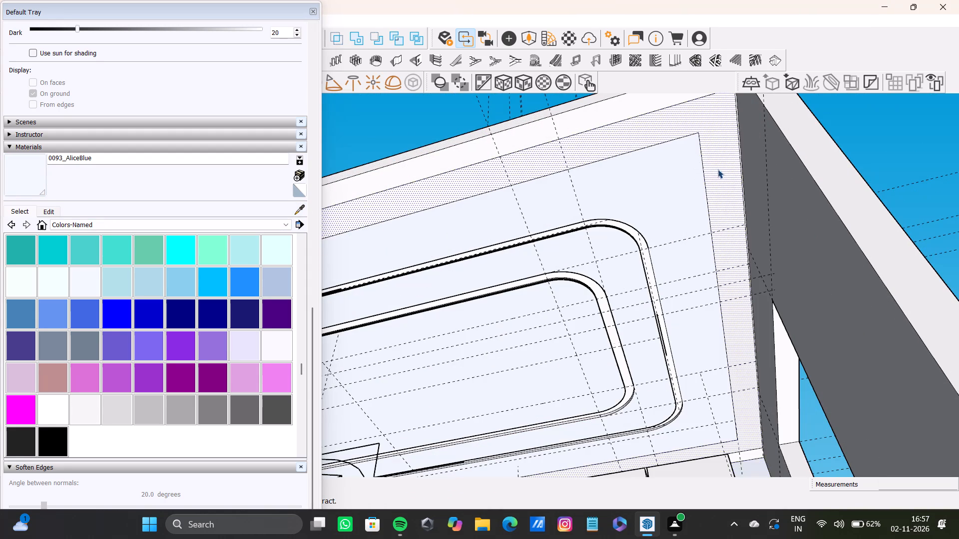
left_click_drag(23, 183, 29, 179)
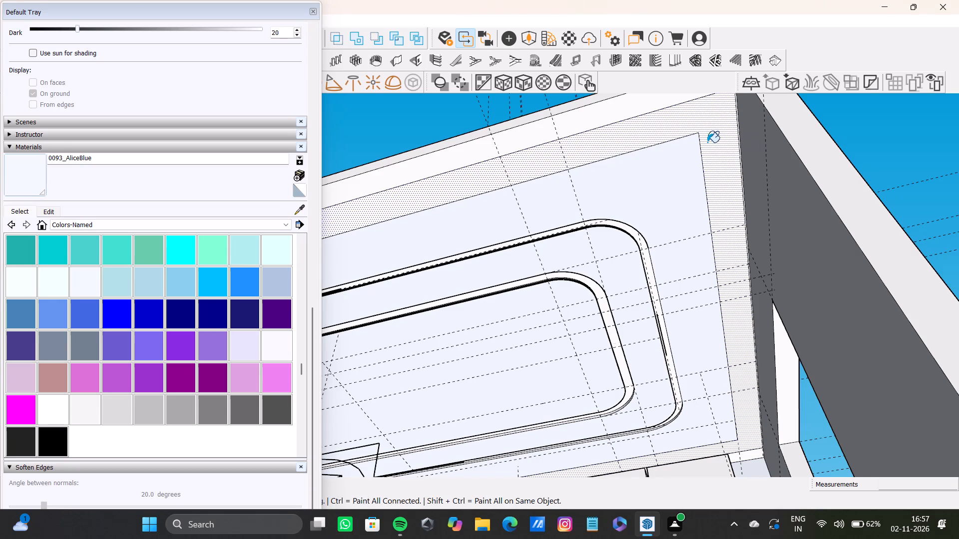
left_click(715, 135)
scroll(687, 262, "down", 12)
middle_click_drag(661, 279, 764, 299)
scroll(651, 349, "up", 4)
key("space")
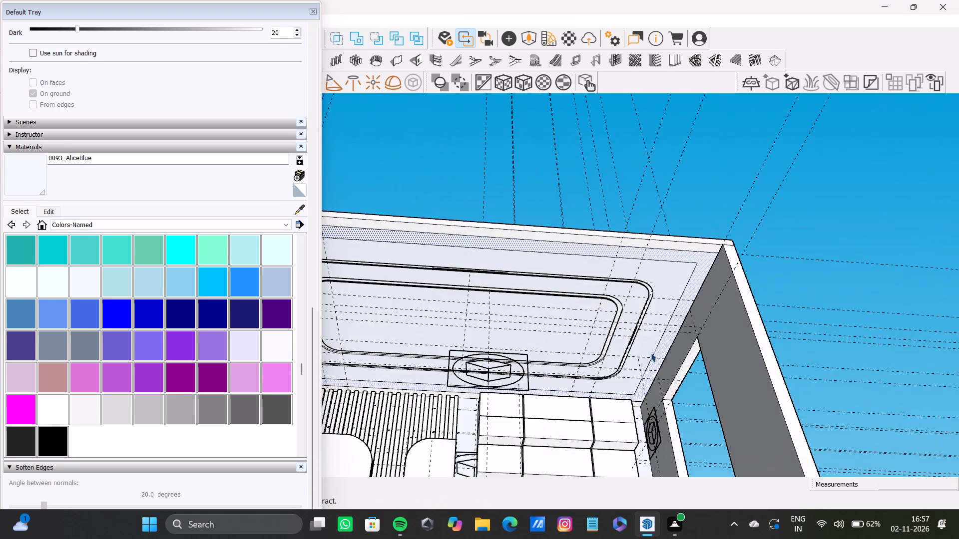
scroll(636, 396, "down", 8)
middle_click_drag(641, 401, 705, 508)
key("space")
left_click(715, 250)
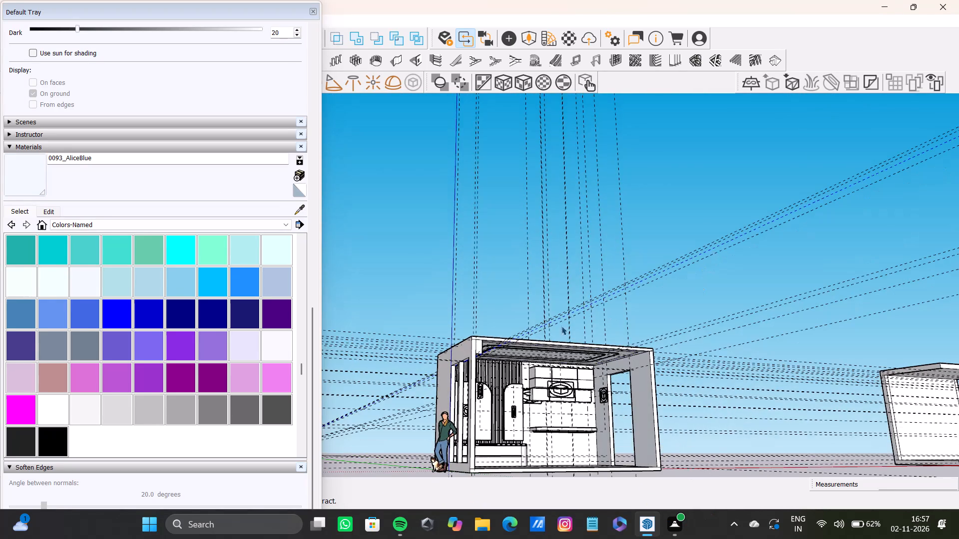
Select the inner face of the end wall with the window opening and paint it 0093_AliceBlue.
scroll(553, 327, "up", 9)
scroll(660, 385, "down", 8)
middle_click_drag(664, 370, 299, 324, "shift")
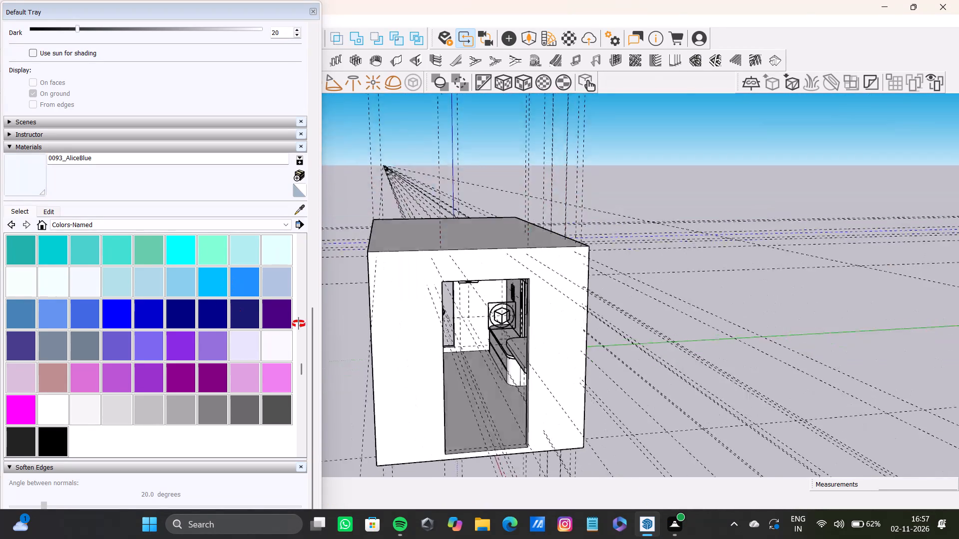
middle_click_drag(299, 324, 447, 246, "shift")
scroll(488, 230, "up", 14, "shift")
left_click(524, 183)
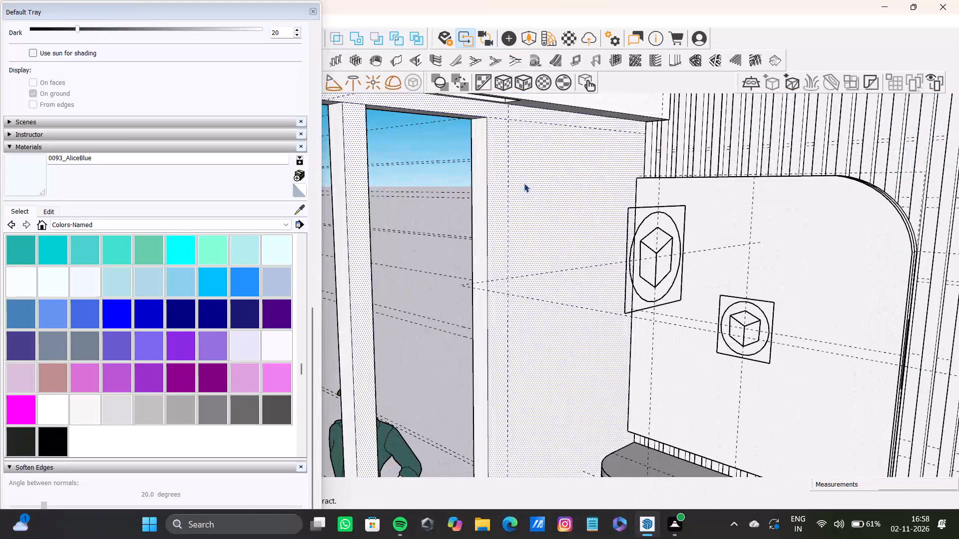
left_click_drag(27, 182, 41, 175)
left_click(507, 170)
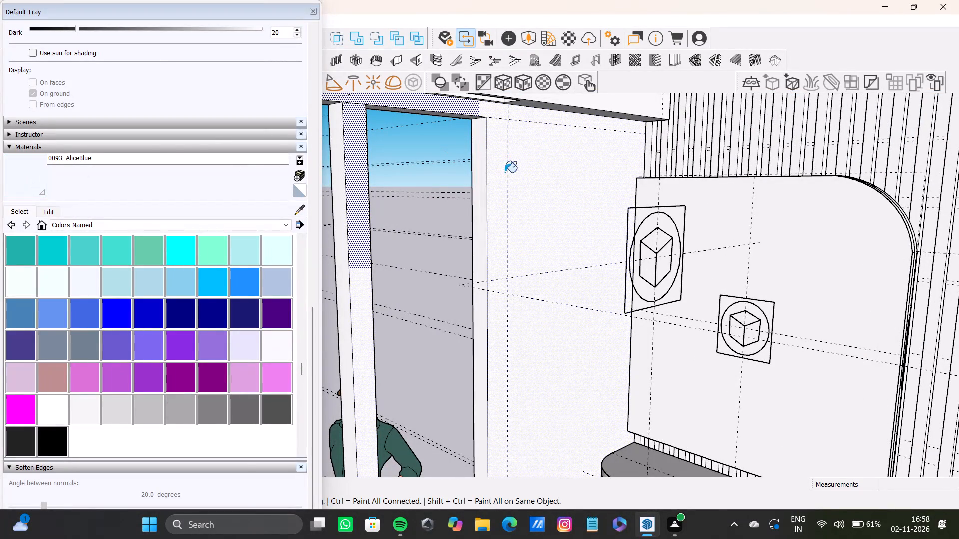
left_click(557, 187)
Select the back wall face with its edges around the floating shelf and paint it 0093_AliceBlue.
scroll(542, 194, "down", 13)
middle_click_drag(533, 268, 749, 266)
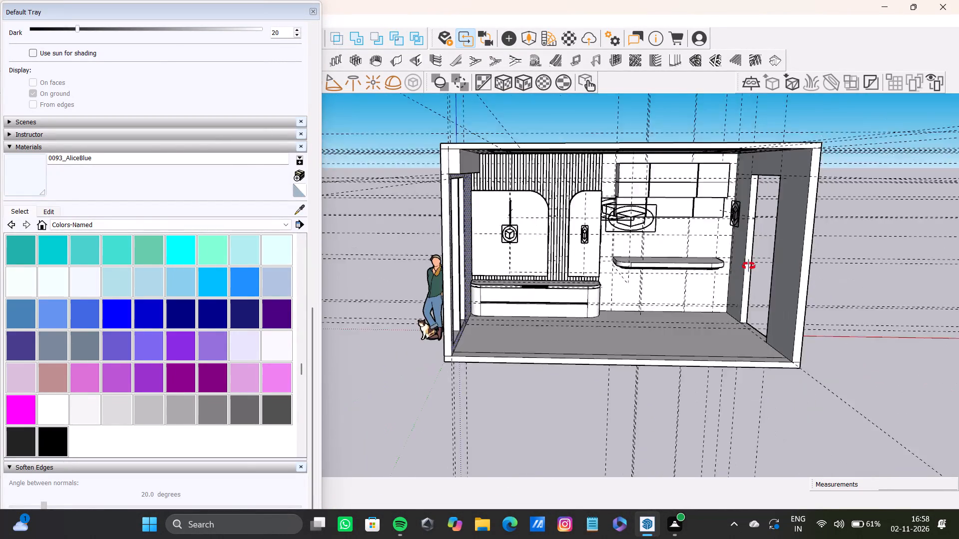
middle_click_drag(749, 266, 788, 257)
scroll(622, 260, "up", 14)
left_click(617, 243)
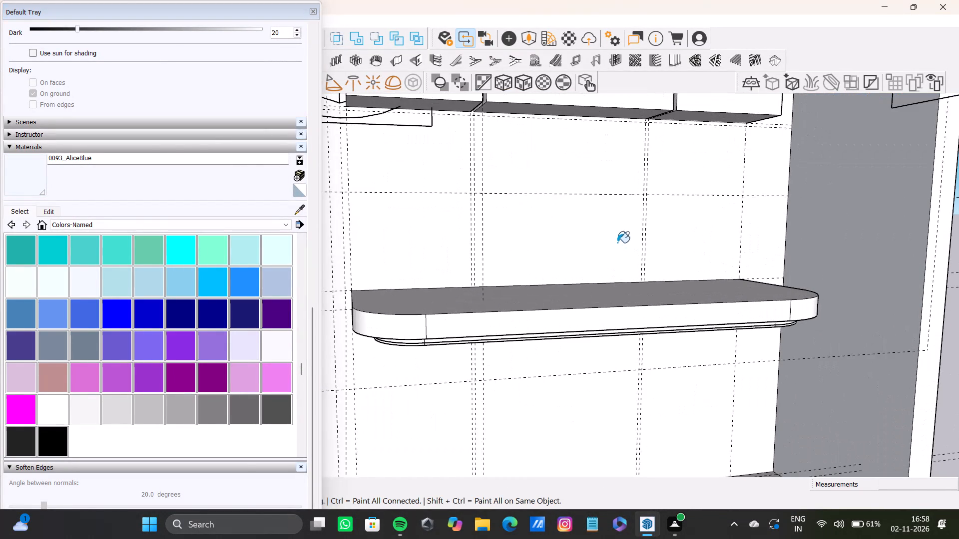
key("space")
key("space")
double_click(609, 242)
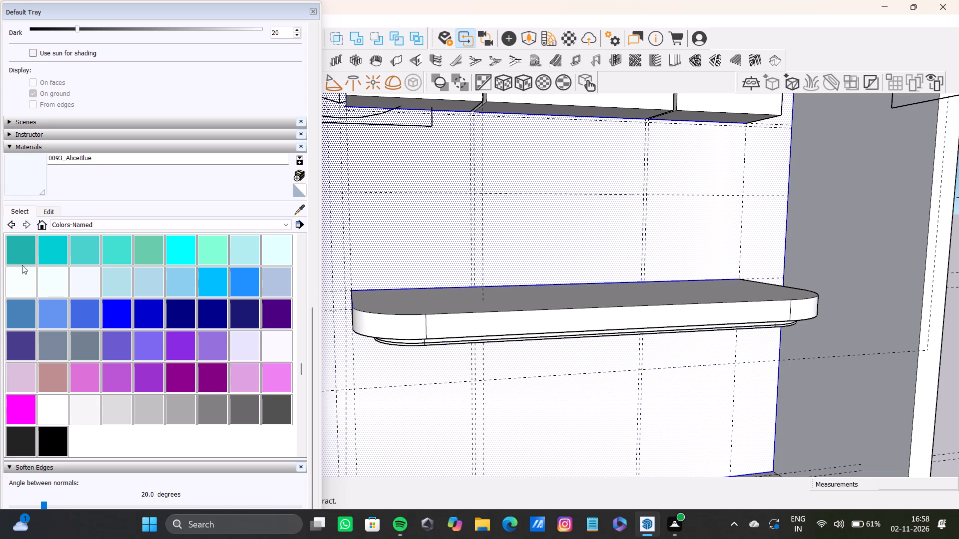
left_click(19, 173)
left_click(518, 159)
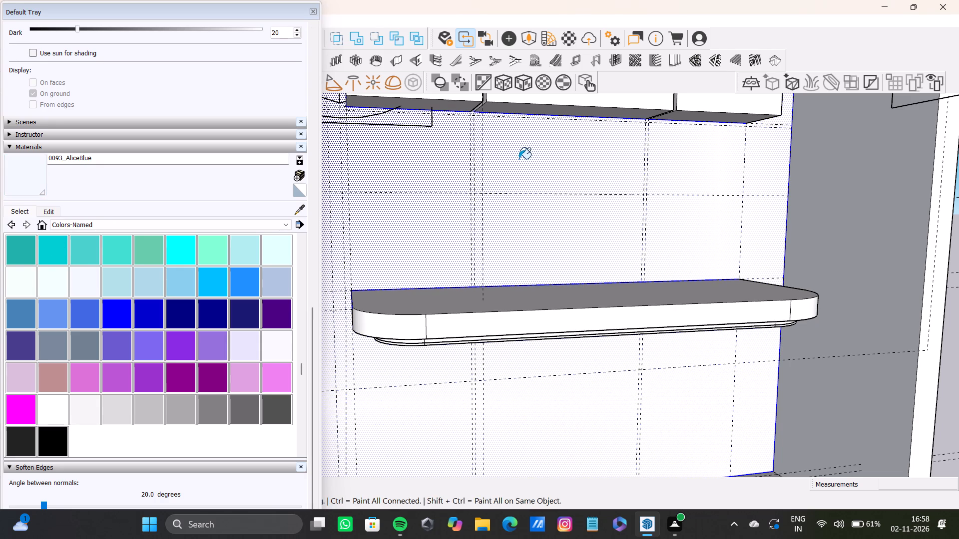
scroll(524, 171, "down", 13)
middle_click_drag(490, 222, 287, 231)
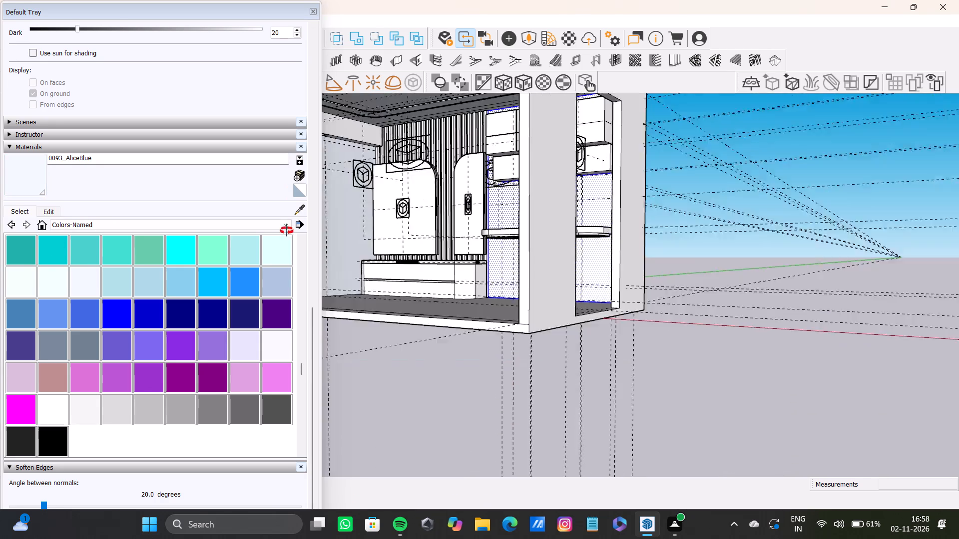
middle_click_drag(287, 231, 309, 238)
key("space")
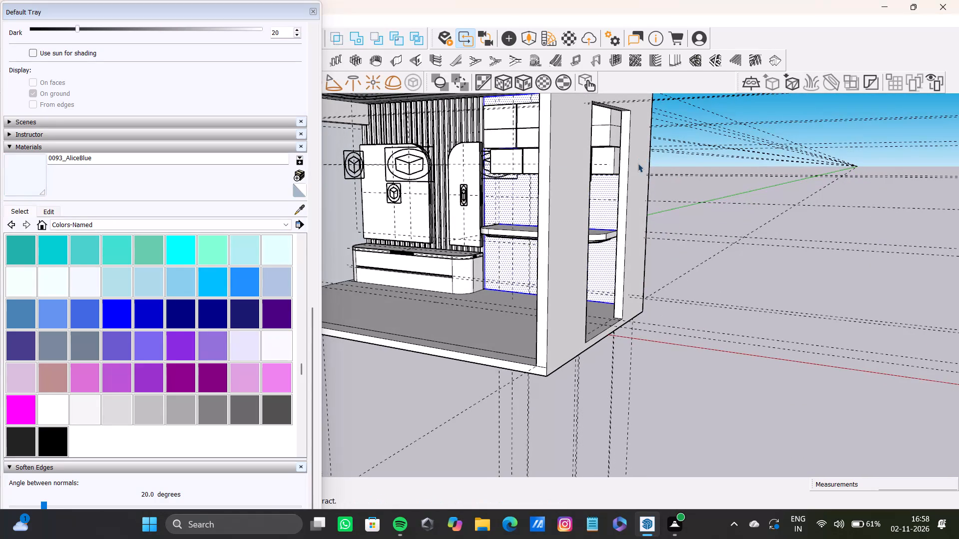
left_click(661, 228)
Reselect the back wall face below the floating shelf and apply 0093_AliceBlue again.
scroll(465, 266, "up", 9)
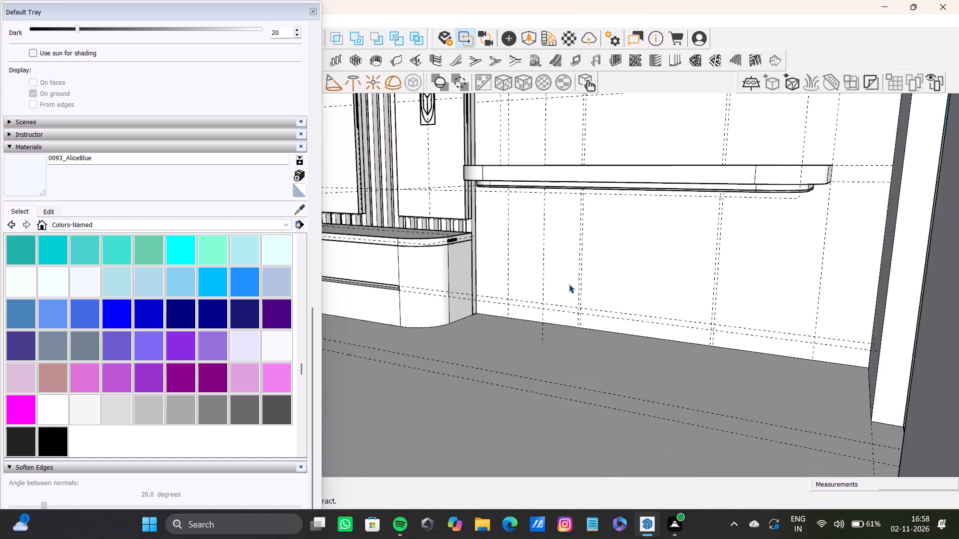
middle_click_drag(617, 284, 871, 306)
scroll(649, 249, "up", 9)
key("space")
double_click(631, 265)
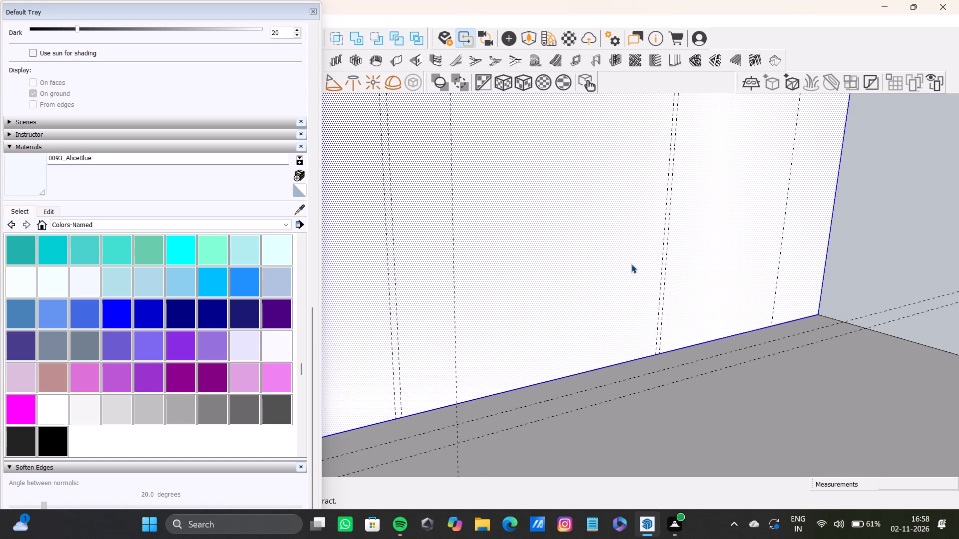
left_click(8, 176)
left_click(564, 203)
scroll(574, 210, "down", 9)
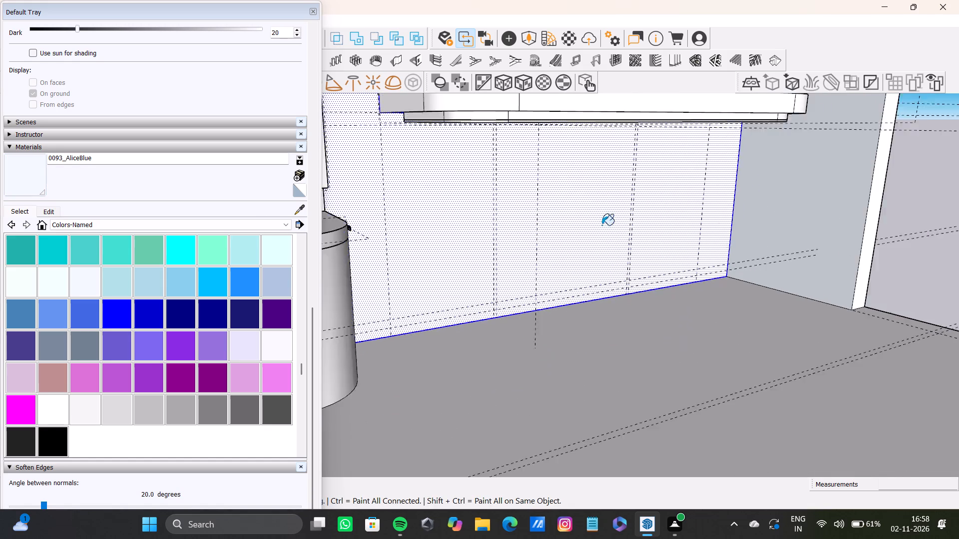
scroll(602, 225, "down", 5)
double_click(582, 219)
scroll(613, 248, "down", 9)
key("space")
left_click(699, 208)
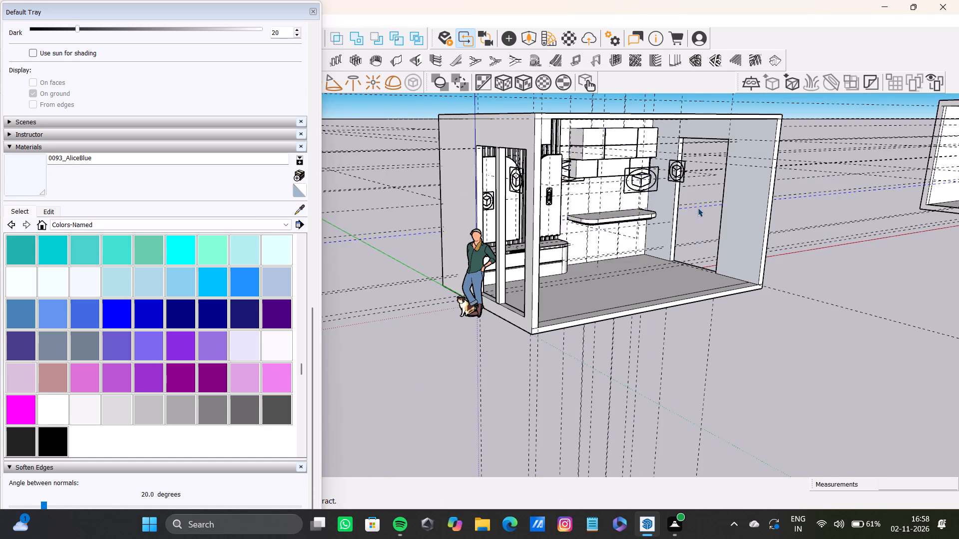
Select the main floor face and its narrow front strip and paint them with Carrera Marble from the Stone materials.
scroll(663, 230, "up", 10)
middle_click_drag(630, 221, 748, 225)
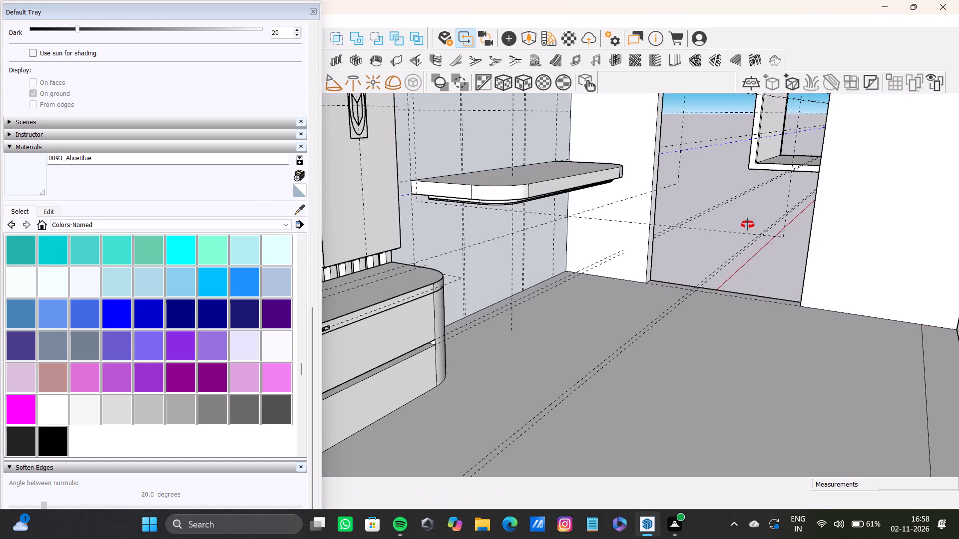
middle_click_drag(748, 225, 453, 300)
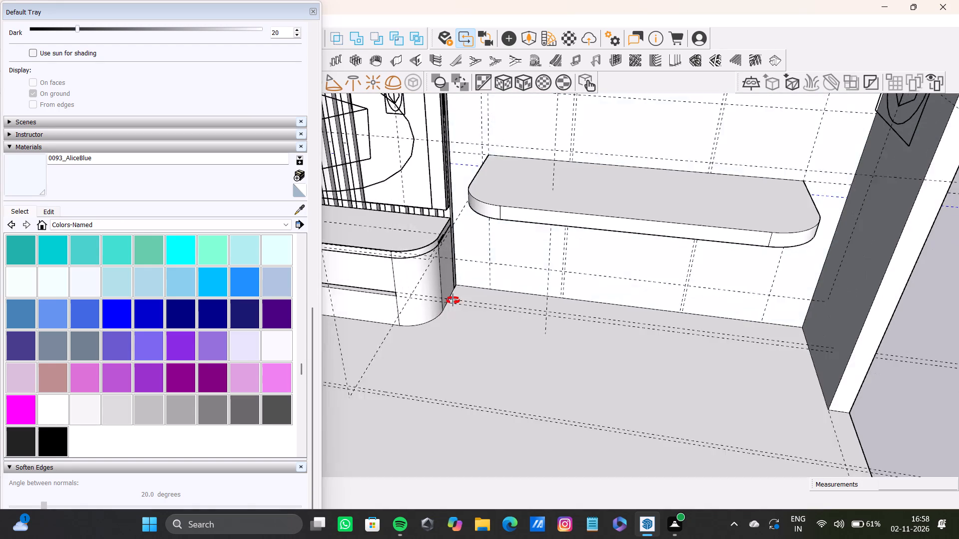
middle_click_drag(453, 300, 453, 299)
scroll(465, 327, "down", 4, "shift")
middle_click_drag(474, 343, 579, 183, "shift")
scroll(499, 240, "up", 4)
left_click(503, 231)
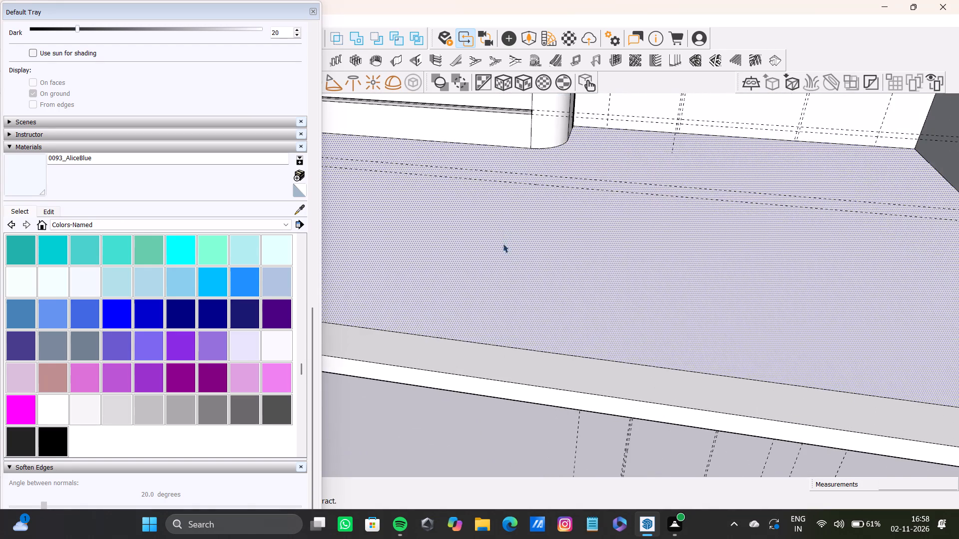
scroll(510, 262, "down", 3, "shift")
scroll(512, 262, "up", 1, "shift")
middle_click_drag(512, 262, 569, 233, "shift")
left_click(572, 309, "shift")
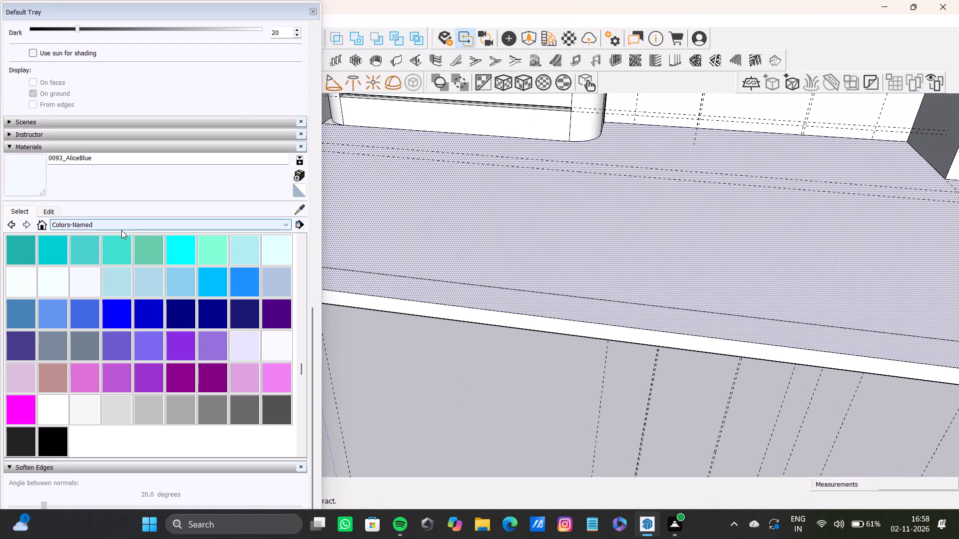
left_click(121, 230, "shift")
left_click(137, 228, "shift")
scroll(132, 287, "down", 4, "shift")
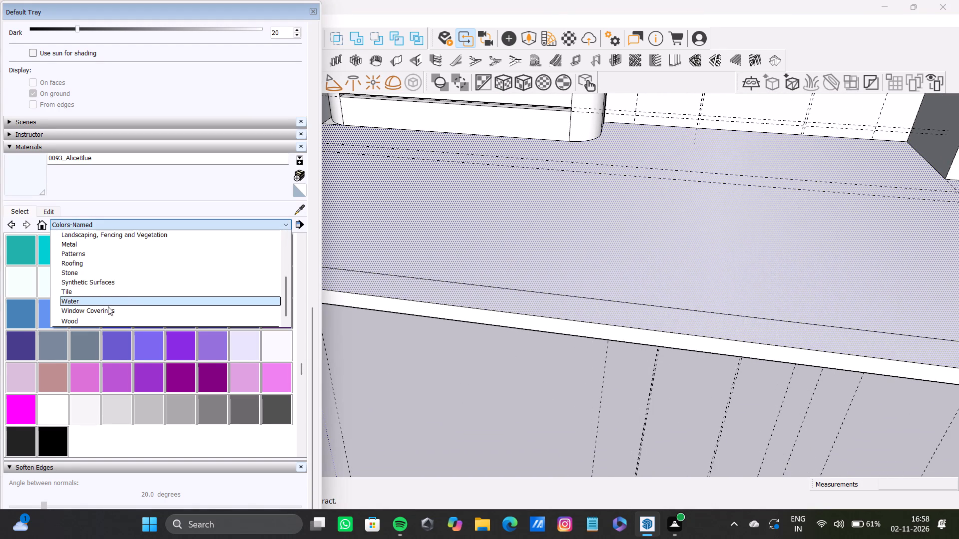
left_click(104, 276, "shift")
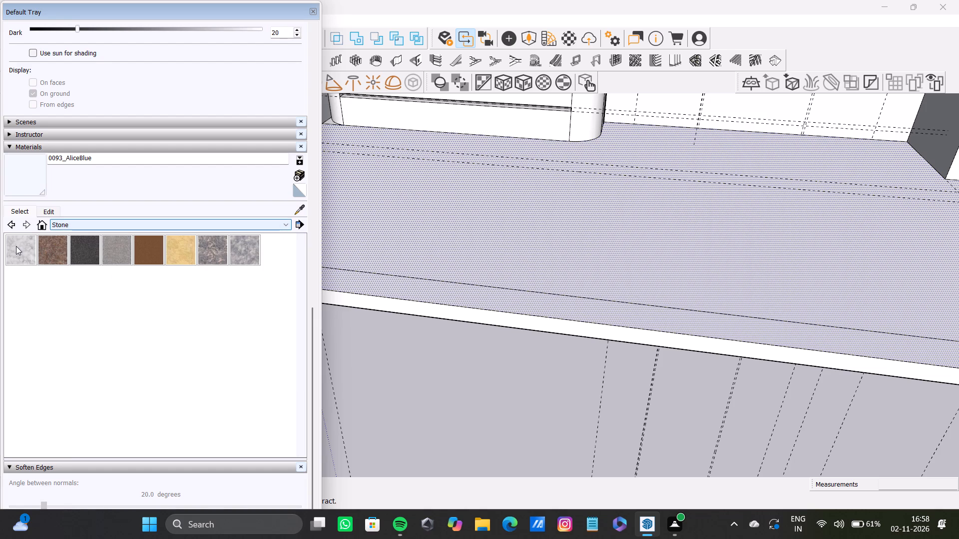
left_click(16, 246, "shift")
left_click(342, 248, "shift")
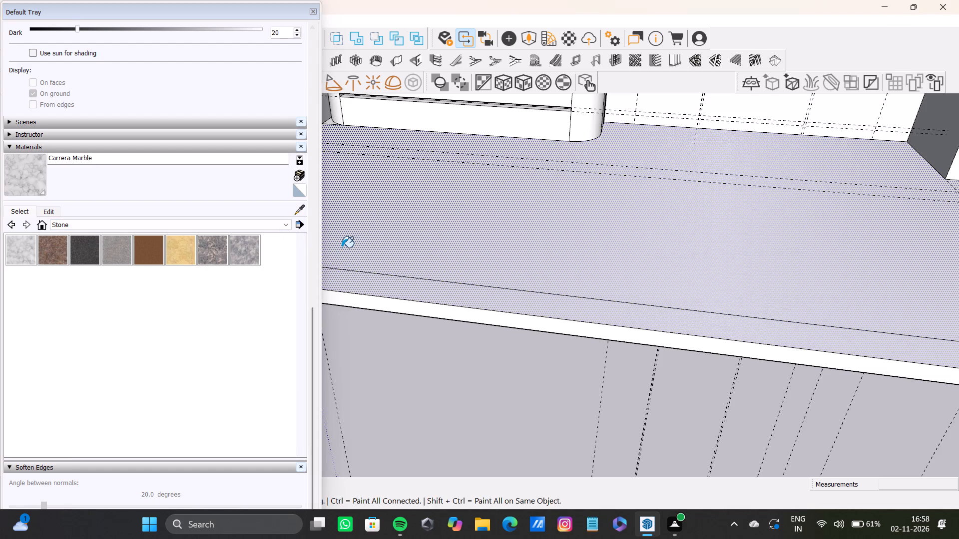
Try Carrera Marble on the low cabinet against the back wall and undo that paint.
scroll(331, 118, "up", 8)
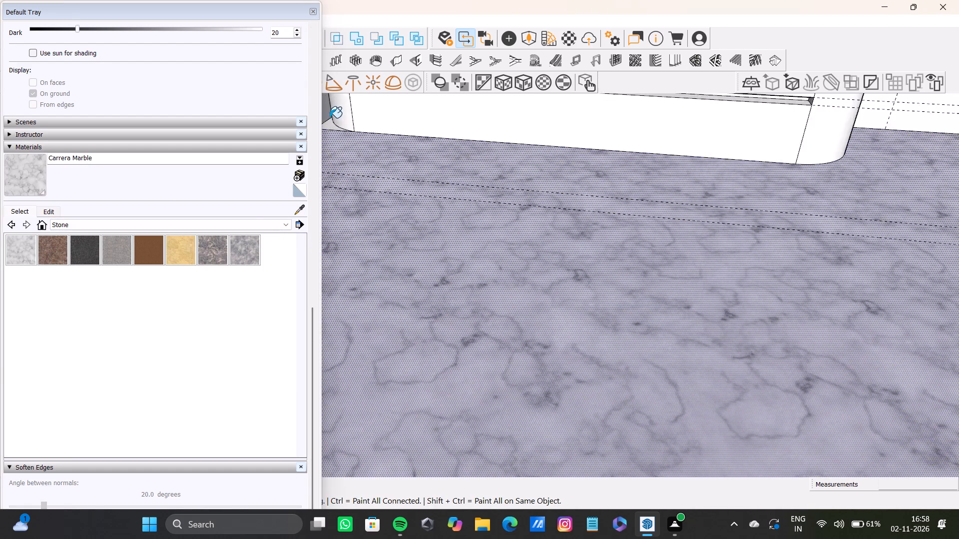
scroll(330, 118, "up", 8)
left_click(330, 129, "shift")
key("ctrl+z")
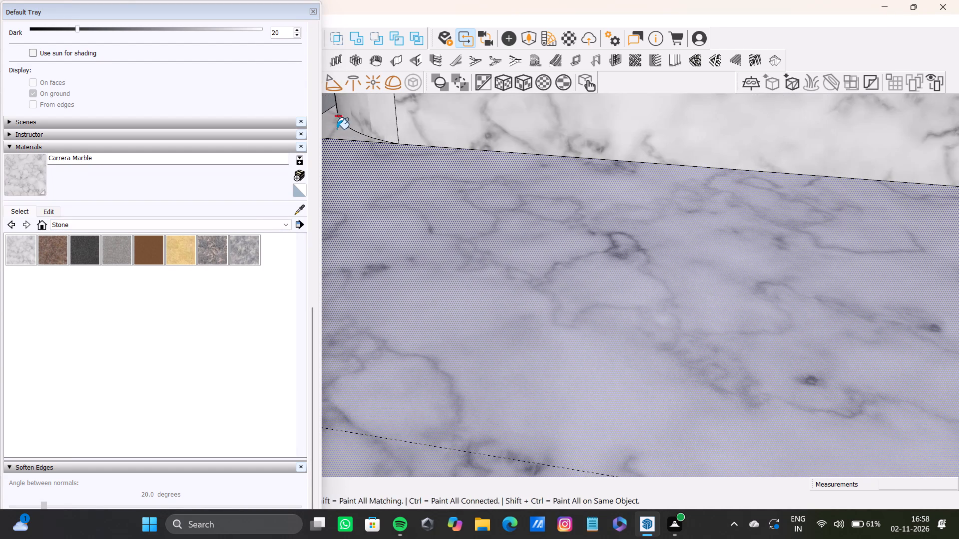
Close the Default Tray to clear the modelling view.
scroll(337, 129, "down", 20)
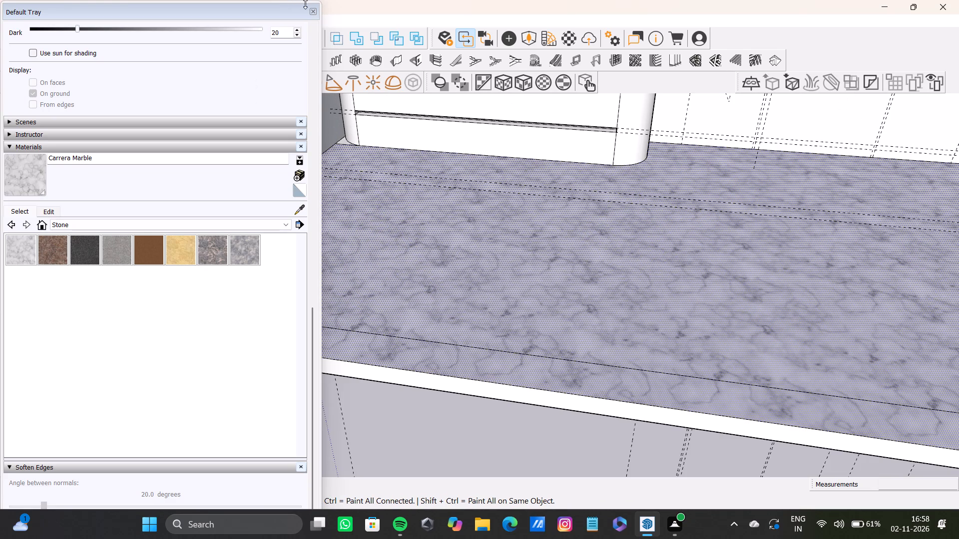
left_click(318, 8)
left_click(315, 8)
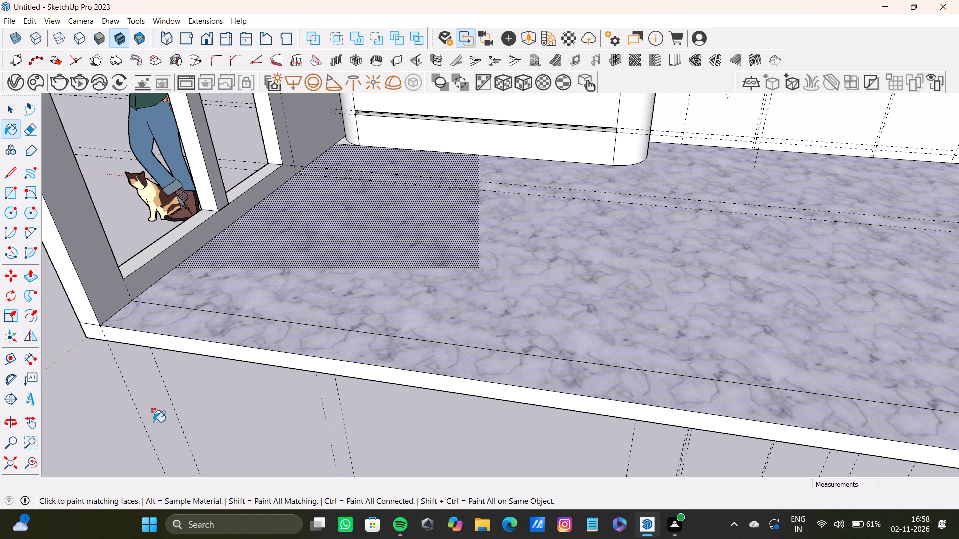
Examine the painted room from several angles, including the ceiling and the recessed slot above the window opening.
scroll(229, 345, "down", 20)
scroll(229, 345, "down", 8)
key("space")
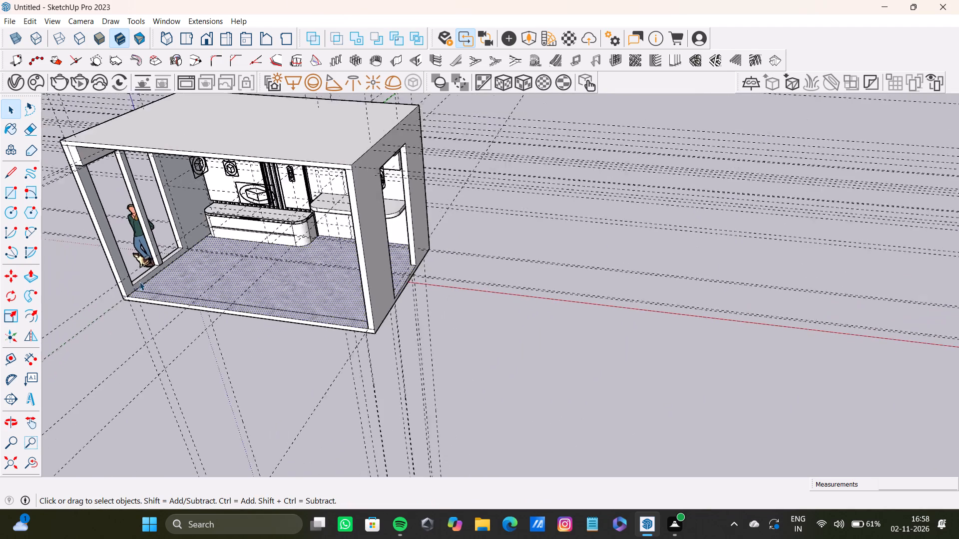
scroll(139, 281, "down", 5)
middle_click_drag(137, 276, 297, 174)
scroll(232, 320, "up", 9)
middle_click_drag(205, 277, 328, 287, "shift")
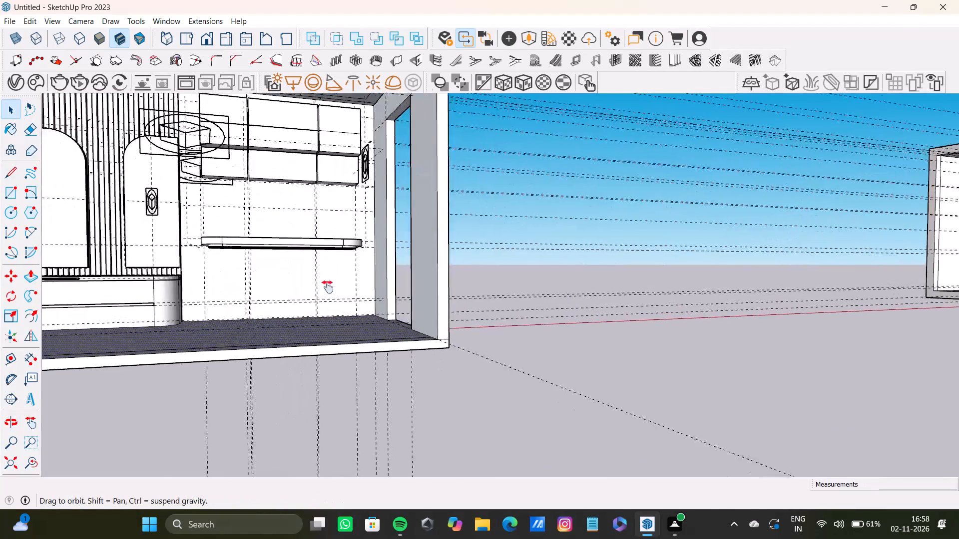
middle_click_drag(328, 287, 450, 336, "shift")
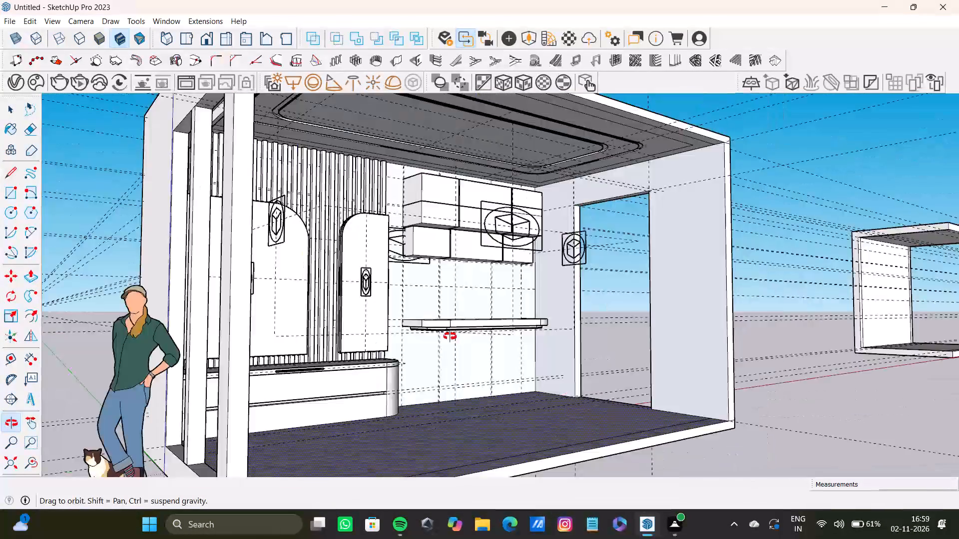
middle_click_drag(450, 336, 333, 374, "shift")
scroll(333, 372, "up", 1)
scroll(340, 361, "down", 4)
middle_click_drag(341, 355, 259, 202, "shift")
scroll(242, 191, "up", 2)
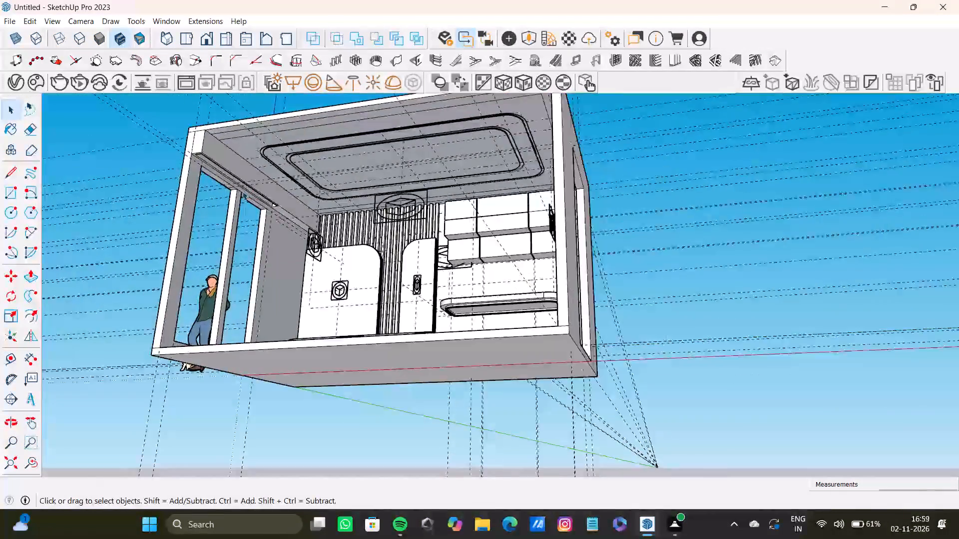
scroll(242, 191, "up", 11)
middle_click_drag(290, 184, 475, 187, "shift")
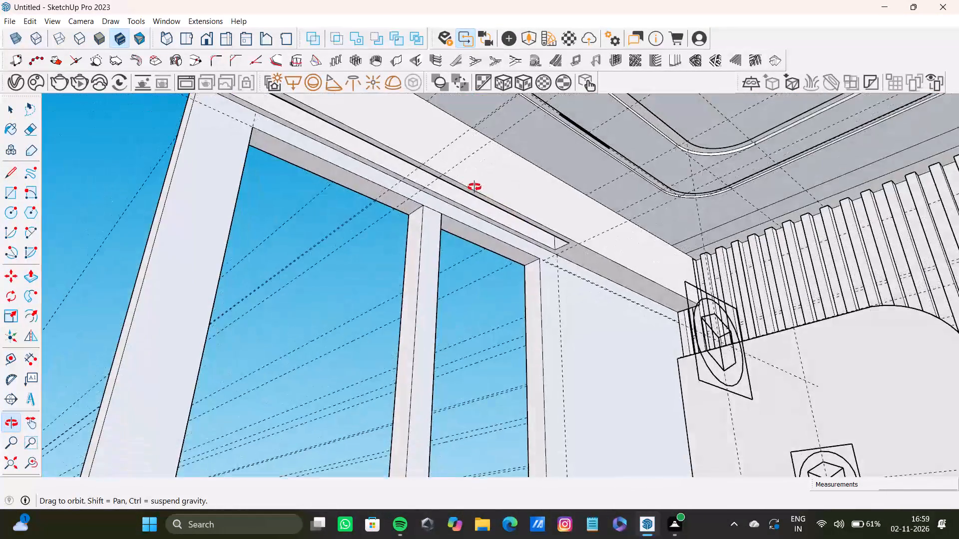
middle_click_drag(475, 187, 463, 221, "shift")
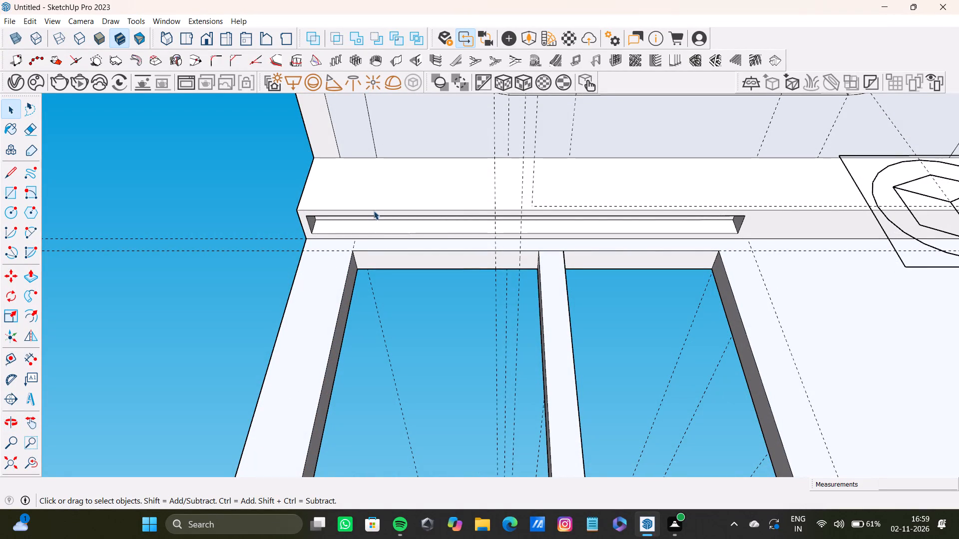
Select the exposed faces of the boxed beam above the window, including its recessed slot, and paint them with Wood Veneer 02.
double_click(371, 193, "shift")
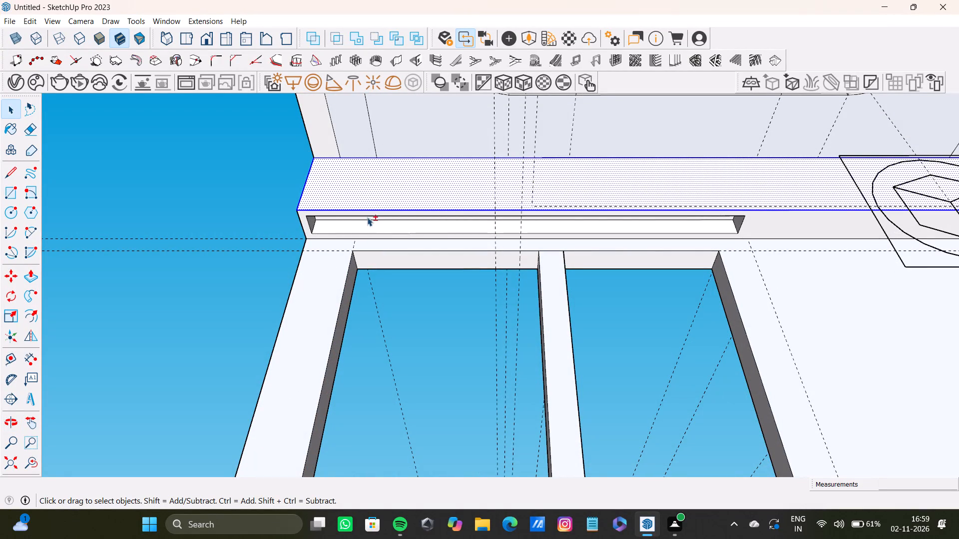
left_click(305, 219, "shift")
left_click(311, 237, "shift")
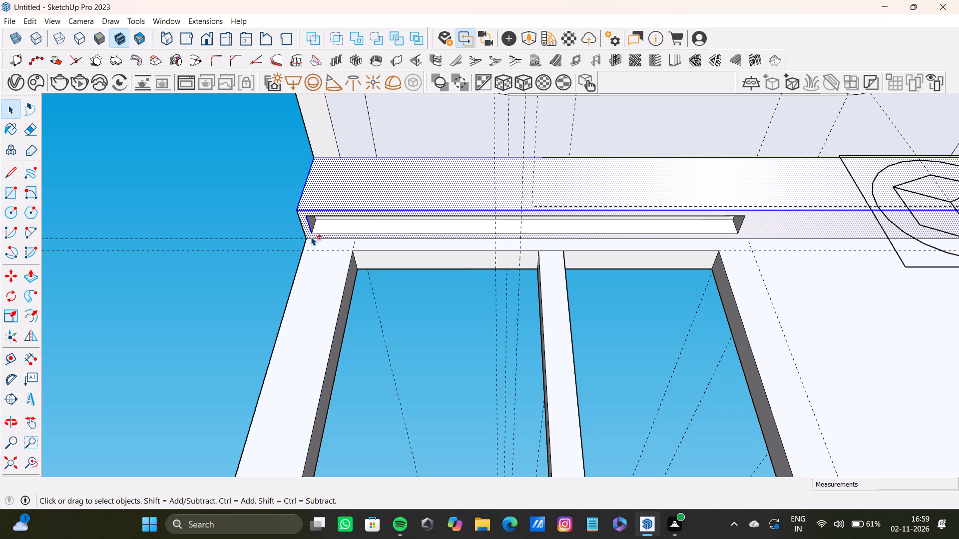
left_click(319, 226, "shift")
left_click(313, 222, "shift")
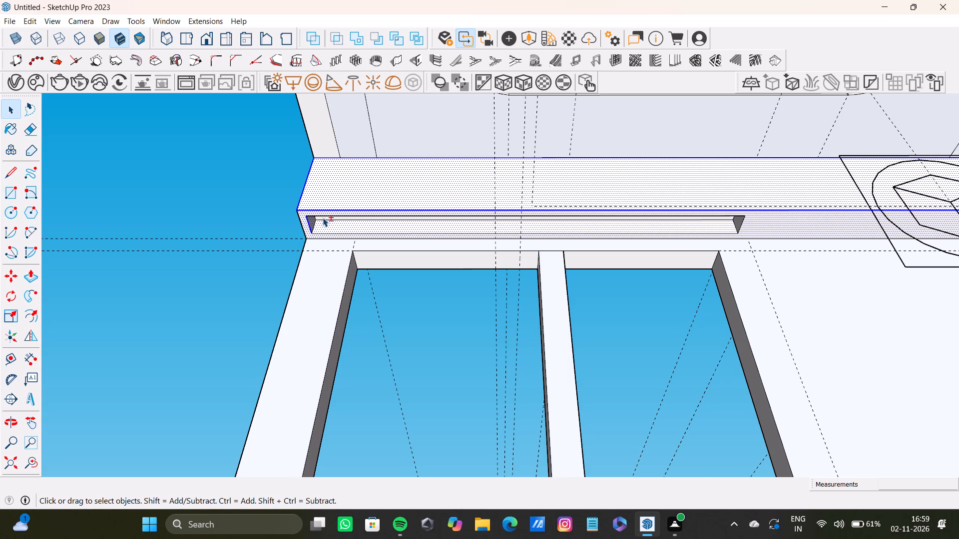
scroll(319, 221, "up", 13, "shift")
middle_click_drag(325, 206, 299, 97)
scroll(299, 97, "up", 5)
left_click(344, 209, "shift")
scroll(343, 207, "down", 4, "shift")
middle_click_drag(333, 218, 293, 109)
left_click(444, 129, "shift")
scroll(434, 152, "down", 5, "shift")
middle_click_drag(433, 159, 481, 285)
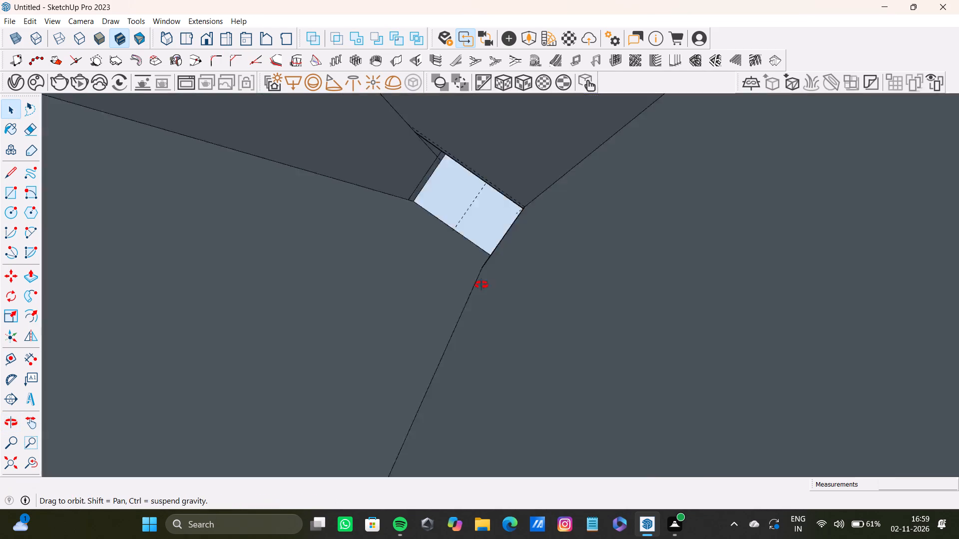
middle_click_drag(481, 285, 514, 414)
scroll(513, 362, "down", 4)
middle_click_drag(423, 298, 313, 336, "shift")
left_click(370, 285, "shift")
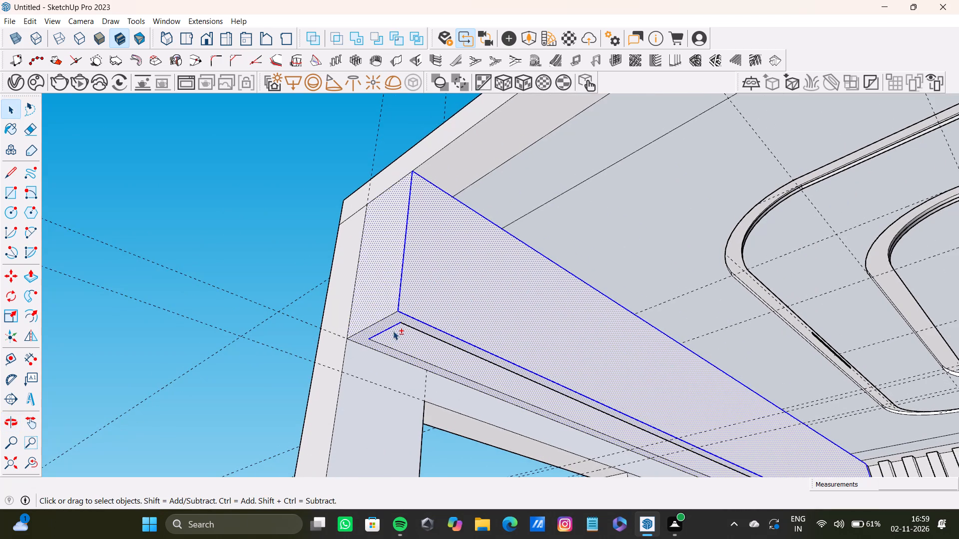
scroll(391, 333, "up", 13, "shift")
left_click(364, 282, "shift")
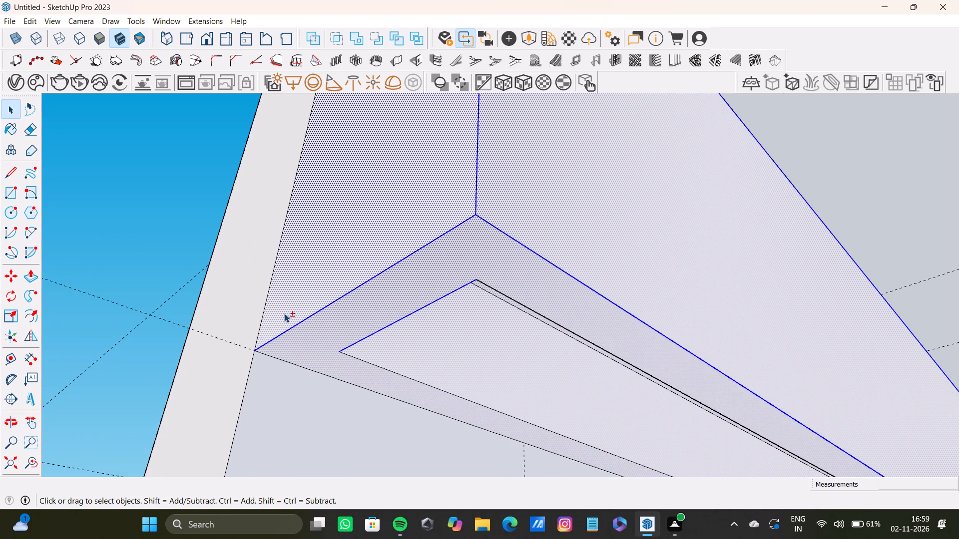
left_click(261, 317, "shift")
left_click(368, 360, "shift")
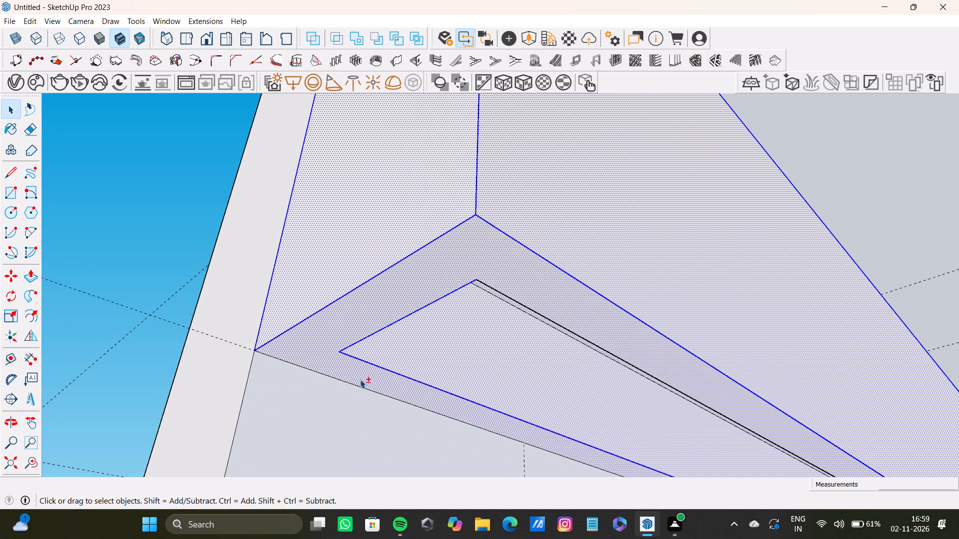
left_click(368, 386, "shift")
scroll(369, 376, "down", 5, "shift")
scroll(371, 374, "up", 4, "shift")
left_click(364, 382, "shift")
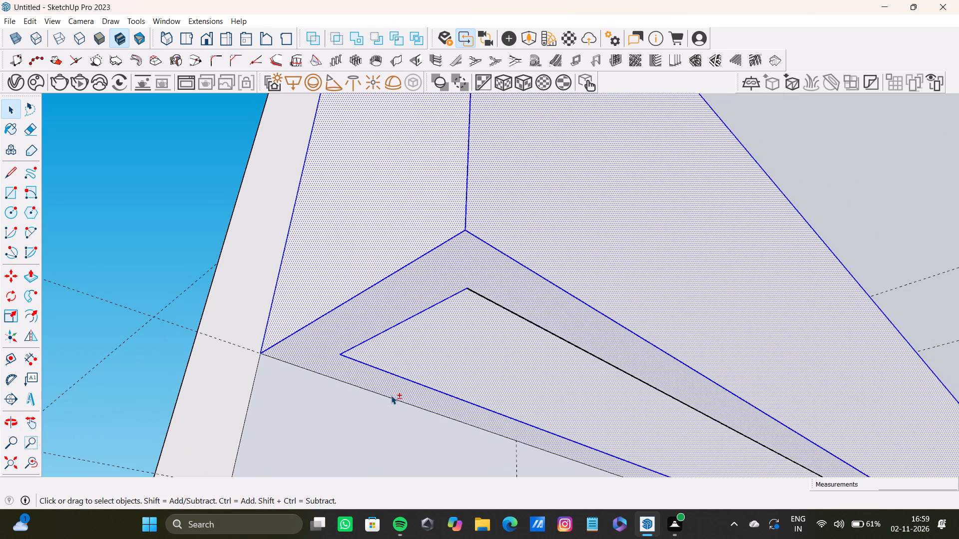
left_click(393, 398, "shift")
scroll(397, 375, "down", 9, "shift")
middle_click_drag(418, 342, 296, 284, "shift")
scroll(363, 302, "up", 7, "shift")
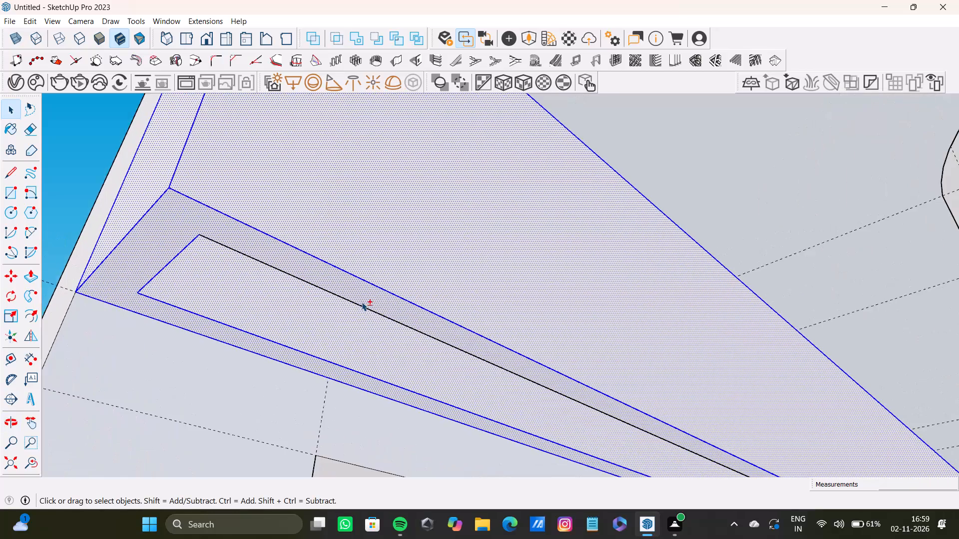
left_click(365, 308, "shift")
scroll(415, 300, "down", 13, "shift")
middle_click_drag(434, 309, 425, 306, "shift")
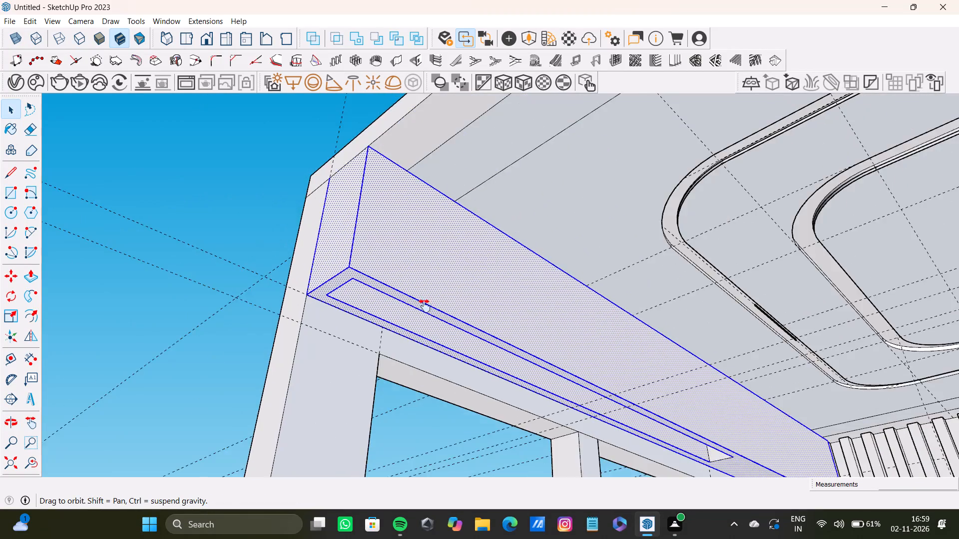
middle_click_drag(425, 306, 195, 232, "shift")
scroll(195, 232, "down", 1, "shift")
scroll(533, 387, "up", 15, "shift")
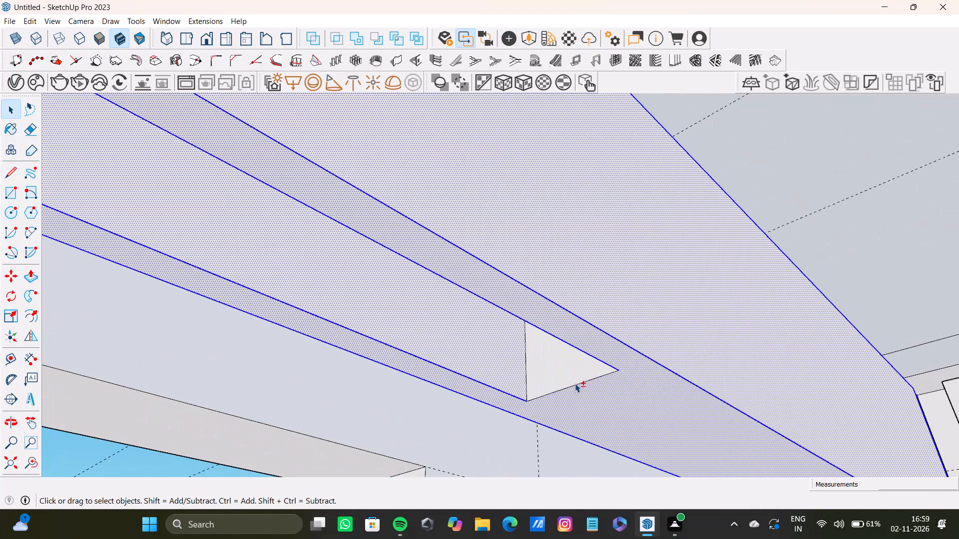
left_click(575, 383, "shift")
left_click(571, 376, "shift")
scroll(571, 375, "down", 9, "shift")
middle_click_drag(573, 365, 482, 215, "shift")
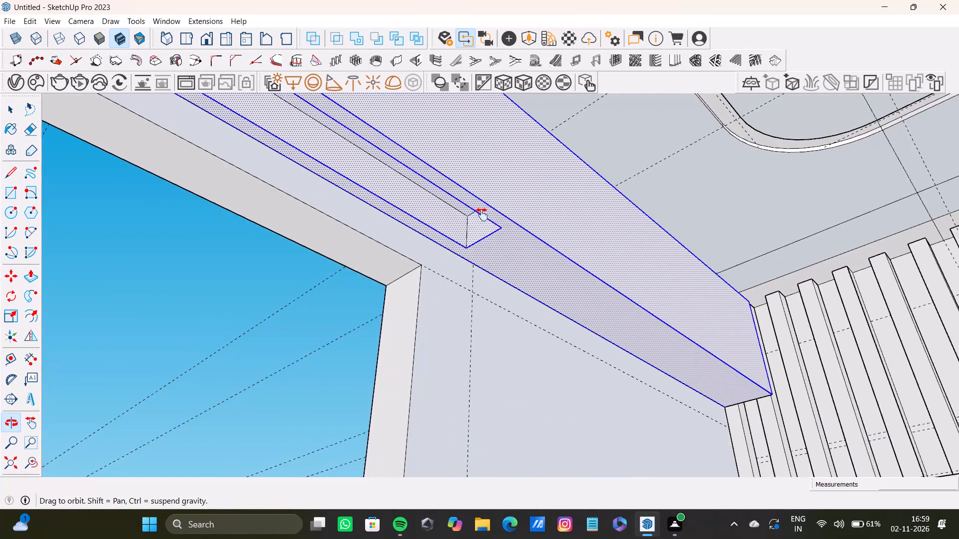
middle_click_drag(482, 215, 764, 417, "shift")
scroll(373, 324, "down", 9, "shift")
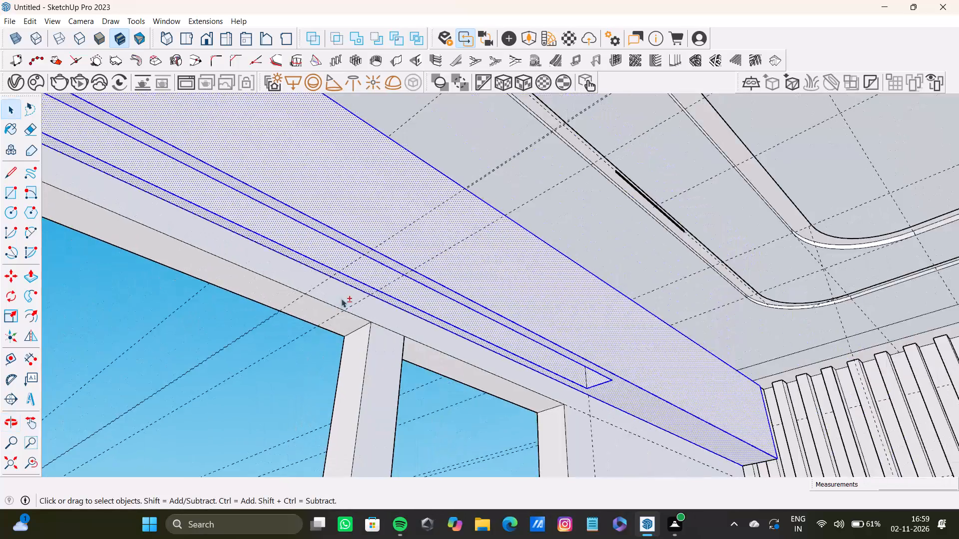
scroll(341, 298, "down", 10, "shift")
middle_click_drag(480, 319, 517, 361, "shift")
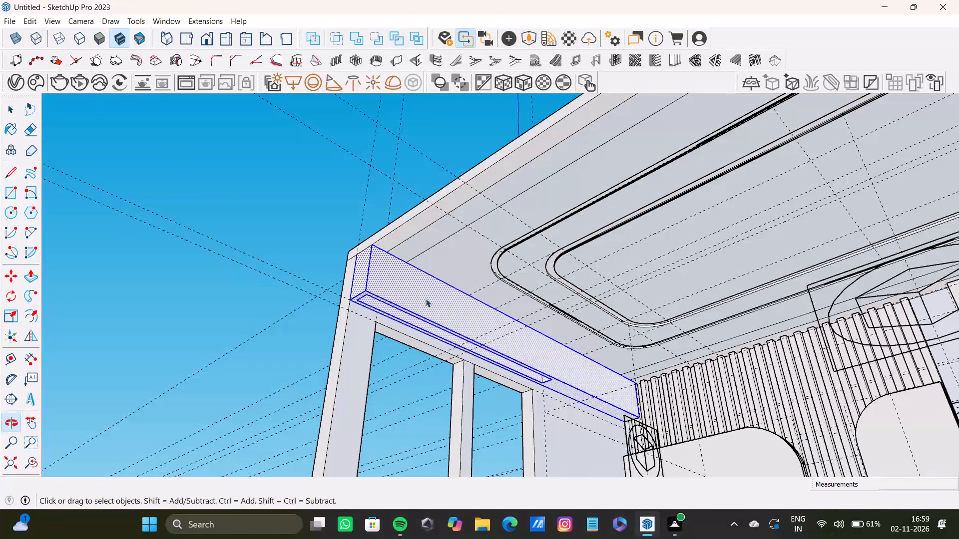
left_click(10, 136)
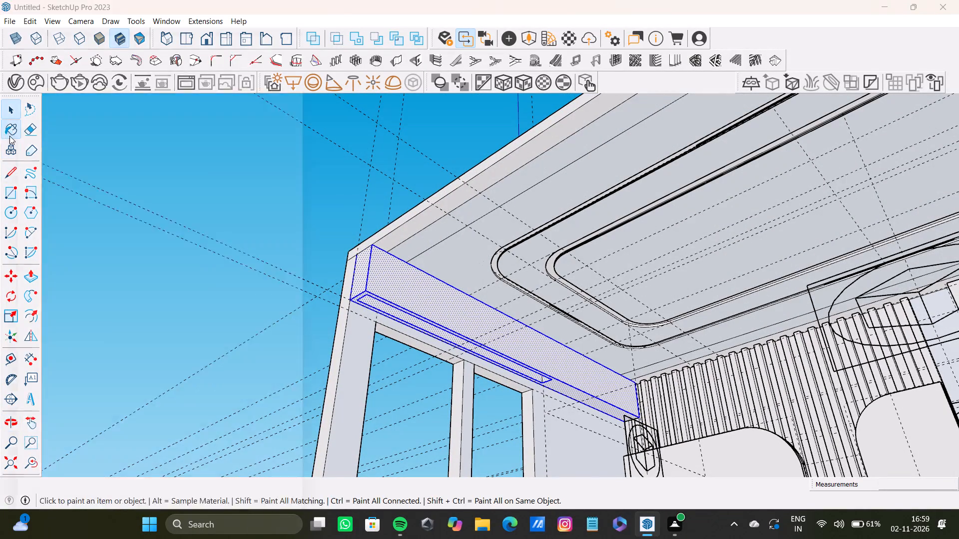
left_click(90, 222)
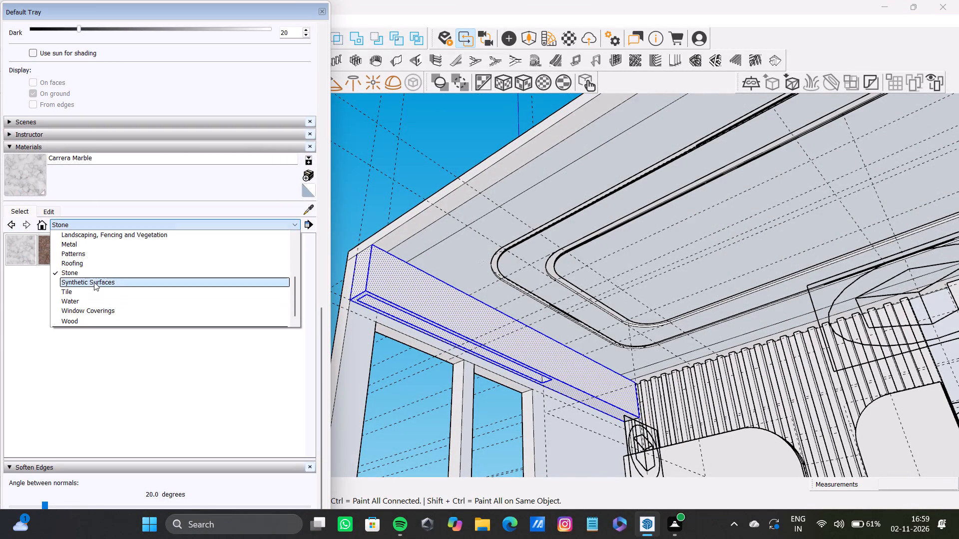
left_click(82, 321)
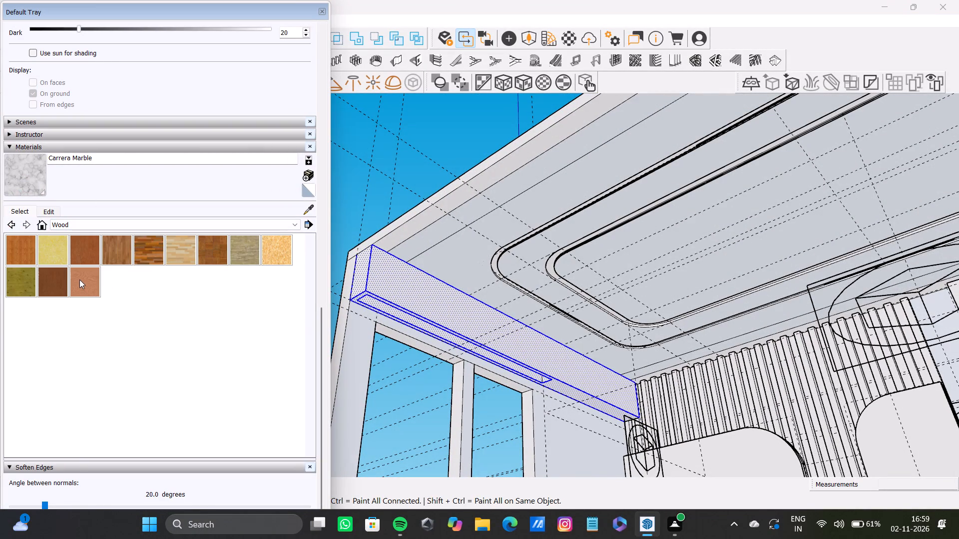
left_click(79, 279)
left_click(413, 295)
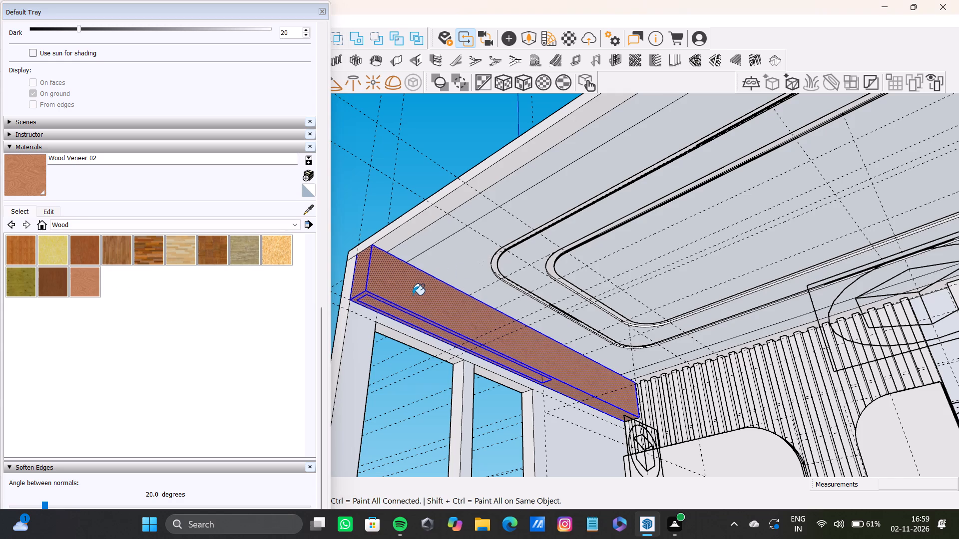
Select the upper-row front faces of the first two wall-hung cabinets beside the slatted panel, including the groove strips around them.
scroll(441, 347, "down", 17)
middle_click_drag(448, 343, 489, 421)
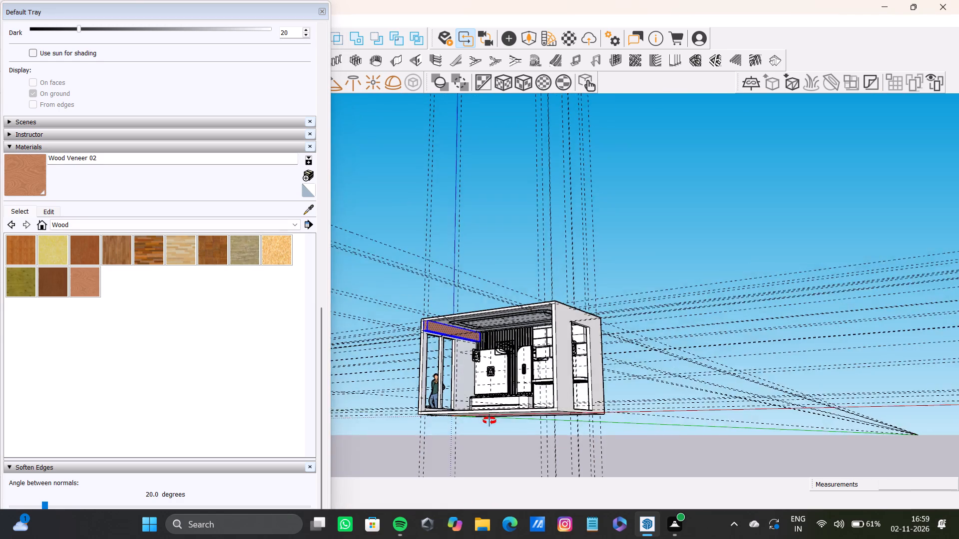
middle_click_drag(489, 421, 489, 409)
key("space")
scroll(463, 280, "up", 7)
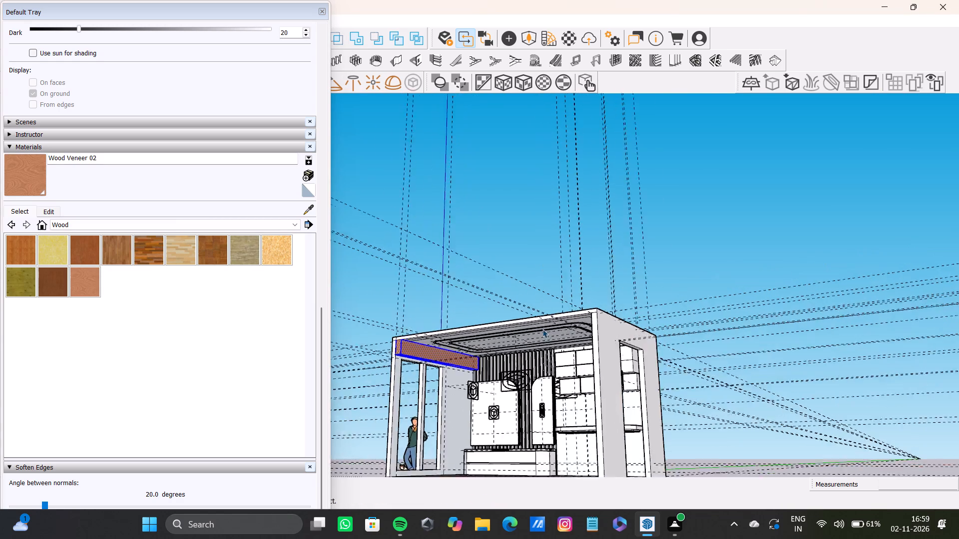
scroll(542, 329, "up", 7)
middle_click_drag(534, 395, 595, 251)
scroll(554, 302, "up", 4)
key("space")
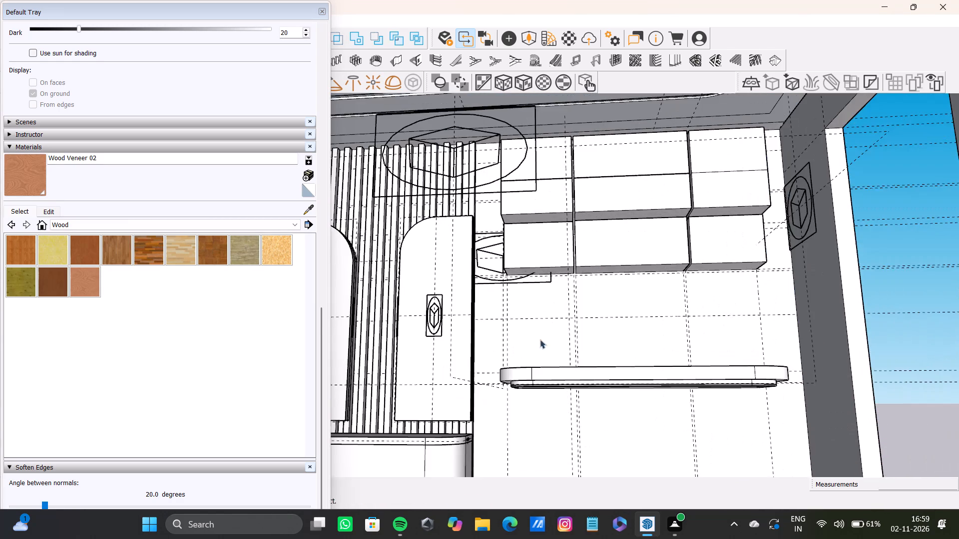
scroll(538, 357, "down", 5)
middle_click_drag(548, 346, 554, 299)
scroll(543, 269, "up", 10)
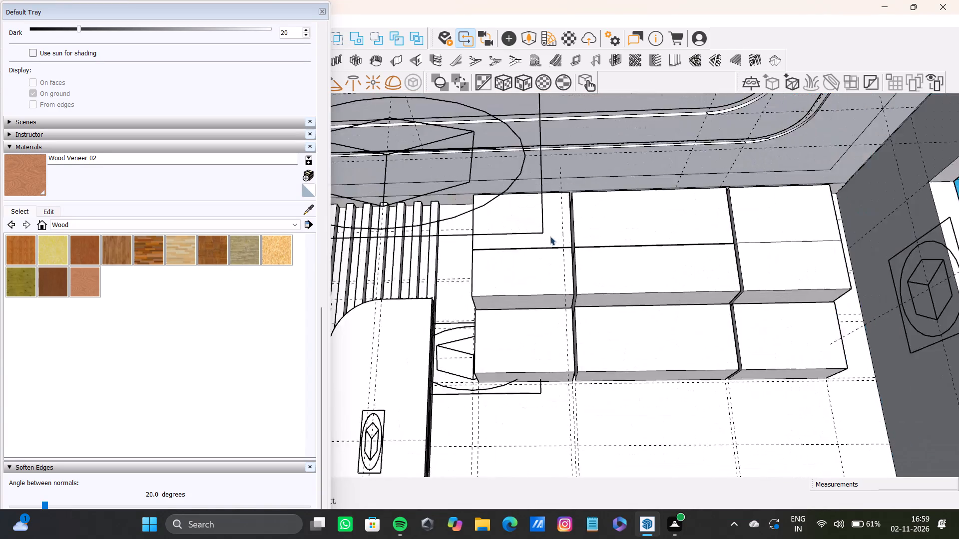
scroll(550, 236, "up", 4)
double_click(549, 235)
scroll(543, 246, "up", 9)
middle_click_drag(548, 237, 424, 253)
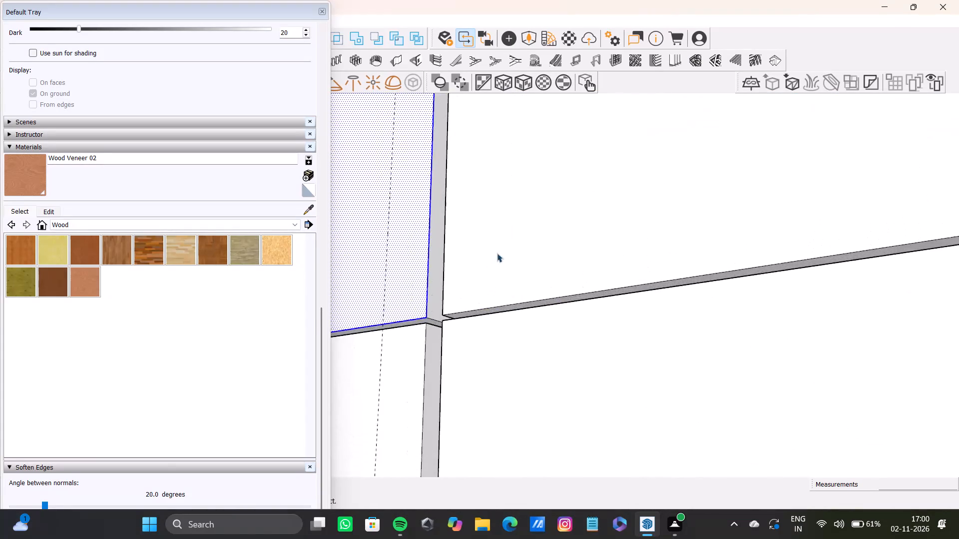
double_click(431, 327)
left_click(425, 333)
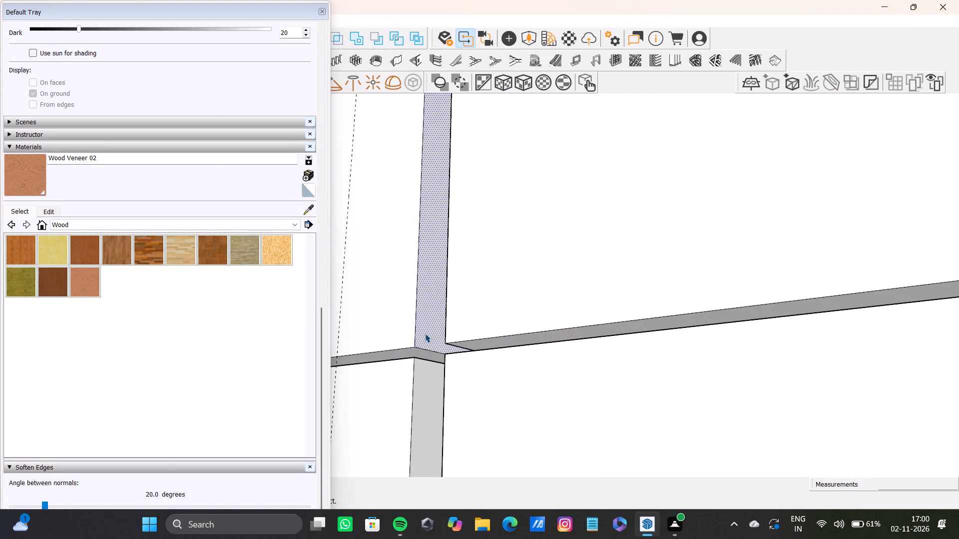
left_click(400, 322, "shift")
left_click(400, 322, "shift")
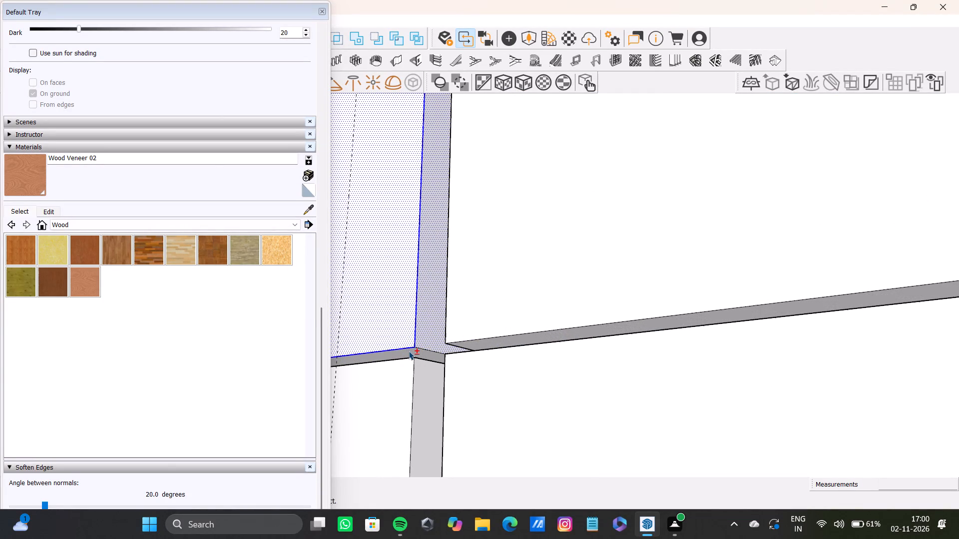
double_click(409, 351, "shift")
scroll(407, 351, "down", 9, "shift")
middle_click_drag(401, 350, 496, 357, "shift")
double_click(534, 315, "shift")
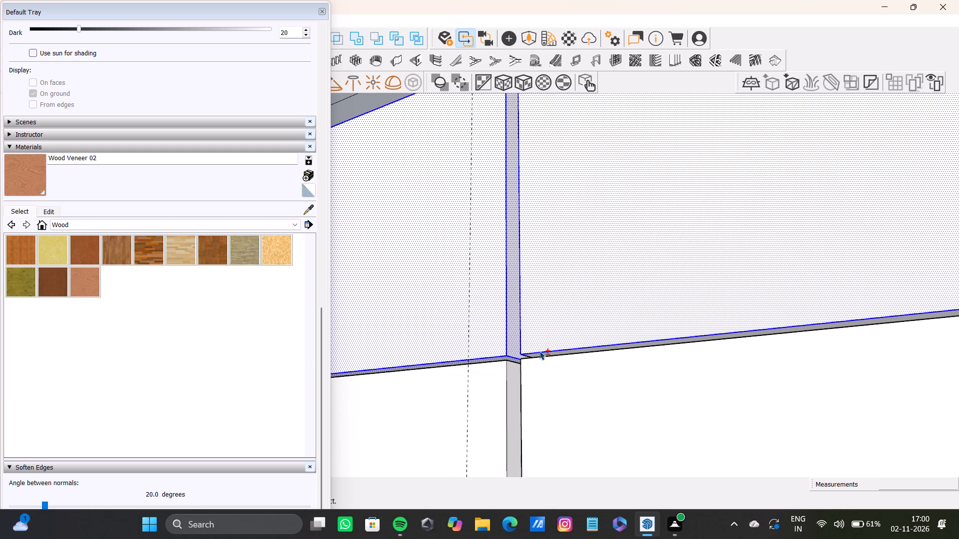
scroll(541, 360, "up", 15, "shift")
double_click(539, 348, "shift")
scroll(470, 349, "down", 9, "shift")
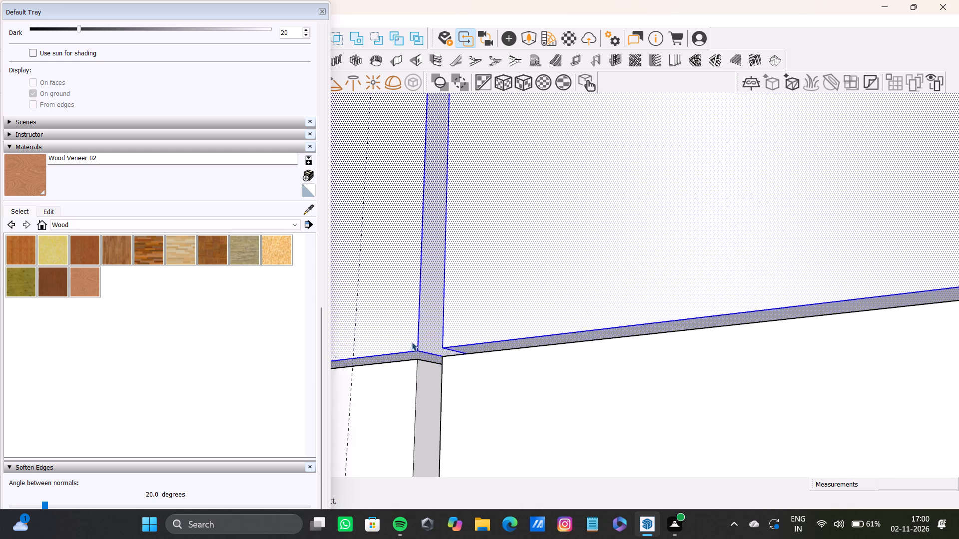
middle_click_drag(411, 341, 717, 319)
scroll(545, 319, "up", 5, "shift")
double_click(441, 322, "shift")
scroll(439, 322, "down", 9, "shift")
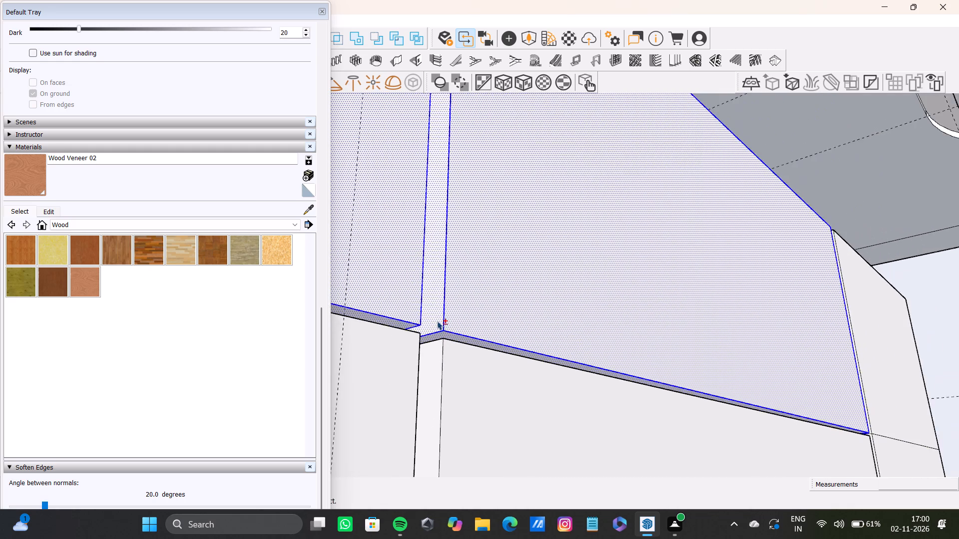
scroll(437, 321, "down", 14, "shift")
middle_click_drag(436, 319, 861, 341, "shift")
Add the protruding upper cabinets' end faces, second-row fronts, far cabinet's fronts and vertical groove strips to the selection.
scroll(715, 295, "up", 4, "shift")
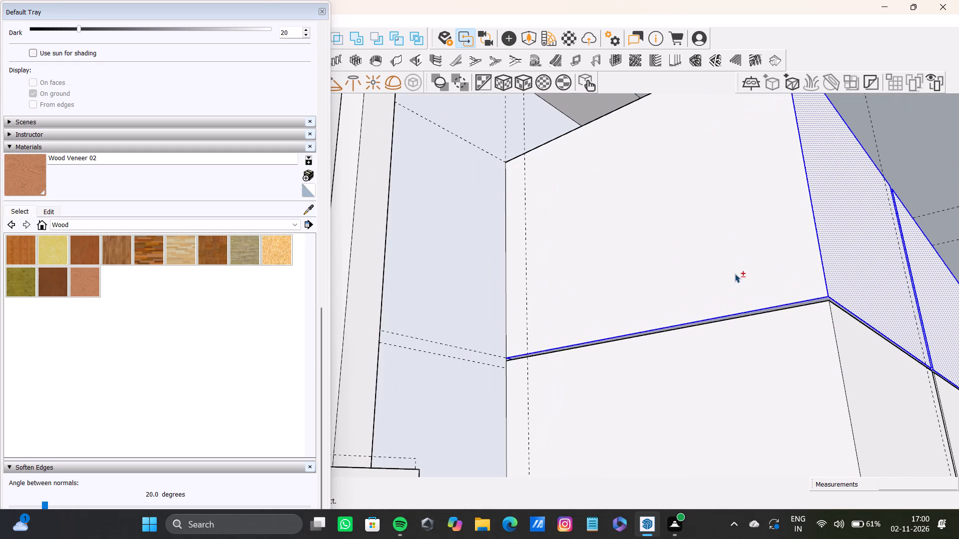
double_click(735, 273, "shift")
scroll(740, 338, "down", 4, "shift")
middle_click_drag(741, 337, 645, 311, "shift")
double_click(662, 374, "shift")
double_click(741, 384, "shift")
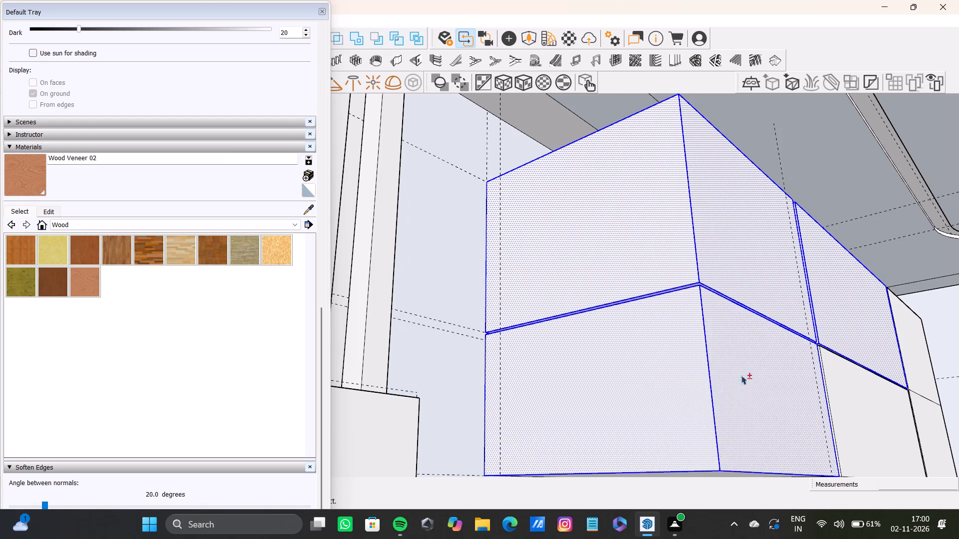
middle_click_drag(730, 370, 385, 300, "shift")
double_click(614, 358, "shift")
scroll(568, 381, "up", 12, "shift")
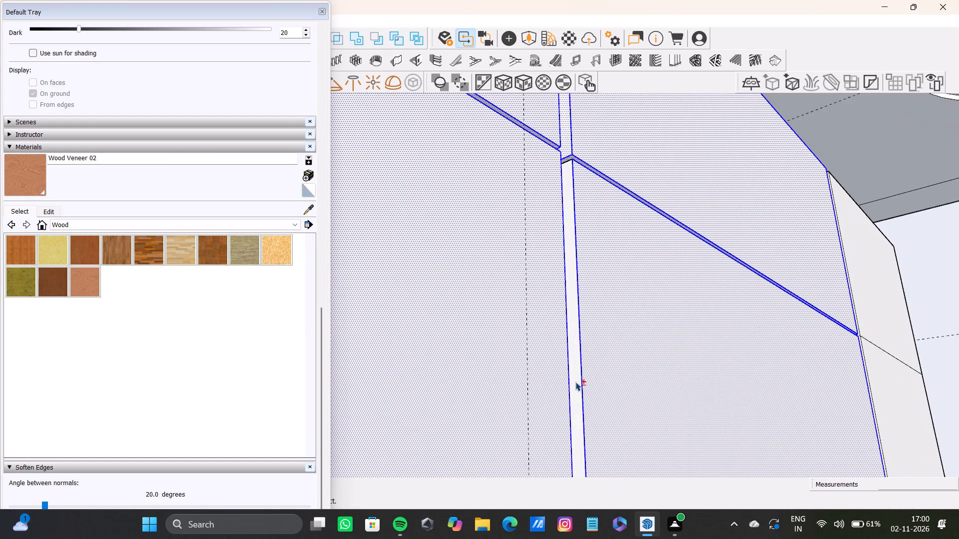
double_click(575, 382, "shift")
scroll(574, 380, "down", 10, "shift")
middle_click_drag(572, 364, 337, 323, "shift")
scroll(575, 317, "up", 7, "shift")
double_click(671, 287, "shift")
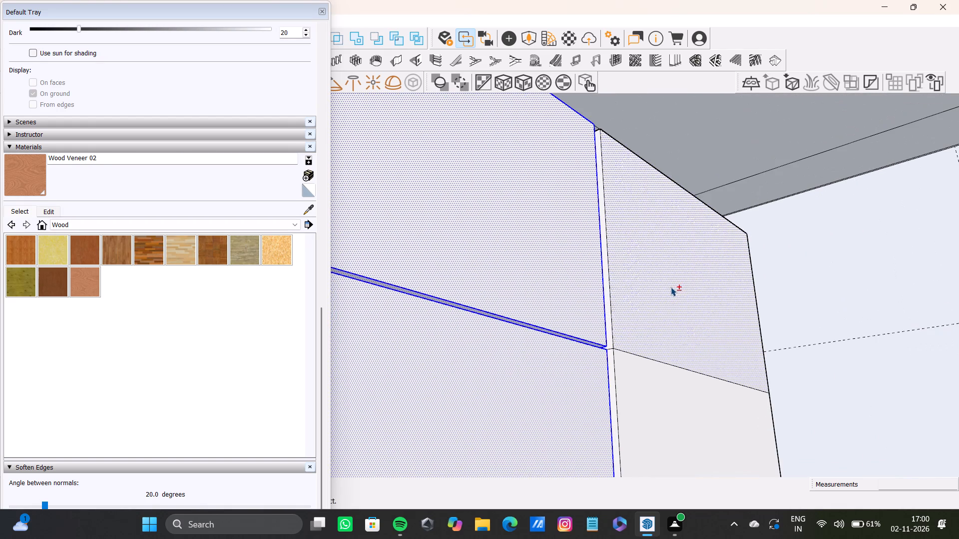
double_click(608, 342, "shift")
double_click(622, 368, "shift")
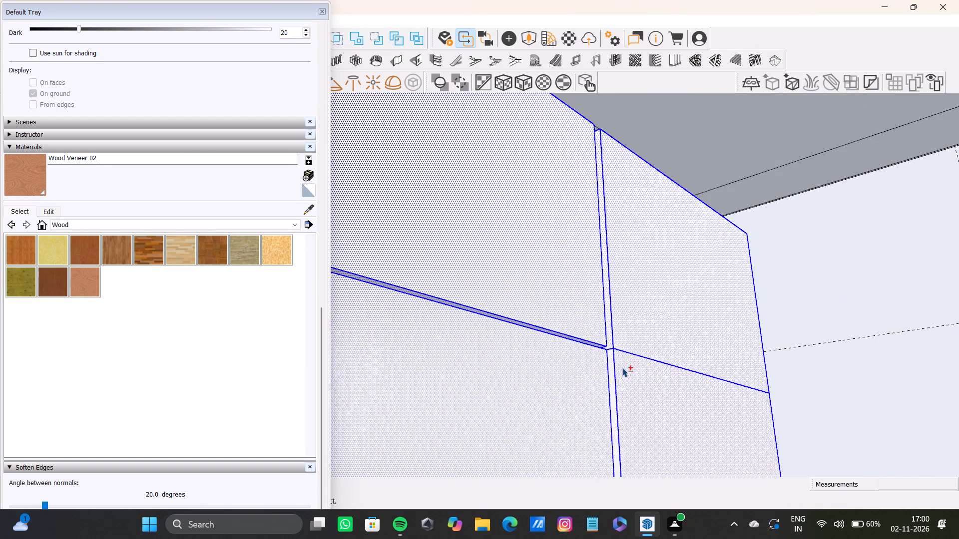
double_click(612, 374, "shift")
Add the undersides of the protruding upper cabinets, across all three units, to the selection.
scroll(610, 376, "down", 9, "shift")
middle_click_drag(612, 371, 602, 190, "shift")
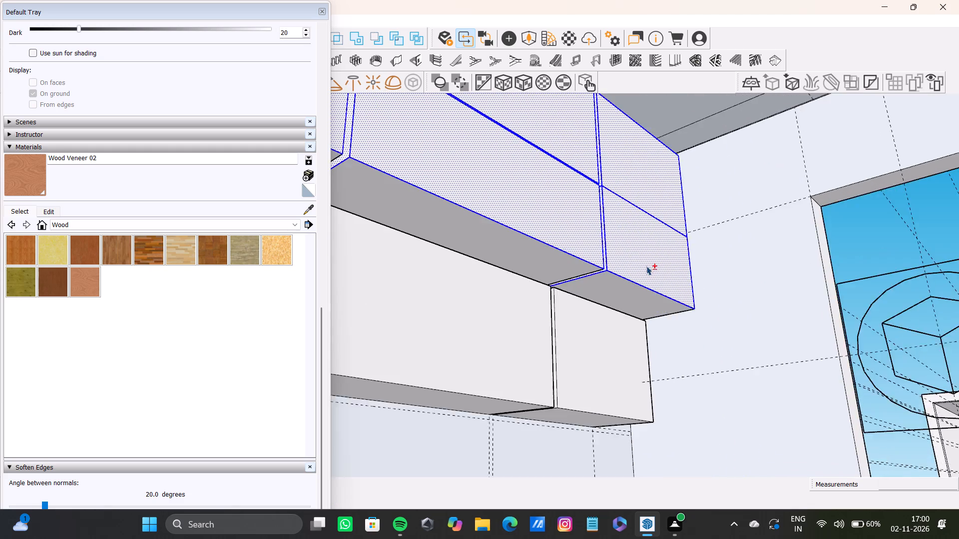
scroll(646, 270, "up", 8, "shift")
double_click(540, 309, "shift")
double_click(465, 291, "shift")
scroll(463, 283, "down", 3, "shift")
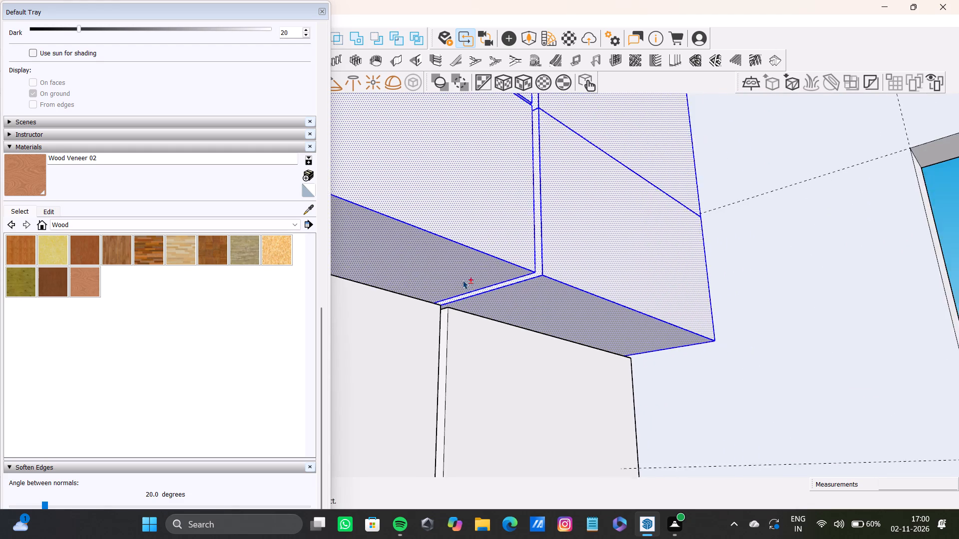
scroll(463, 280, "down", 8, "shift")
middle_click_drag(476, 277, 706, 276, "shift")
scroll(468, 189, "up", 4, "shift")
double_click(480, 166, "shift")
scroll(484, 198, "down", 7, "shift")
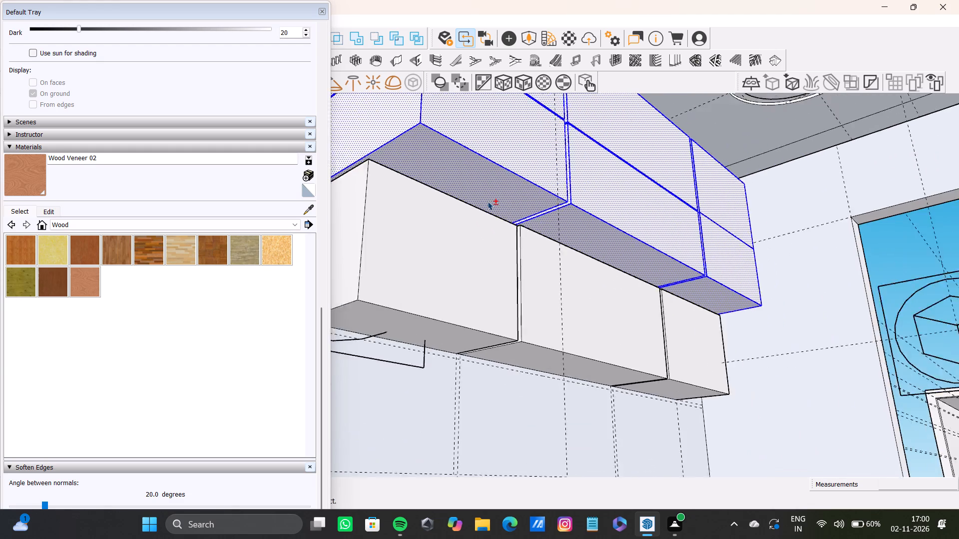
scroll(487, 201, "down", 1, "shift")
Add the lower-row cabinets' front faces, exposed end face and vertical groove strips to the selection.
middle_click_drag(478, 206, 574, 251, "shift")
scroll(524, 266, "up", 3, "shift")
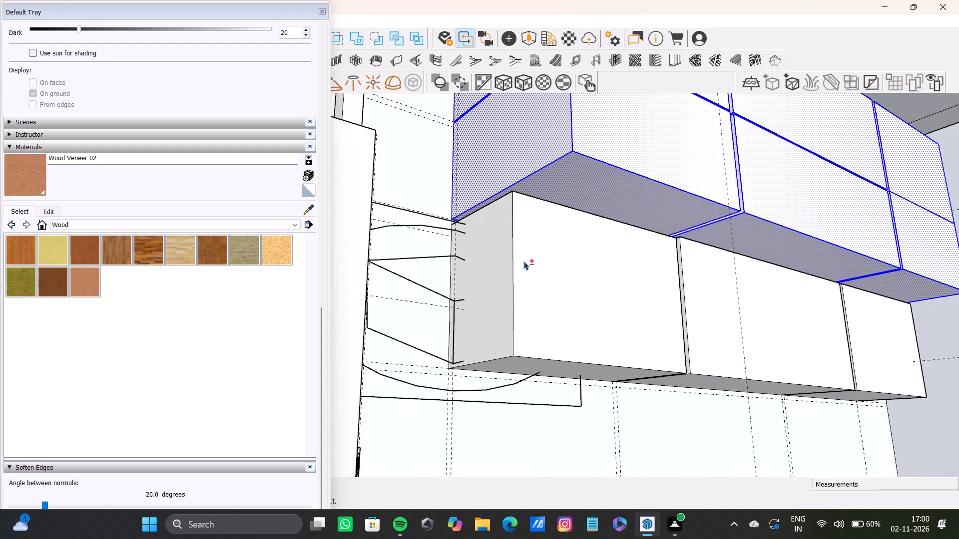
scroll(523, 261, "up", 3, "shift")
double_click(535, 257, "shift")
double_click(458, 282, "shift")
middle_click_drag(708, 295, 470, 284, "shift")
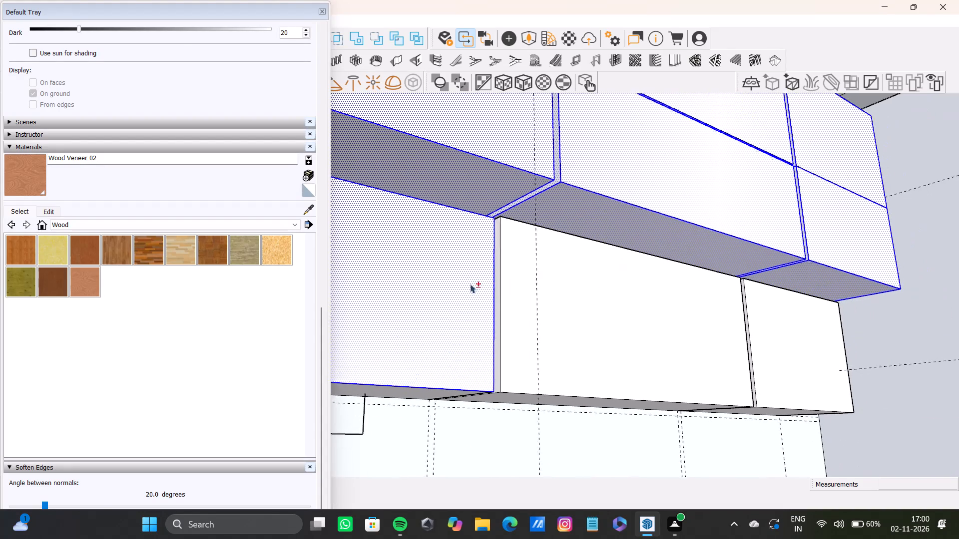
middle_click_drag(470, 284, 470, 282, "shift")
double_click(517, 291, "shift")
scroll(502, 294, "up", 11, "shift")
double_click(489, 296, "shift")
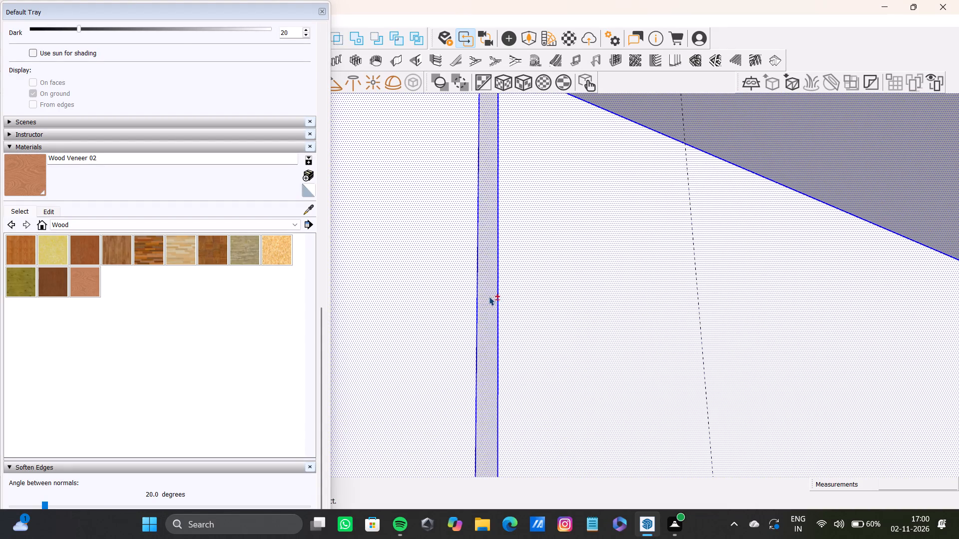
scroll(499, 301, "down", 13, "shift")
middle_click_drag(540, 303, 295, 276, "shift")
scroll(563, 308, "up", 12, "shift")
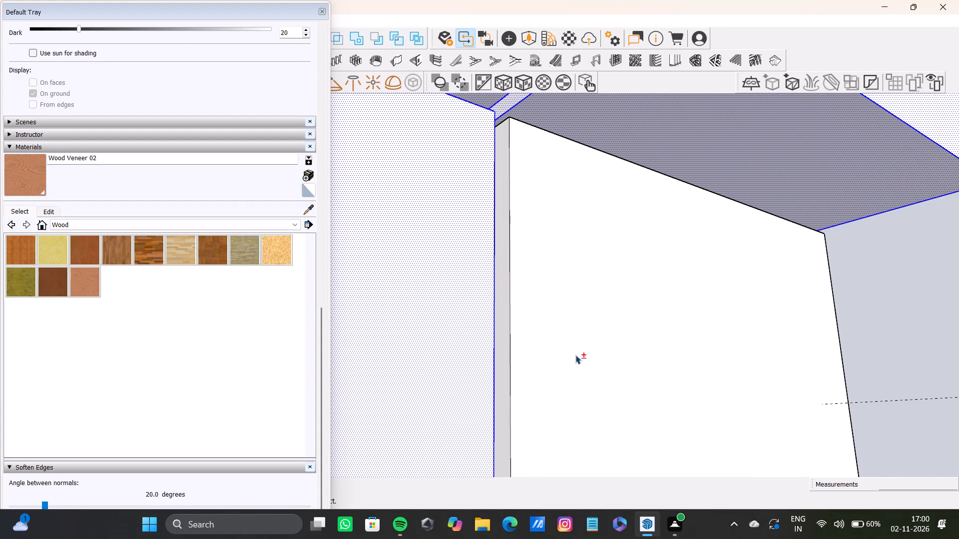
double_click(575, 355, "shift")
double_click(506, 366, "shift")
scroll(505, 358, "down", 9, "shift")
Add the undersides of the three lower-row cabinets to the selection.
middle_click_drag(504, 355, 511, 241, "shift")
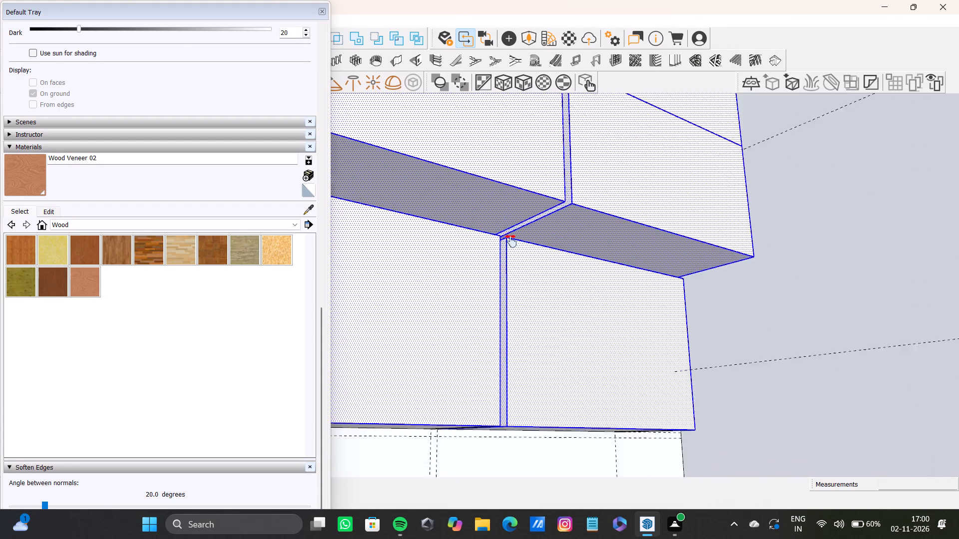
middle_click_drag(511, 241, 530, 190, "shift")
middle_click_drag(563, 248, 662, 144, "shift")
scroll(610, 240, "up", 4, "shift")
double_click(634, 202, "shift")
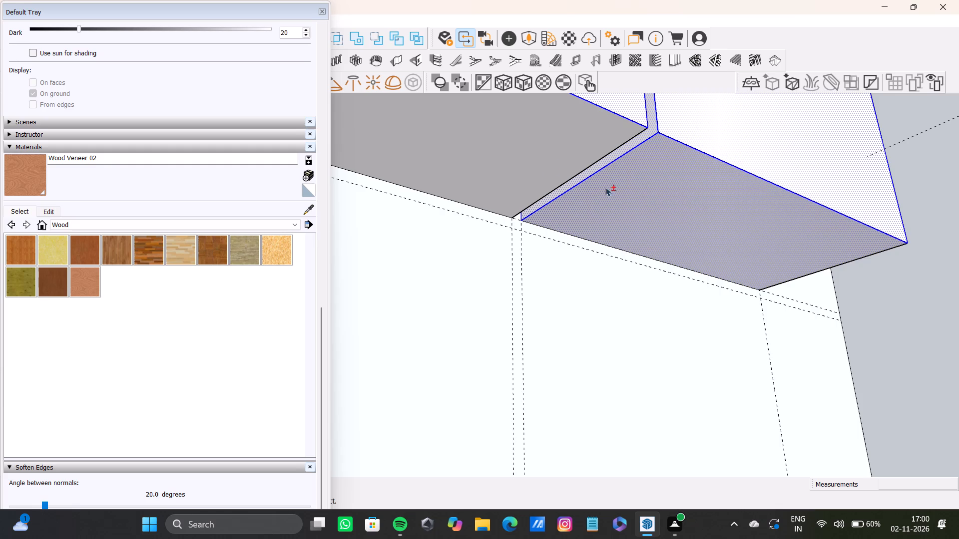
double_click(515, 145, "shift")
scroll(499, 171, "down", 13, "shift")
middle_click_drag(495, 171, 766, 265, "shift")
double_click(581, 193, "shift")
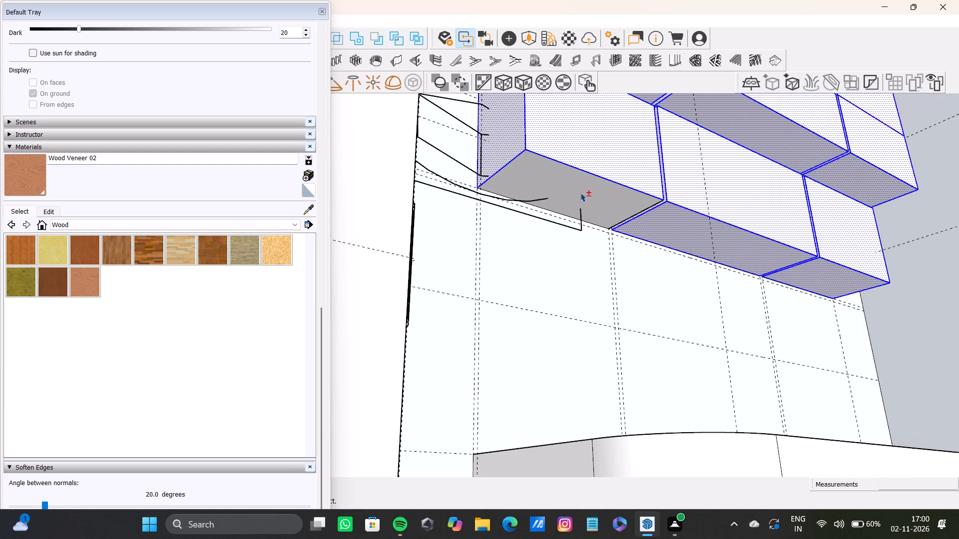
scroll(570, 184, "down", 3, "shift")
double_click(569, 179, "shift")
scroll(569, 180, "down", 3)
Add the opposite side faces of the lower row's two vertical grooves to the selection.
middle_click_drag(525, 162, 339, 174)
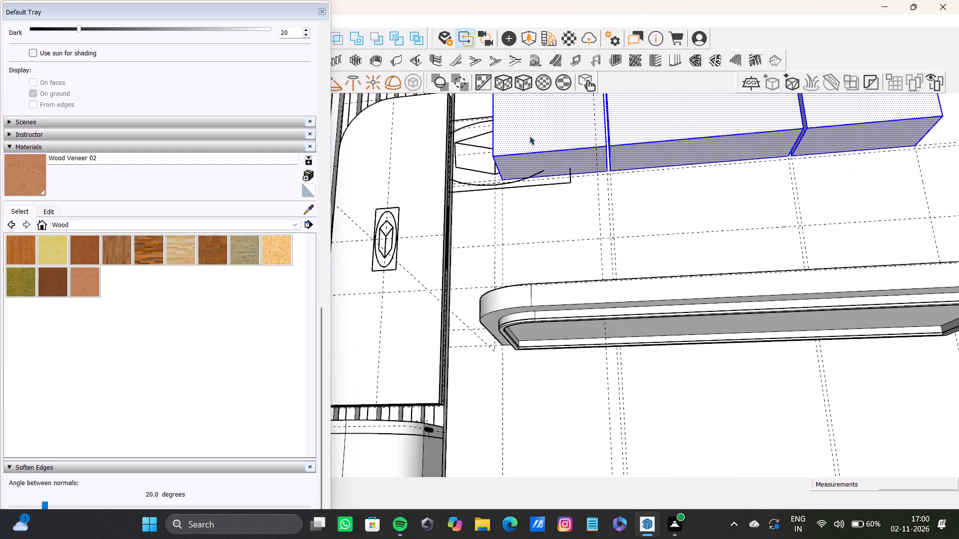
scroll(588, 124, "up", 20)
scroll(588, 124, "up", 5)
middle_click_drag(620, 143, 581, 178)
double_click(547, 252, "shift")
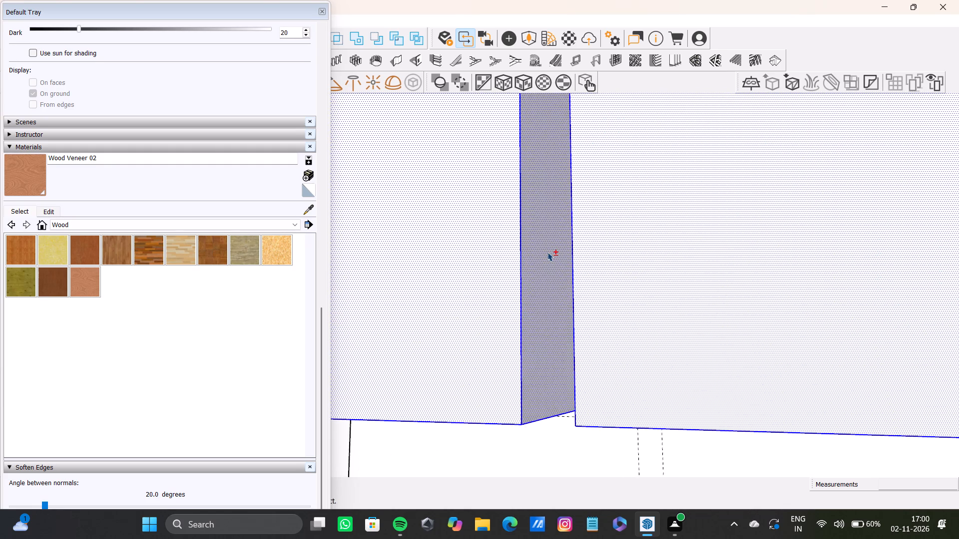
scroll(547, 252, "down", 12, "shift")
middle_click_drag(502, 273, 336, 325, "shift")
scroll(635, 244, "down", 4, "shift")
middle_click_drag(620, 252, 379, 284, "shift")
scroll(674, 260, "down", 3, "shift")
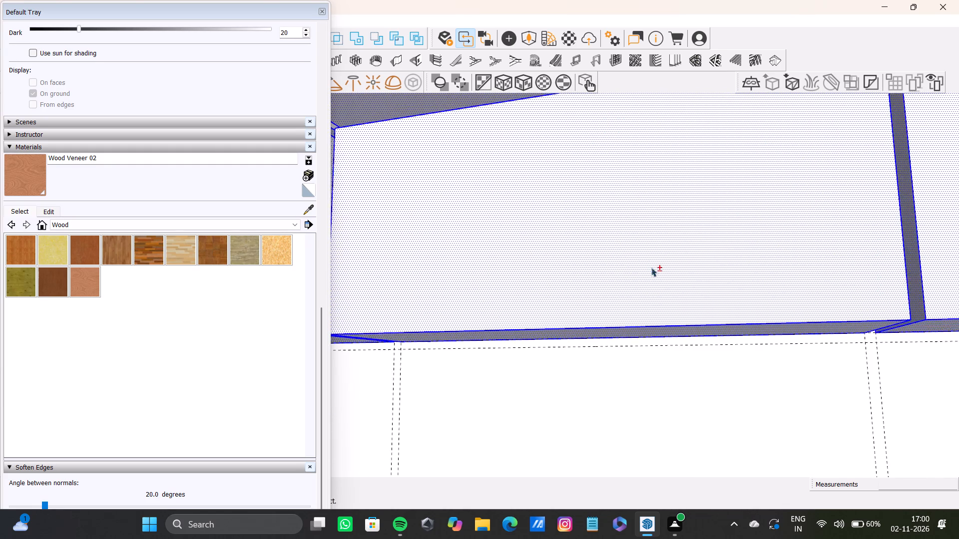
middle_click_drag(653, 258, 472, 273, "shift")
scroll(733, 266, "up", 9, "shift")
middle_click_drag(719, 277, 697, 284)
scroll(668, 285, "up", 5, "shift")
left_click(640, 274, "shift")
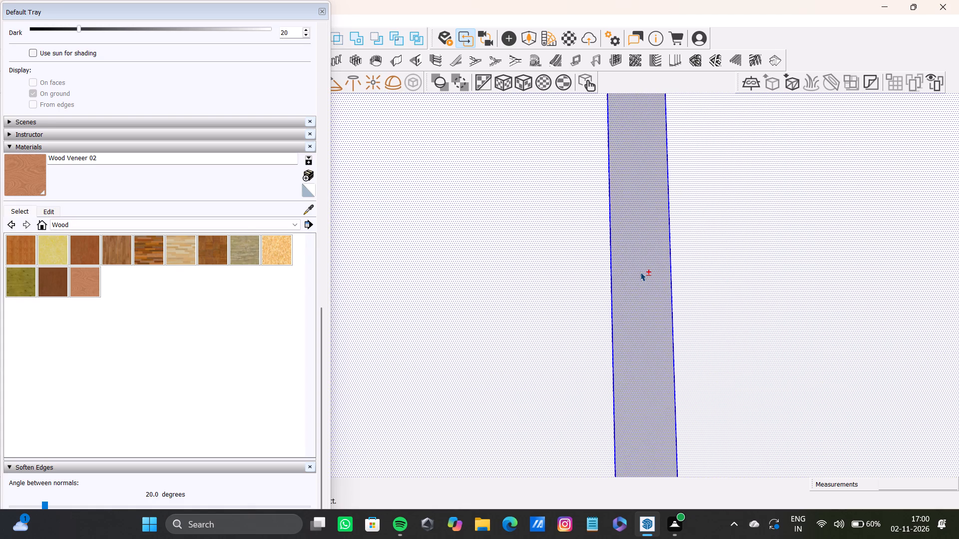
scroll(640, 272, "down", 16, "shift")
scroll(648, 264, "down", 6, "shift")
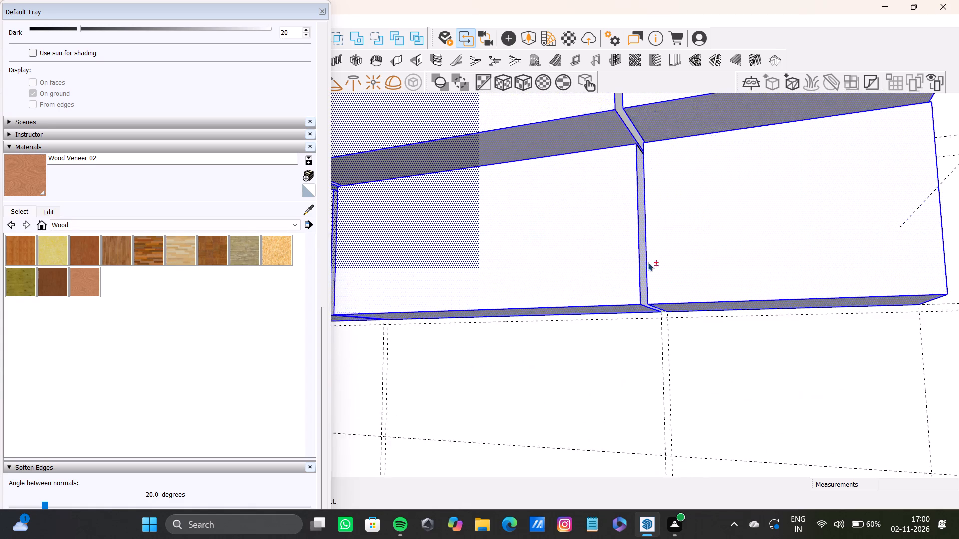
Add the far cabinet's outer end faces, on both the lower row and the protruding upper rows, to the selection.
middle_click_drag(639, 255, 479, 336, "shift")
scroll(739, 249, "up", 12)
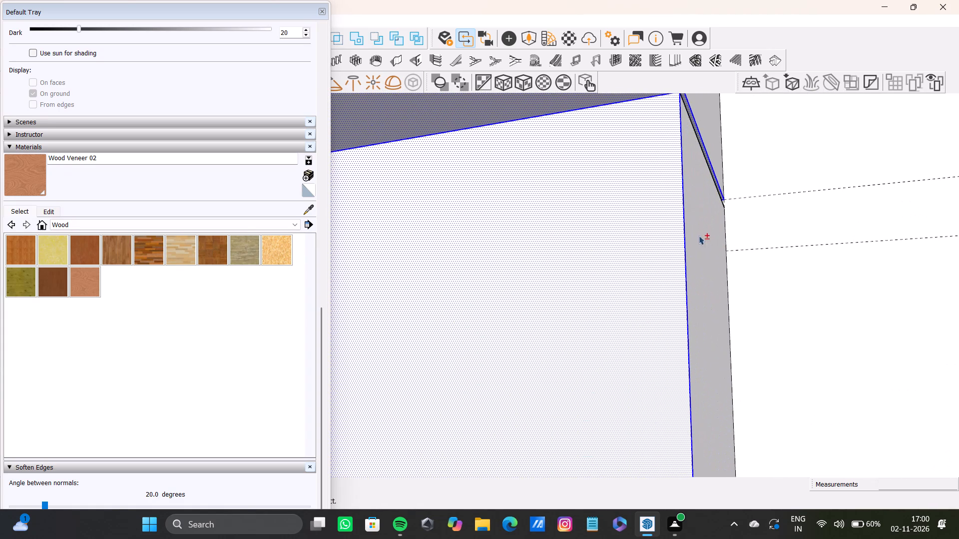
left_click(690, 223, "shift")
left_click(717, 109, "shift")
scroll(693, 119, "down", 16, "shift")
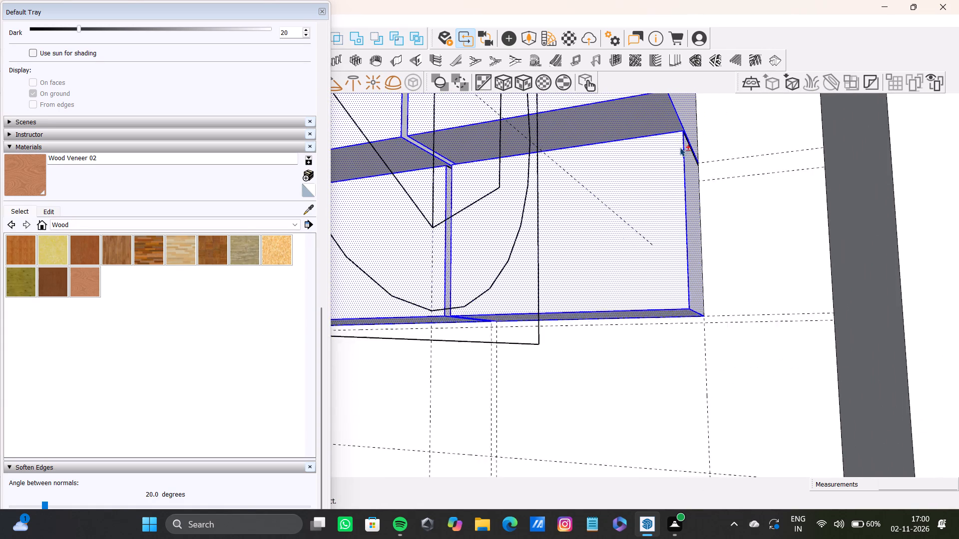
scroll(680, 147, "down", 2, "shift")
middle_click_drag(680, 156, 673, 362, "shift")
scroll(665, 213, "up", 3, "shift")
left_click(670, 206, "shift")
scroll(644, 217, "down", 3, "shift")
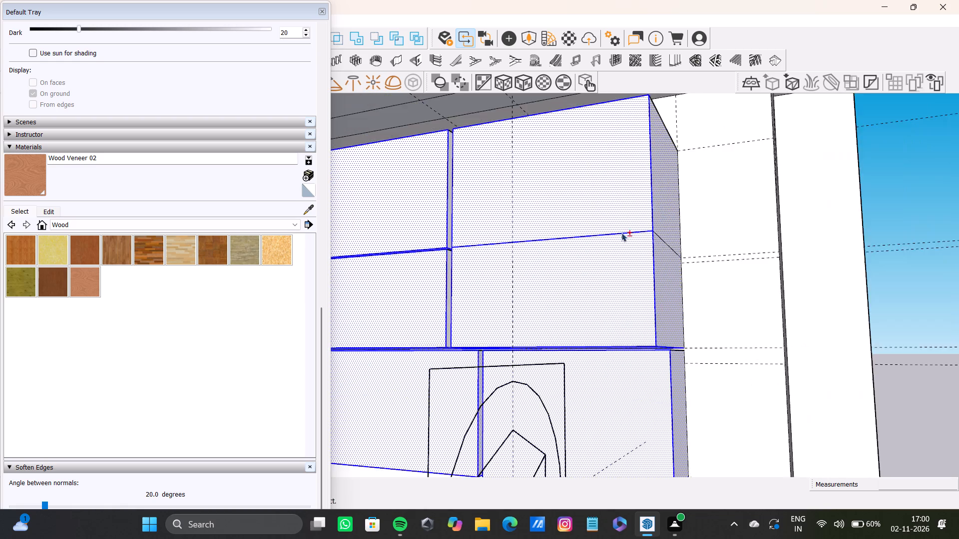
scroll(621, 233, "down", 5, "shift")
Move the floating Default Tray clear of the model view.
left_click_drag(192, 10, 192, 13, "shift")
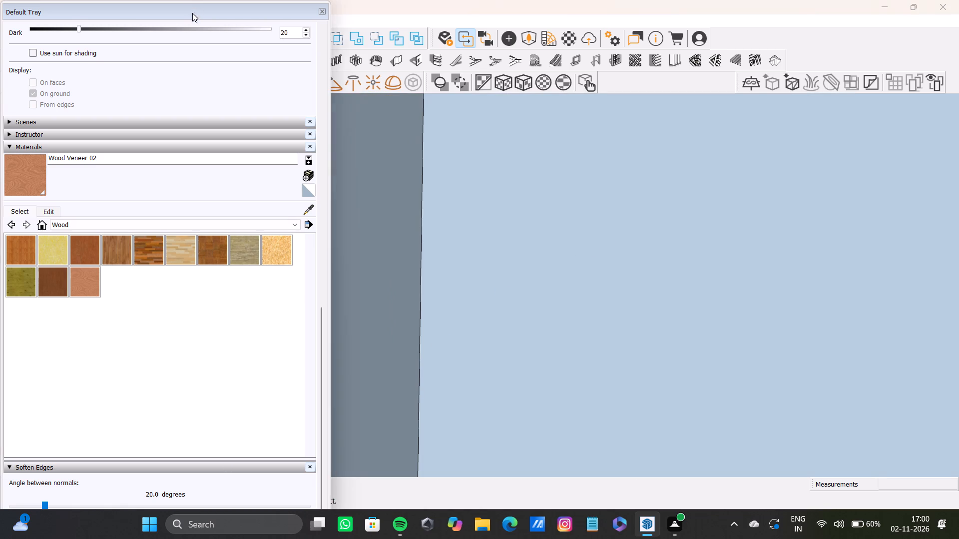
left_click_drag(192, 13, 732, 509, "shift")
Add the upper and second-row groove faces between the middle and far cabinets to the selection.
left_click(7, 466, "shift")
middle_click_drag(243, 363, 353, 355)
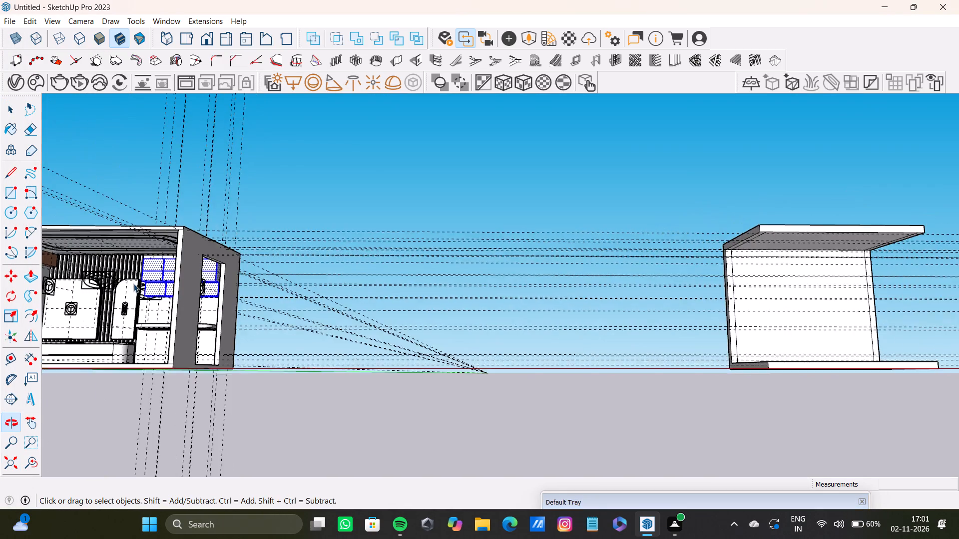
scroll(135, 277, "up", 20)
scroll(135, 277, "up", 17)
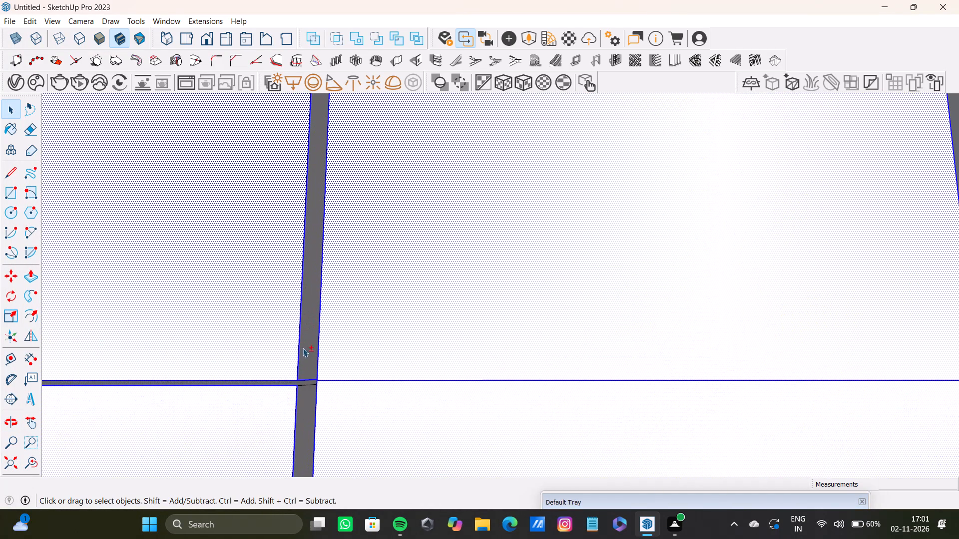
left_click(304, 346, "shift")
left_click(306, 404, "shift")
scroll(298, 385, "down", 11, "shift")
Add the second-row vertical groove face between the first two cabinets and the adjoining horizontal groove faces to the selection.
middle_click_drag(273, 307, 590, 321, "shift")
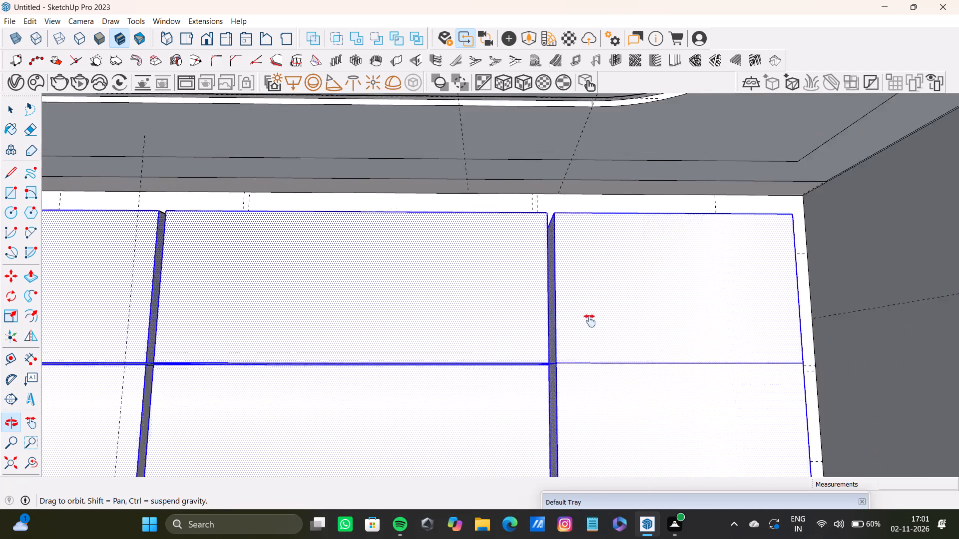
middle_click_drag(590, 321, 581, 298, "shift")
scroll(541, 297, "up", 8, "shift")
scroll(147, 367, "down", 1, "shift")
middle_click_drag(151, 366, 498, 352, "shift")
scroll(385, 333, "up", 4, "shift")
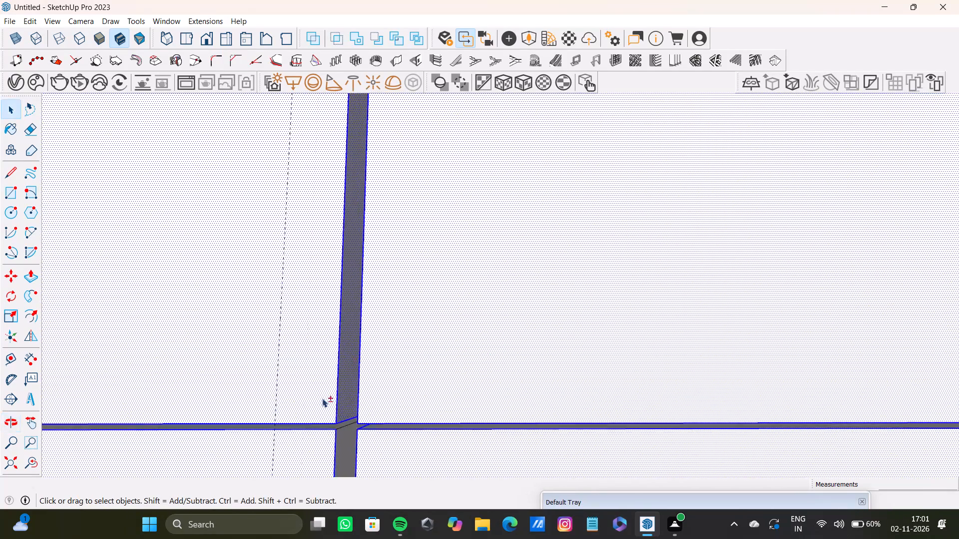
left_click(345, 447, "shift")
scroll(328, 436, "up", 7, "shift")
left_click(327, 438, "shift")
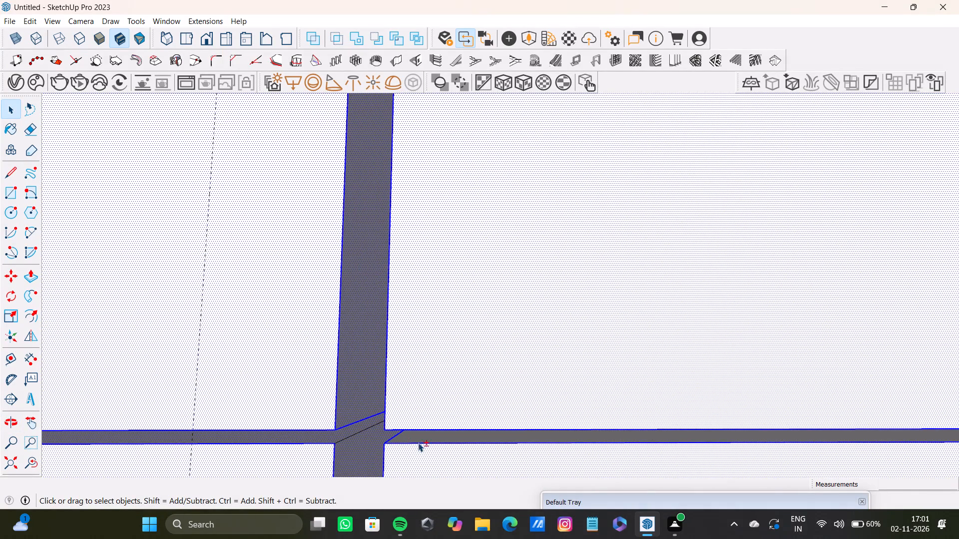
left_click(419, 439, "shift")
scroll(418, 439, "down", 20, "shift")
scroll(418, 439, "down", 1, "shift")
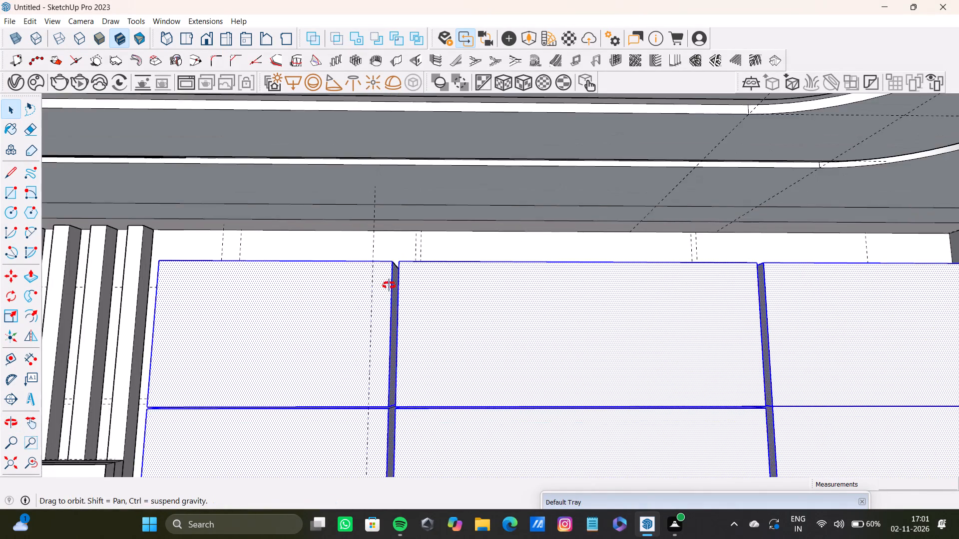
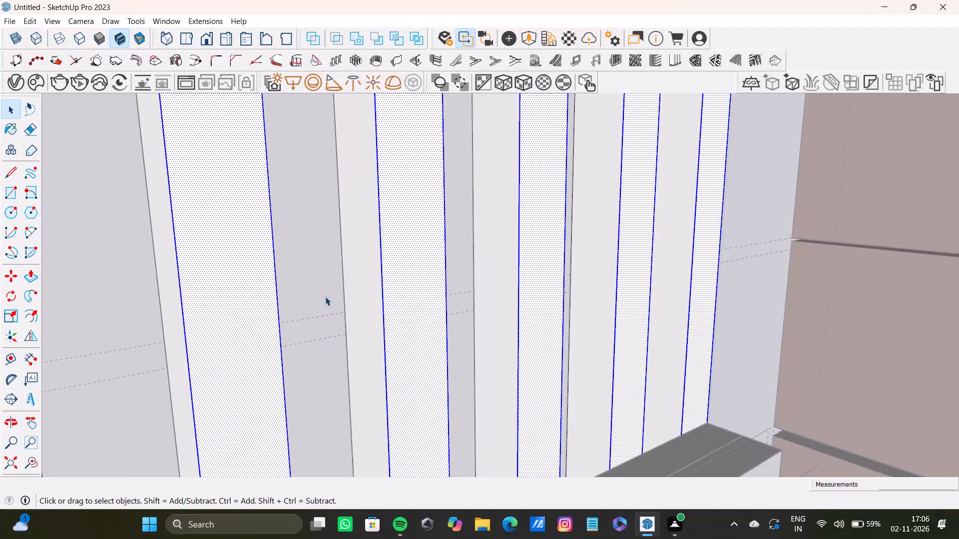
Examine the selected vertical wall slats around the arched panels beside the overhead cabinets.
scroll(327, 227, "down", 20)
scroll(327, 227, "down", 5)
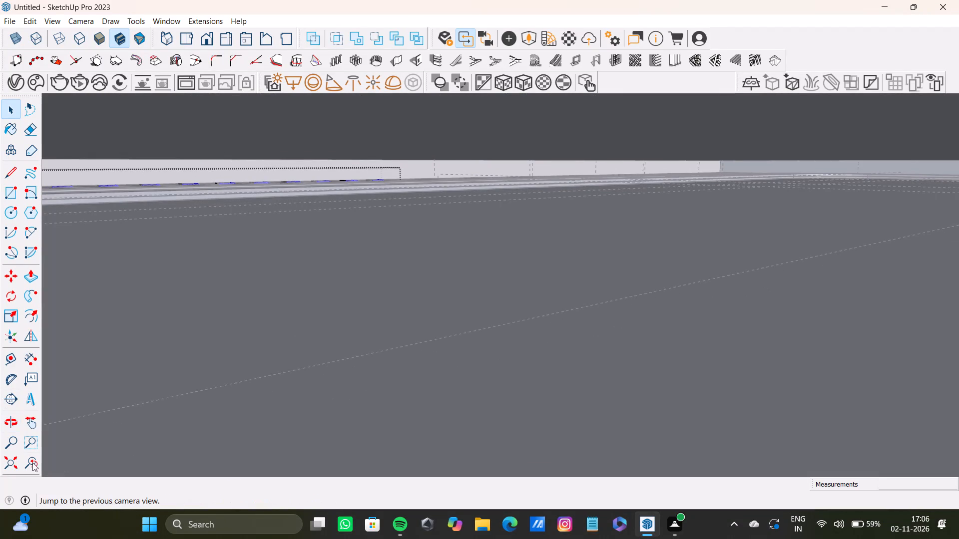
left_click(17, 458)
scroll(389, 206, "up", 9)
scroll(219, 174, "down", 3)
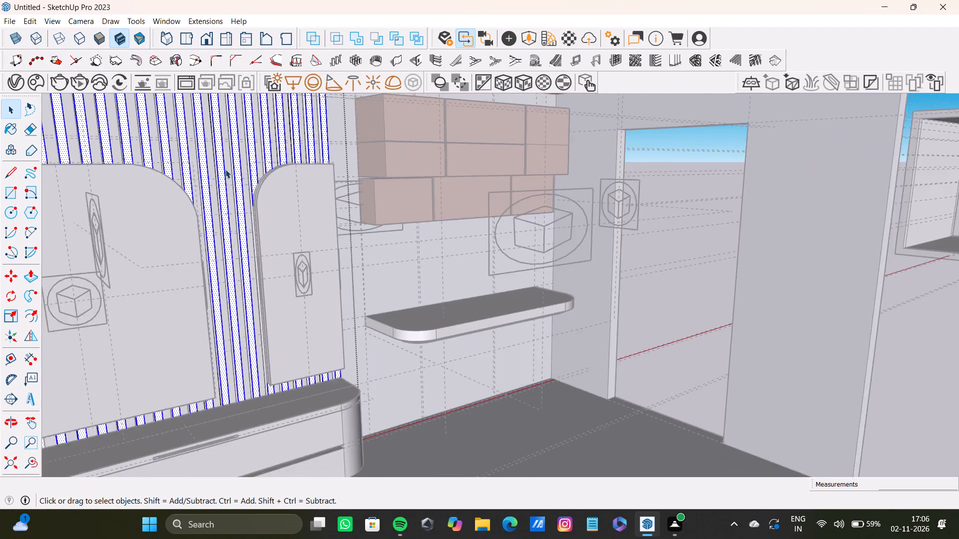
scroll(225, 169, "down", 2)
middle_click_drag(226, 169, 338, 222, "shift")
scroll(330, 215, "up", 8)
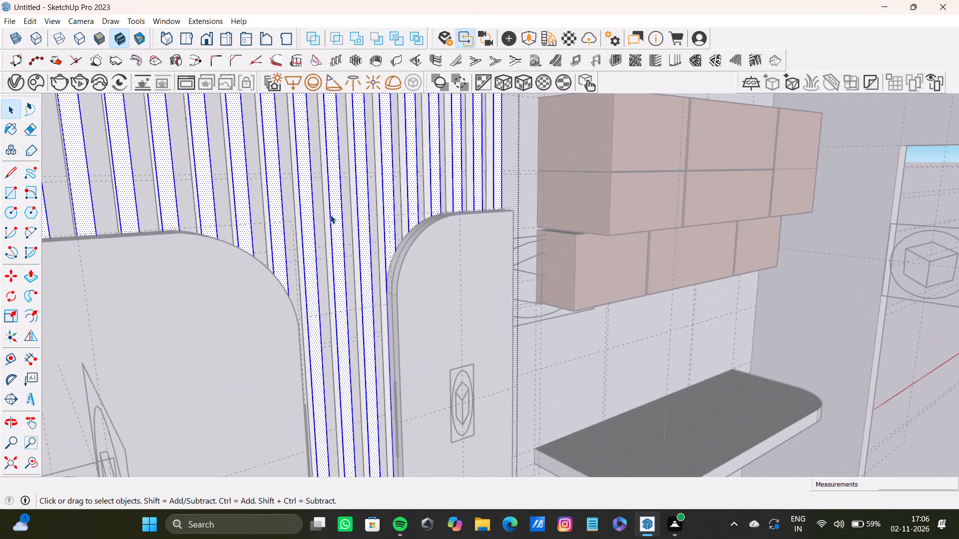
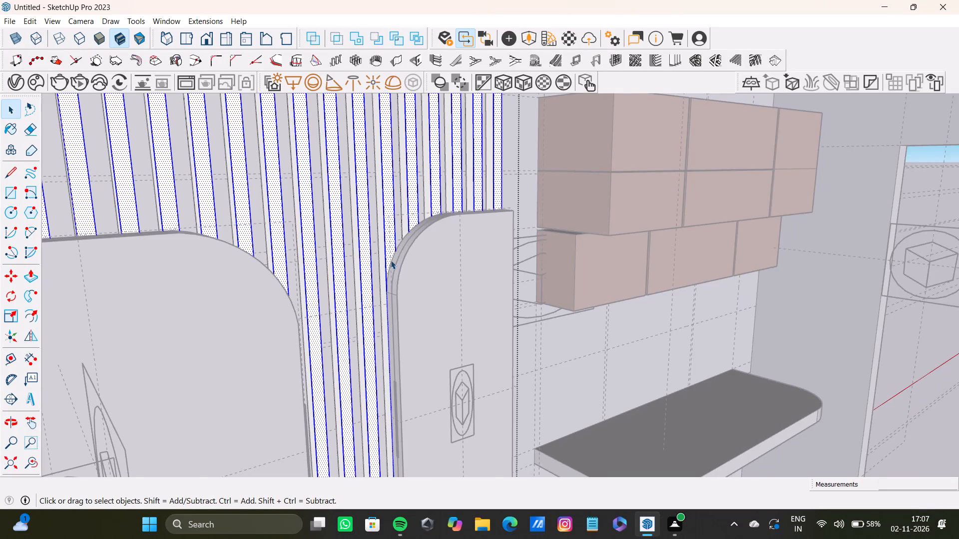
Activate the Paint Bucket tool and bring up the materials library for painting the selected vertical wall slats.
scroll(391, 260, "down", 20)
middle_click_drag(404, 336, 245, 174, "shift")
scroll(507, 290, "up", 10)
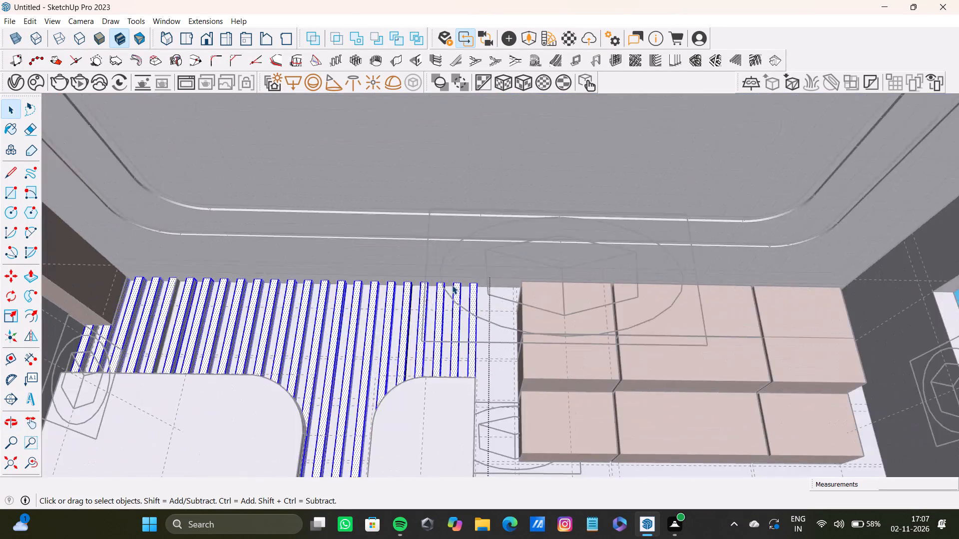
scroll(452, 285, "up", 5)
scroll(405, 236, "down", 11)
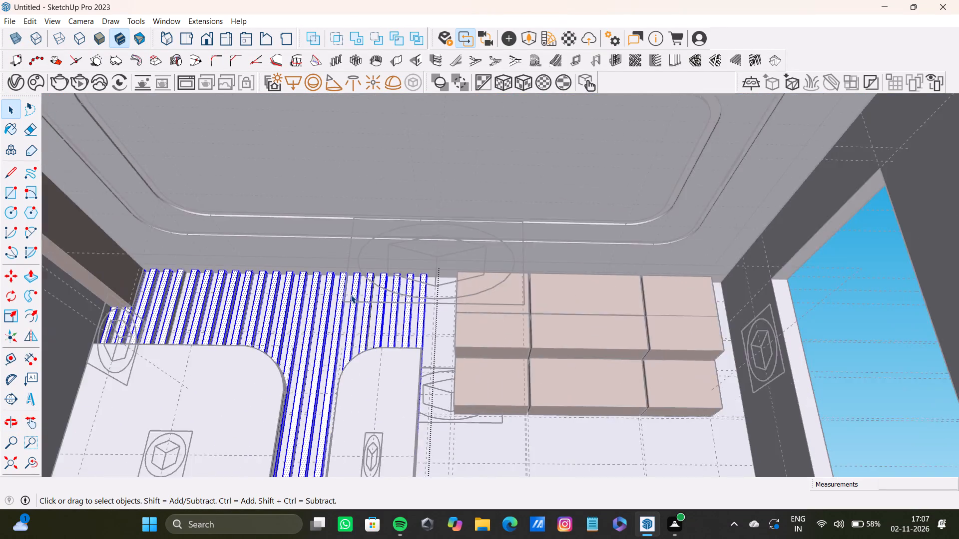
scroll(351, 294, "down", 5)
middle_click_drag(346, 306, 326, 344, "shift")
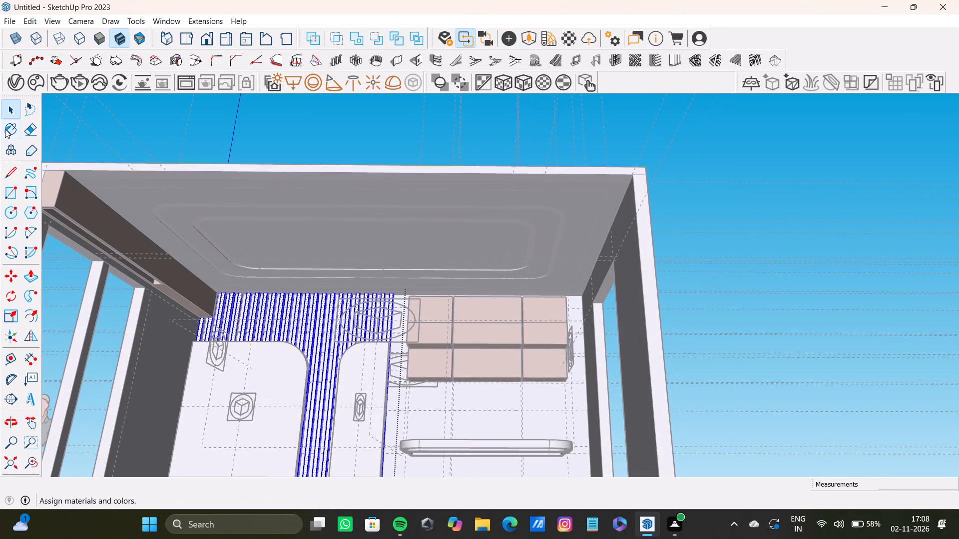
left_click(5, 129)
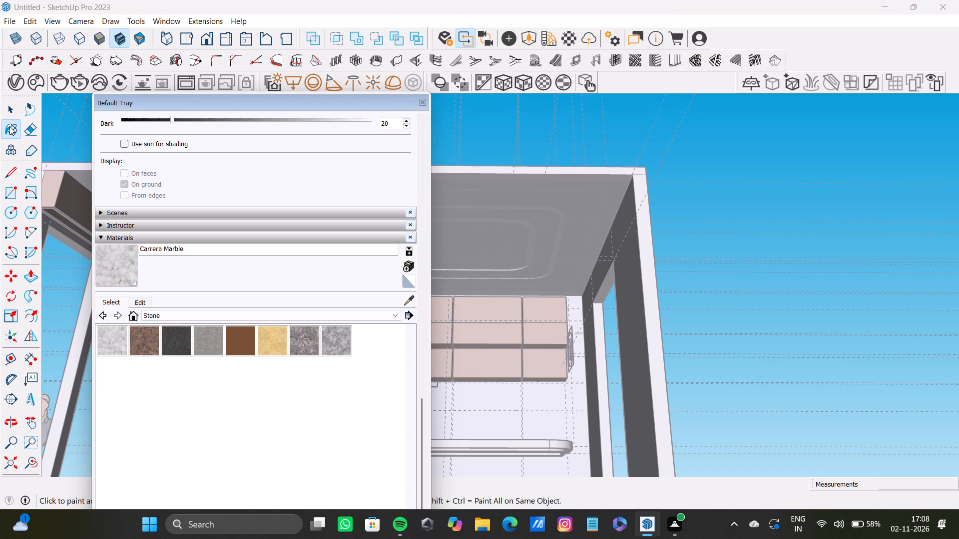
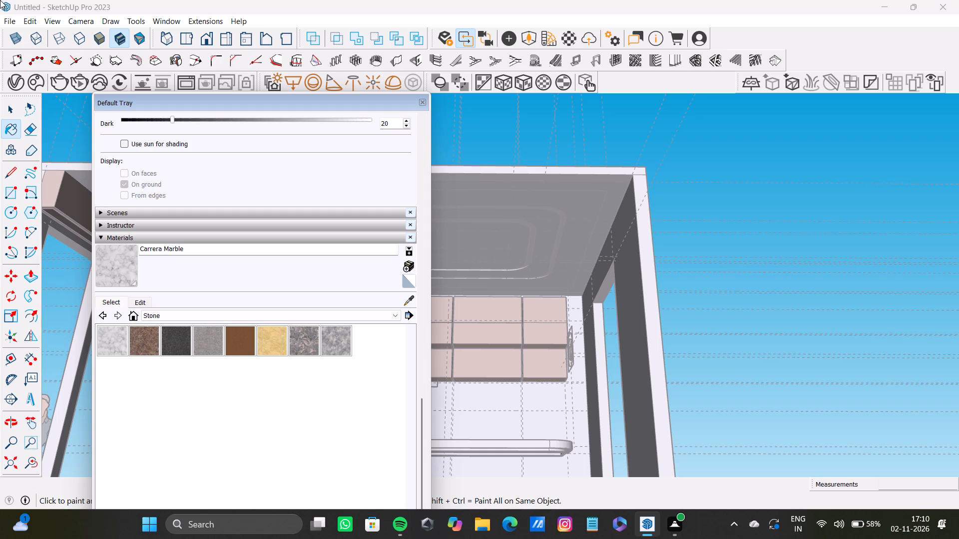
Dismiss the Default Tray and examine the selected slat panelling, arched panels and wall cabinets from the front of the room.
left_click(435, 128)
left_click(420, 104)
scroll(413, 354, "down", 14)
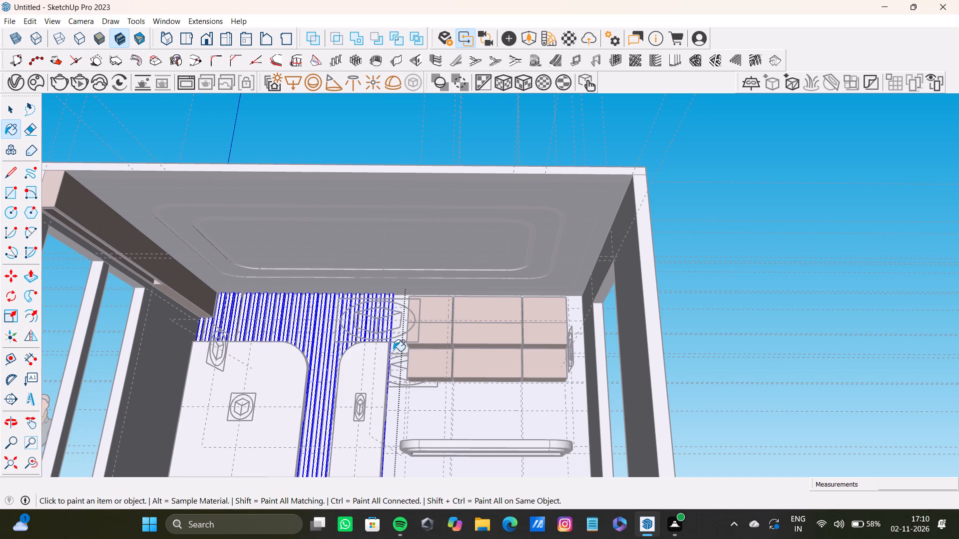
scroll(393, 351, "down", 18)
middle_click_drag(423, 332, 501, 426, "shift")
scroll(489, 374, "up", 9)
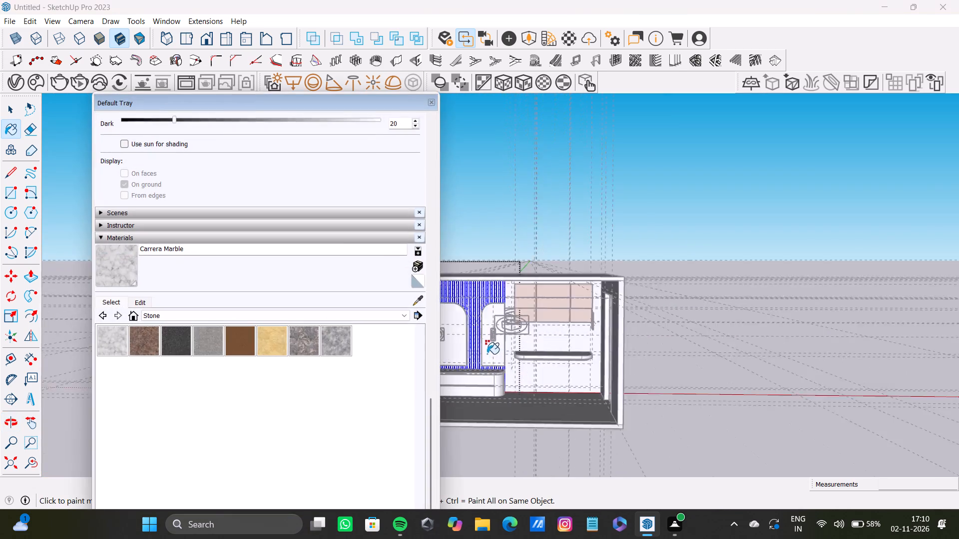
left_click(430, 102)
scroll(508, 475, "up", 10)
middle_click_drag(485, 347, 428, 377, "shift")
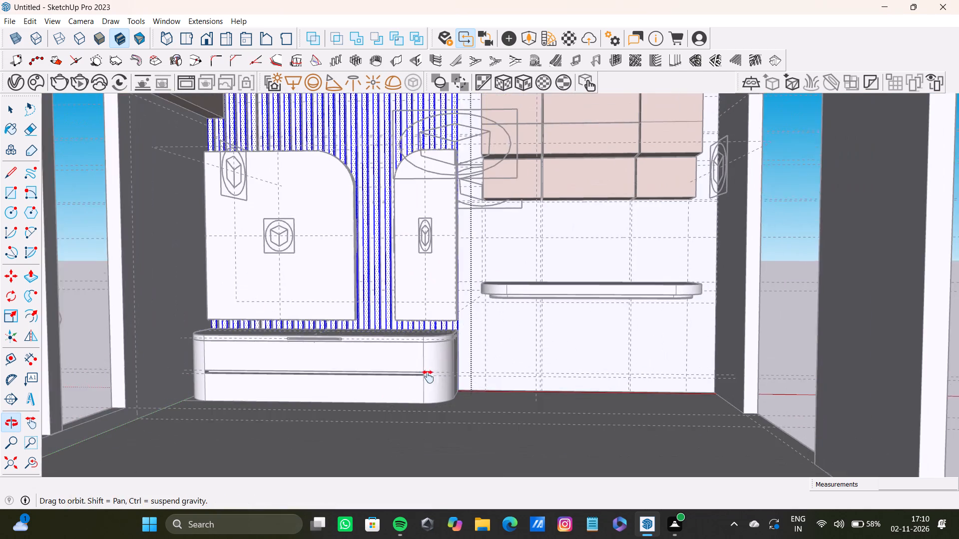
middle_click_drag(428, 377, 427, 377, "shift")
scroll(418, 373, "down", 3)
middle_click_drag(390, 350, 381, 346)
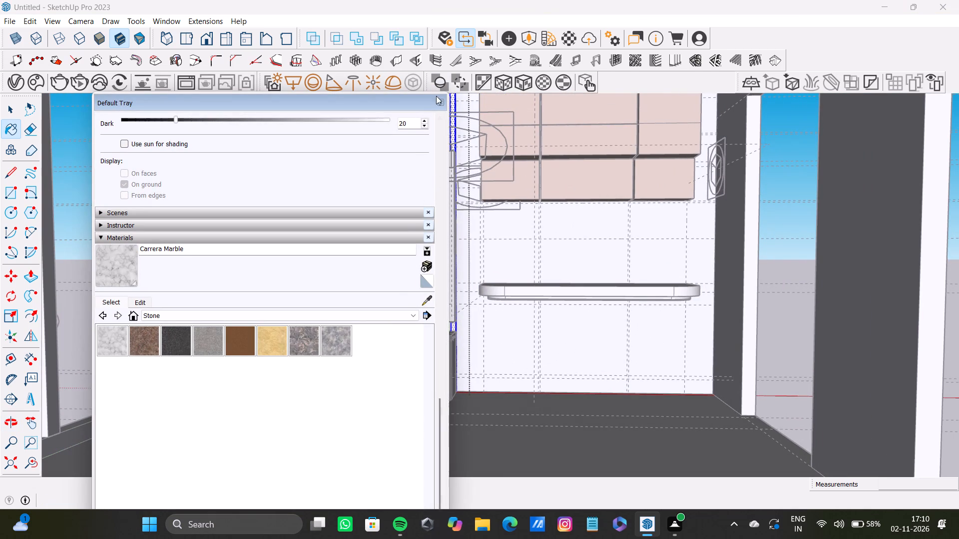
left_click(435, 103)
left_click(441, 101)
scroll(575, 181, "down", 7)
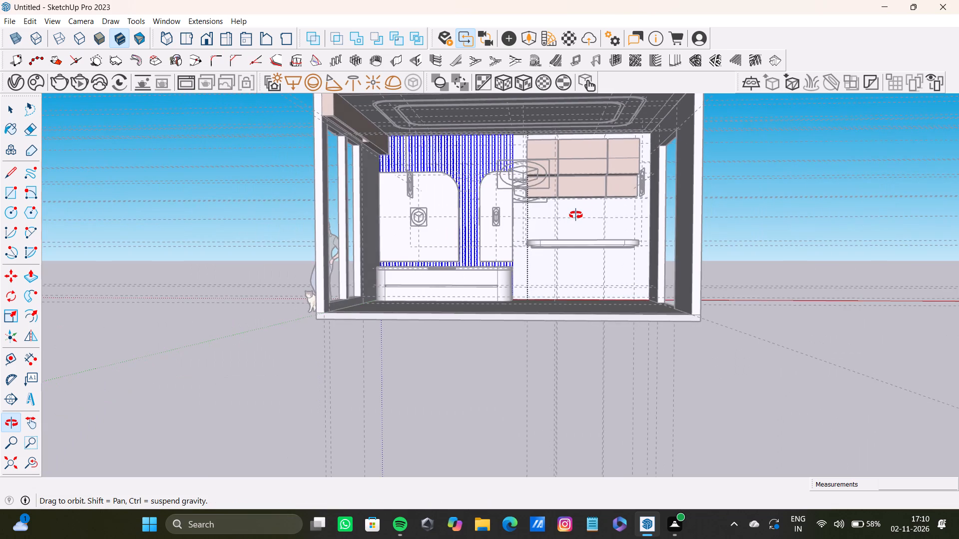
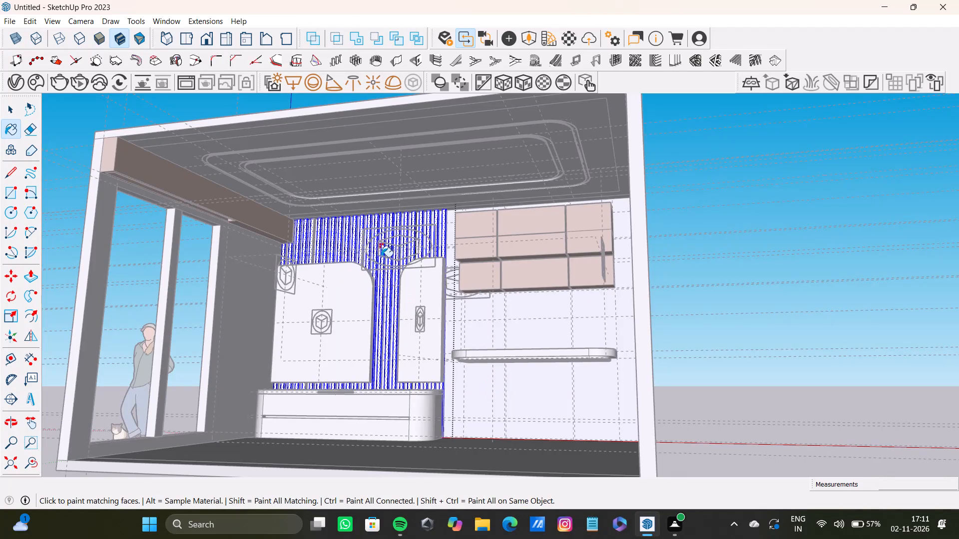
Paint the selected vertical slat panelling behind the arched panels with the brown Sandstone material from the Stone collection.
scroll(287, 276, "up", 4)
left_click(15, 128)
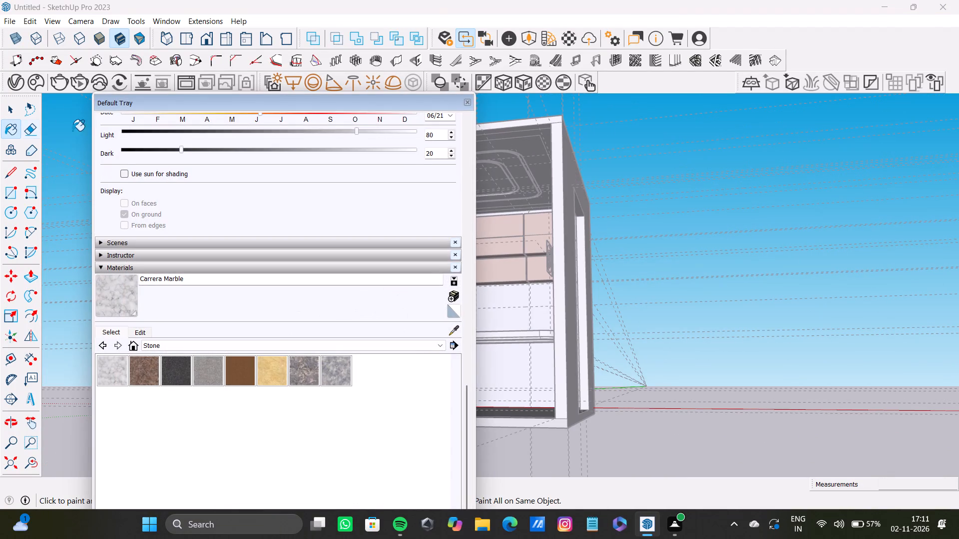
left_click(244, 375)
left_click(465, 102)
scroll(378, 296, "up", 7)
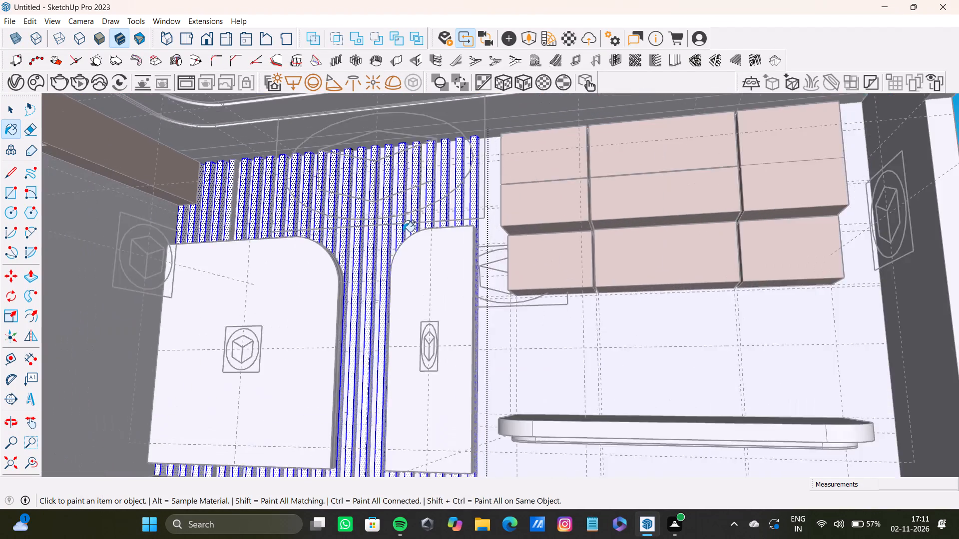
scroll(403, 232, "up", 9)
left_click(383, 232)
Switch the material library from Stone to the Colors-Named collection for choosing a paint colour.
scroll(393, 253, "down", 13)
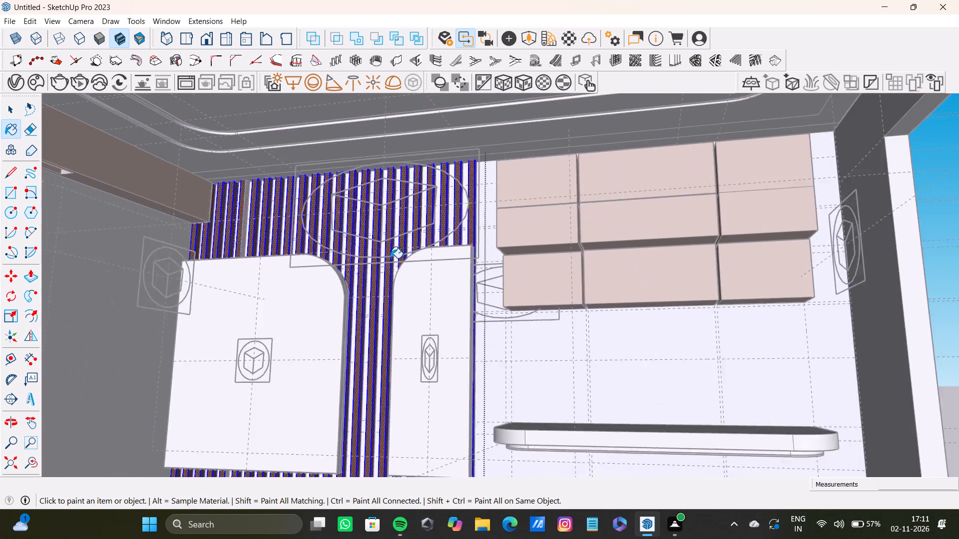
middle_click_drag(390, 259, 428, 358)
scroll(424, 361, "down", 9)
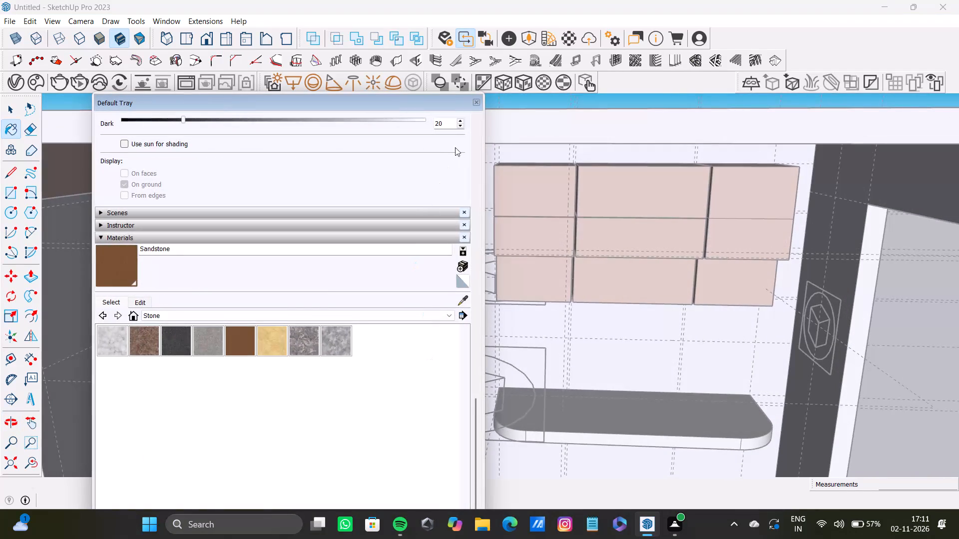
scroll(355, 352, "down", 4)
scroll(236, 330, "up", 3)
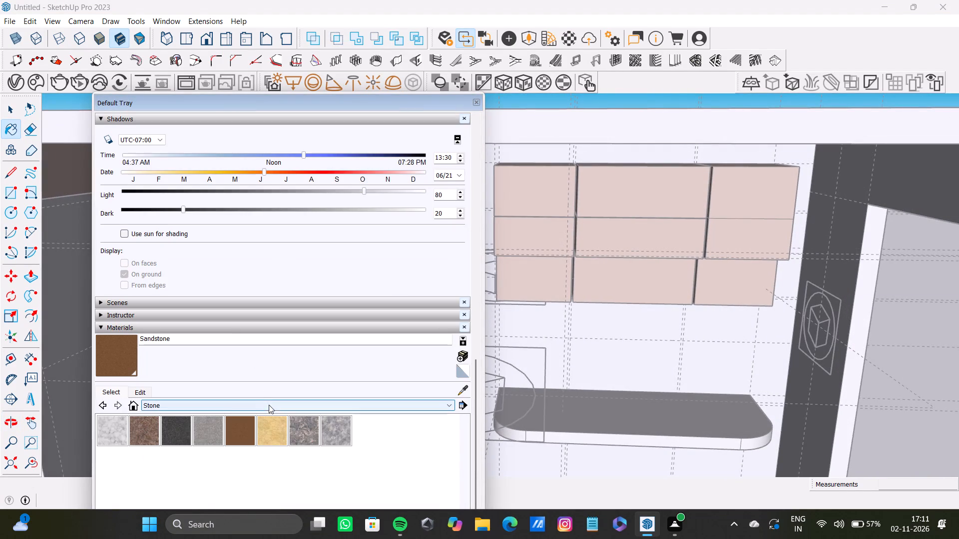
left_click(269, 405)
scroll(239, 469, "down", 3)
scroll(182, 472, "down", 3)
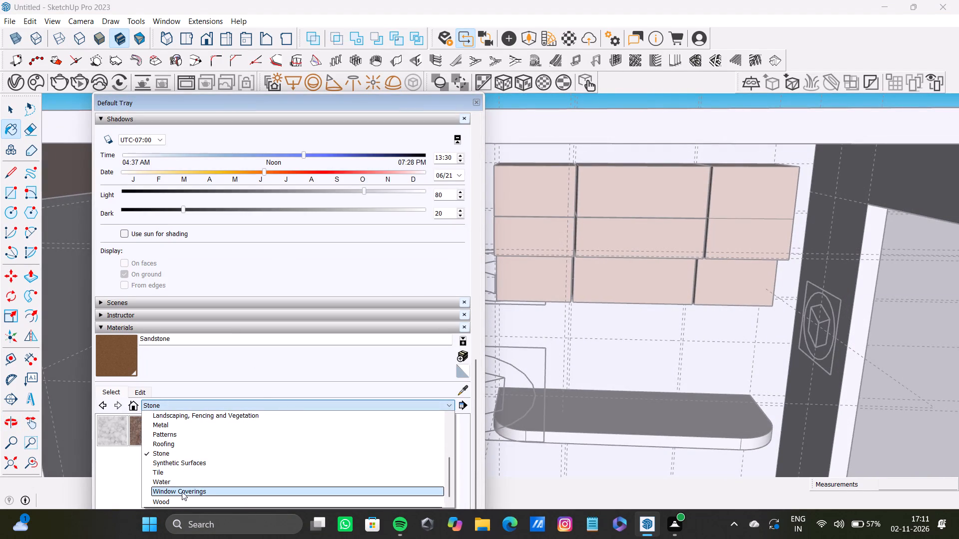
left_click_drag(259, 99, 252, 16)
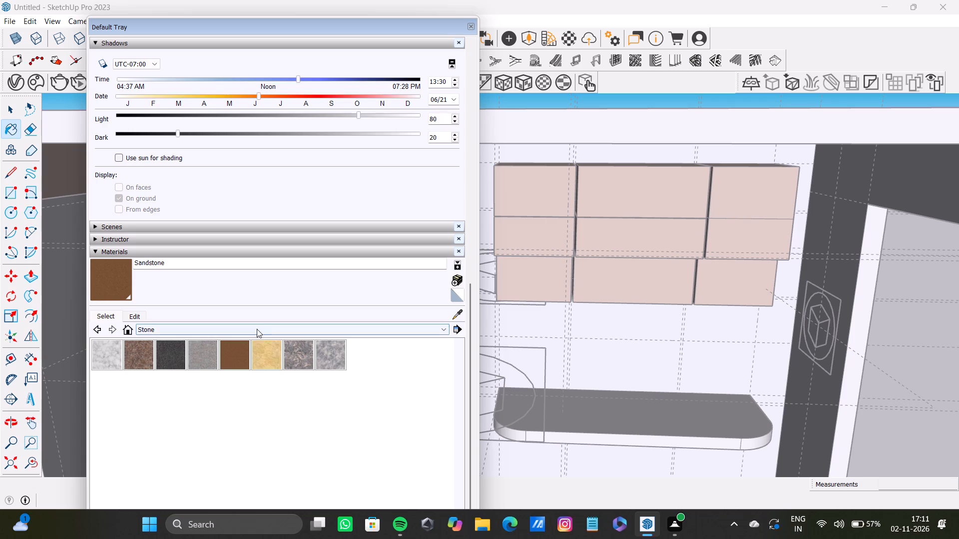
left_click(257, 329)
scroll(198, 393, "up", 2)
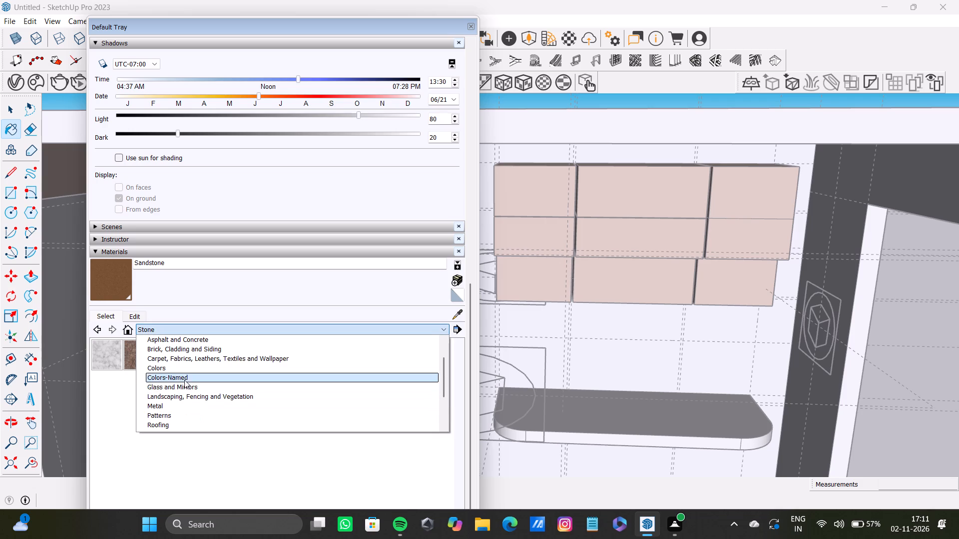
left_click(193, 377)
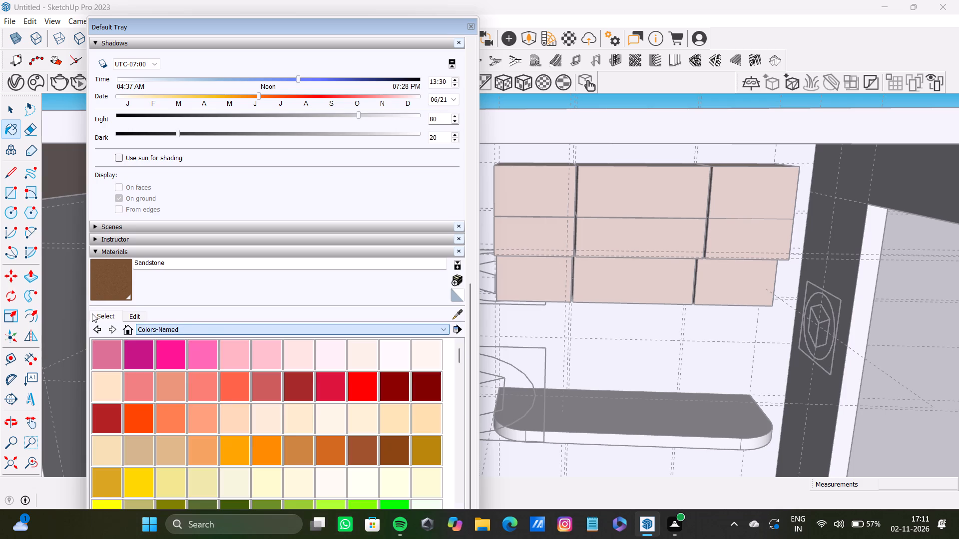
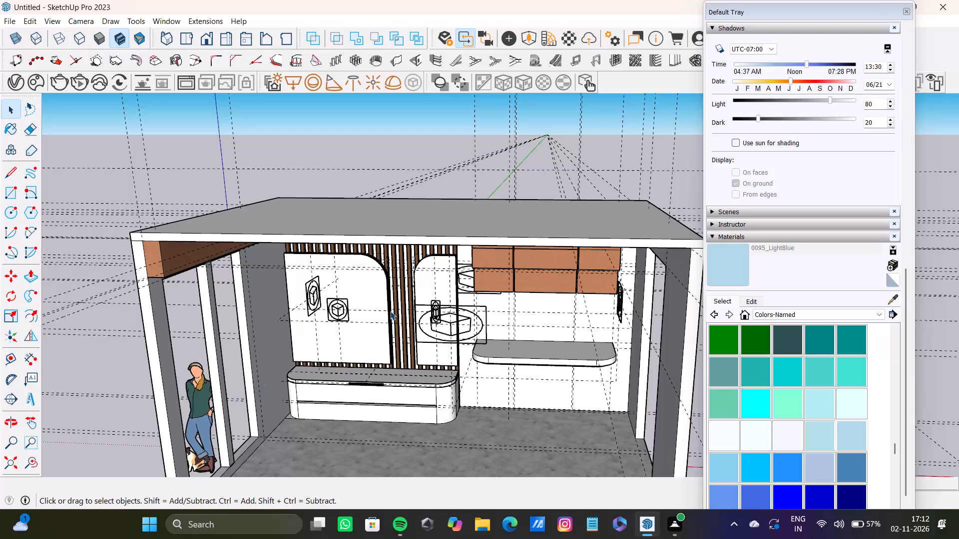
Paint the larger arched panel's front face and its curved and vertical side edges with 0095_LightBlue.
middle_click_drag(375, 254, 285, 240)
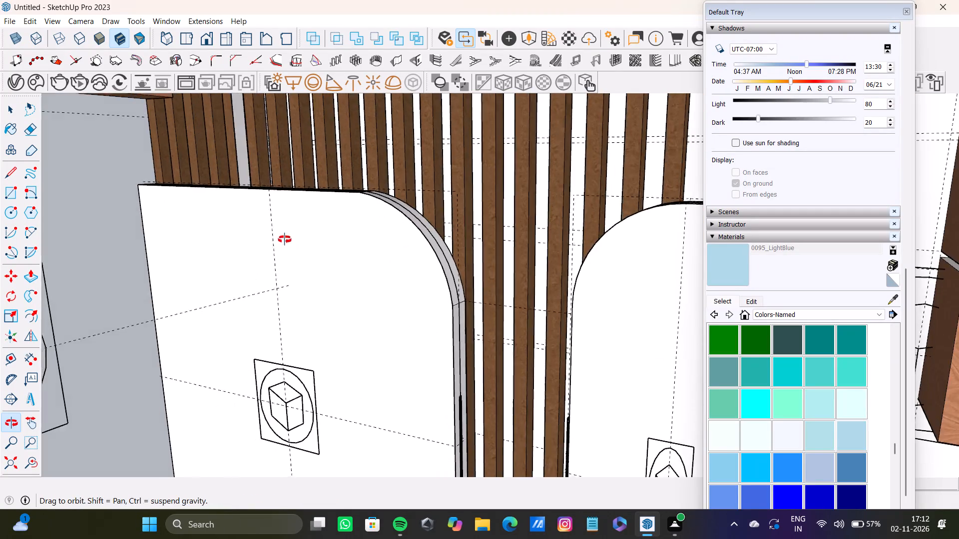
middle_click_drag(285, 240, 294, 235)
scroll(398, 242, "up", 9)
scroll(453, 280, "down", 5)
middle_click_drag(447, 287, 405, 300)
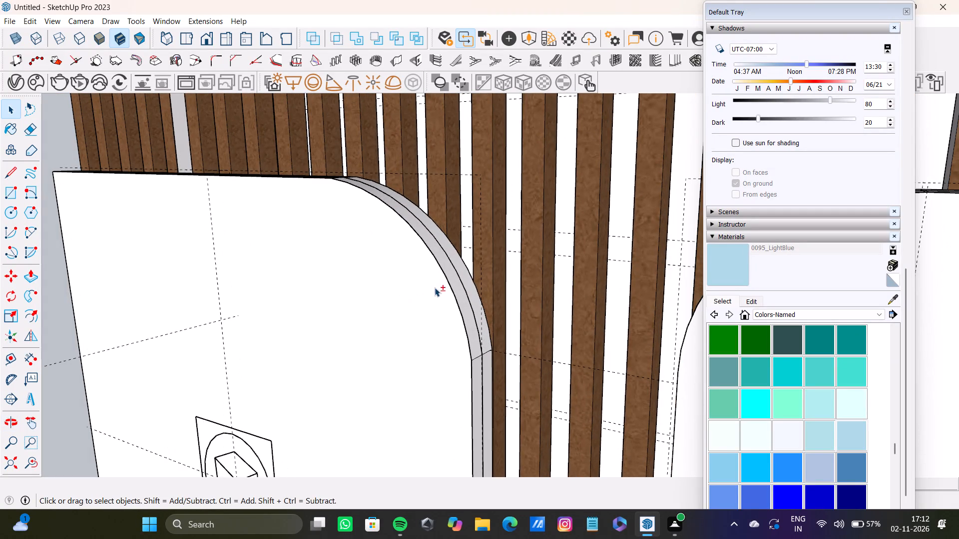
double_click(424, 290, "shift")
double_click(457, 283, "shift")
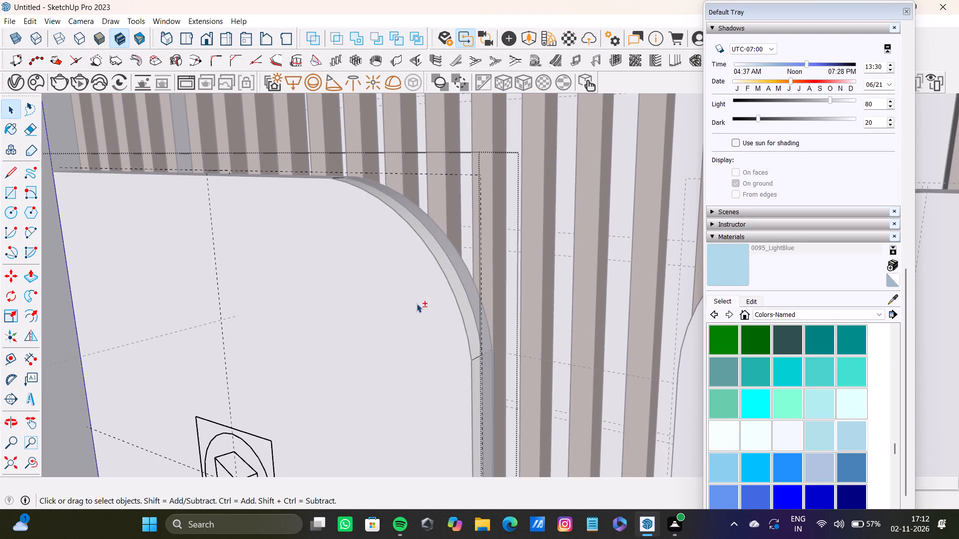
scroll(437, 297, "down", 19)
left_click(191, 188)
scroll(435, 333, "up", 3)
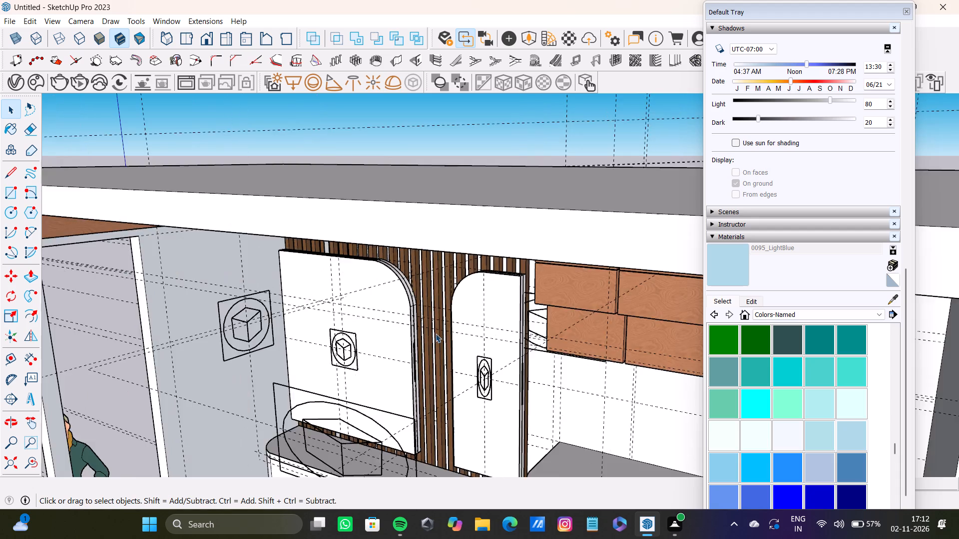
scroll(436, 333, "up", 5)
left_click(727, 268)
left_click(379, 302)
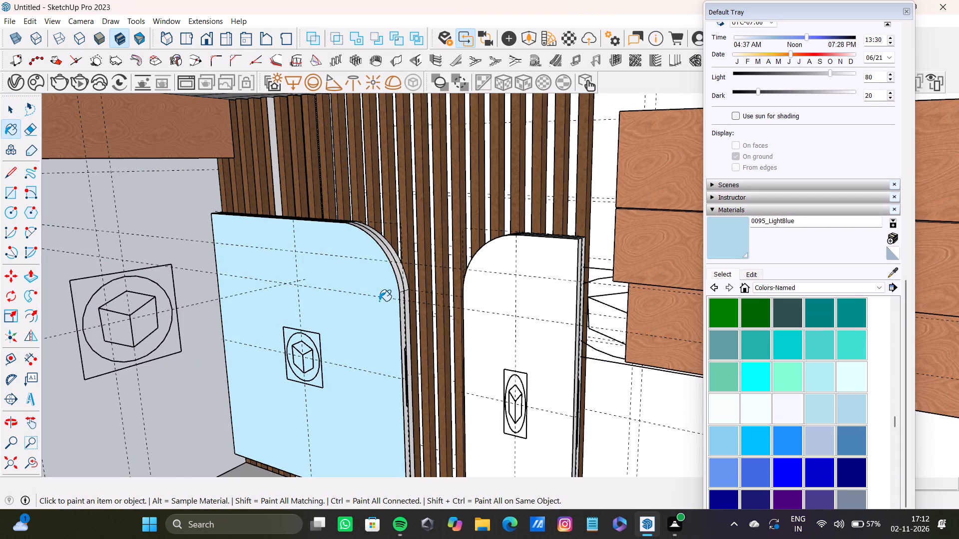
scroll(394, 262, "up", 8)
left_click(394, 262)
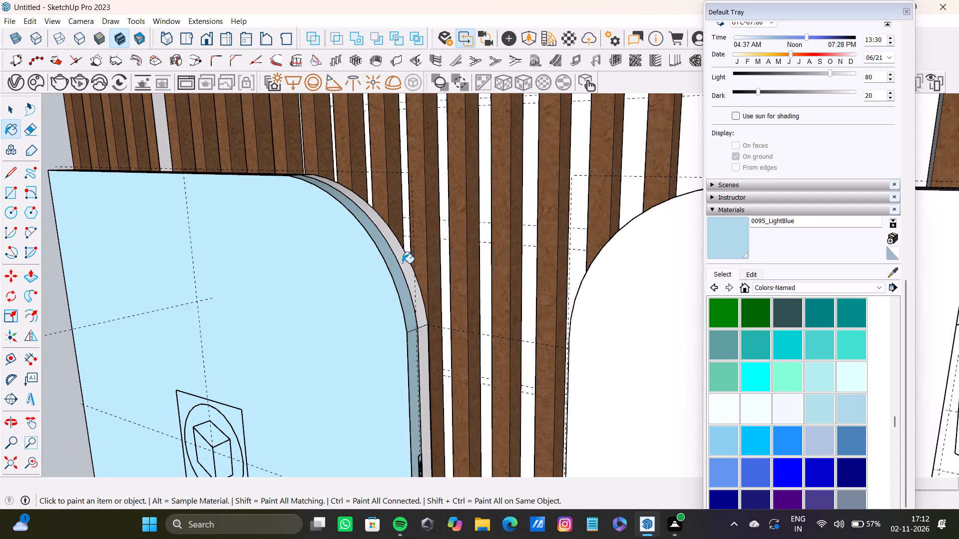
left_click(402, 263)
left_click(429, 341)
left_click(422, 342)
Paint the smaller arched panel's front face and both strips of its straight vertical side edge with 0095_LightBlue.
scroll(430, 350, "down", 5)
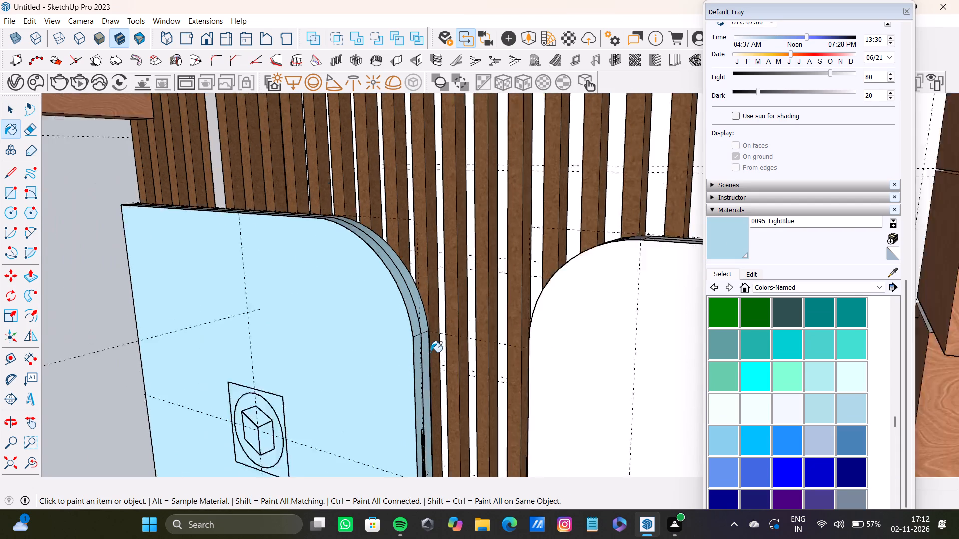
middle_click_drag(431, 357, 409, 219)
left_click(529, 238)
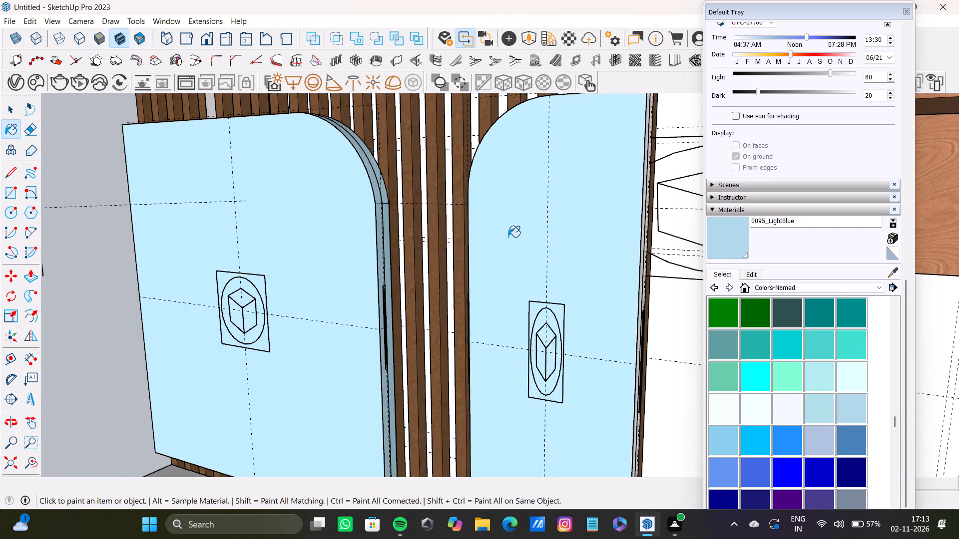
scroll(506, 237, "down", 3)
middle_click_drag(504, 238, 493, 283)
scroll(570, 180, "up", 11)
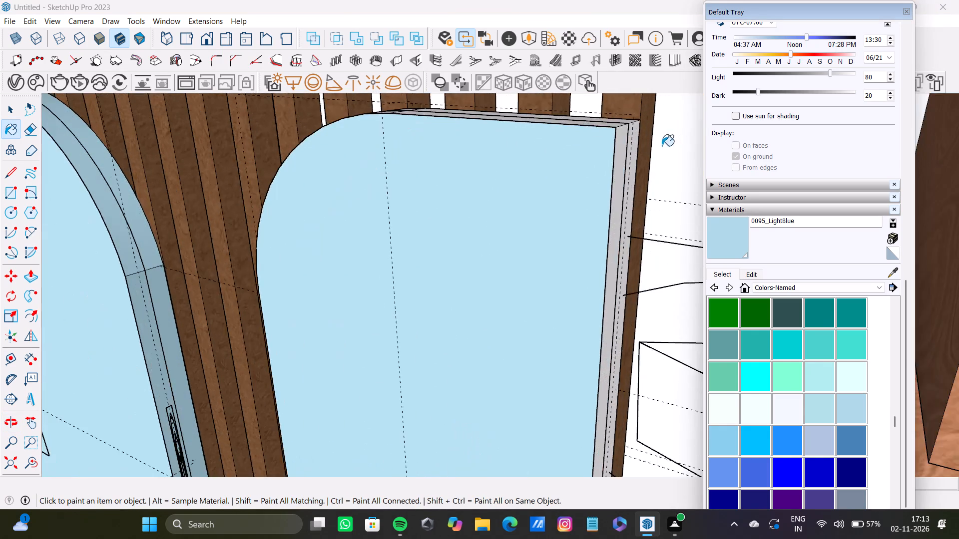
scroll(662, 146, "up", 8)
left_click(607, 140)
left_click(639, 124)
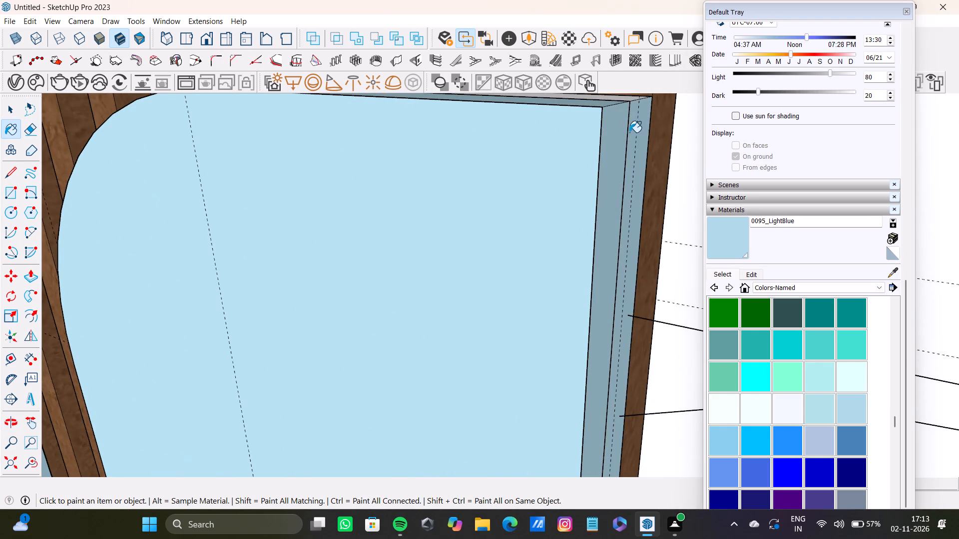
Paint the unpainted rear strip of the smaller arched panel's straight top edge with 0095_LightBlue.
middle_click_drag(577, 129, 584, 205)
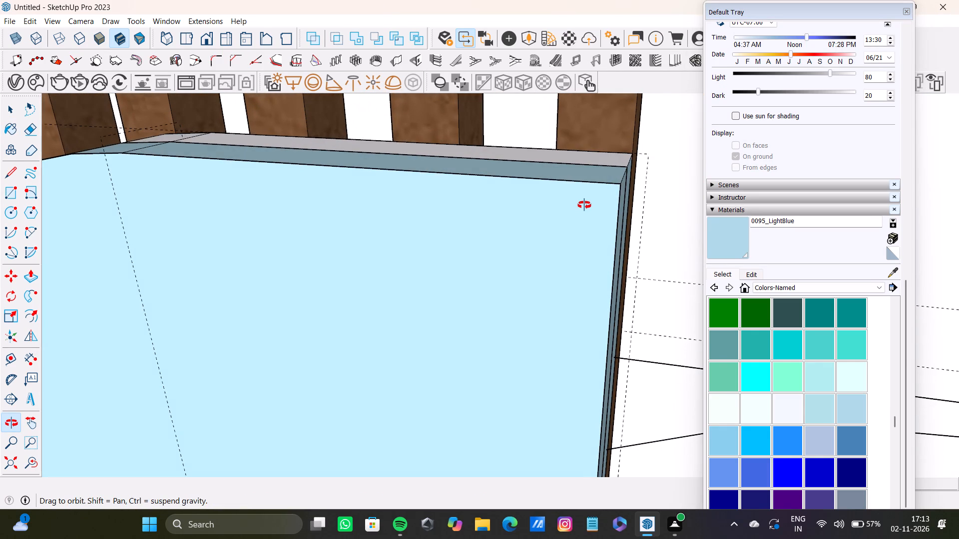
middle_click_drag(584, 205, 585, 205)
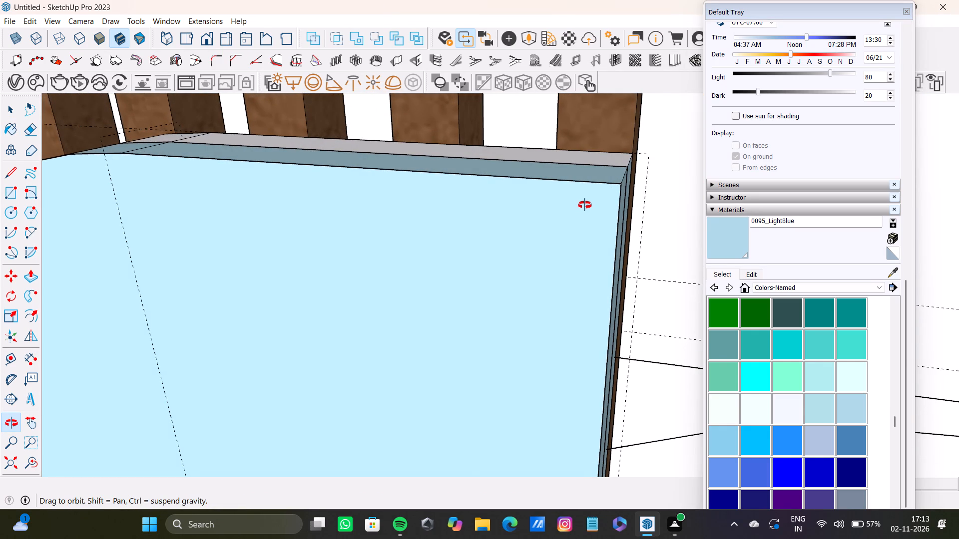
middle_click_drag(585, 205, 589, 203)
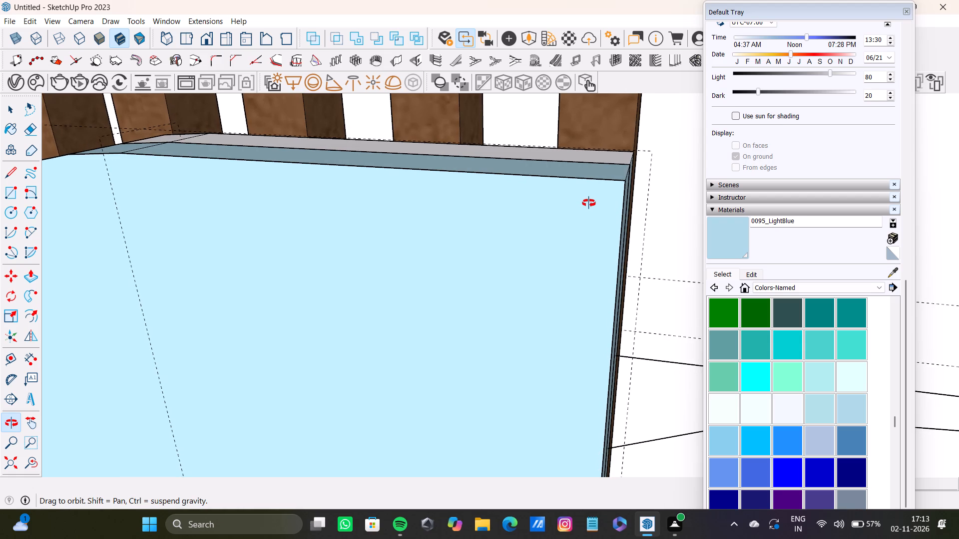
middle_click_drag(589, 203, 597, 200)
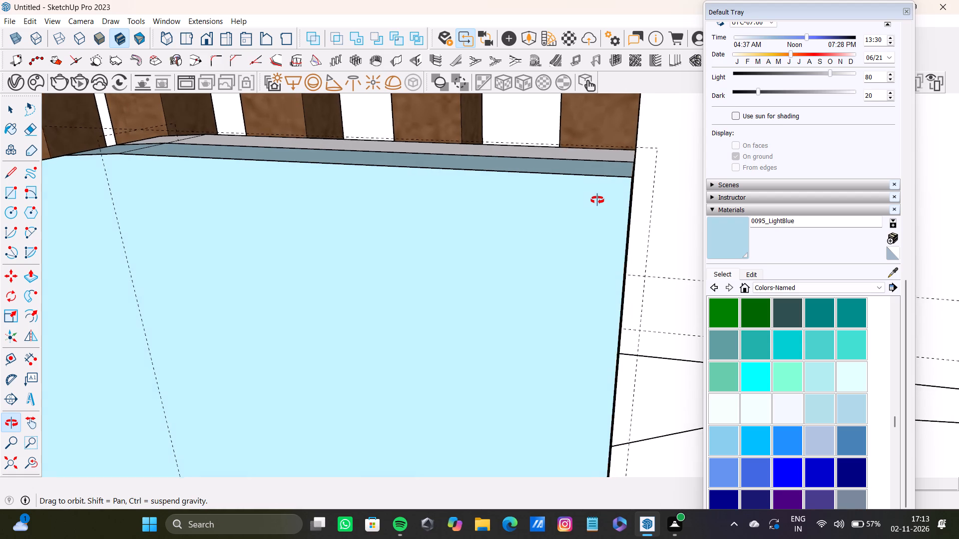
middle_click_drag(597, 200, 600, 199)
scroll(617, 170, "up", 7)
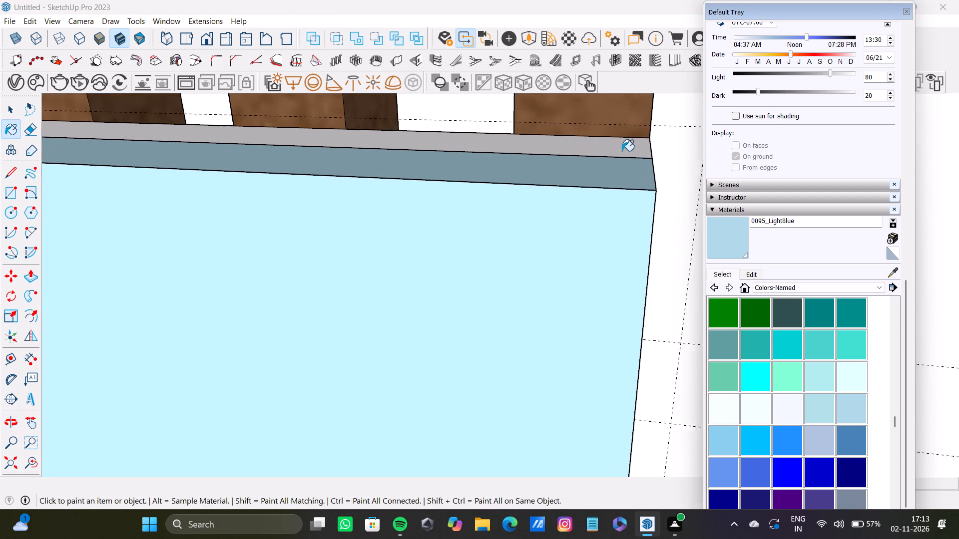
left_click(622, 151)
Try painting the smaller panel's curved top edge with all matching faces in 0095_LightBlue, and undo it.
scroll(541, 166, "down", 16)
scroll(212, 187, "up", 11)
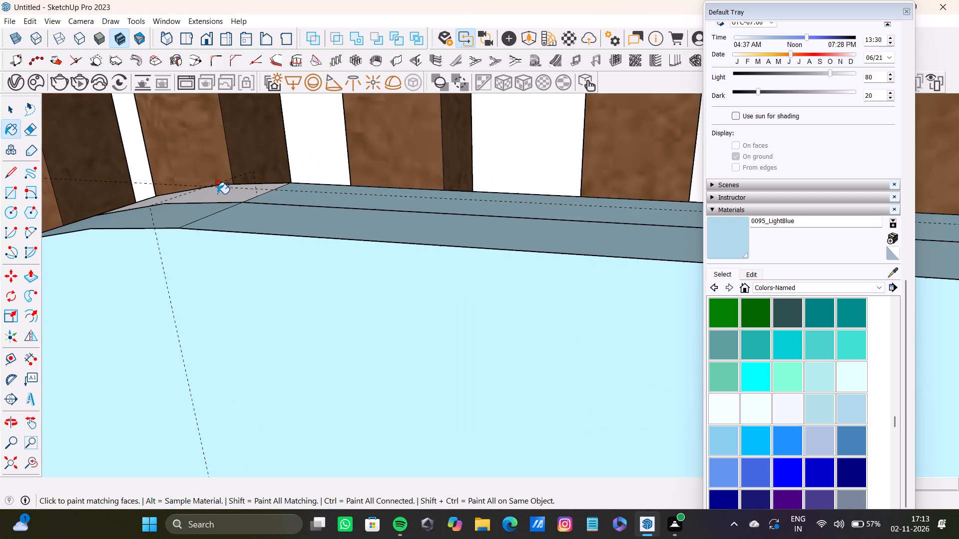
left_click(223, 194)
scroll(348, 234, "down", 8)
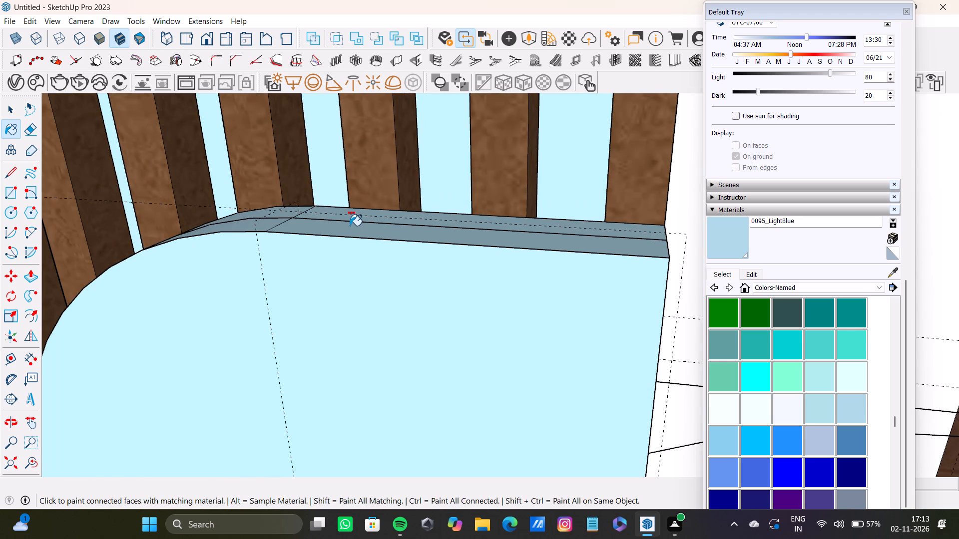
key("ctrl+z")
Select only the rear strip of the smaller arched panel's curved top edge and paint it 0095_LightBlue.
key("space")
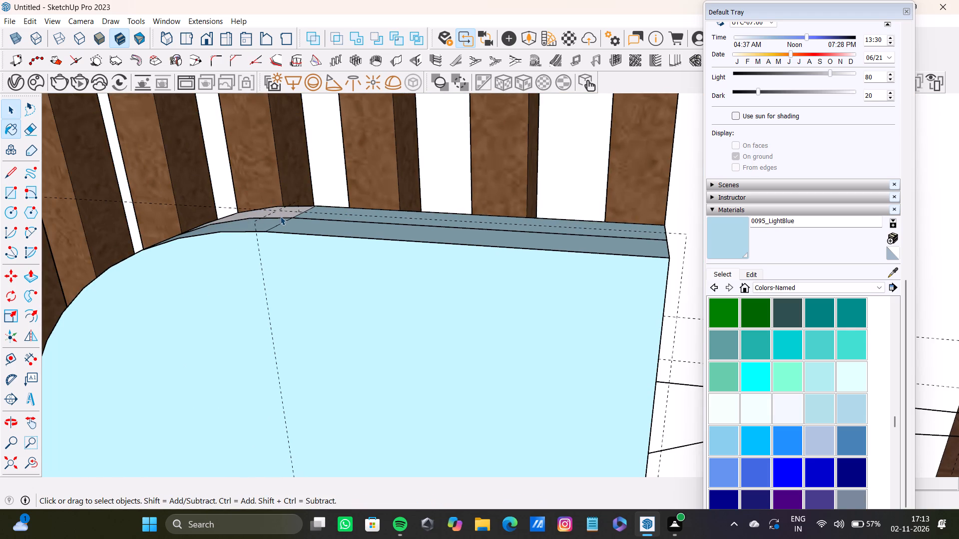
scroll(281, 216, "up", 4)
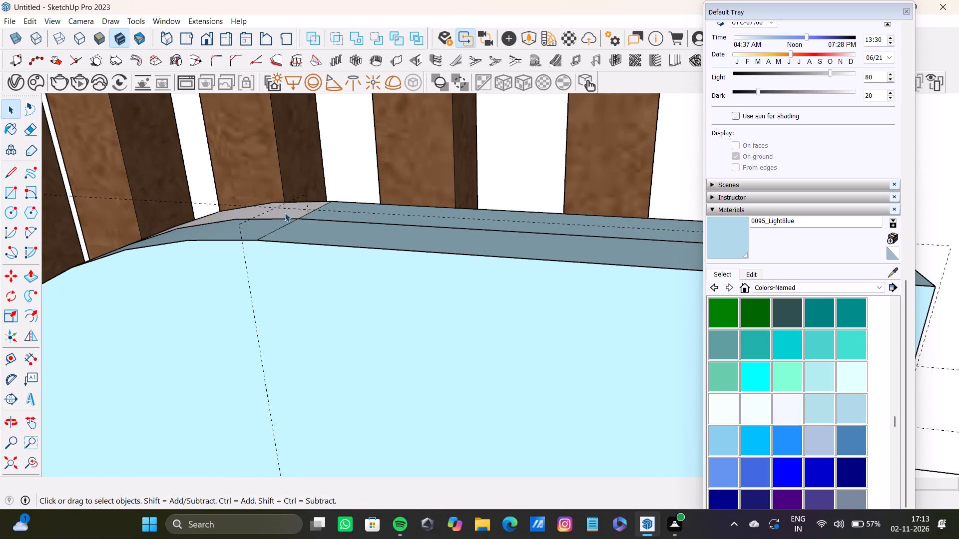
left_click(286, 212)
left_click(721, 226)
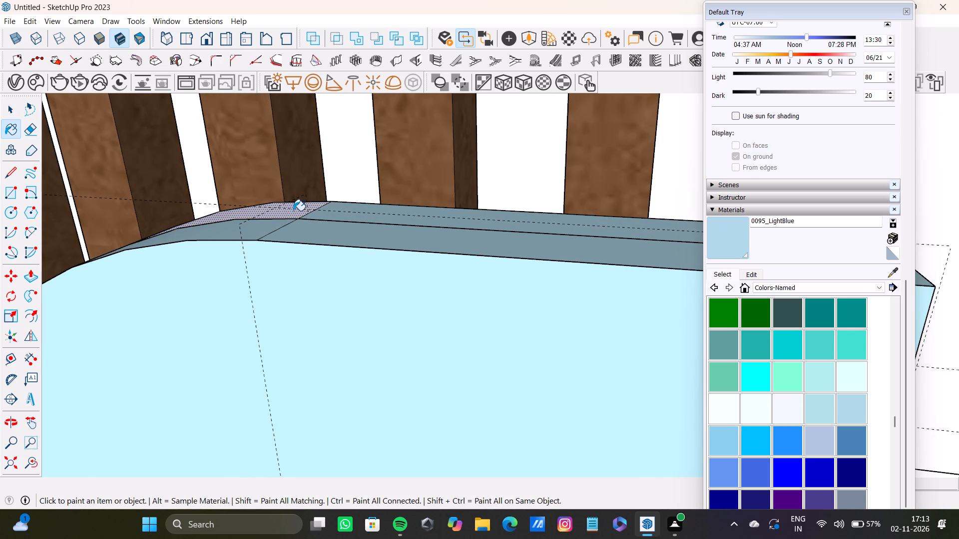
left_click(295, 212)
Paint the unpainted rear strip on the underside of the smaller arched panel with 0095_LightBlue.
scroll(306, 215, "down", 20)
scroll(306, 215, "down", 7)
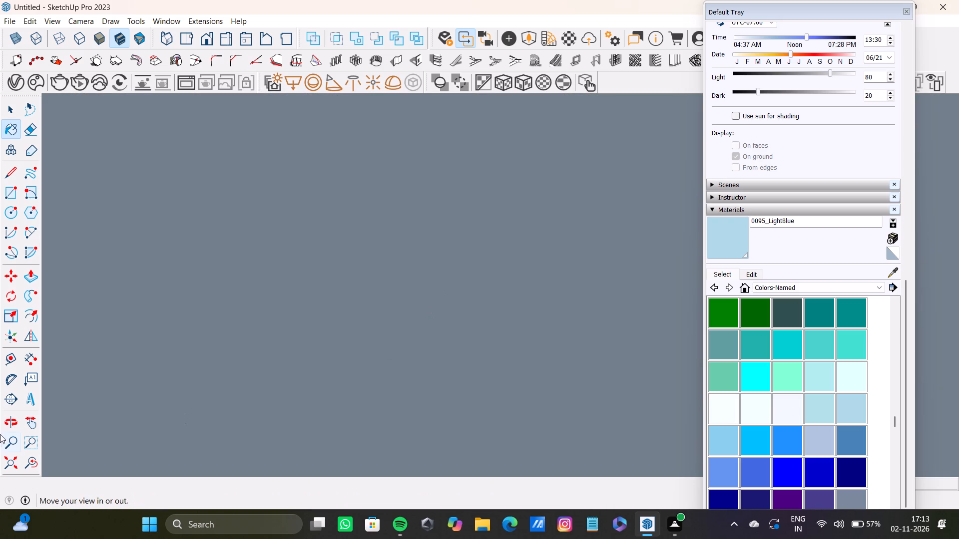
left_click(13, 463)
middle_click_drag(165, 367, 379, 270)
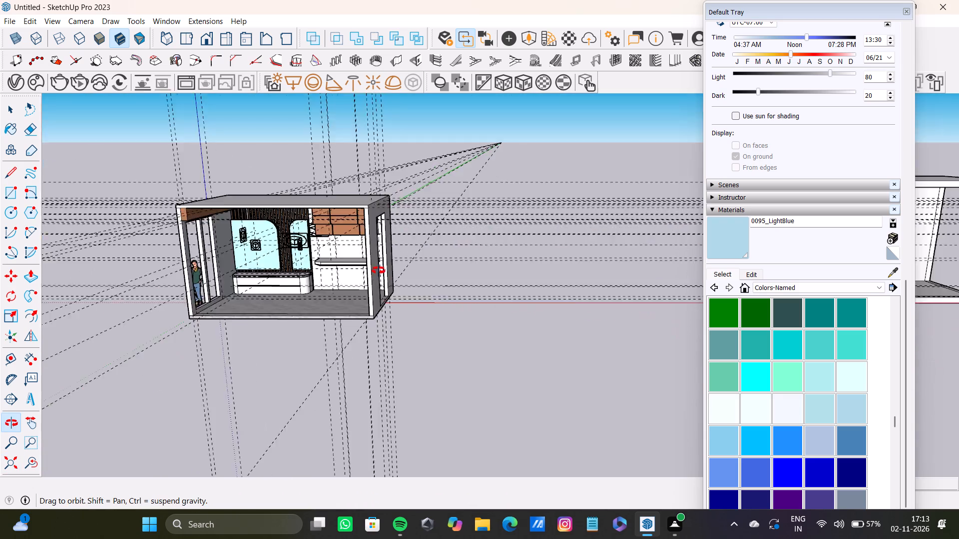
middle_click_drag(379, 270, 362, 224)
scroll(296, 219, "up", 15)
middle_click_drag(294, 314, 273, 322)
scroll(284, 350, "up", 7)
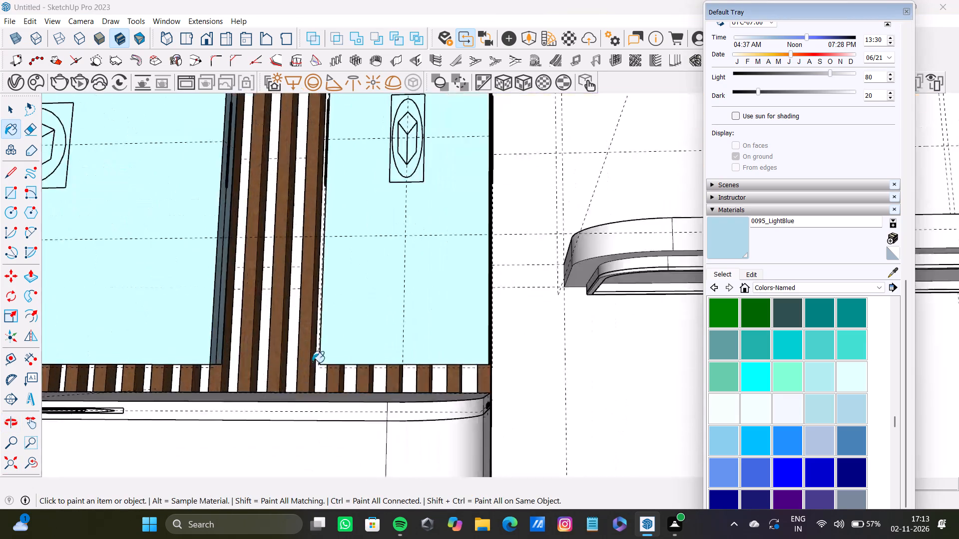
scroll(312, 362, "up", 10)
middle_click_drag(344, 360, 323, 319)
scroll(420, 382, "up", 5)
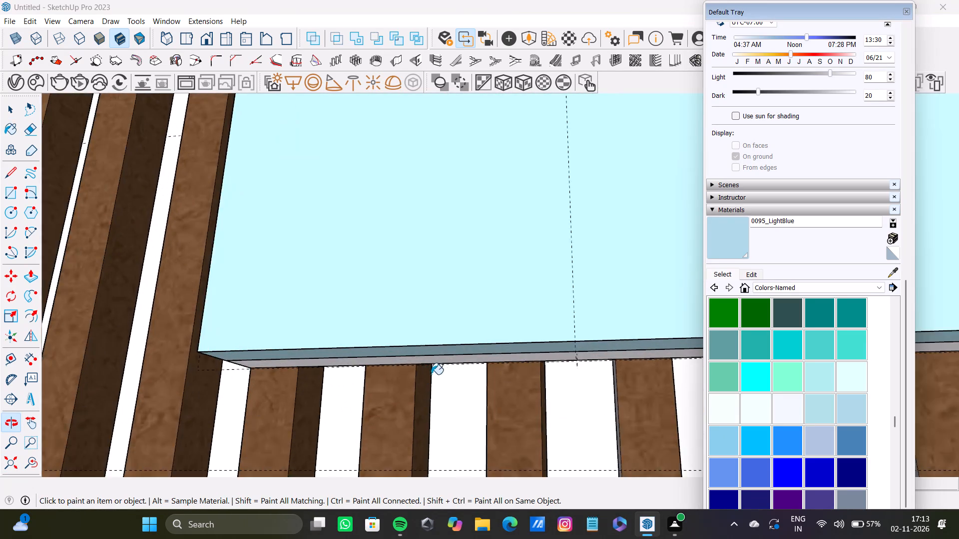
scroll(431, 374, "up", 6)
left_click(446, 350)
Paint the unpainted rear strip on the underside of the larger arched panel with 0095_LightBlue.
scroll(341, 363, "down", 11)
middle_click_drag(241, 302, 243, 301, "shift")
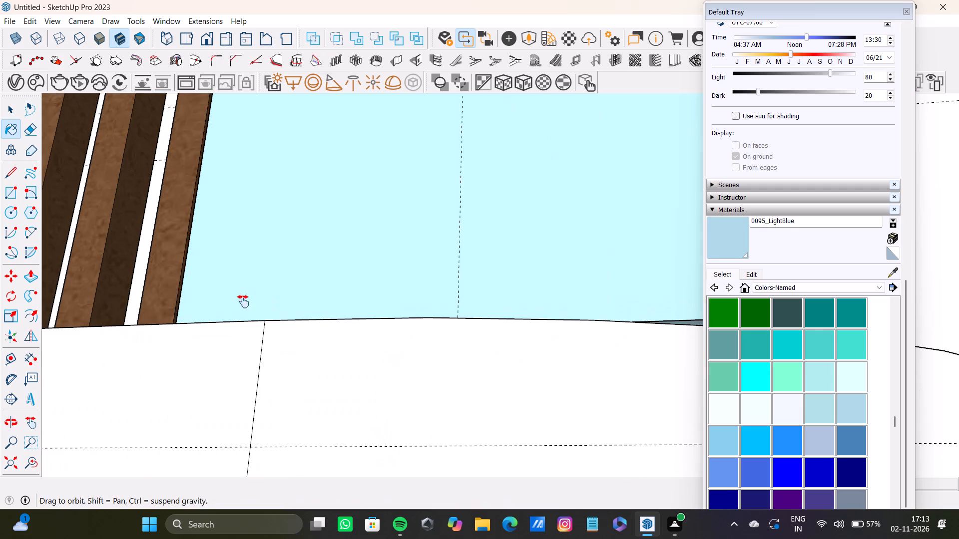
middle_click_drag(243, 301, 682, 378, "shift")
scroll(289, 426, "up", 18)
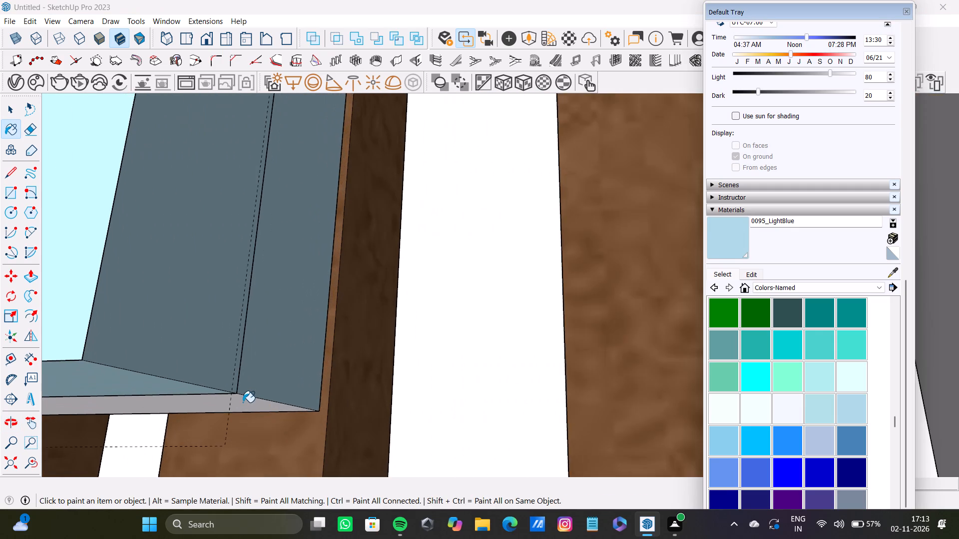
left_click(243, 402)
scroll(244, 401, "down", 20)
scroll(244, 401, "down", 12)
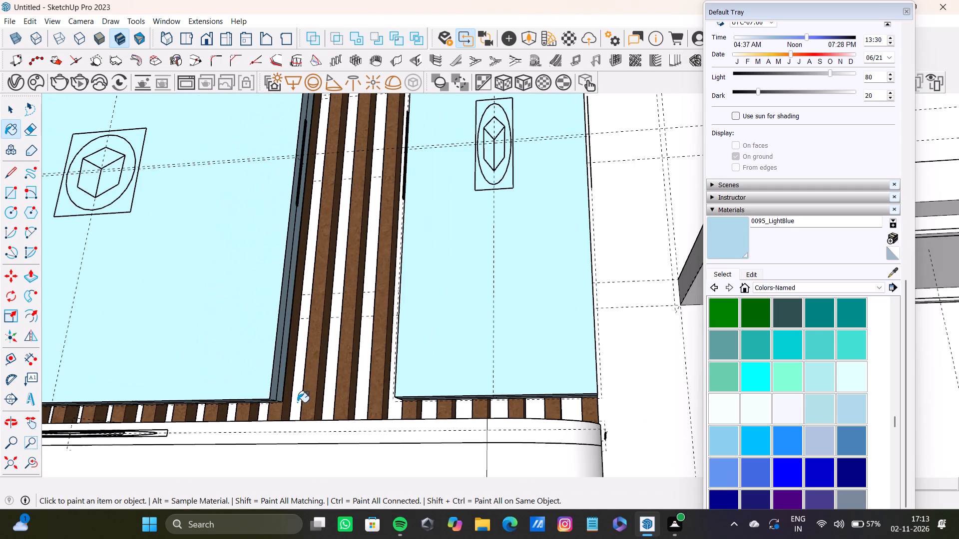
Select the white wall strips between the two arched panels and those under the larger panel's end nearest the smaller panel.
key("space")
left_click(299, 363)
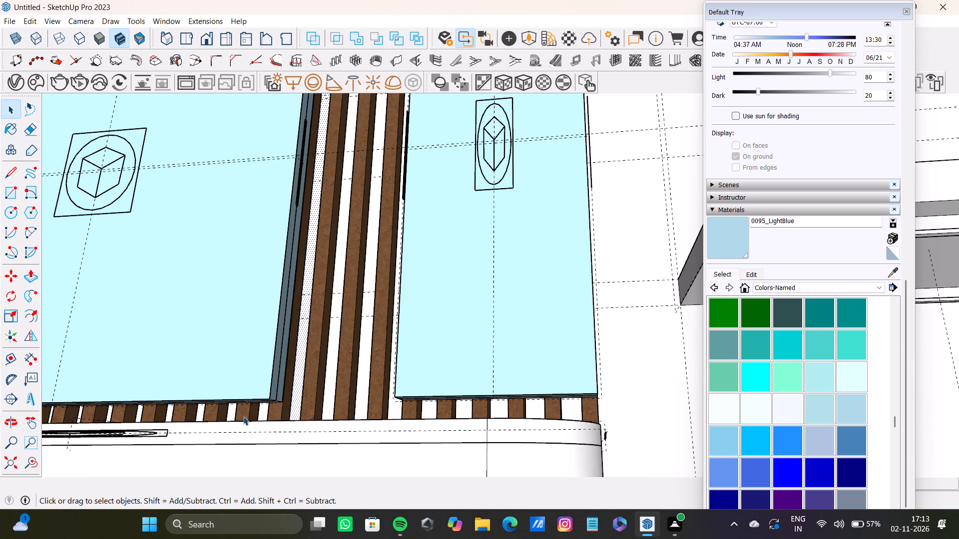
left_click(229, 408, "shift")
left_click(264, 413, "shift")
left_click(232, 411, "shift")
left_click(202, 409, "shift")
left_click(167, 412, "shift")
left_click(140, 411, "shift")
left_click(168, 411, "shift")
left_click(170, 411, "shift")
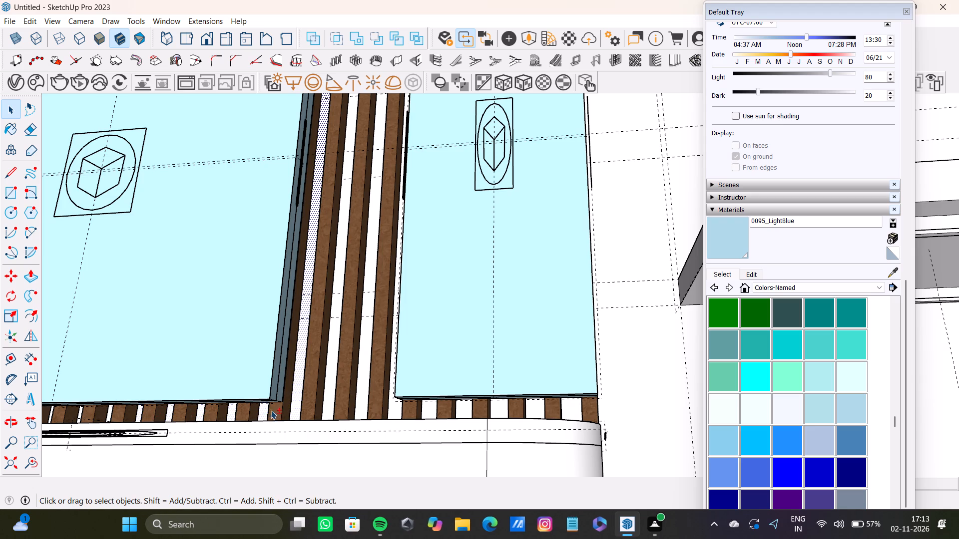
left_click(327, 401, "shift")
left_click(362, 398, "shift")
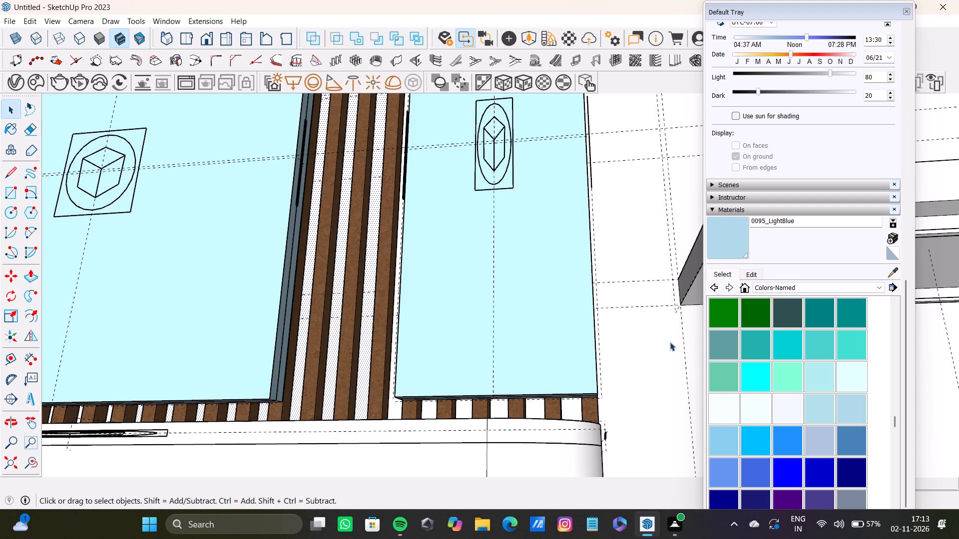
Add the white wall strips beside and below the smaller arched panel to the selection.
scroll(376, 422, "up", 4, "shift")
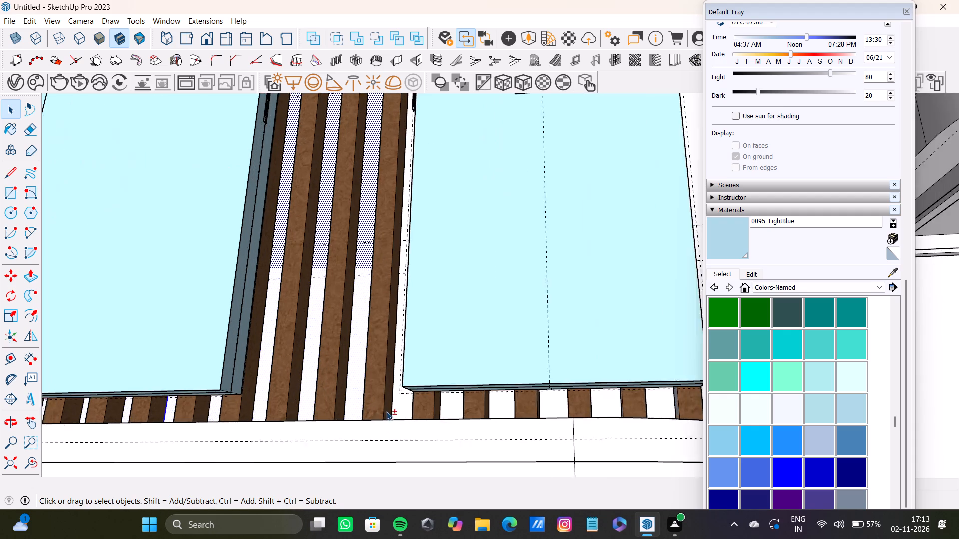
scroll(386, 411, "up", 4, "shift")
left_click(406, 404, "shift")
left_click(473, 404, "shift")
left_click(539, 407, "shift")
scroll(540, 407, "down", 2, "shift")
middle_click_drag(534, 406, 510, 403, "shift")
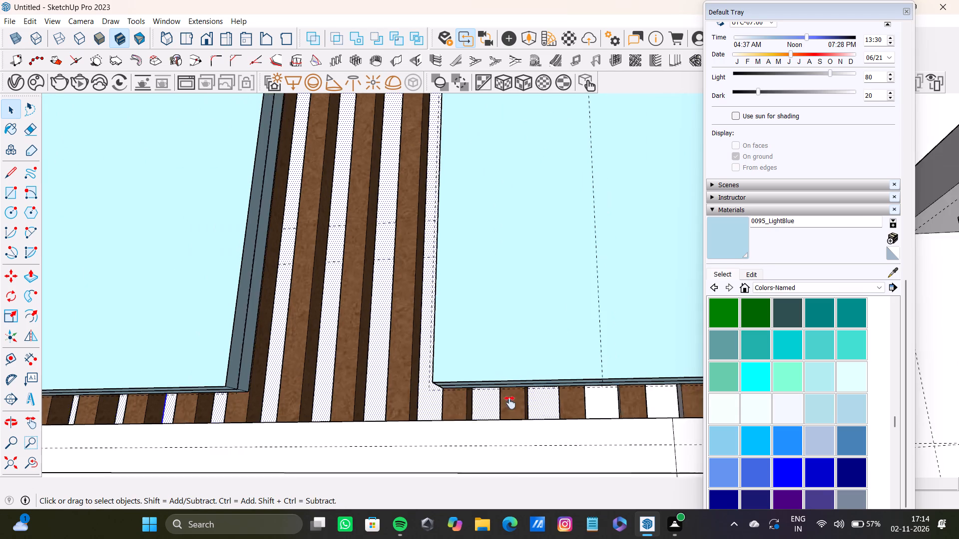
middle_click_drag(510, 403, 364, 402, "shift")
scroll(425, 394, "up", 4, "shift")
left_click(425, 394, "shift")
left_click(514, 400, "shift")
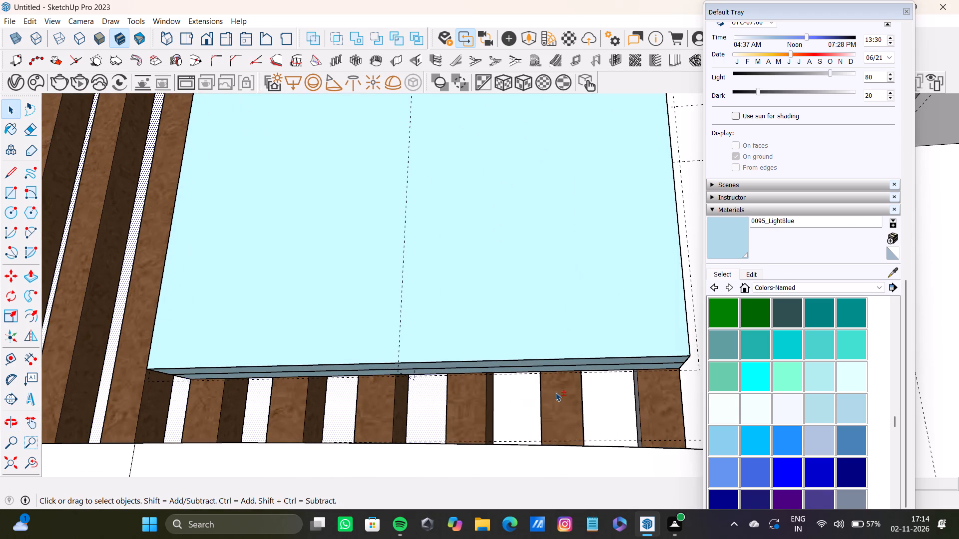
left_click(597, 393, "shift")
Add the remaining white wall strips between the slats below the larger arched panel to the selection.
scroll(569, 390, "down", 8, "shift")
middle_click_drag(560, 384, 750, 382, "shift")
scroll(428, 370, "down", 8, "shift")
middle_click_drag(385, 380, 456, 397, "shift")
scroll(345, 411, "up", 18, "shift")
left_click(430, 396, "shift")
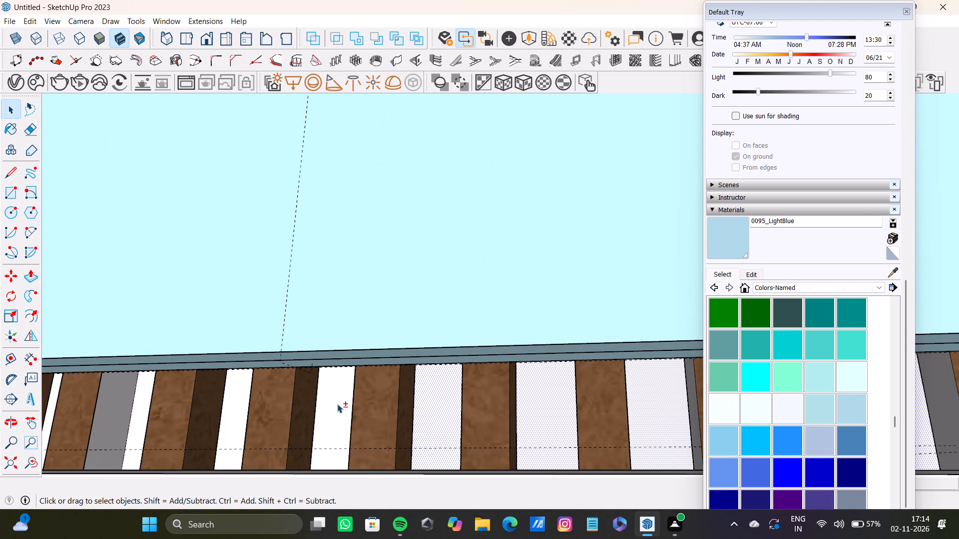
left_click(337, 404, "shift")
left_click(235, 401, "shift")
scroll(239, 401, "down", 5, "shift")
middle_click_drag(239, 401, 442, 429, "shift")
scroll(331, 416, "up", 4, "shift")
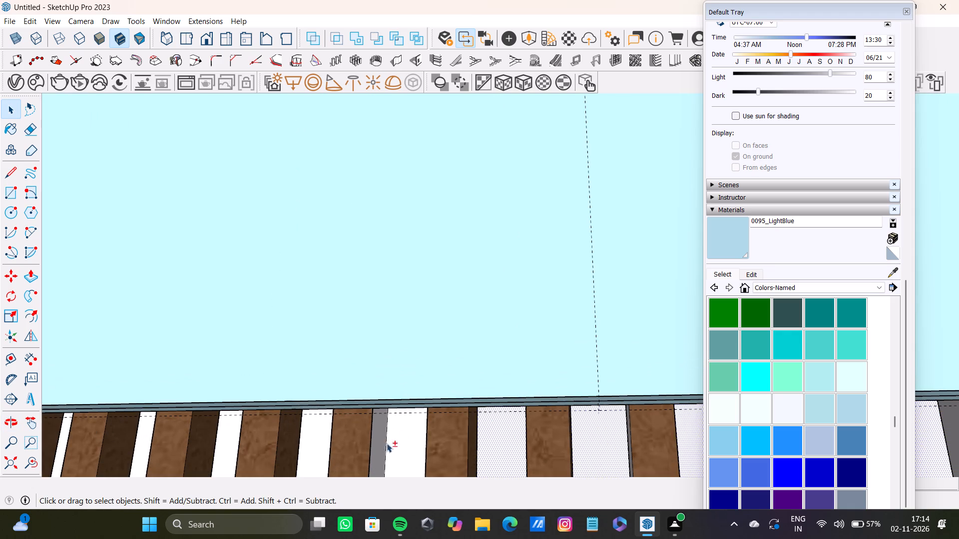
left_click(415, 438, "shift")
left_click(315, 433, "shift")
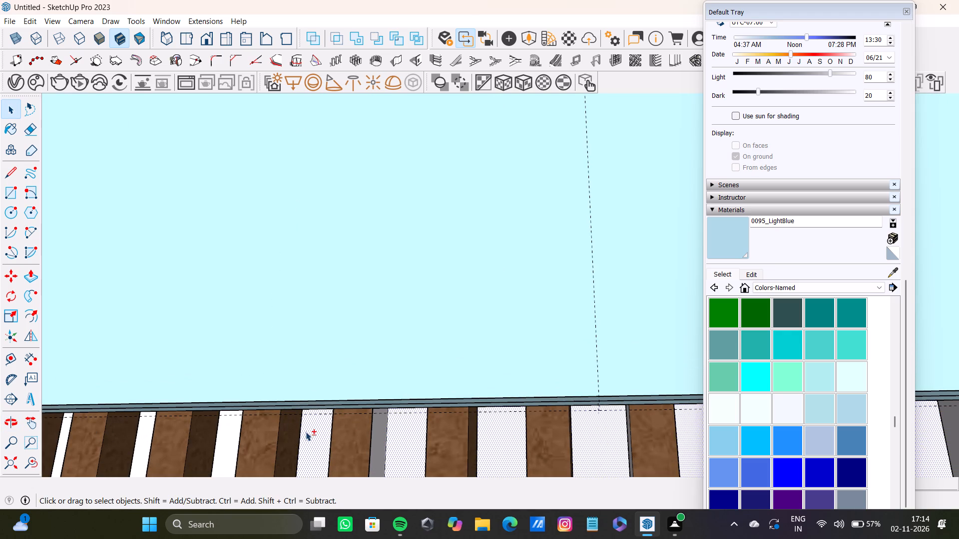
scroll(308, 426, "down", 3, "shift")
middle_click_drag(308, 426, 474, 442, "shift")
scroll(426, 453, "up", 4, "shift")
left_click(418, 448, "shift")
left_click(314, 441, "shift")
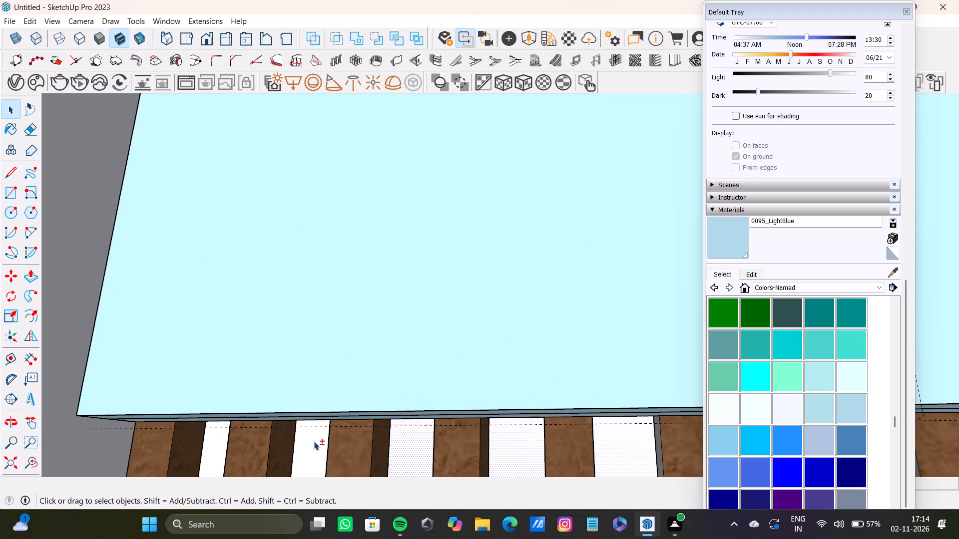
left_click(220, 443, "shift")
Sample 0093_AliceBlue from the plain white wall and paint the selected strips between the slats with it.
scroll(223, 429, "down", 13, "shift")
middle_click_drag(328, 398, 173, 377, "shift")
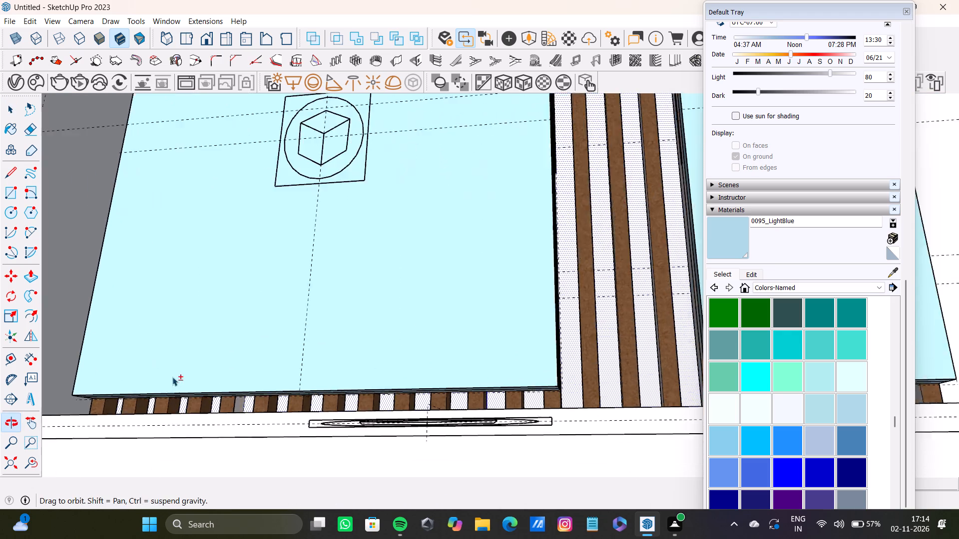
scroll(265, 374, "down", 8, "shift")
scroll(540, 324, "down", 4, "shift")
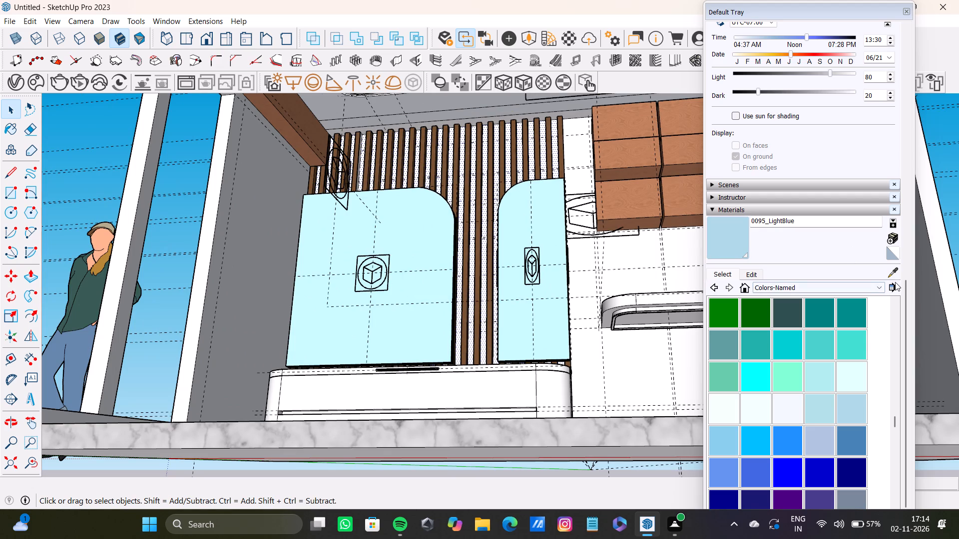
left_click(890, 274, "shift")
left_click(601, 352, "shift")
scroll(521, 329, "up", 2, "shift")
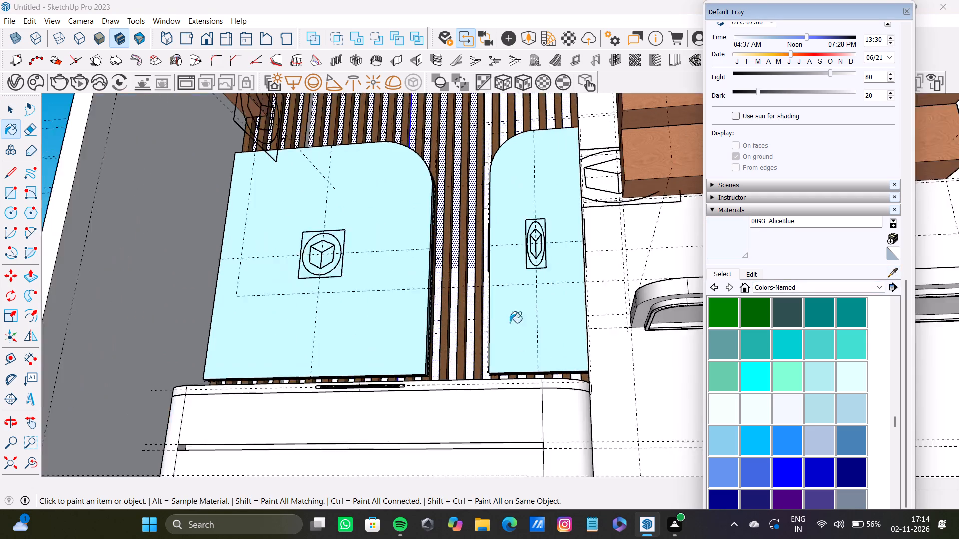
scroll(510, 323, "up", 14, "shift")
left_click(459, 307, "shift")
scroll(459, 307, "down", 8, "shift")
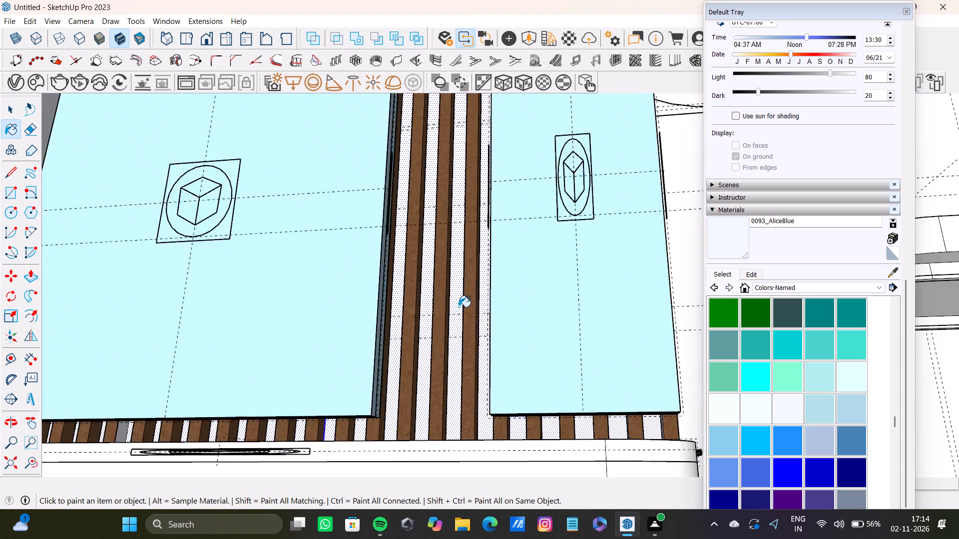
scroll(459, 307, "down", 9, "shift")
scroll(441, 249, "up", 11)
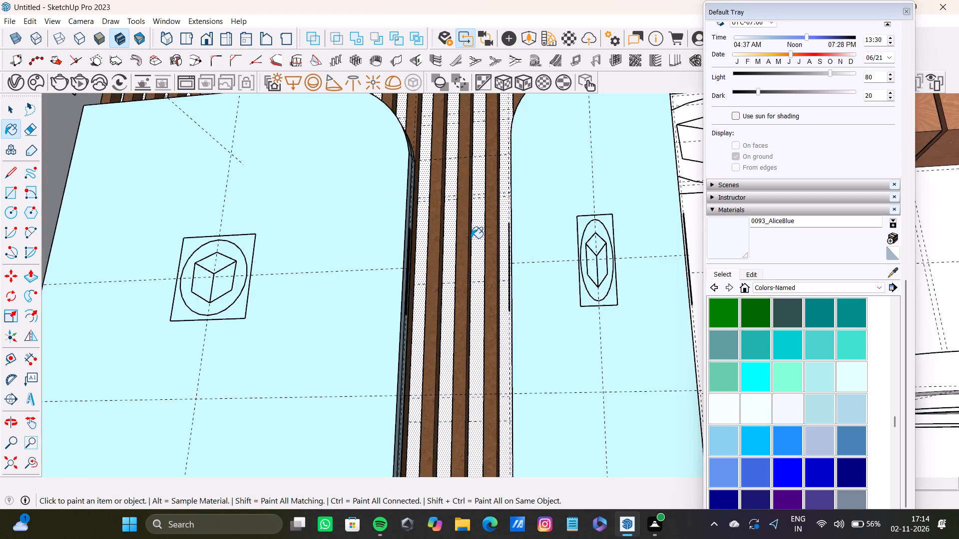
scroll(471, 238, "up", 2)
left_click(479, 236)
Paint the grey face between the slats below the larger arched panel with Sandstone sampled from a nearby slat, and clear the selection.
scroll(482, 238, "down", 18)
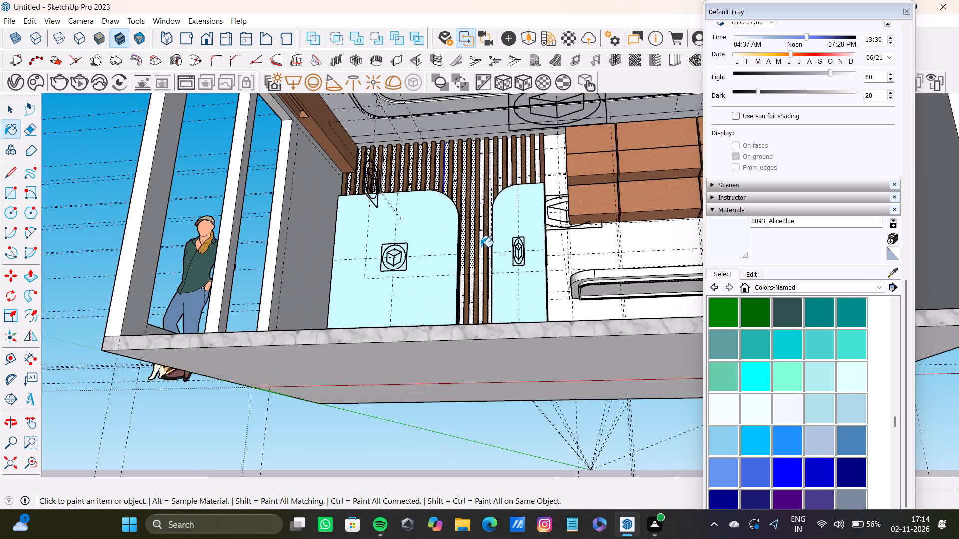
middle_click_drag(481, 247, 479, 312)
key("space")
scroll(482, 318, "up", 9)
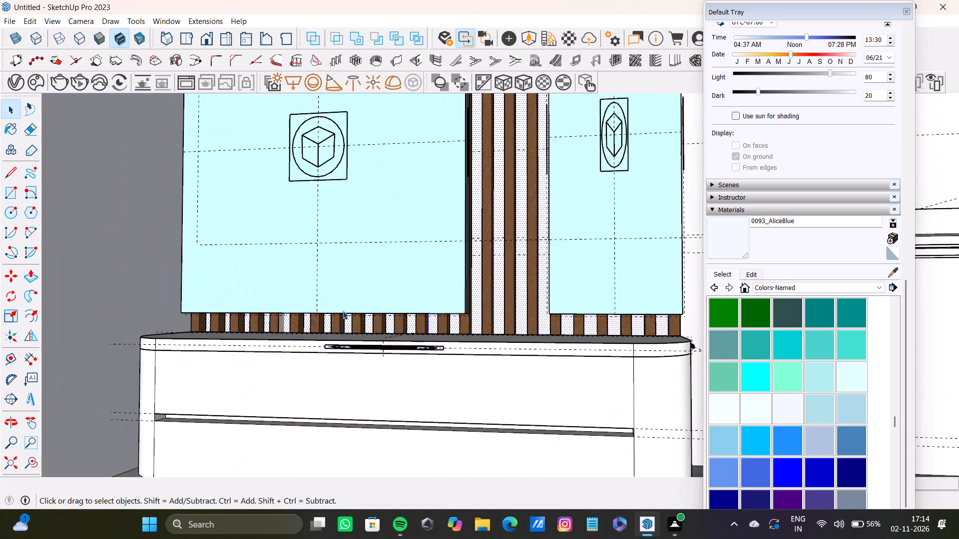
scroll(343, 310, "up", 15)
middle_click_drag(270, 326, 194, 338)
key("space")
left_click(236, 315)
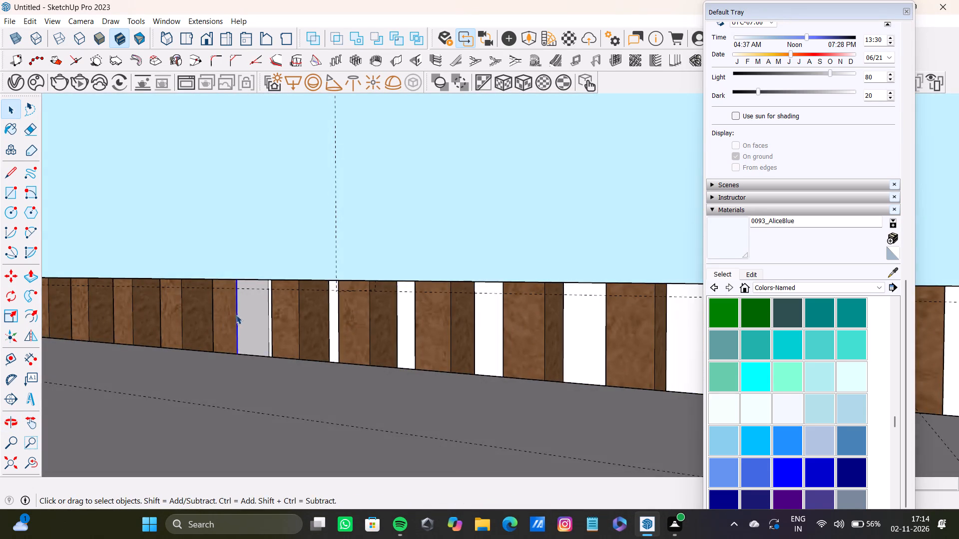
left_click(258, 313)
left_click(887, 274)
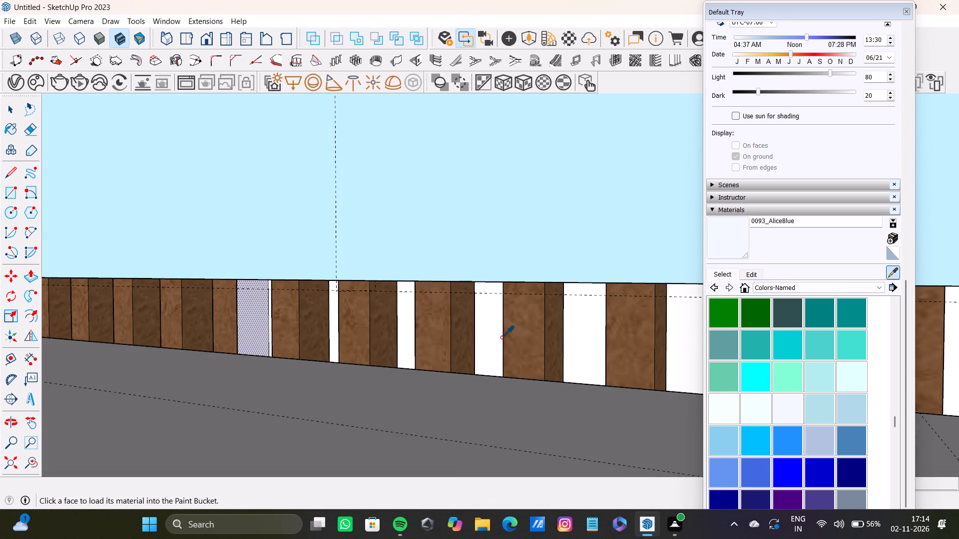
left_click(526, 336)
left_click(256, 314)
scroll(256, 314, "down", 17)
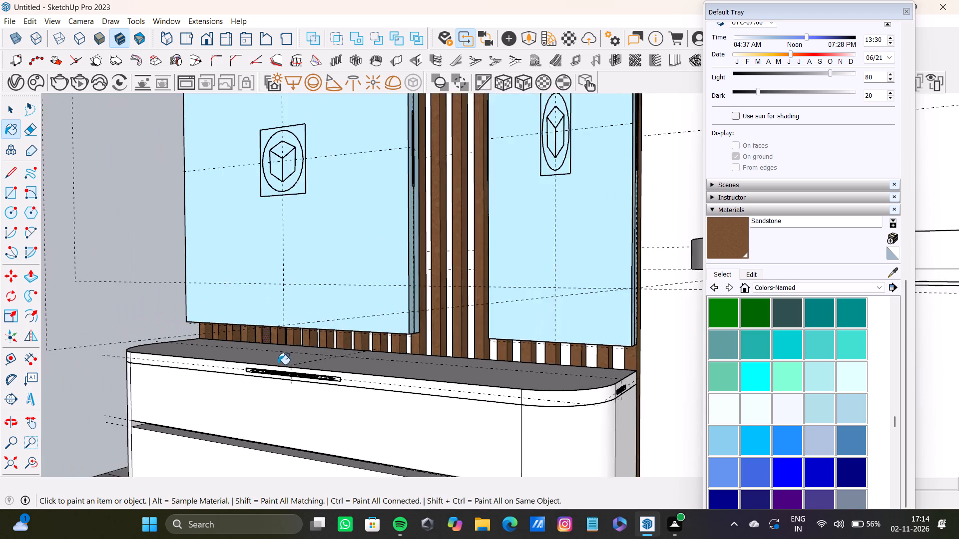
scroll(278, 364, "down", 13)
middle_click_drag(312, 354, 473, 373)
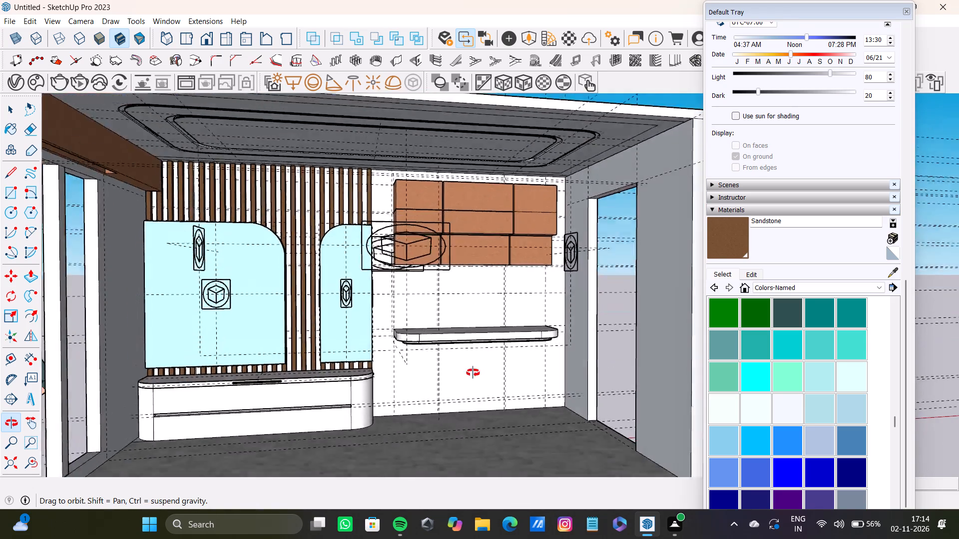
middle_click_drag(473, 373, 473, 374)
key("space")
scroll(507, 328, "down", 8)
left_click(433, 173)
Open the low cabinet's top slab for editing, paint the slab's rounded front corner edge 0119_RosyBrown, and leave the group.
scroll(377, 327, "up", 6)
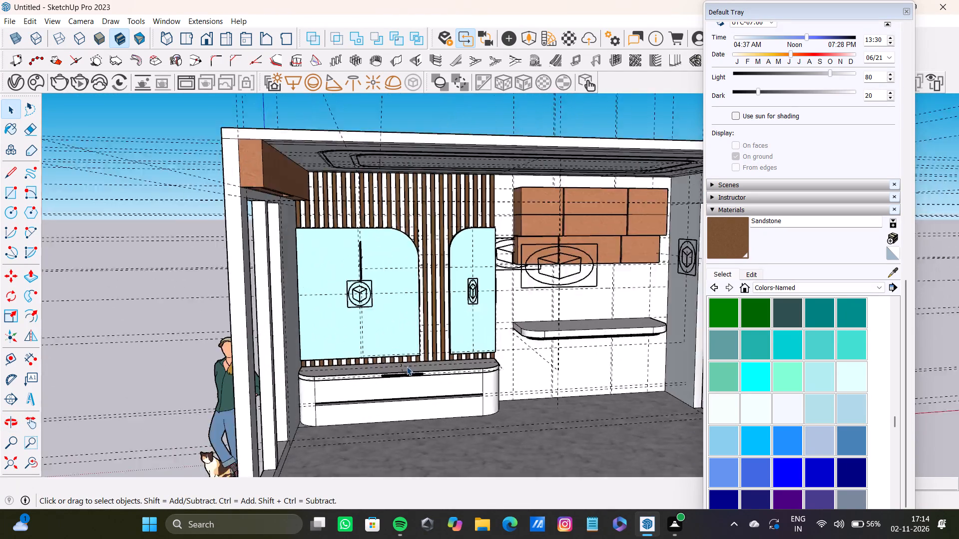
scroll(407, 366, "up", 8)
middle_click_drag(466, 385, 439, 387)
scroll(473, 379, "up", 8)
middle_click_drag(505, 374, 406, 370)
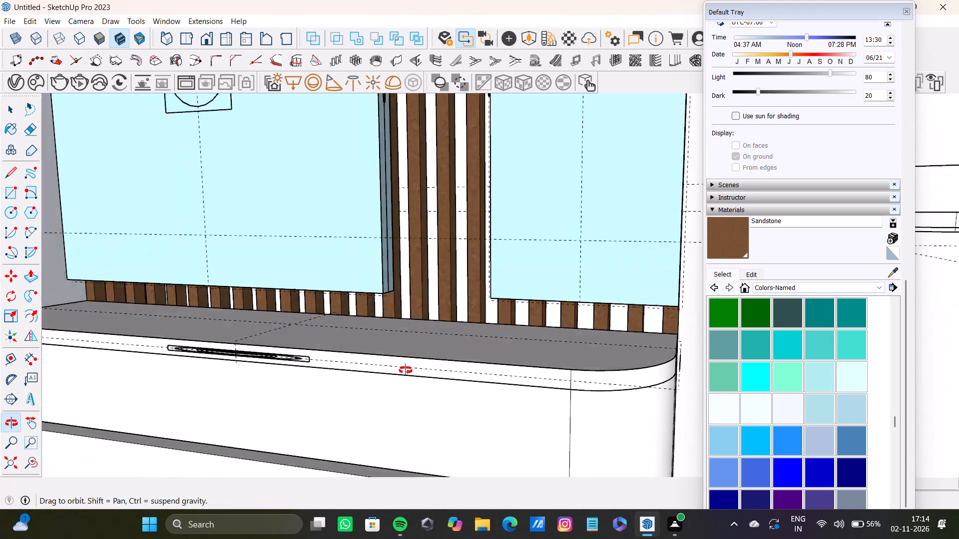
middle_click_drag(406, 370, 434, 379)
left_click(469, 337, "shift")
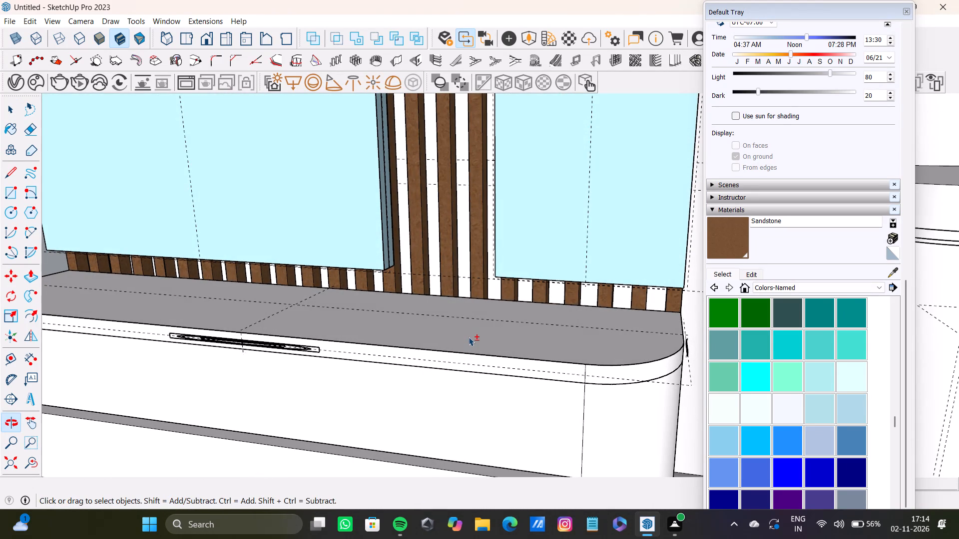
double_click(485, 390, "shift")
double_click(519, 370, "shift")
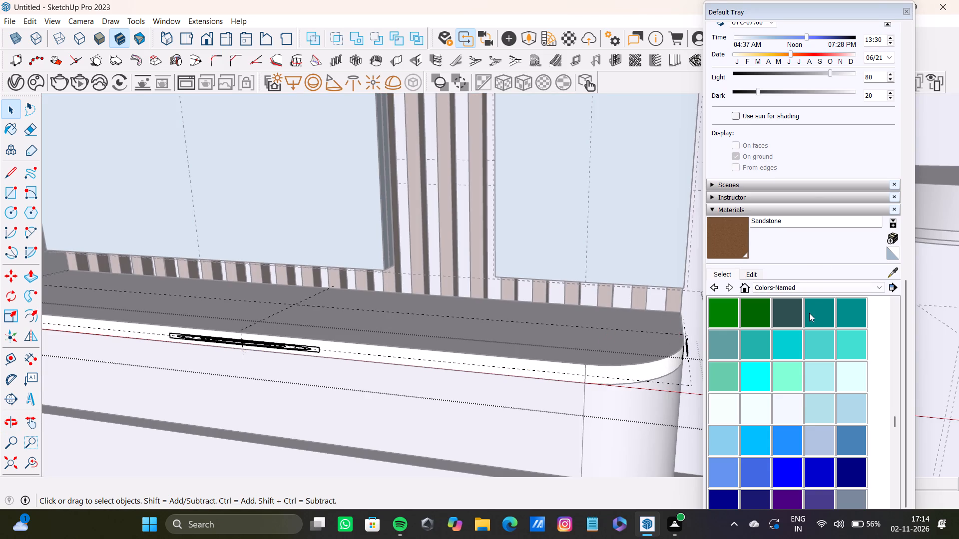
scroll(800, 326, "down", 16, "shift")
scroll(797, 332, "up", 12, "shift")
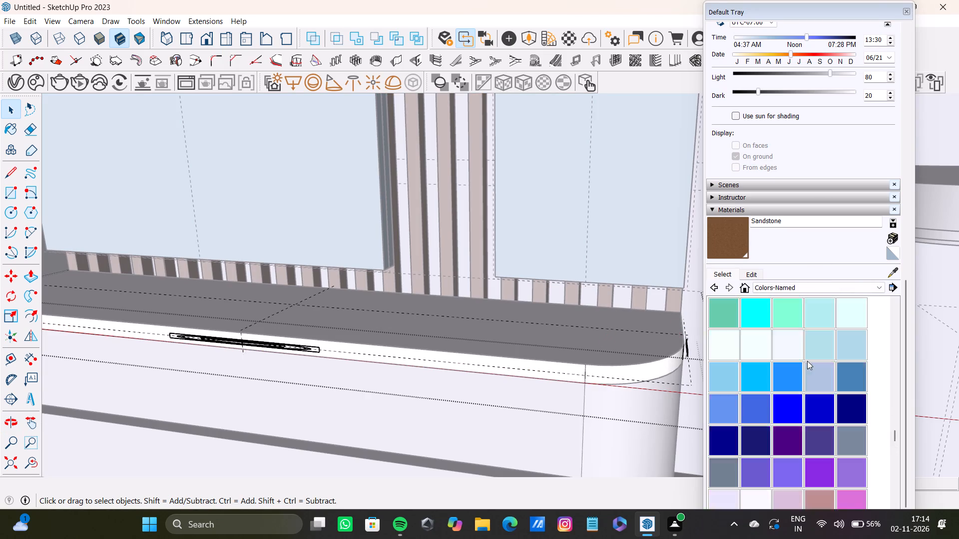
scroll(807, 367, "up", 4, "shift")
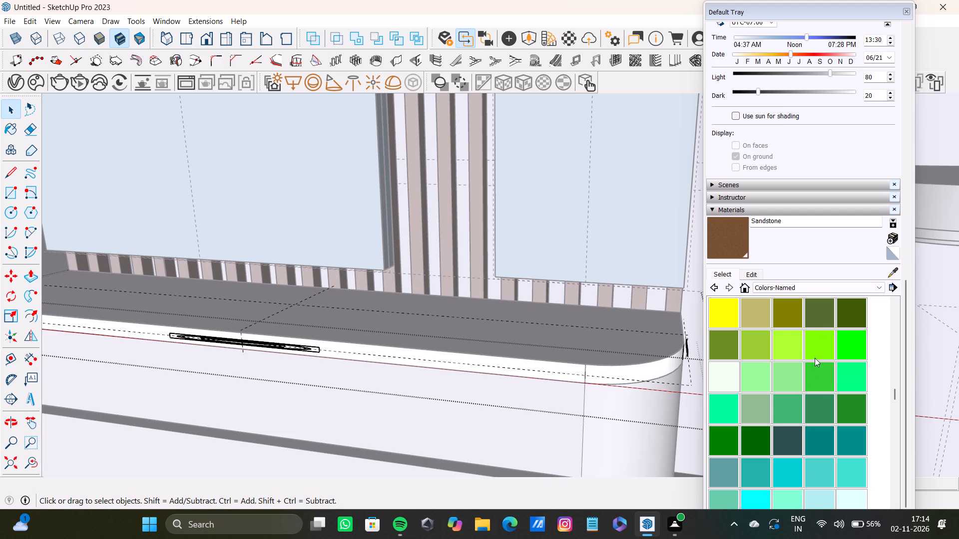
scroll(779, 434, "down", 13)
scroll(788, 383, "up", 4)
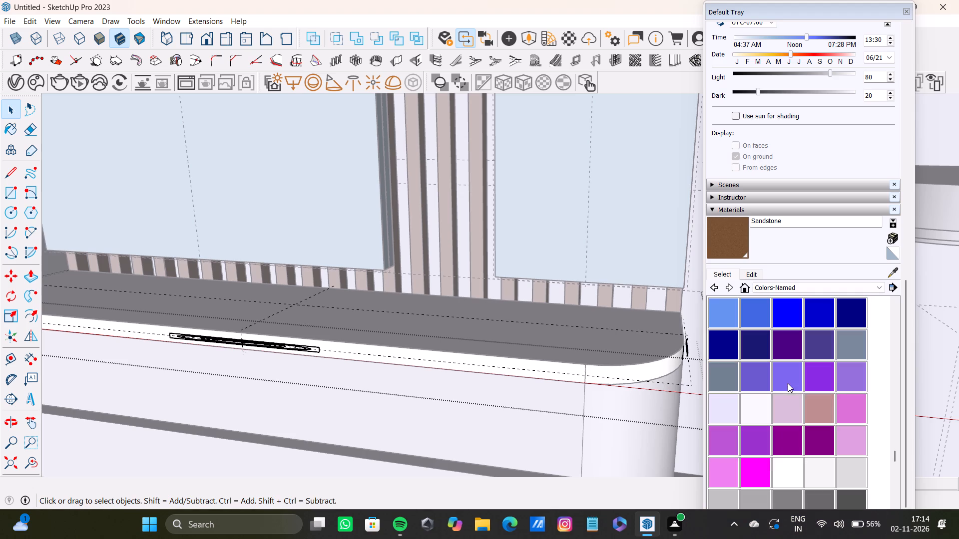
left_click(809, 406)
left_click(621, 375)
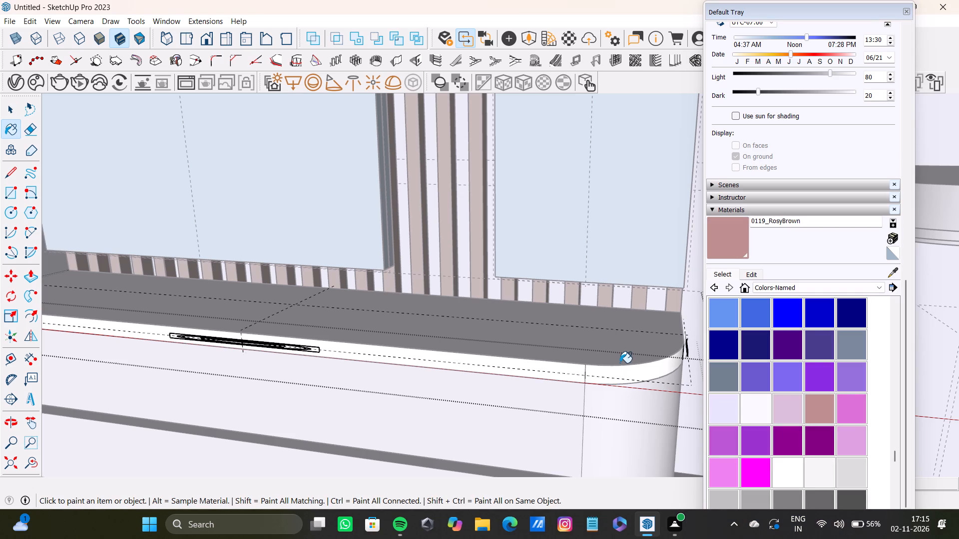
left_click(620, 362)
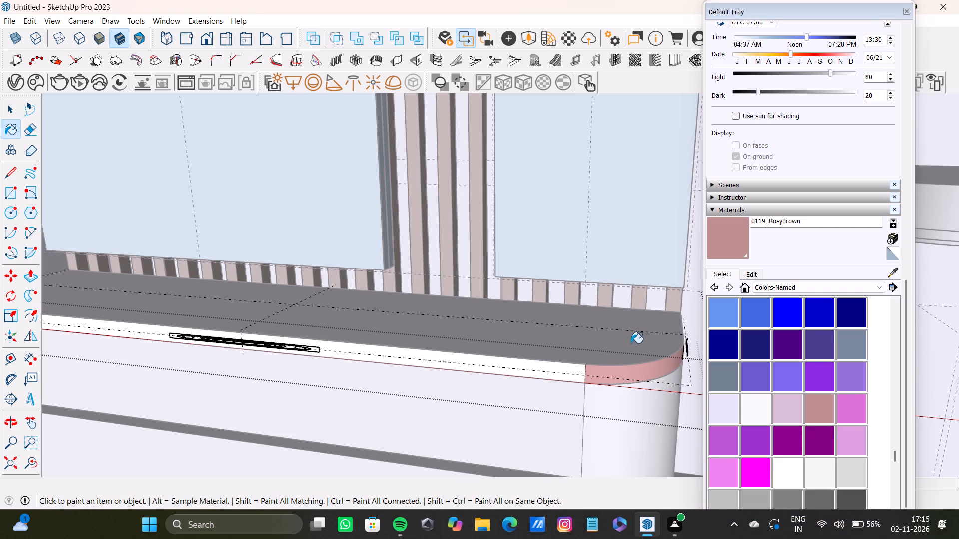
key("space")
left_click(701, 528)
scroll(555, 410, "down", 6)
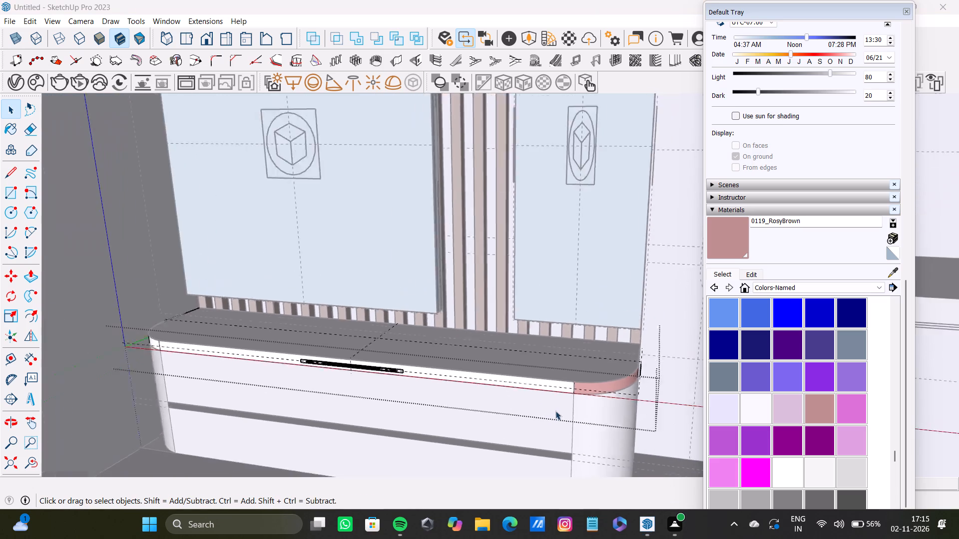
scroll(555, 411, "down", 15)
left_click(178, 275)
Try to select the low cabinet's top slab near its painted rounded corner.
scroll(538, 417, "up", 4)
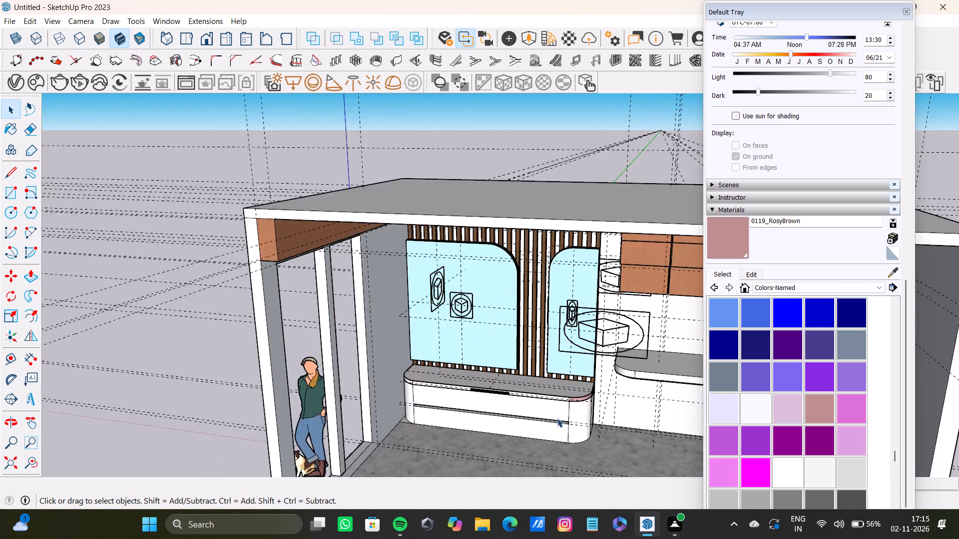
scroll(557, 418, "up", 14)
left_click(574, 392)
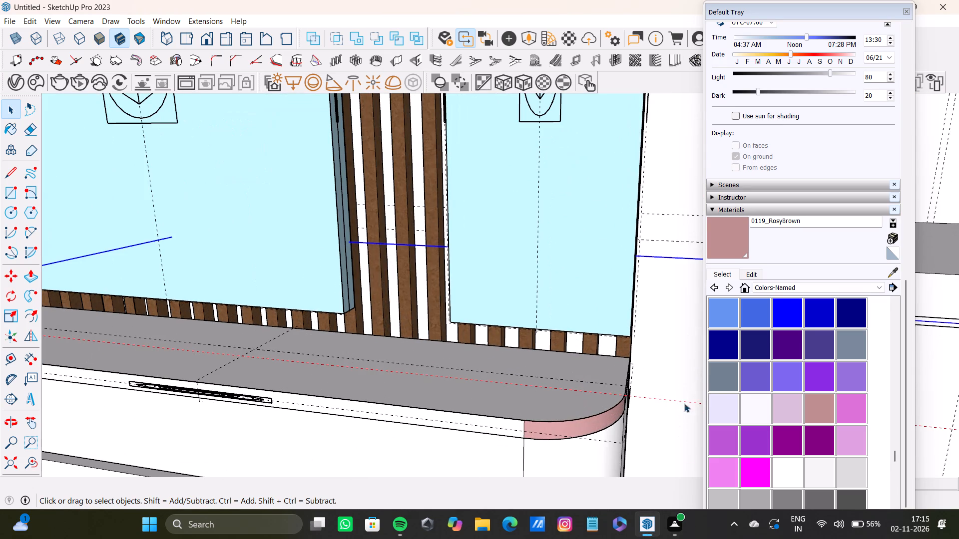
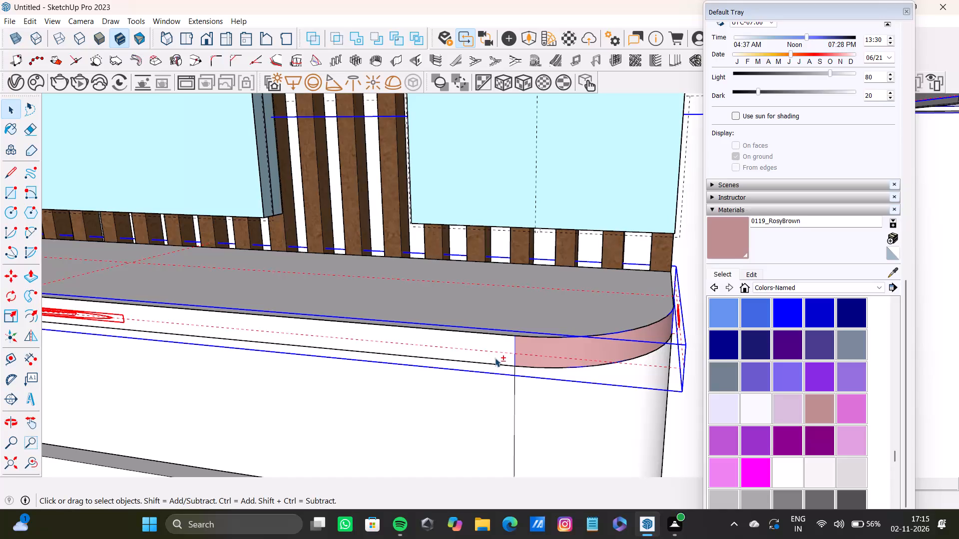
Paint the low cabinet's top slab, its front edge, and the upper front and rounded corner below it 0119_RosyBrown.
left_click(495, 358)
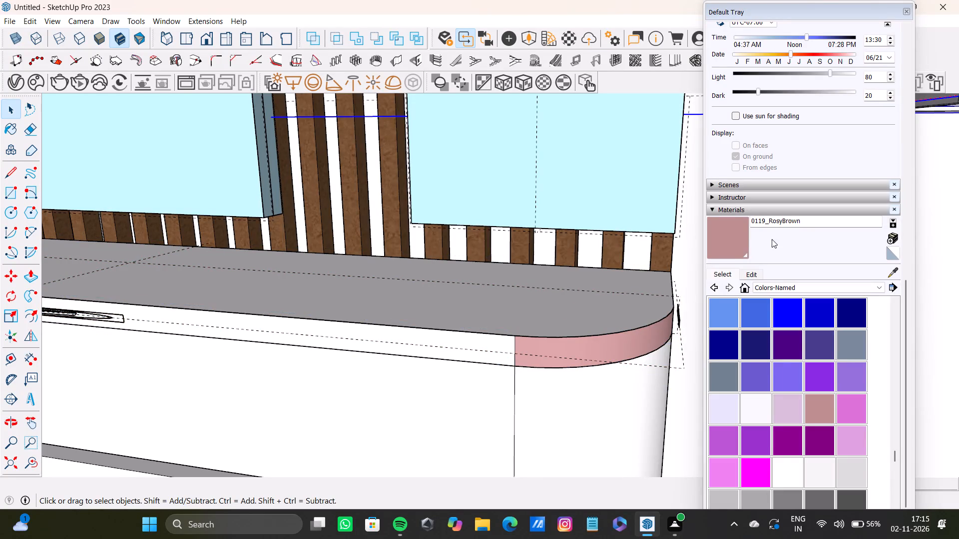
left_click(718, 237)
left_click(568, 296)
left_click(491, 355)
left_click(545, 411)
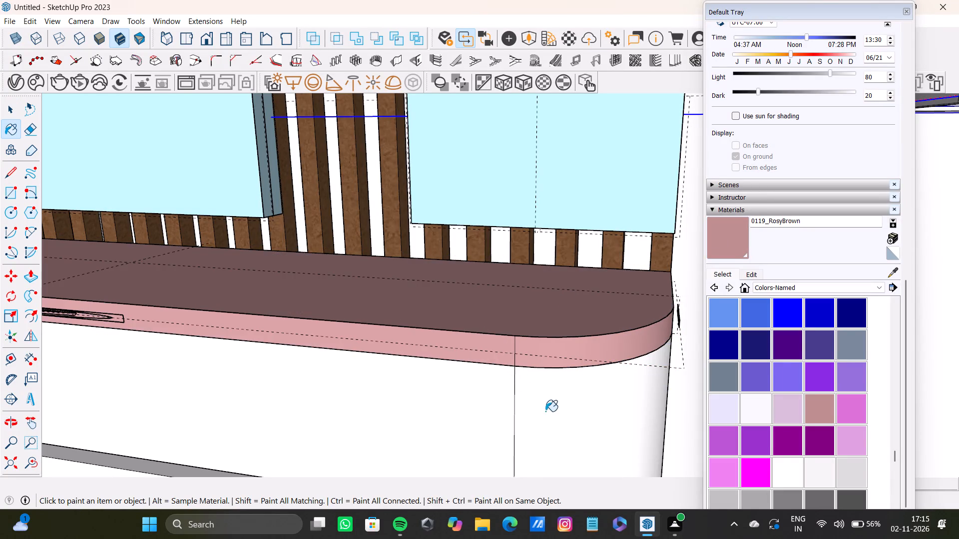
left_click(424, 411)
Paint the low cabinet's lower front and the inner faces of its horizontal groove 0119_RosyBrown.
scroll(441, 396, "down", 4)
middle_click_drag(441, 396, 544, 268)
scroll(475, 370, "up", 4)
left_click(494, 390)
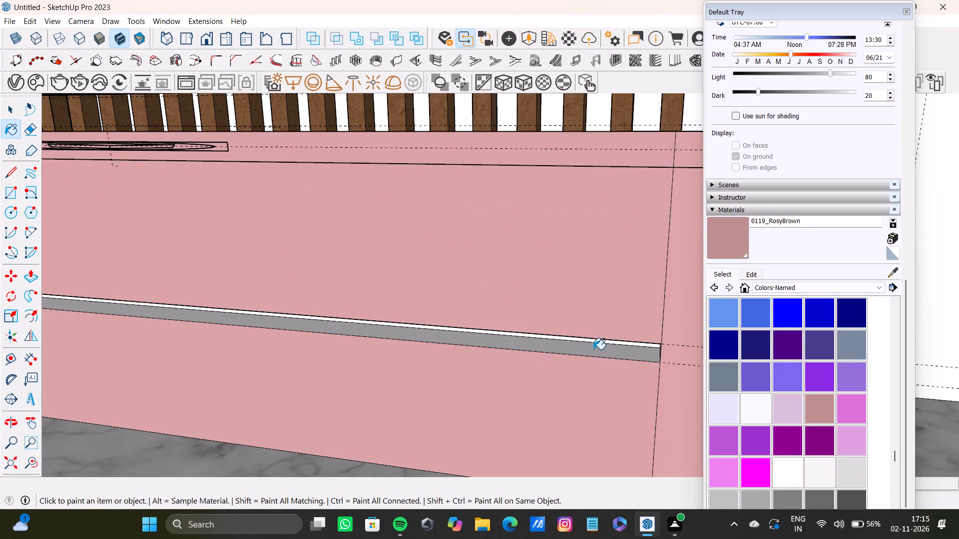
left_click(598, 352)
scroll(597, 352, "up", 6)
middle_click_drag(608, 351, 596, 293)
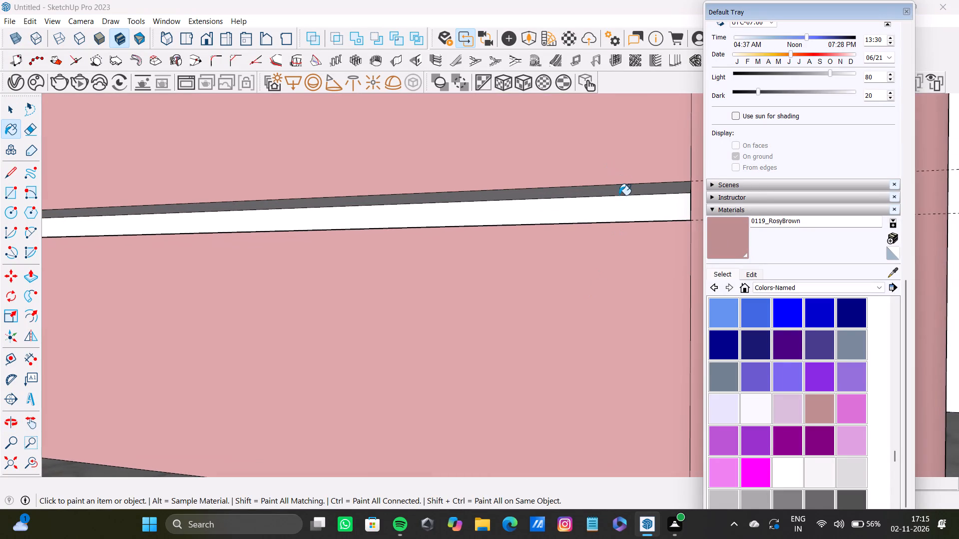
scroll(619, 195, "up", 7)
left_click(633, 187, "shift")
left_click(642, 229, "shift")
scroll(477, 194, "down", 15, "shift")
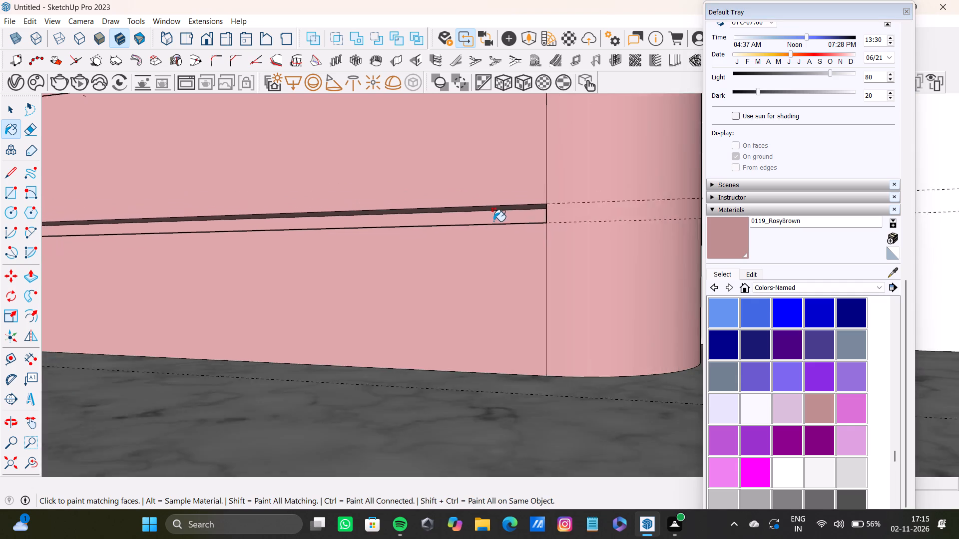
Sample 0093_AliceBlue from the side wall with the door opening and paint that wall's front edge with it.
scroll(493, 221, "down", 4, "shift")
middle_click_drag(495, 224, 792, 317, "shift")
scroll(189, 337, "up", 5, "shift")
scroll(197, 308, "down", 14)
middle_click_drag(212, 312, 327, 389)
scroll(347, 332, "down", 14)
middle_click_drag(354, 305, 335, 283)
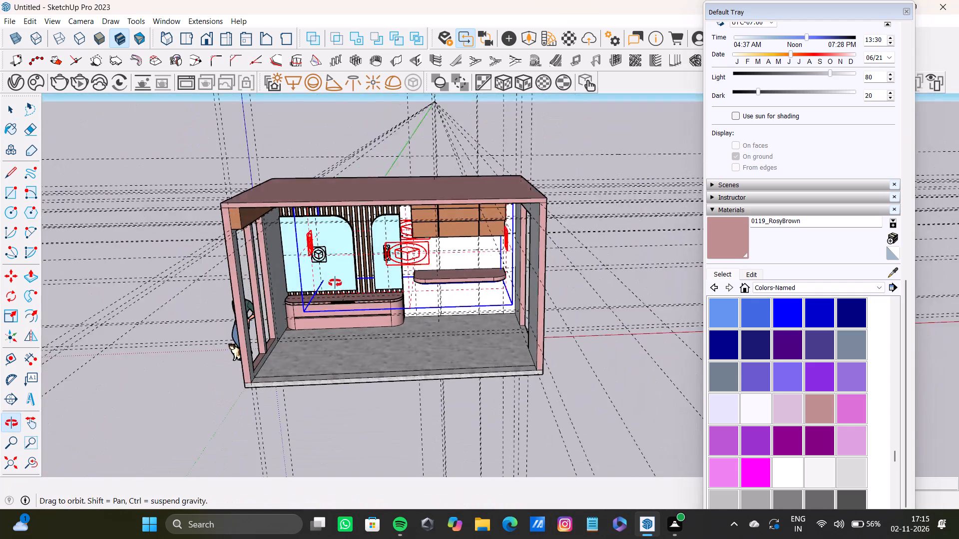
middle_click_drag(335, 283, 444, 171)
left_click(892, 271)
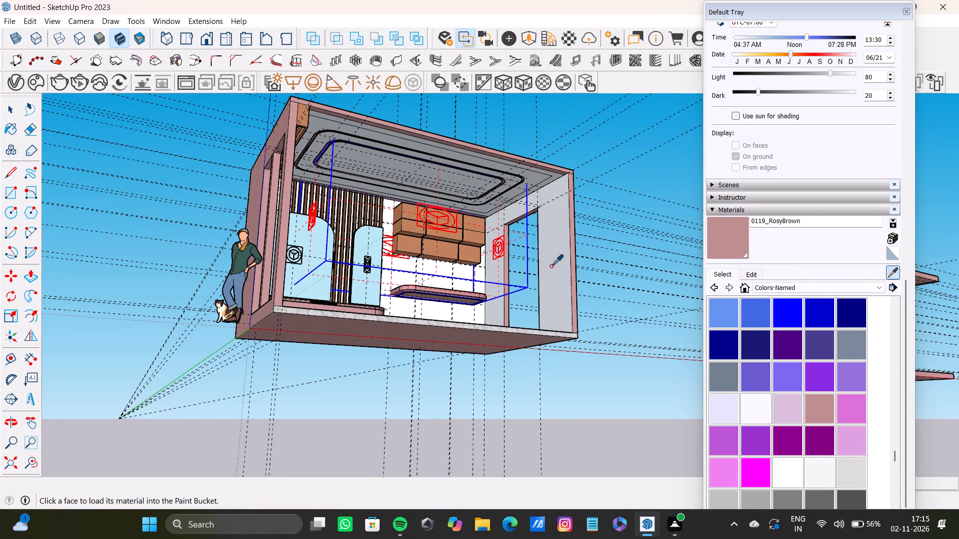
scroll(551, 266, "up", 4)
left_click(554, 265)
left_click(584, 271)
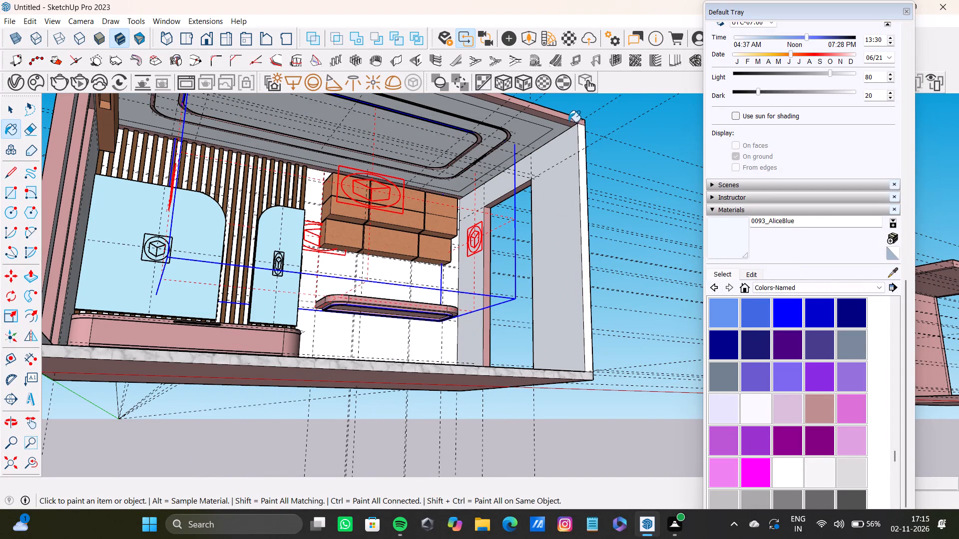
Sample 0093_AliceBlue from the side wall again and paint the roof slab's front edge with it.
left_click(569, 120)
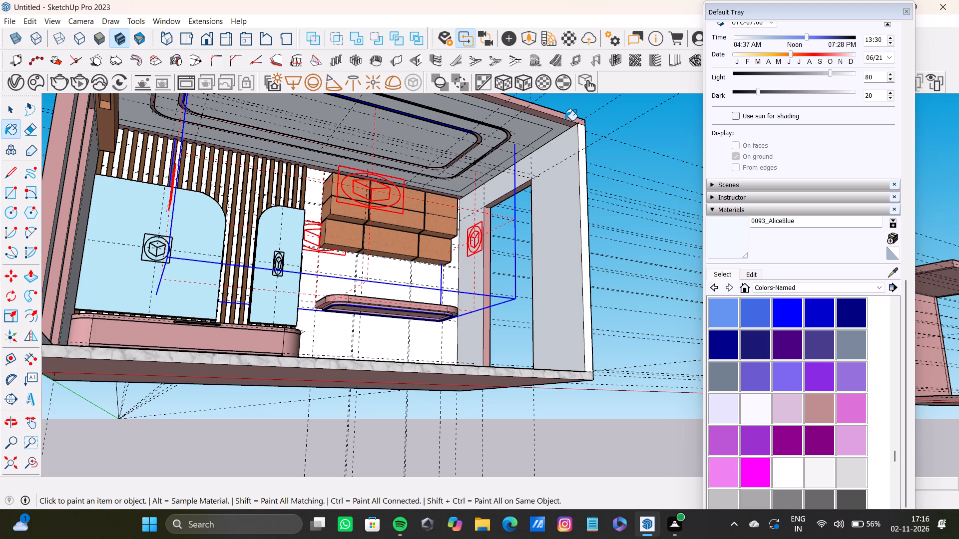
left_click(889, 273)
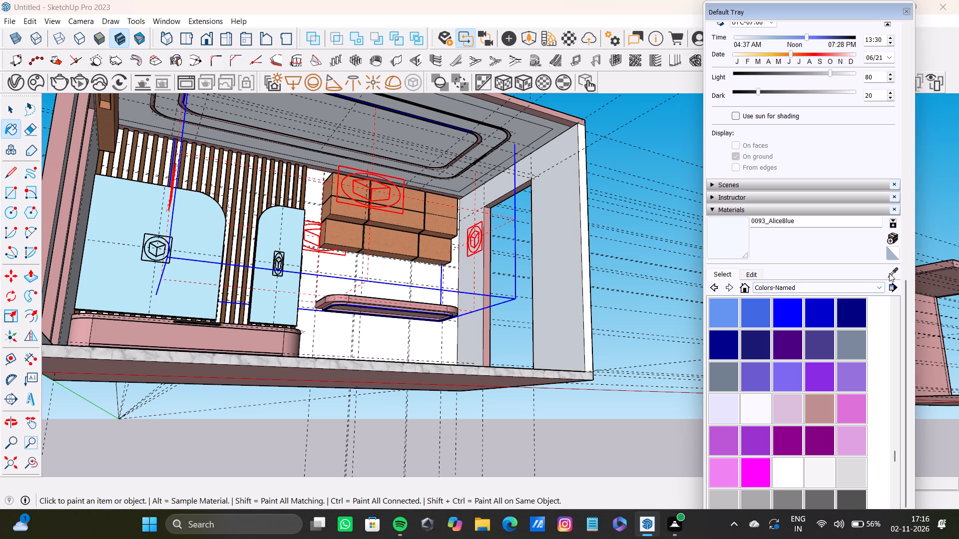
scroll(575, 109, "up", 3)
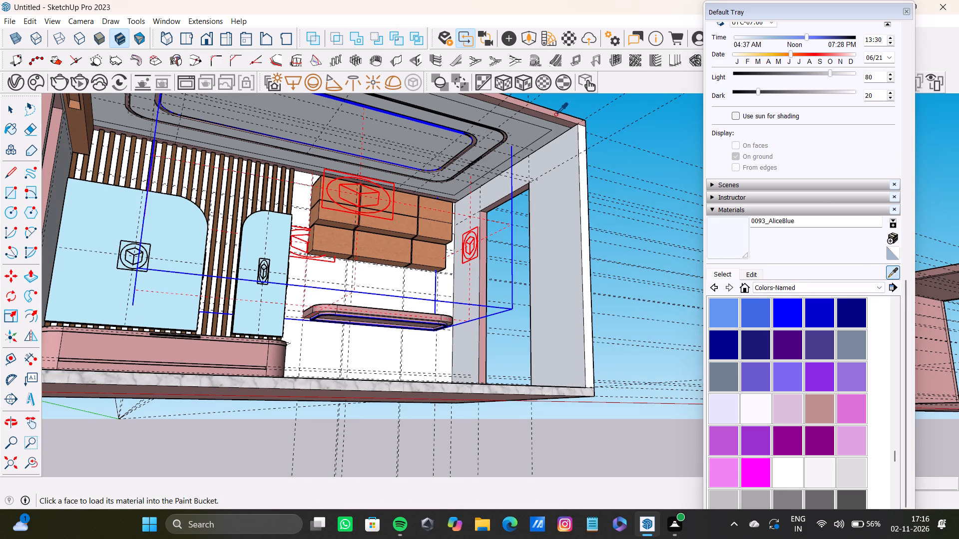
left_click(555, 113)
left_click(893, 270)
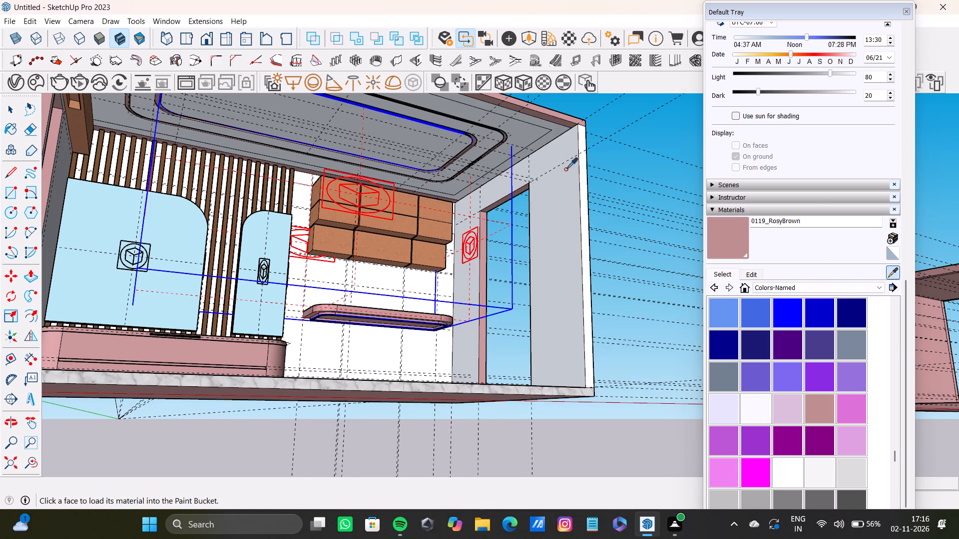
left_click_drag(565, 169, 566, 165)
left_click(565, 118)
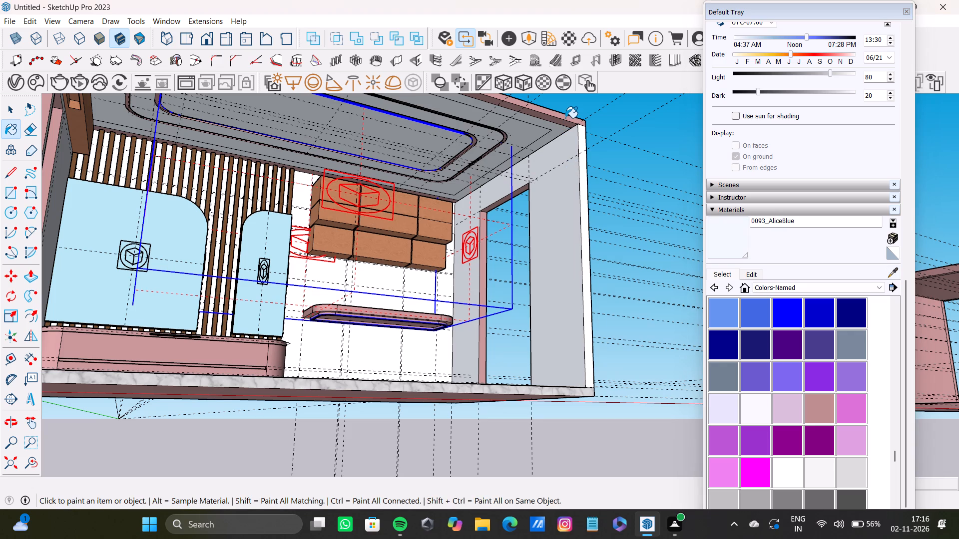
scroll(562, 122, "up", 10)
left_click(578, 126)
Paint the posts of the window side and that side's outer wall face 0093_AliceBlue.
scroll(578, 126, "down", 4)
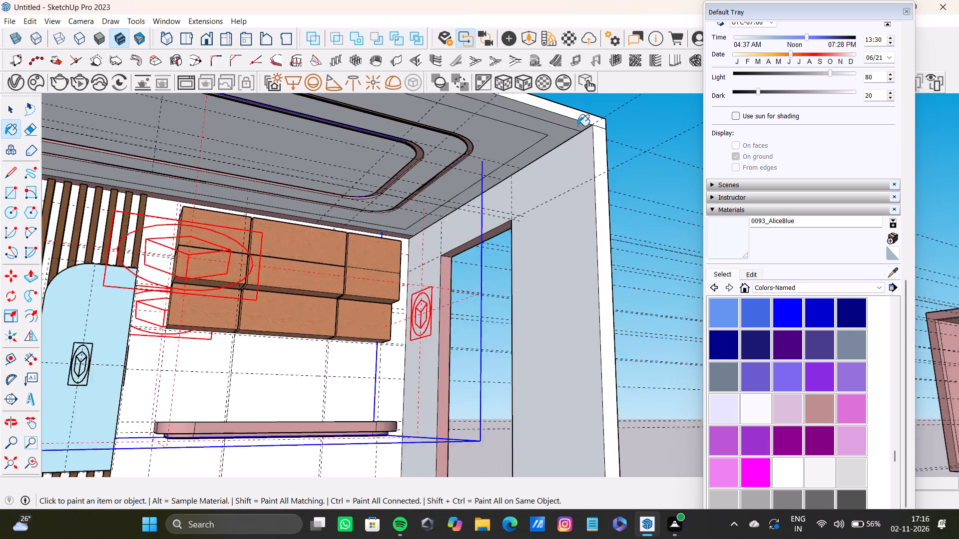
scroll(577, 126, "down", 18)
scroll(352, 199, "up", 8)
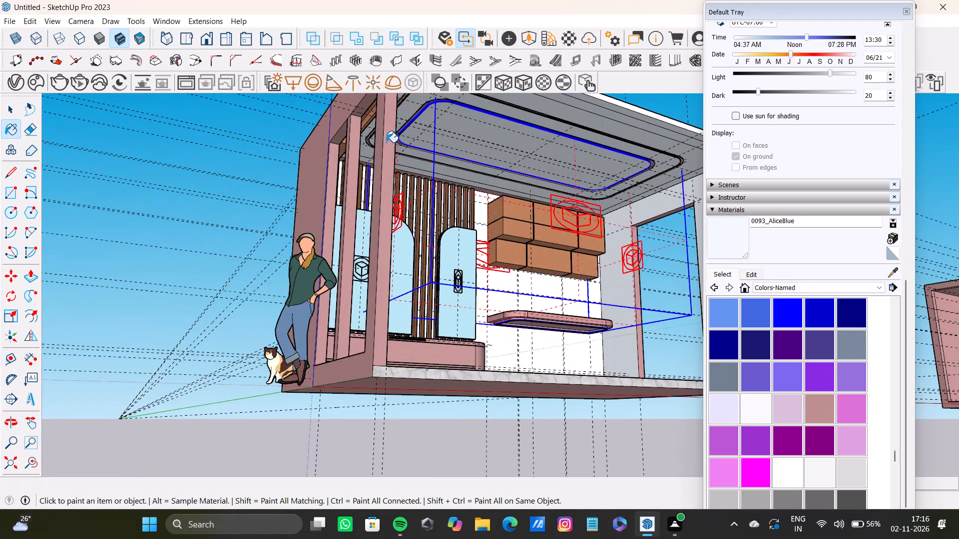
left_click(387, 142)
left_click(356, 179)
left_click(330, 188)
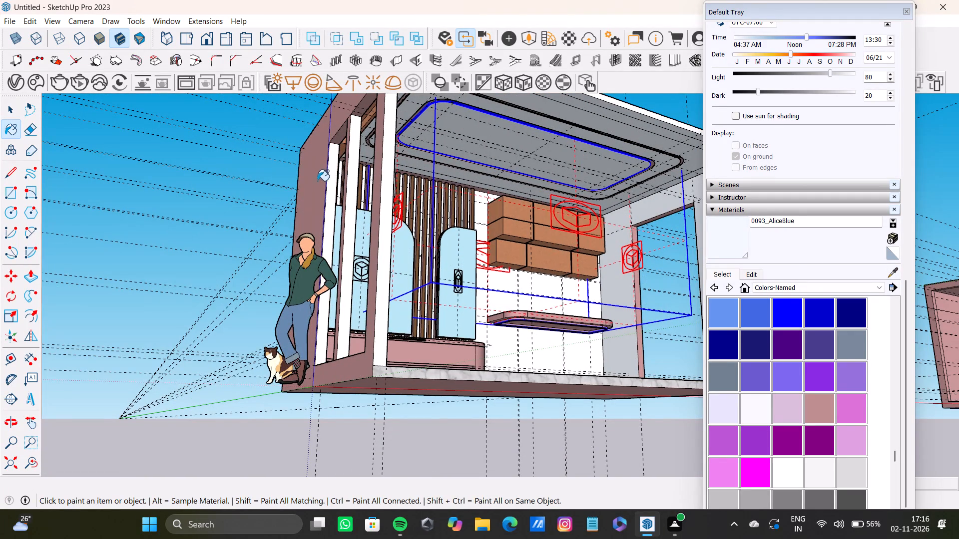
left_click(317, 180)
Paint the underside faces at the head of the window-side openings 0093_AliceBlue.
scroll(344, 137, "up", 7)
left_click(340, 131)
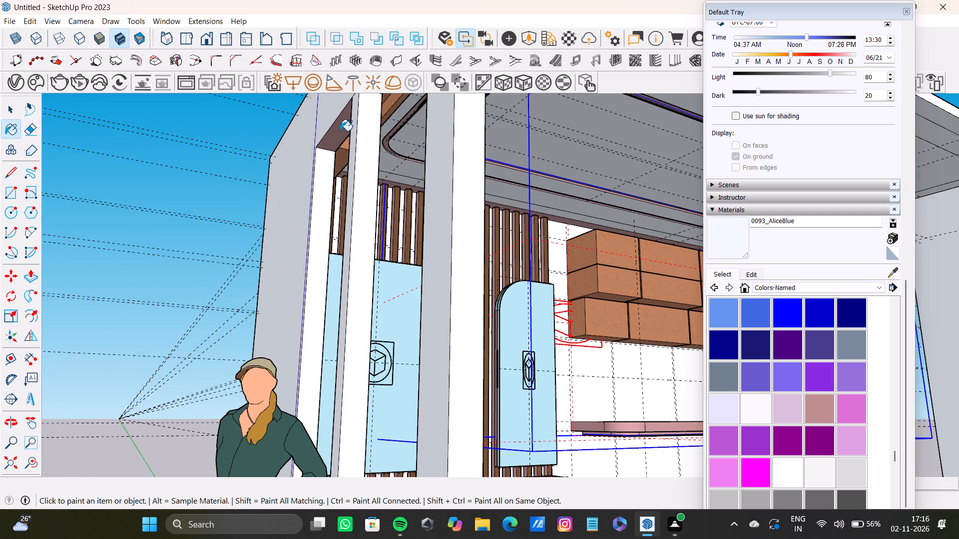
scroll(362, 133, "down", 11)
middle_click_drag(364, 139, 397, 151)
scroll(404, 131, "up", 2)
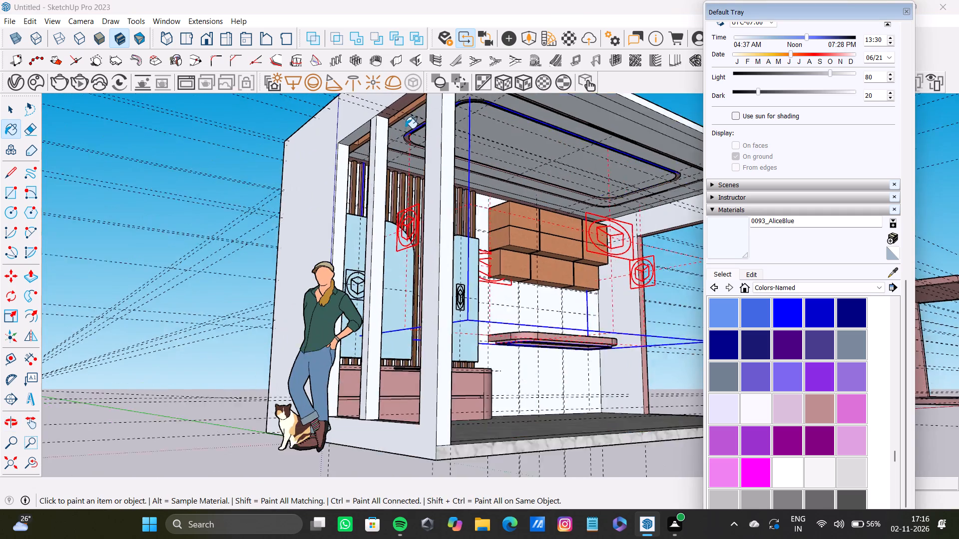
scroll(405, 128, "up", 4)
left_click(381, 102)
Paint the roof's top face and the underside of the floor slab 0093_AliceBlue.
scroll(397, 163, "down", 8)
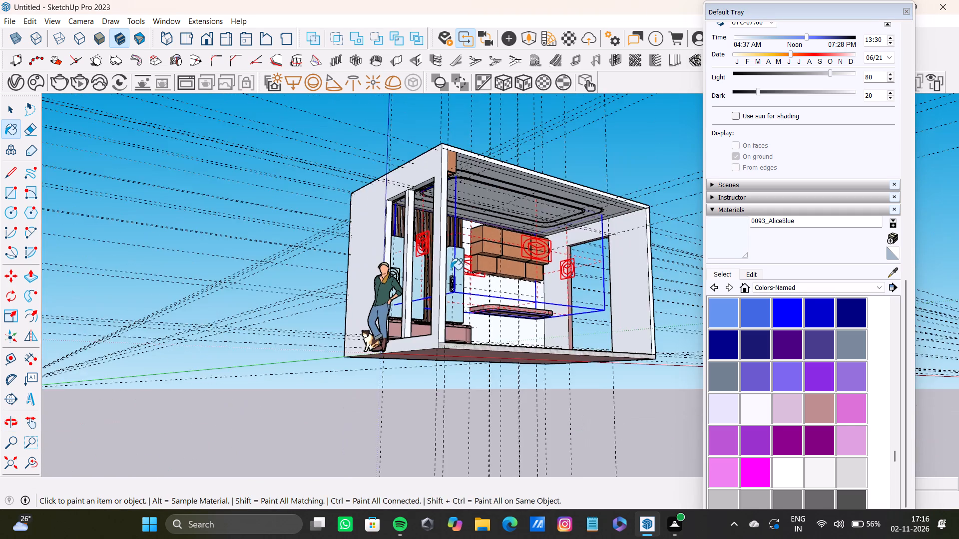
middle_click_drag(454, 276, 310, 407)
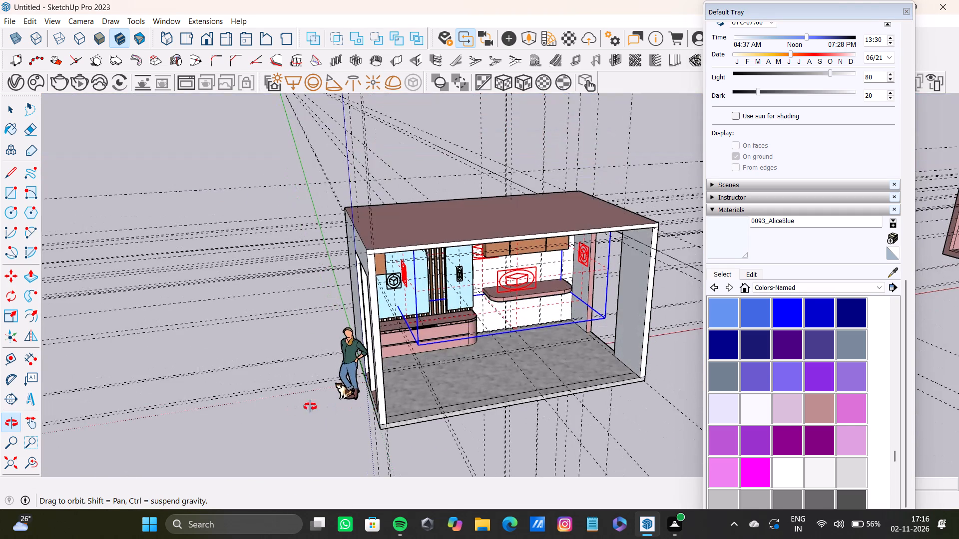
middle_click_drag(310, 407, 315, 402)
scroll(322, 395, "down", 1)
left_click(450, 237)
scroll(427, 313, "down", 4)
middle_click_drag(427, 327, 515, 198)
scroll(460, 295, "up", 5)
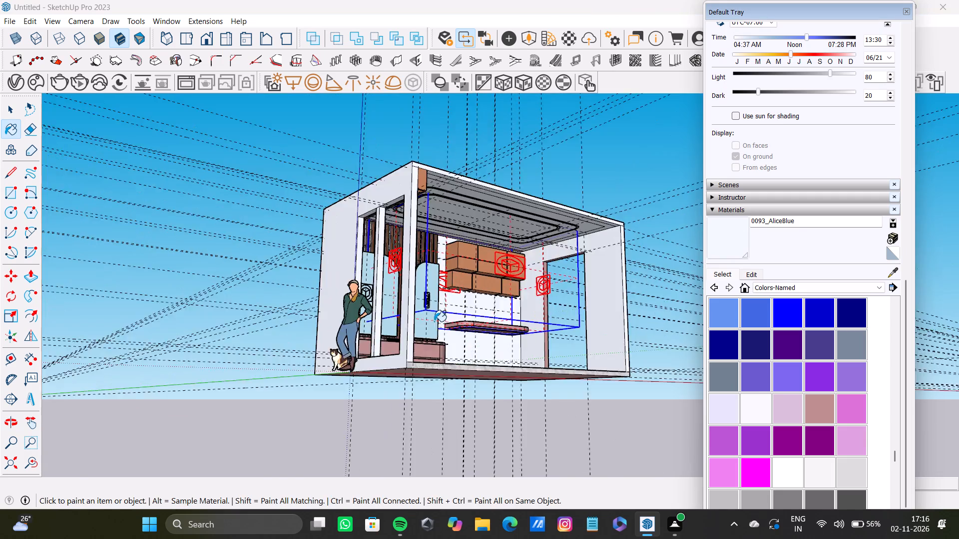
scroll(434, 321, "up", 4)
middle_click_drag(432, 351, 426, 275)
left_click(419, 302)
Paint the sills at the bottom of the window-side openings 0093_AliceBlue.
scroll(363, 248, "down", 4)
middle_click_drag(380, 259, 480, 398)
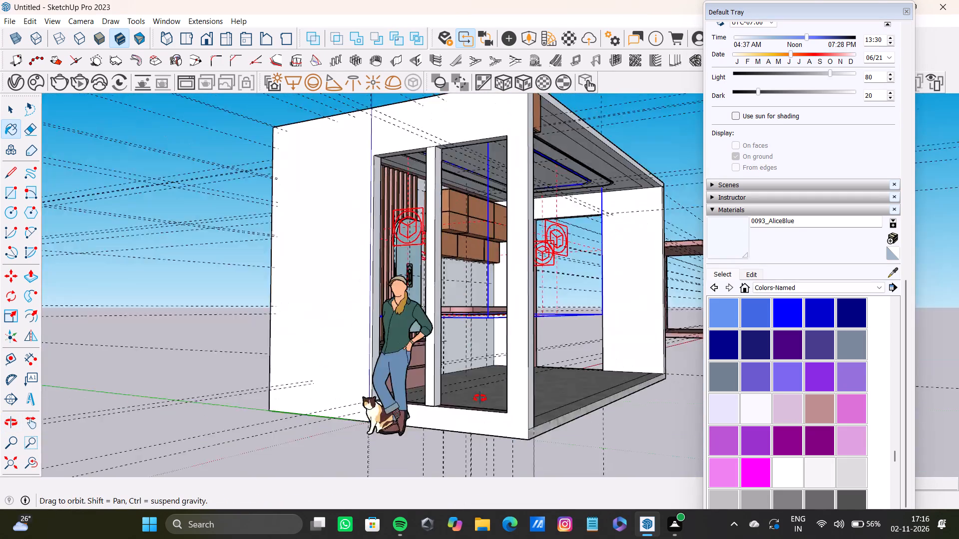
middle_click_drag(480, 398, 191, 445)
scroll(270, 385, "up", 8)
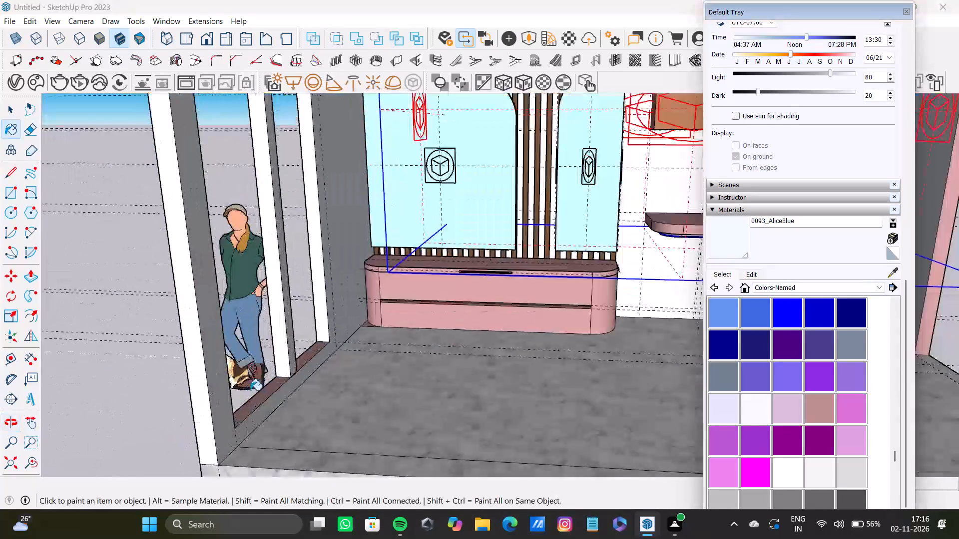
left_click(258, 395)
left_click(307, 356)
Examine the painted room from the front, checking the walls, ceiling, slatted wall and cabinets.
scroll(332, 309, "down", 12)
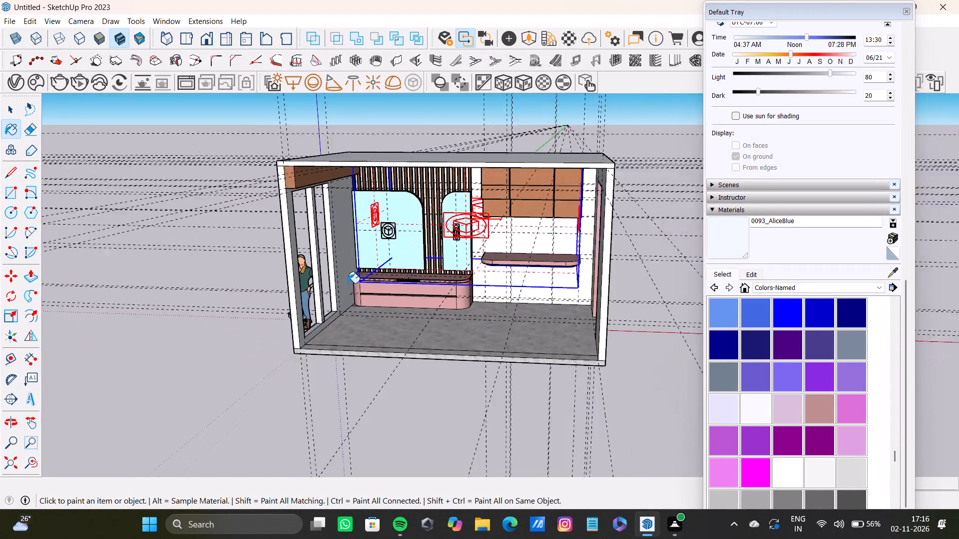
scroll(348, 283, "down", 3)
middle_click_drag(352, 285, 450, 279)
scroll(469, 358, "up", 8)
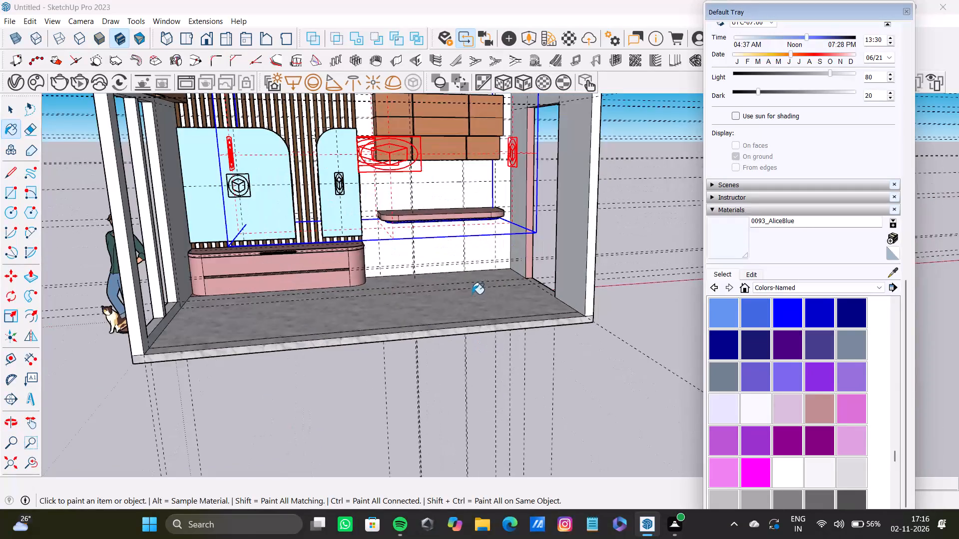
scroll(456, 273, "down", 3)
middle_click_drag(456, 273, 428, 268, "shift")
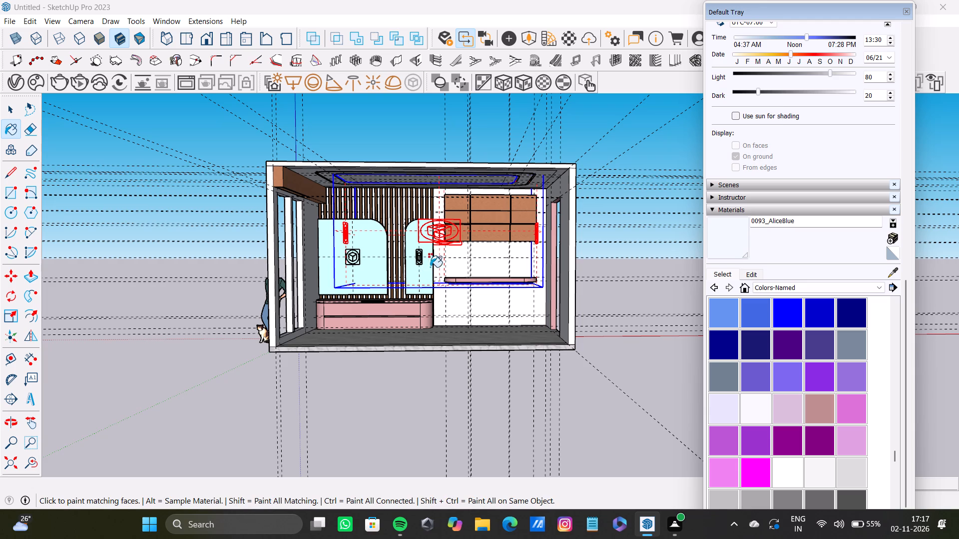
scroll(437, 256, "up", 9)
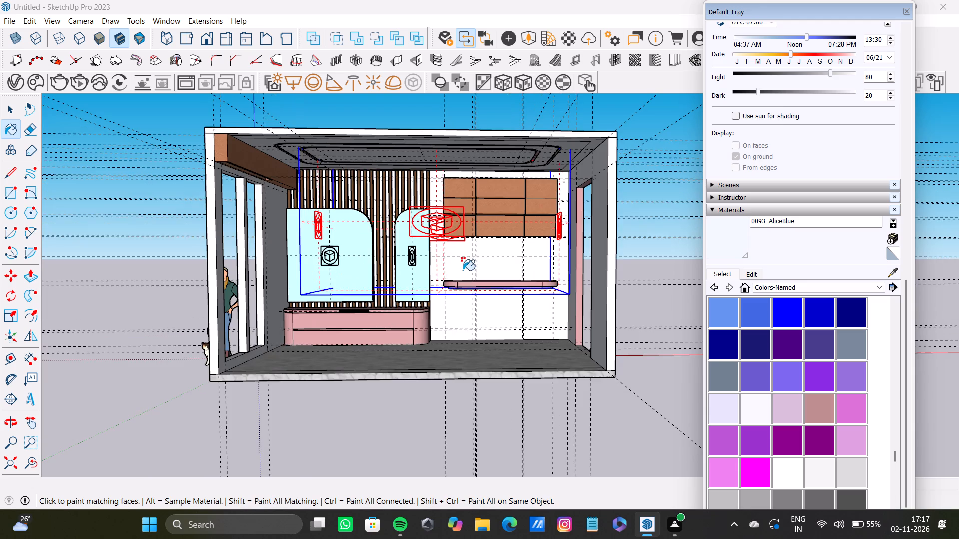
scroll(445, 263, "up", 2)
scroll(445, 263, "down", 3)
middle_click_drag(445, 263, 432, 294)
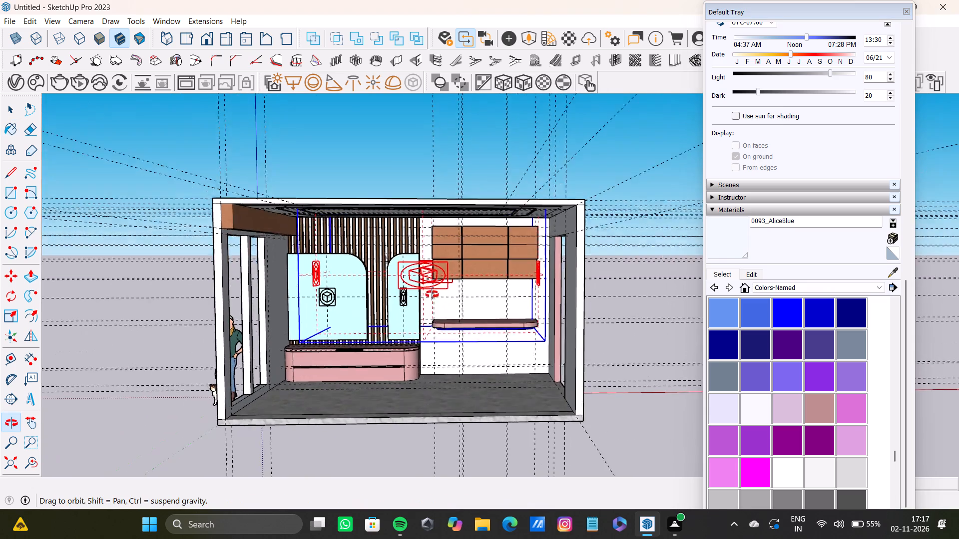
middle_click_drag(432, 294, 431, 273)
scroll(427, 276, "up", 4)
middle_click_drag(427, 276, 427, 275)
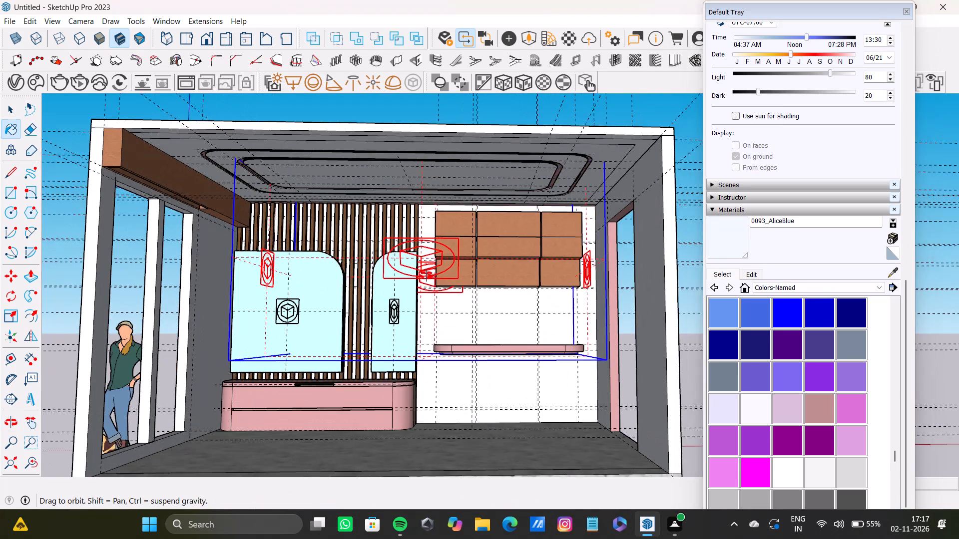
middle_click_drag(427, 275, 452, 262)
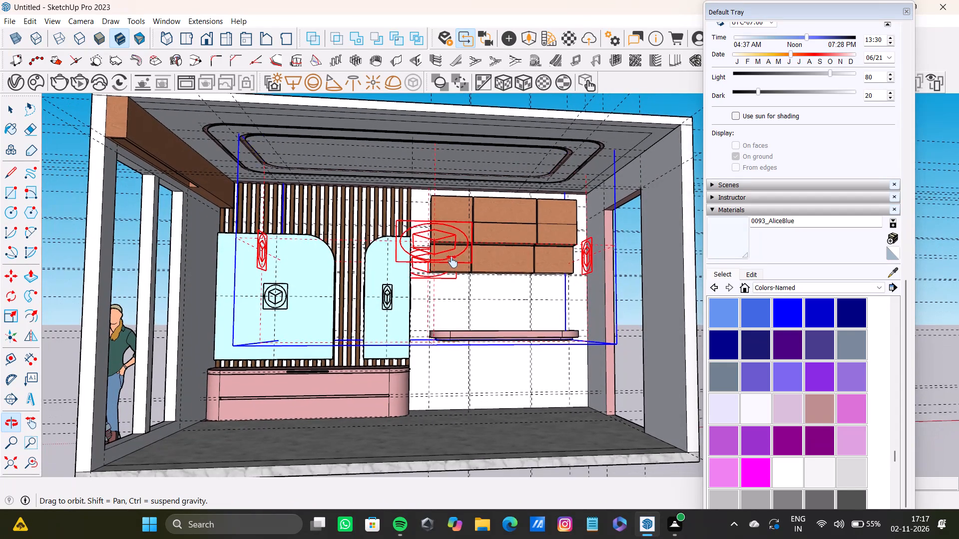
middle_click_drag(452, 262, 446, 266)
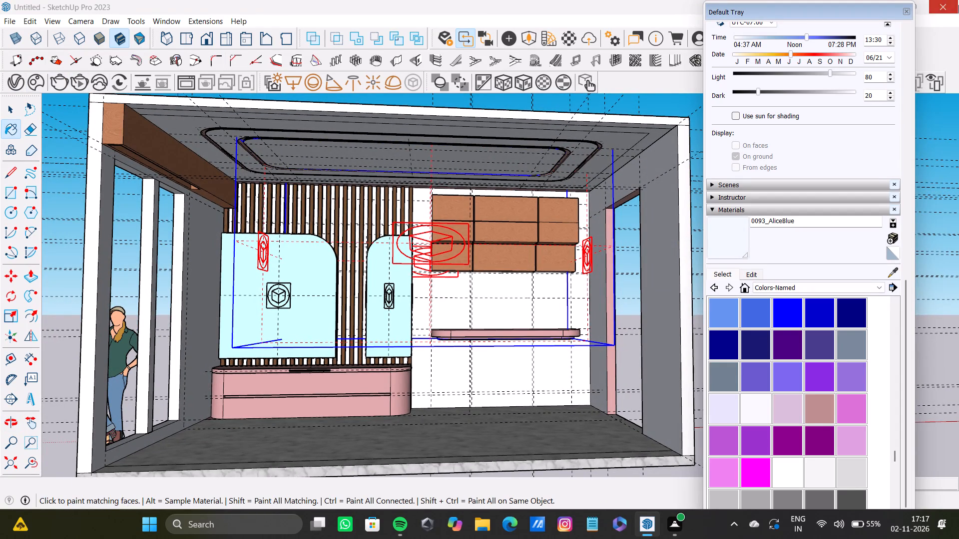
Close the Default Tray and open the file commands for the model.
left_click(910, 8)
left_click(5, 22)
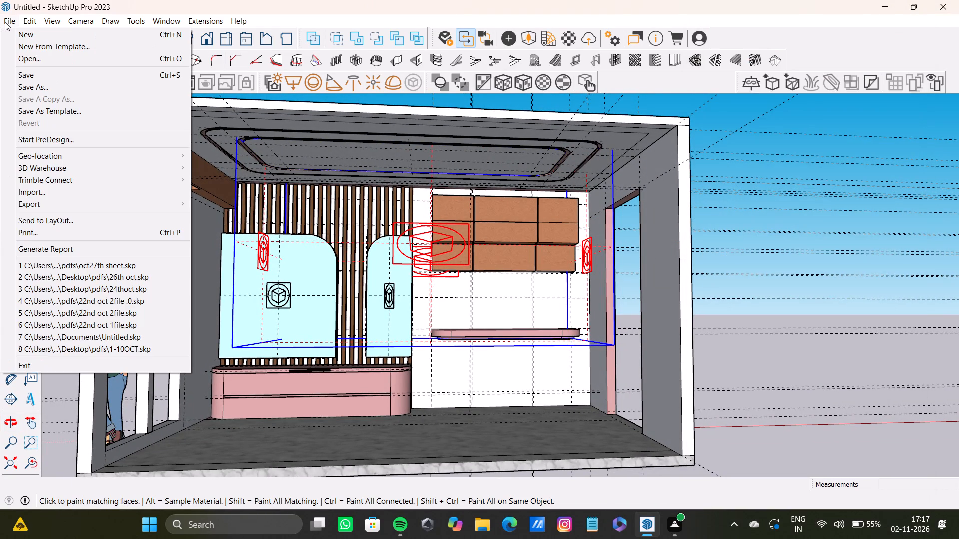
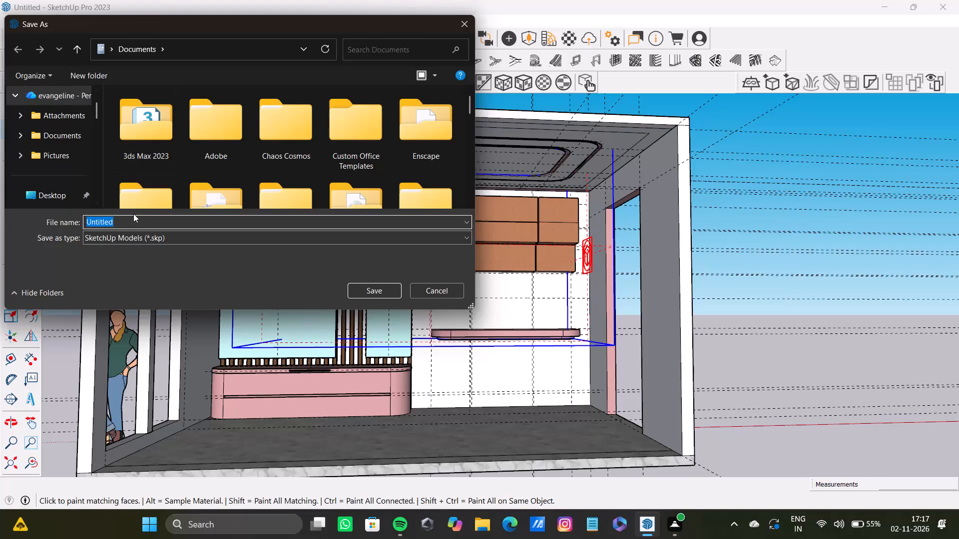
Clear the default file name and choose the Desktop's pdfs folder as the location for saving the model.
key("BackSpace")
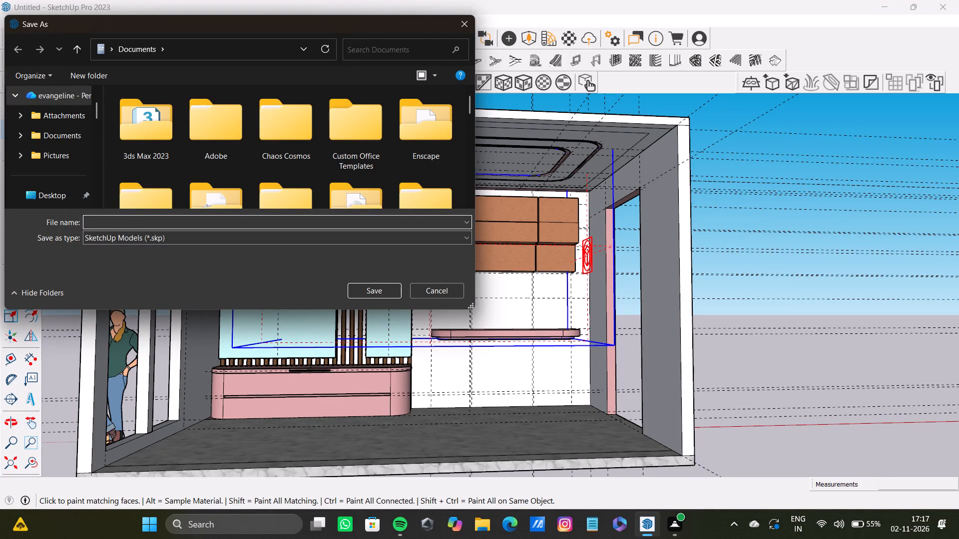
scroll(213, 167, "down", 8)
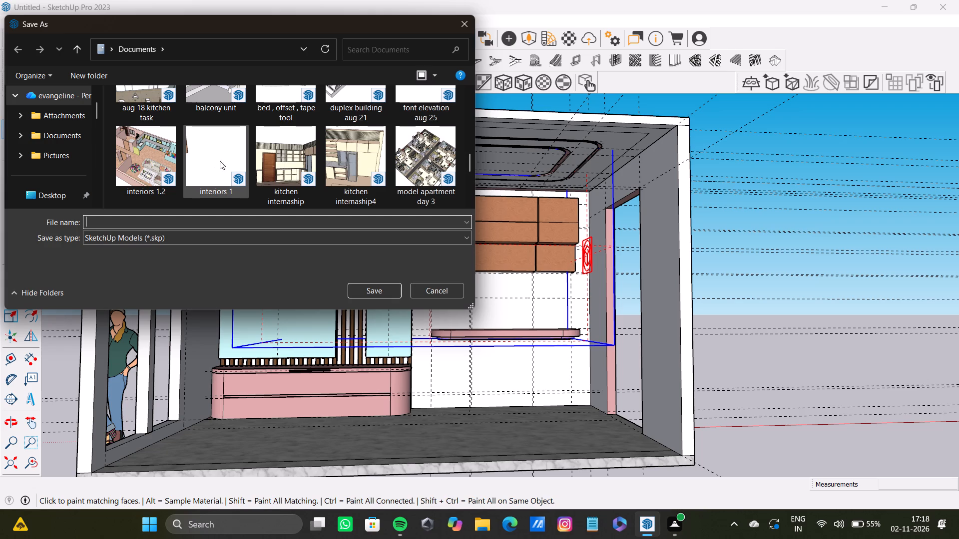
scroll(231, 144, "down", 7)
scroll(153, 214, "up", 1)
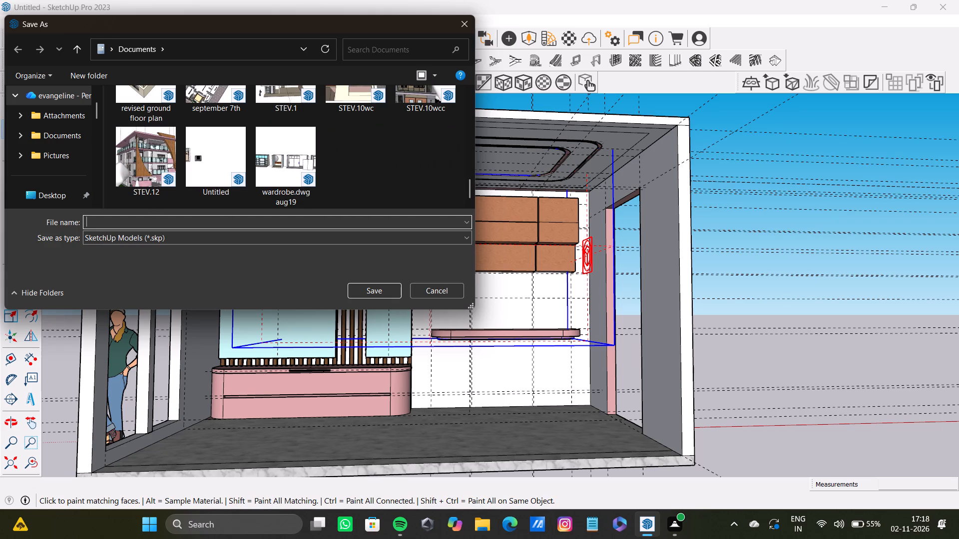
left_click(159, 221)
scroll(50, 155, "down", 5)
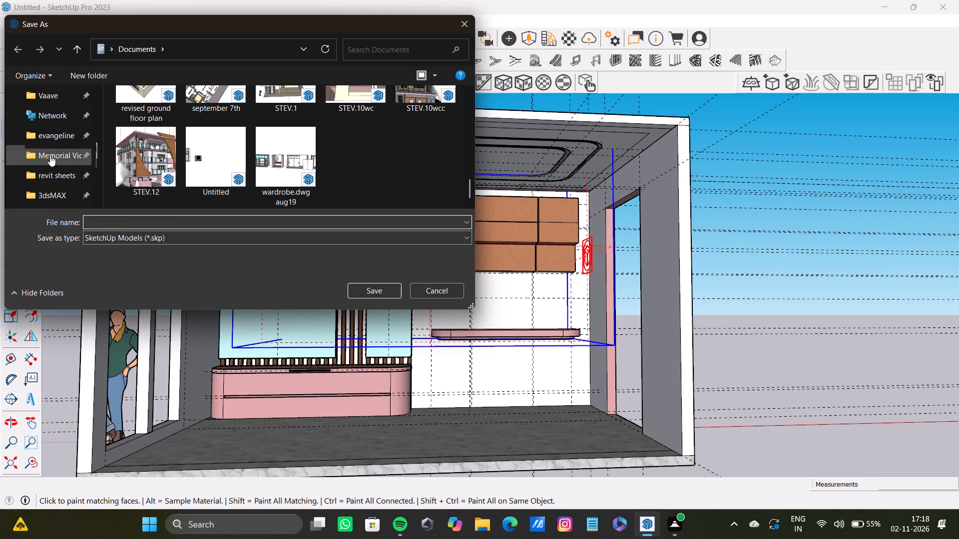
scroll(50, 155, "down", 5)
left_click(62, 101)
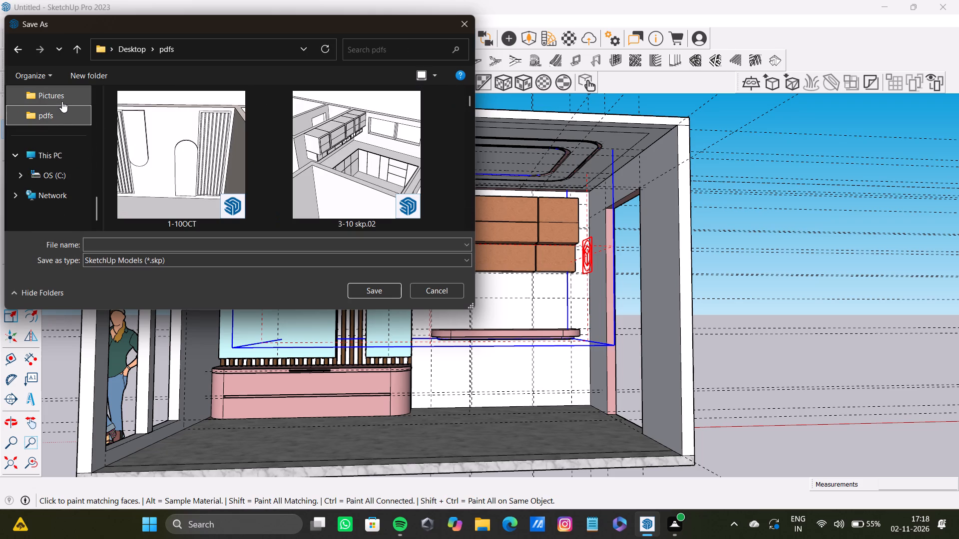
Save the model in the pdfs folder as a SketchUp file named 2-11 sheet1.
left_click(169, 245)
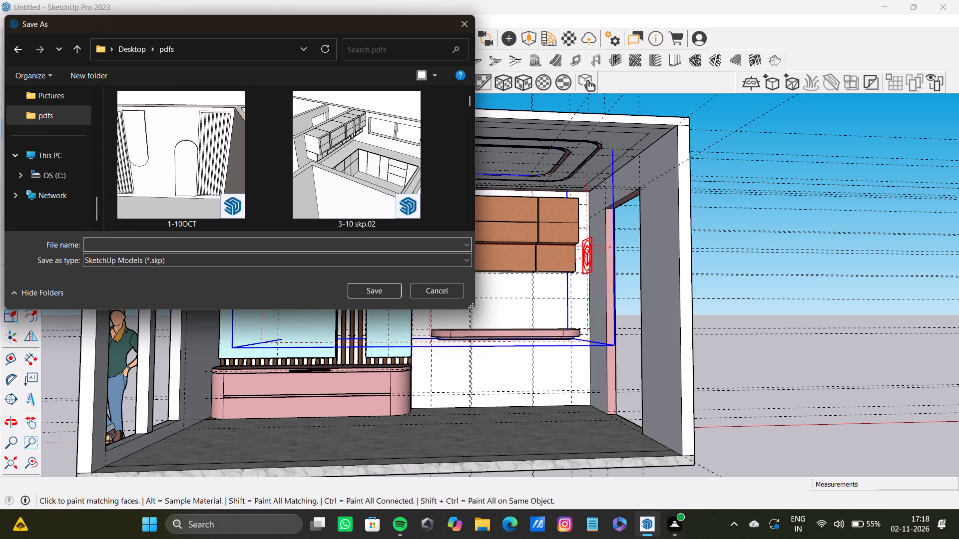
key("2")
type("/11")
key("space")
type("shhe")
key("BackSpace")
key("BackSpace")
type("eet")
key("1")
key("Return")
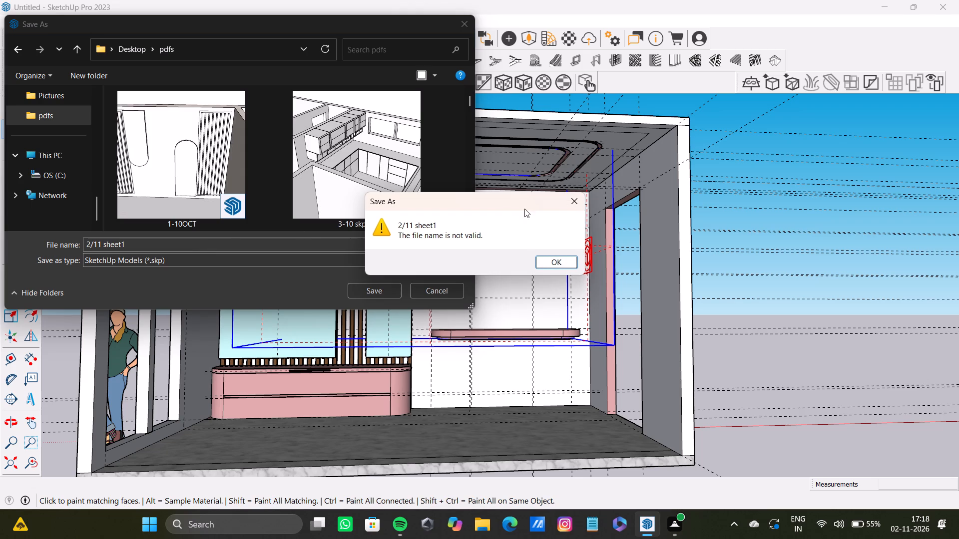
left_click(572, 202)
left_click(95, 245)
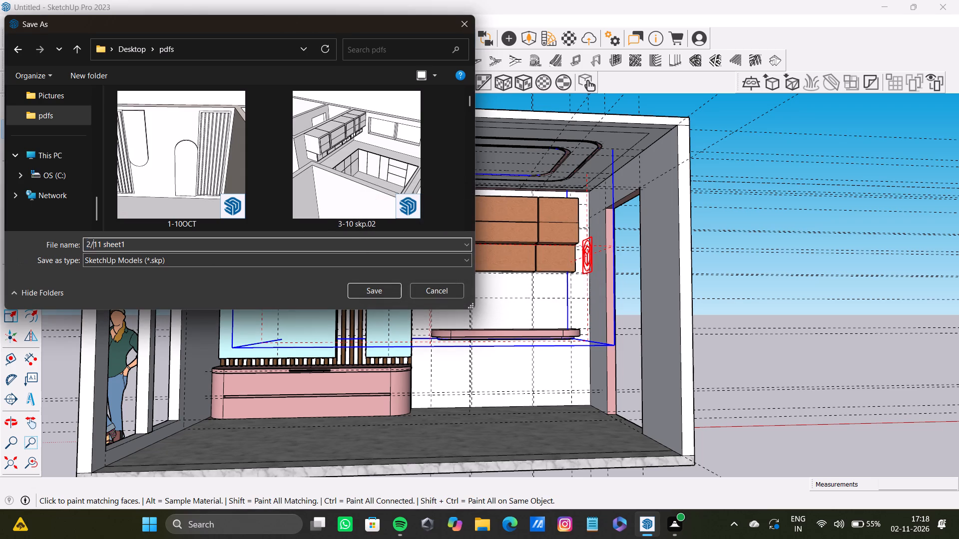
key("BackSpace")
key("minus")
key("Return")
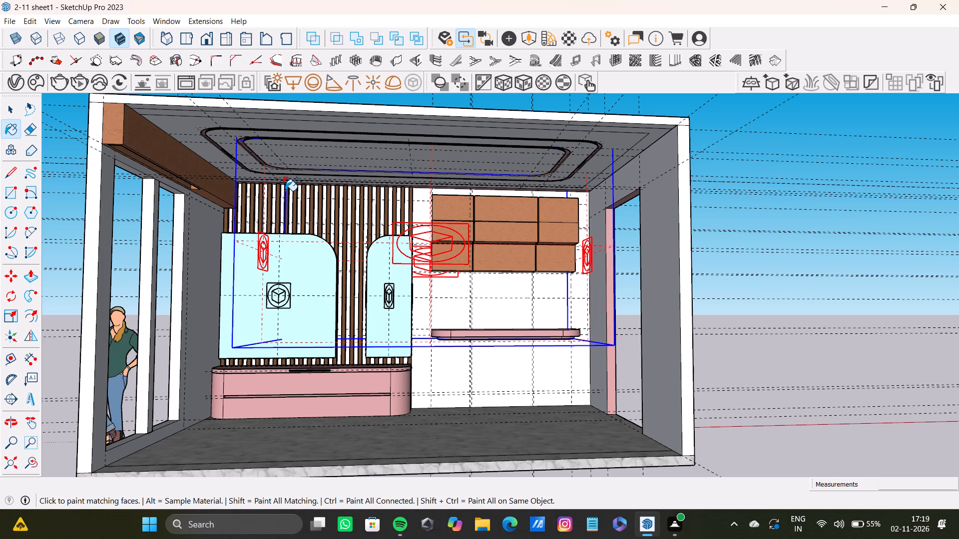
Print the straight-on front view of the room interior to a PDF.
scroll(353, 339, "up", 14)
scroll(359, 332, "down", 9)
middle_click_drag(363, 332, 517, 310, "shift")
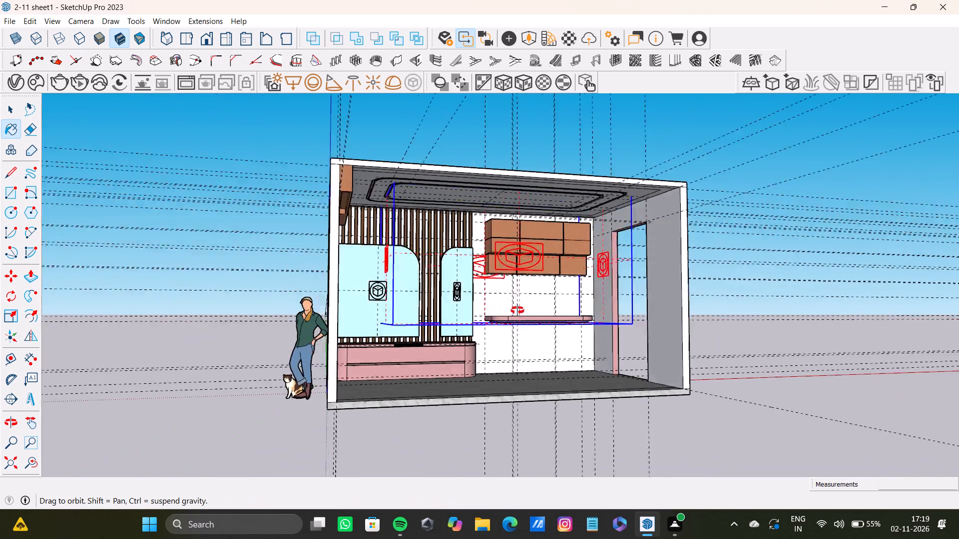
middle_click_drag(517, 310, 379, 320, "shift")
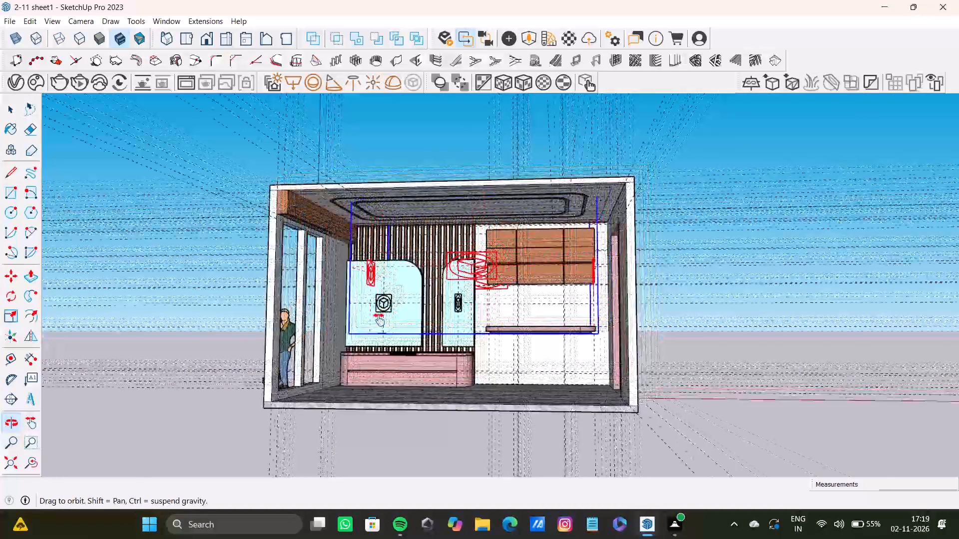
middle_click_drag(379, 320, 405, 327, "shift")
scroll(405, 327, "up", 5)
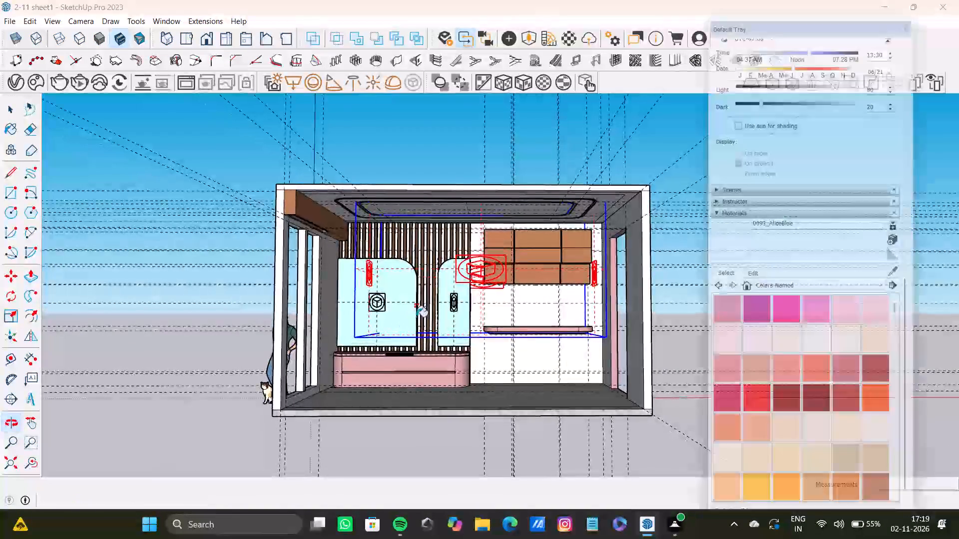
left_click(917, 8)
scroll(483, 294, "up", 2)
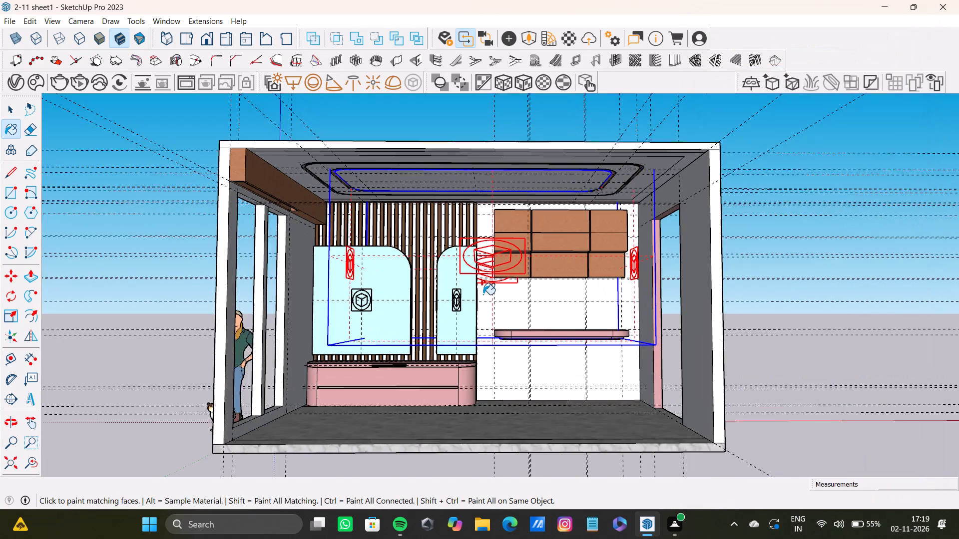
scroll(480, 277, "down", 1)
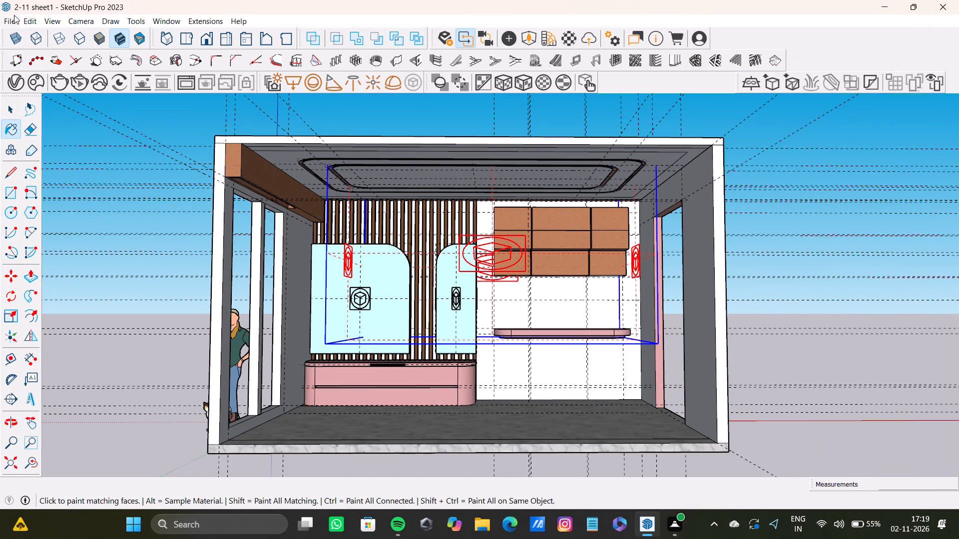
left_click(10, 24)
left_click(46, 232)
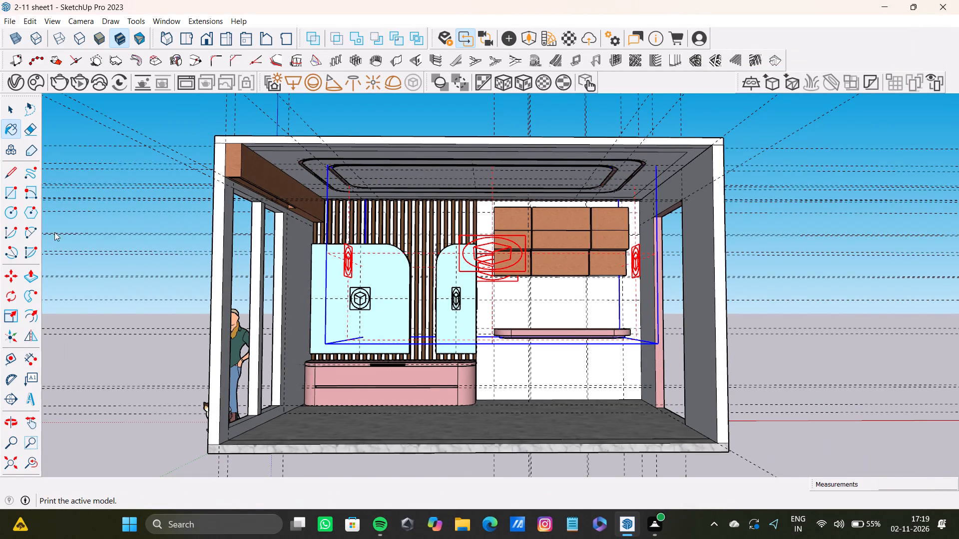
left_click(503, 336)
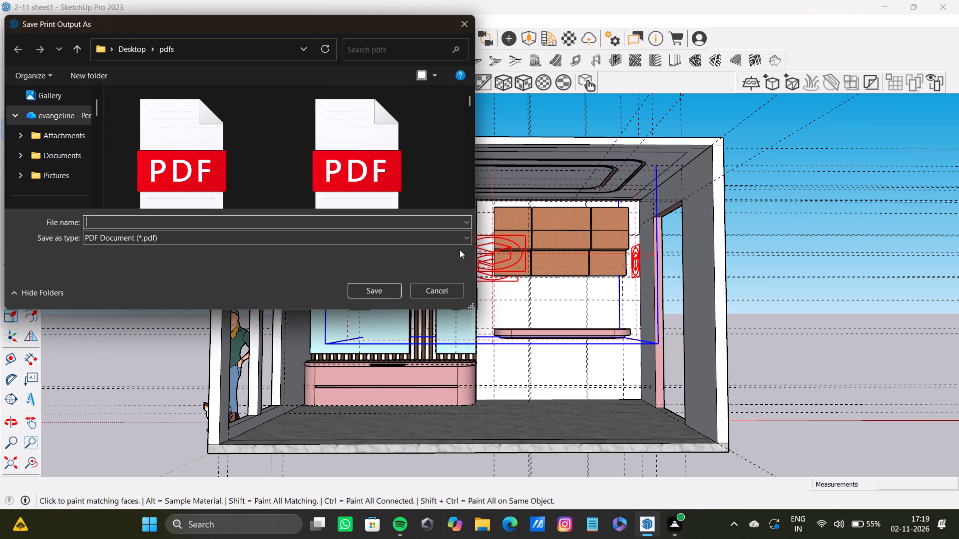
Save the print output in the pdfs folder as a PDF document named 2-11 pdf.
left_click(116, 225)
key("2")
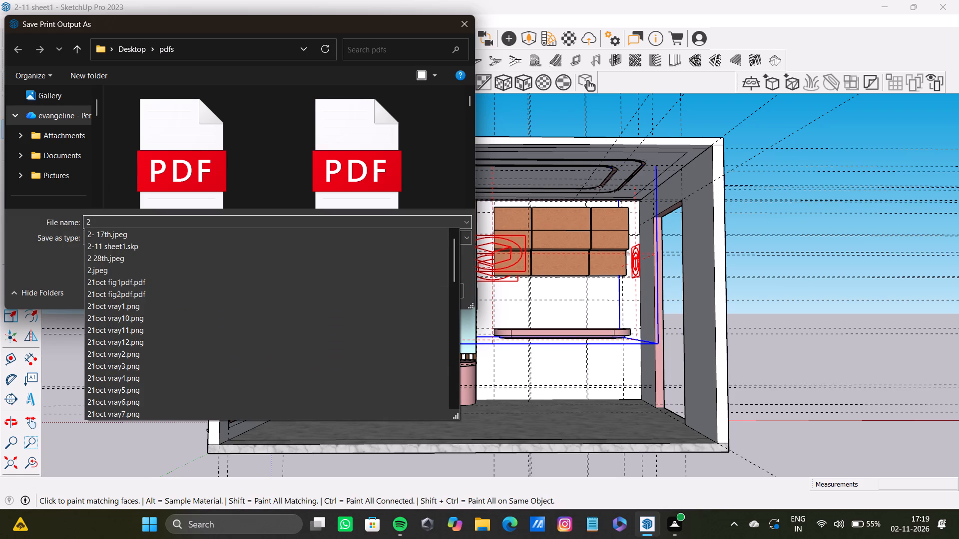
key("minus")
type("11")
key("space")
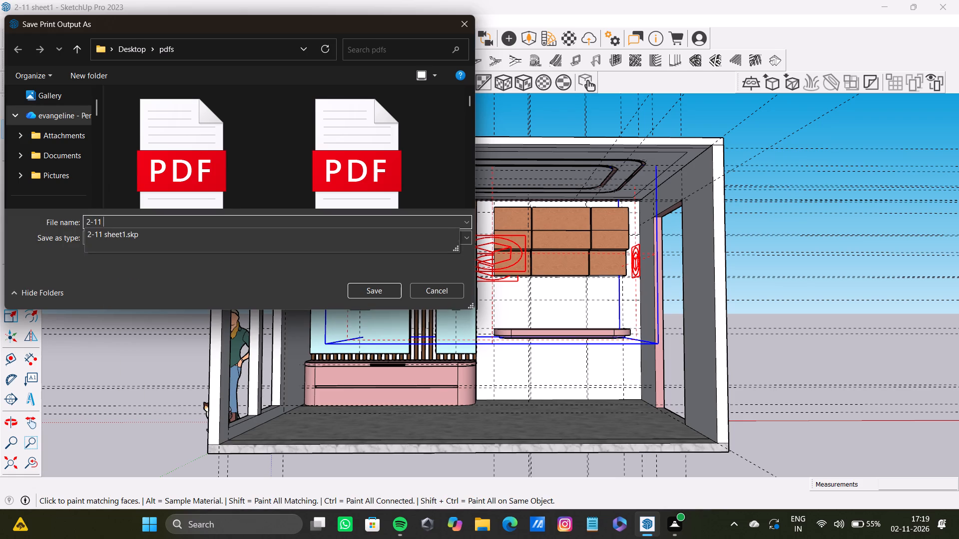
key("s")
key("BackSpace")
type("pdf")
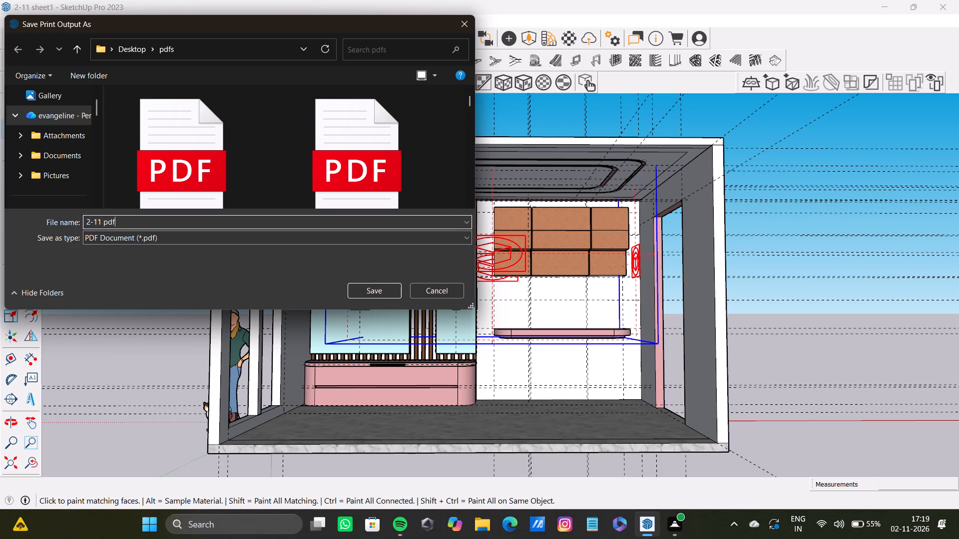
key("Return")
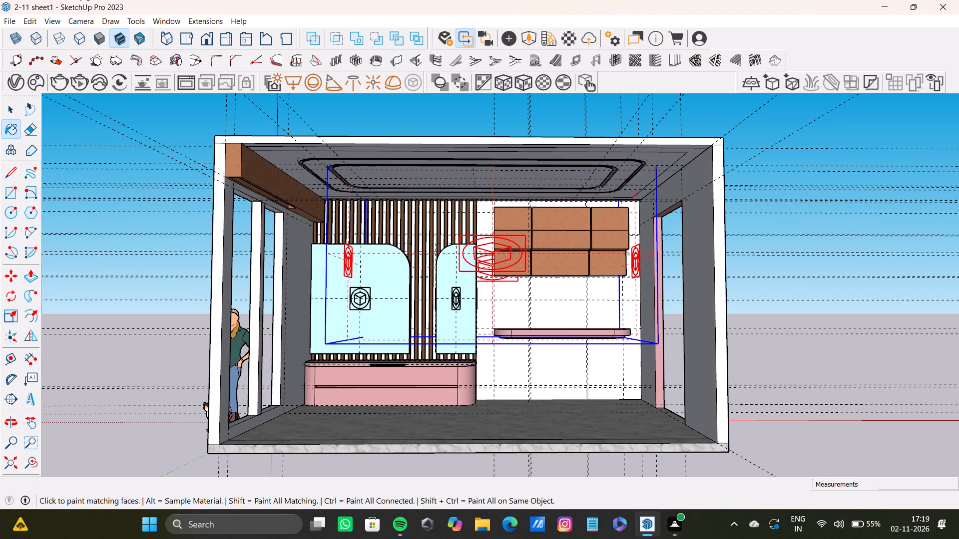
Render the room's front view with V-Ray and save the image as a PNG named 2-11 vray1.
left_click(75, 86)
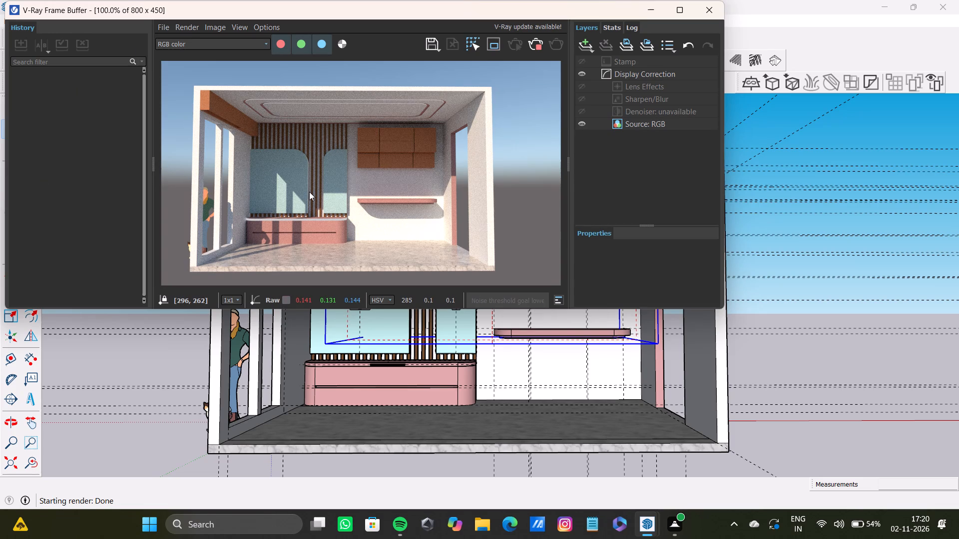
left_click(439, 39)
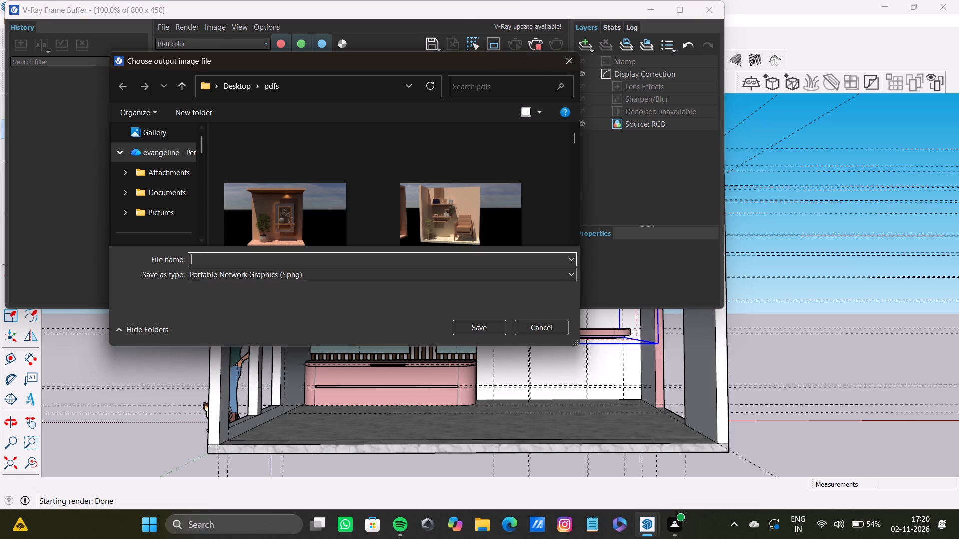
type("2-11 vray1")
key("Return")
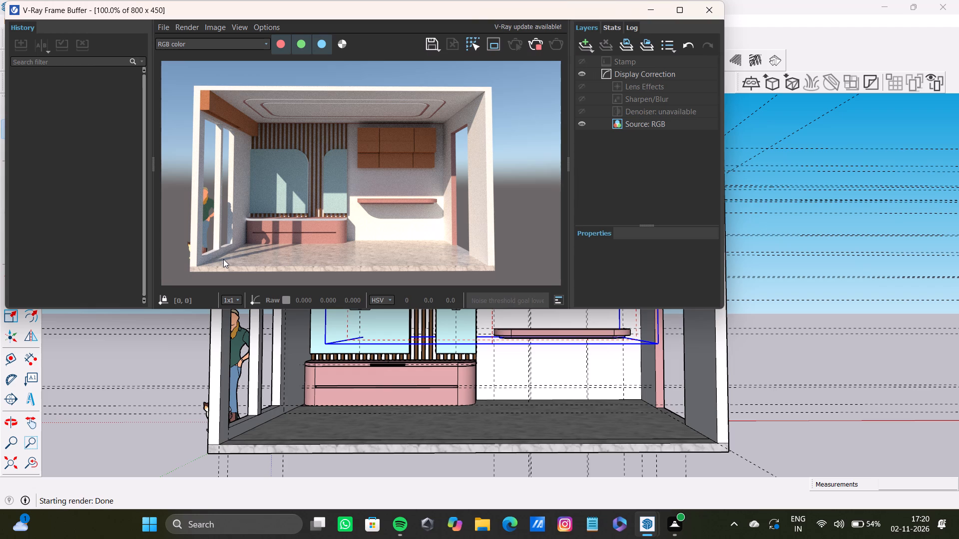
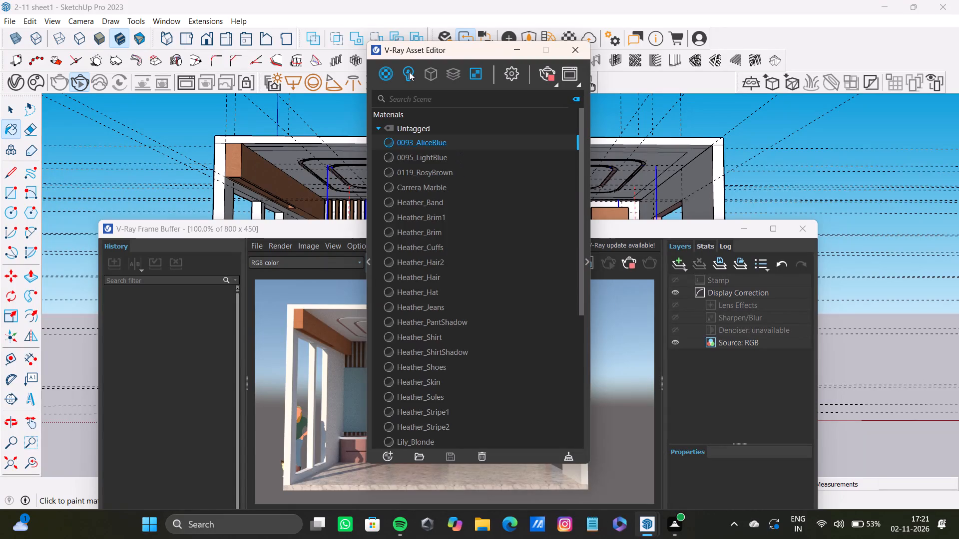
Set the V-Ray SunLight intensity to 0 so the room renders with only its mesh lights.
left_click(409, 72)
left_click_drag(518, 216, 514, 216)
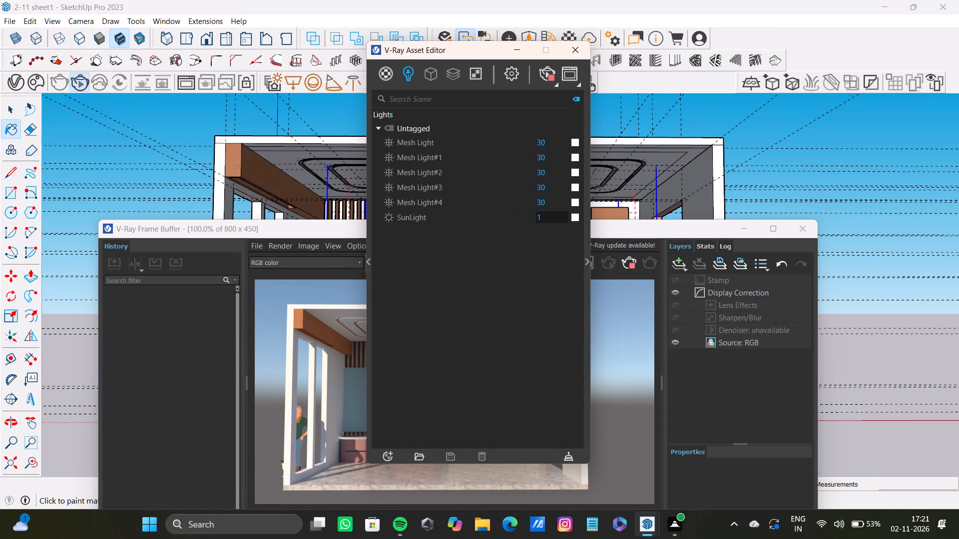
left_click_drag(545, 218, 525, 217)
key("BackSpace")
key("0")
key("Return")
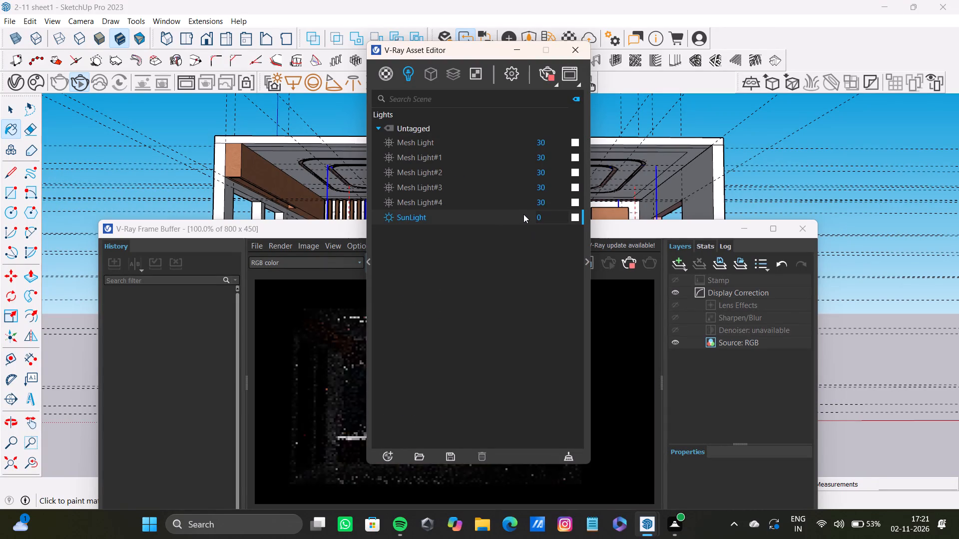
left_click(585, 53)
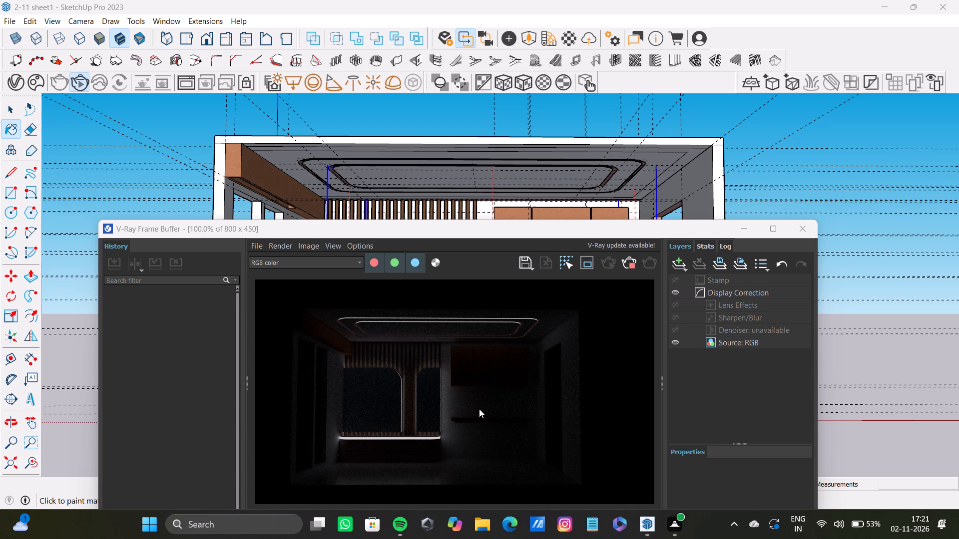
Save the dark mesh-light render as a PNG named 2-11 vray2 in the pdfs folder and close the frame buffer.
left_click_drag(551, 230, 542, 223)
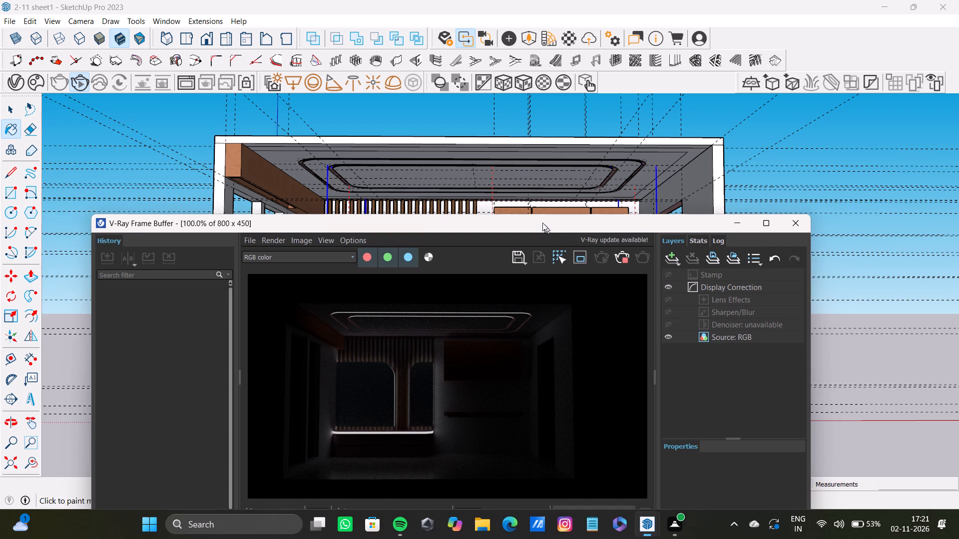
left_click_drag(542, 223, 504, 144)
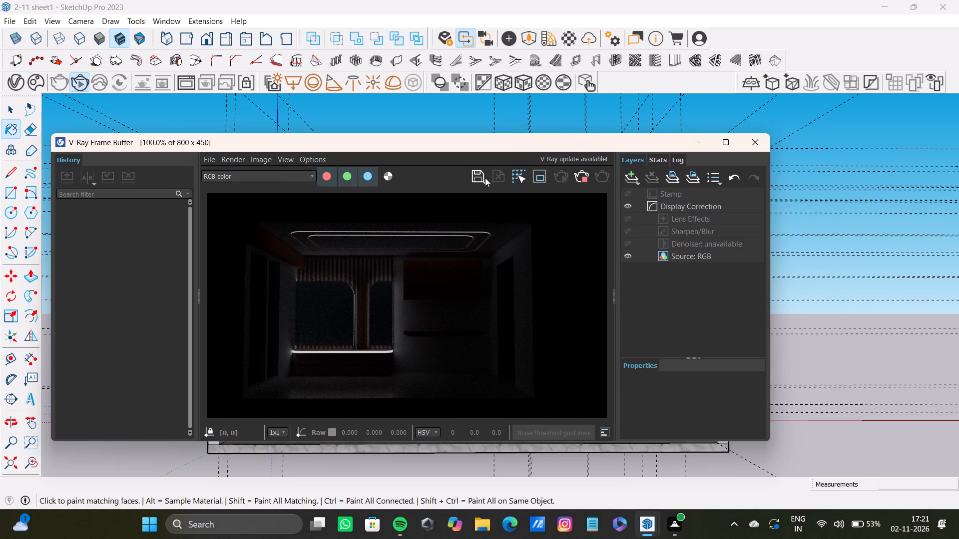
left_click(476, 178)
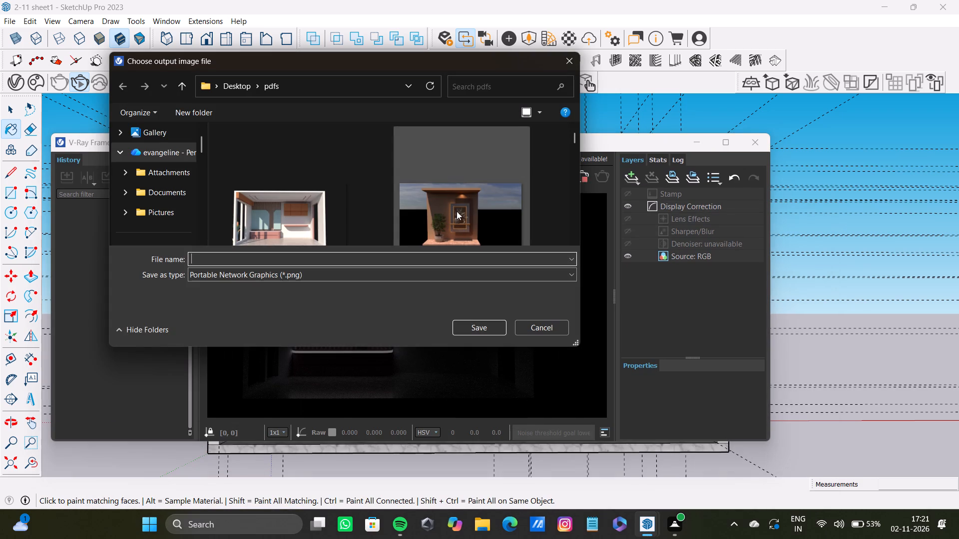
left_click(338, 259)
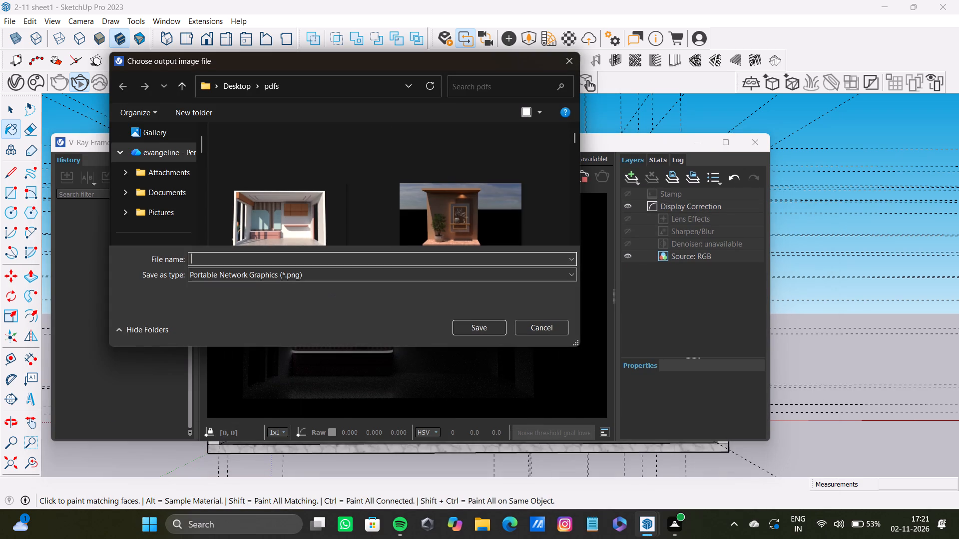
key("2")
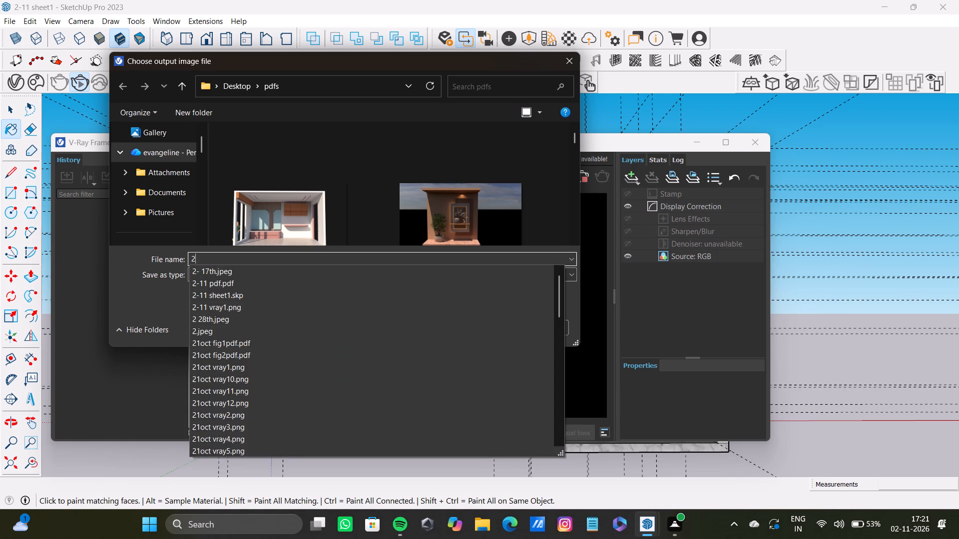
type("-11")
key("space")
type("vray2")
key("Return")
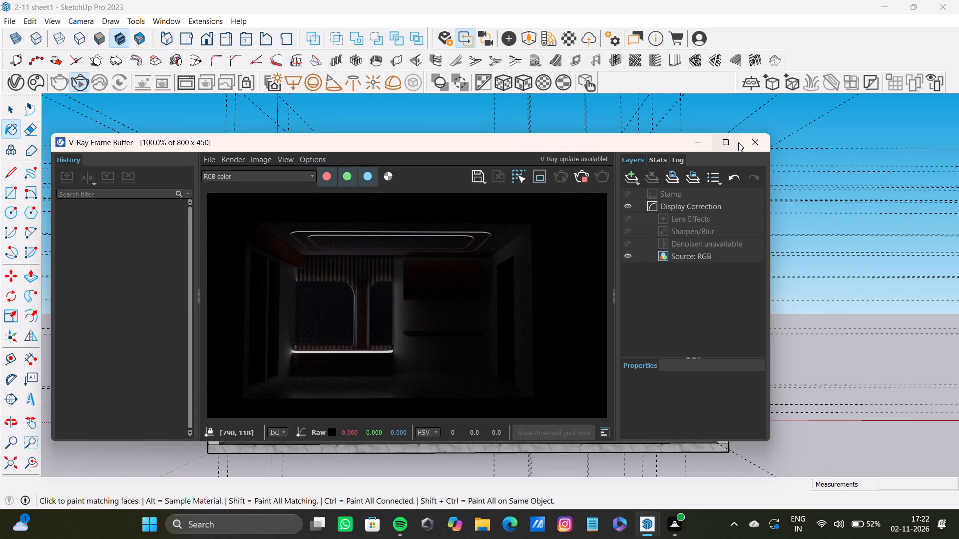
left_click(757, 140)
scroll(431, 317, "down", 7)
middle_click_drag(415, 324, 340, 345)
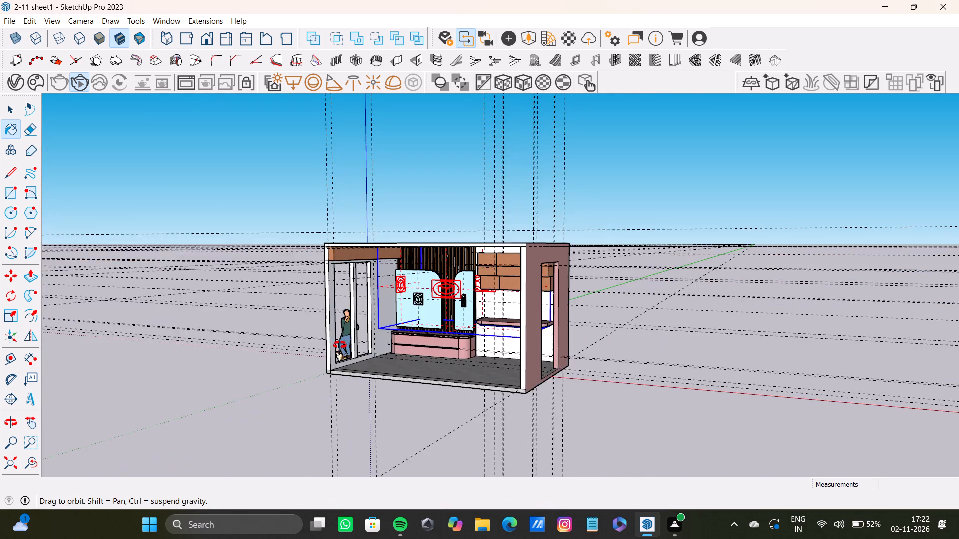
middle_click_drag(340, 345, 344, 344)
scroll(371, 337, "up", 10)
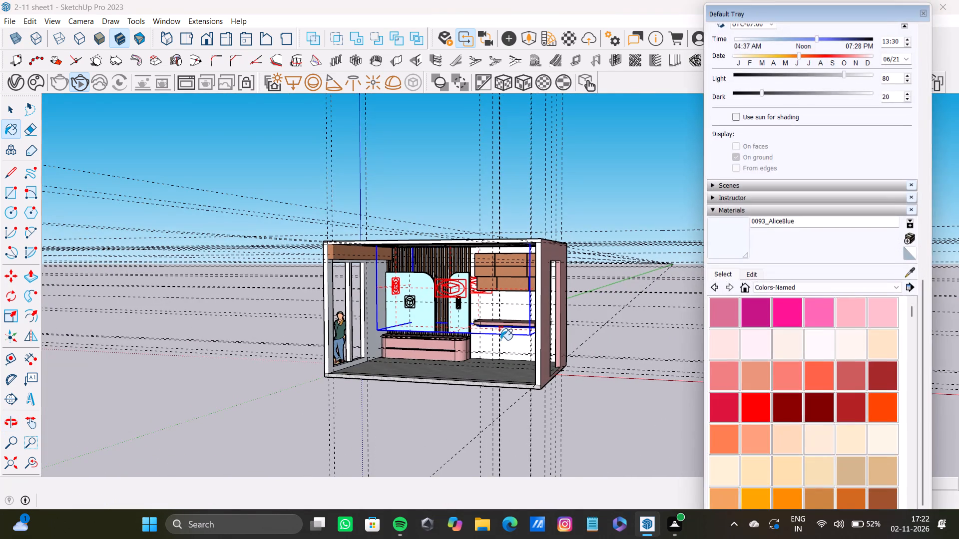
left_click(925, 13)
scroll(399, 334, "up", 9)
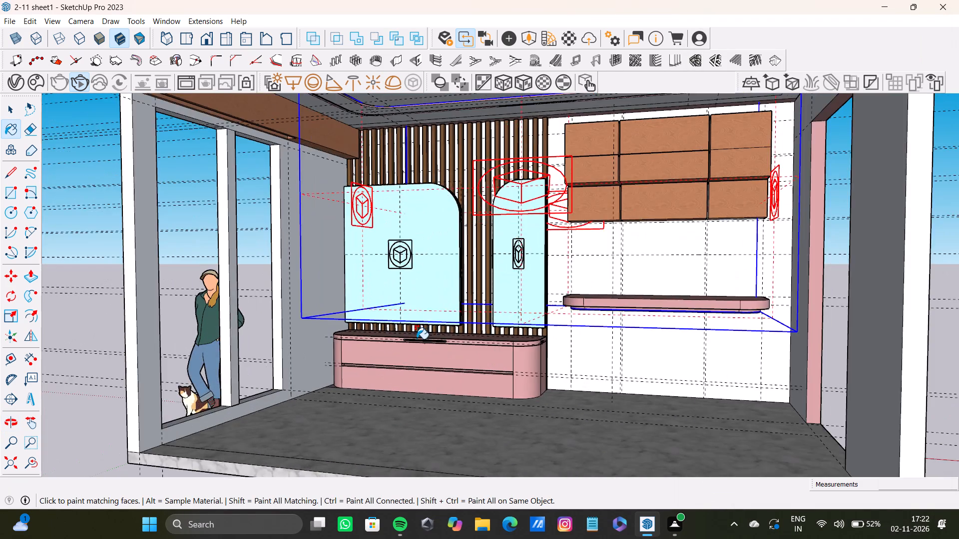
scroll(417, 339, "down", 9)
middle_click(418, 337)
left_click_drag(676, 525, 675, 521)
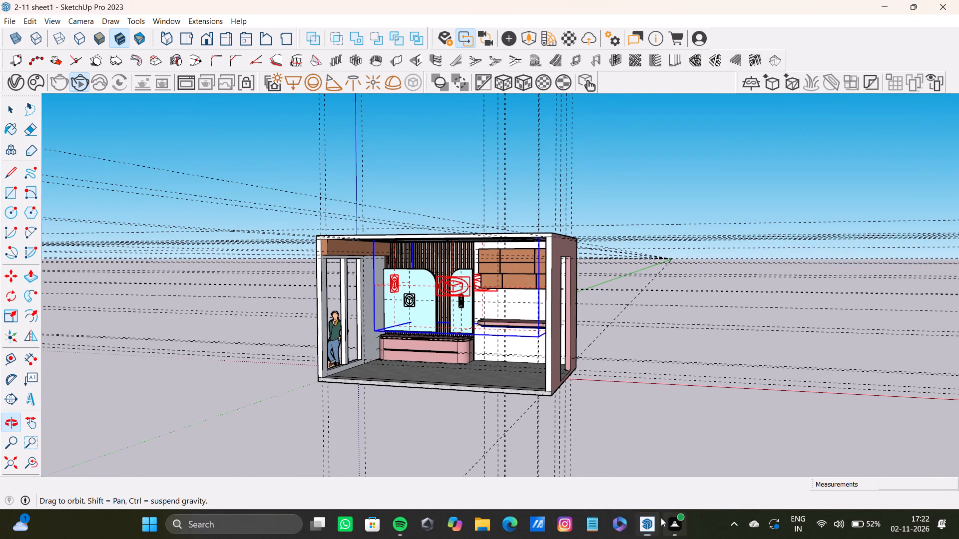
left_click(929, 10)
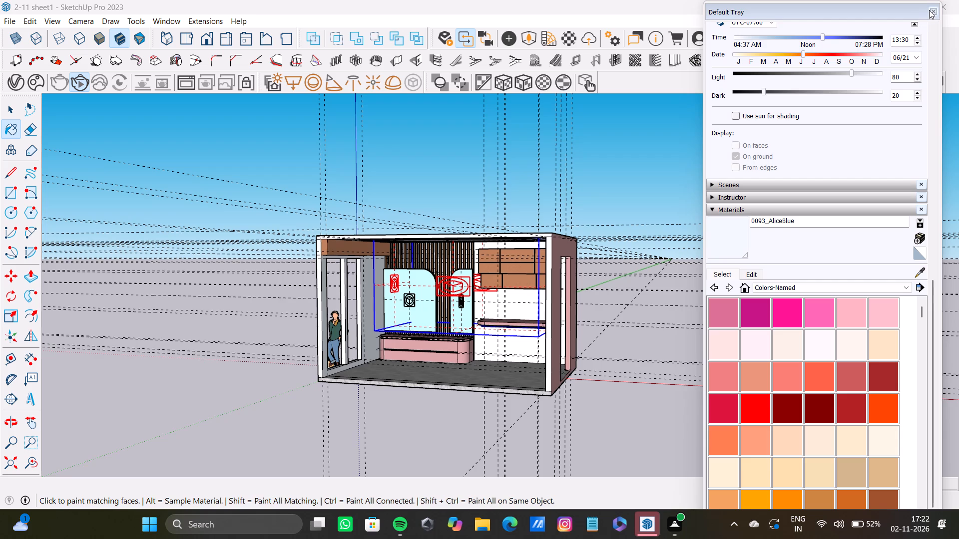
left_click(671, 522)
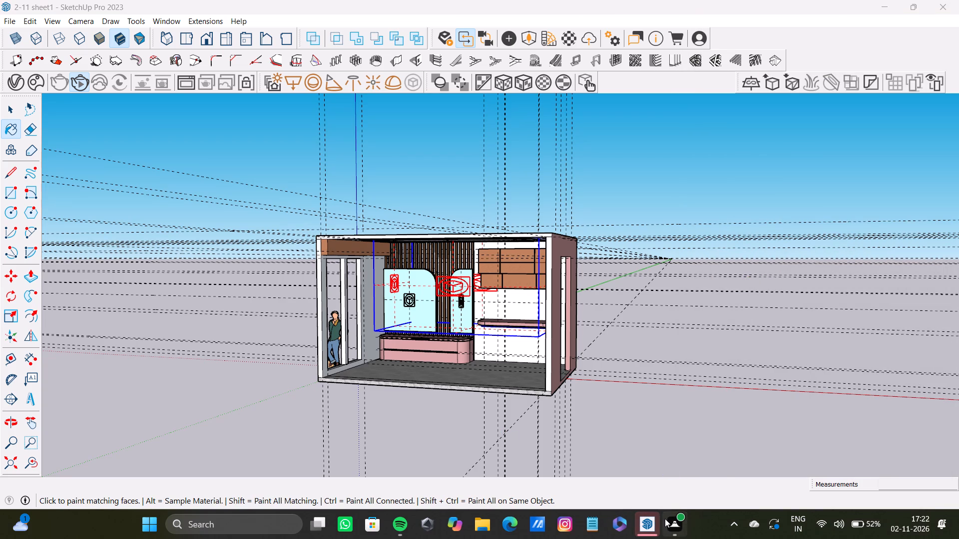
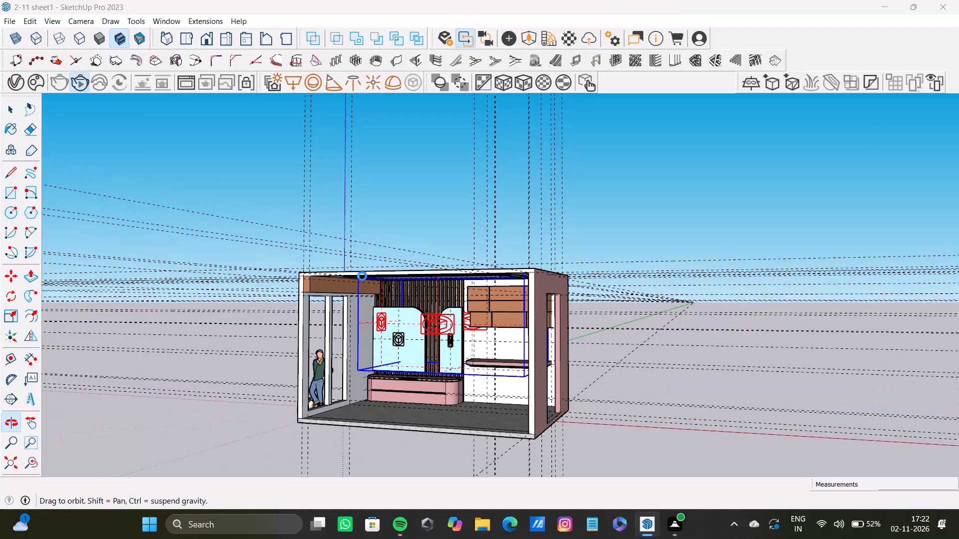
Examine the room's ceiling, slatted wall, mirrors and cabinets from several angles, closing the tray that covers the view.
key("space")
scroll(317, 317, "up", 3)
middle_click_drag(321, 316, 396, 326)
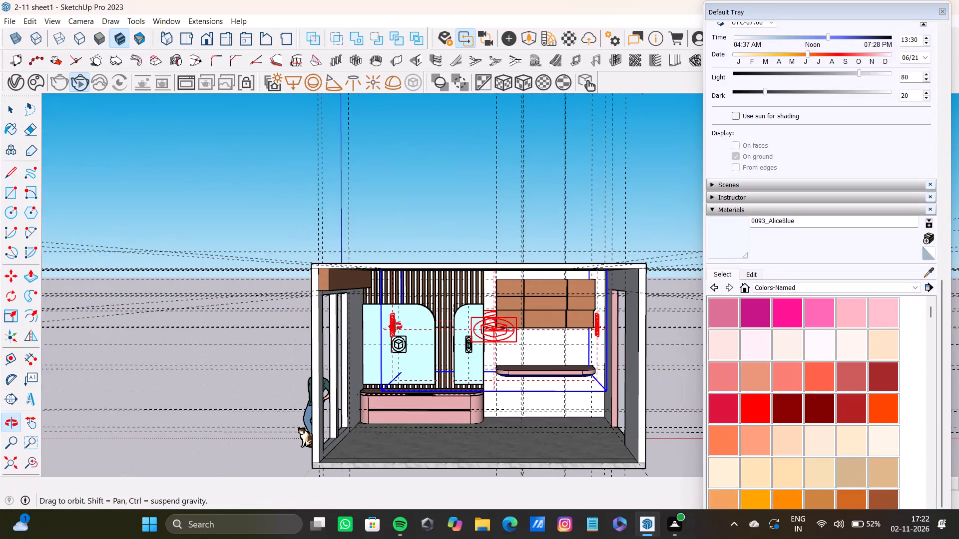
middle_click_drag(396, 326, 406, 333)
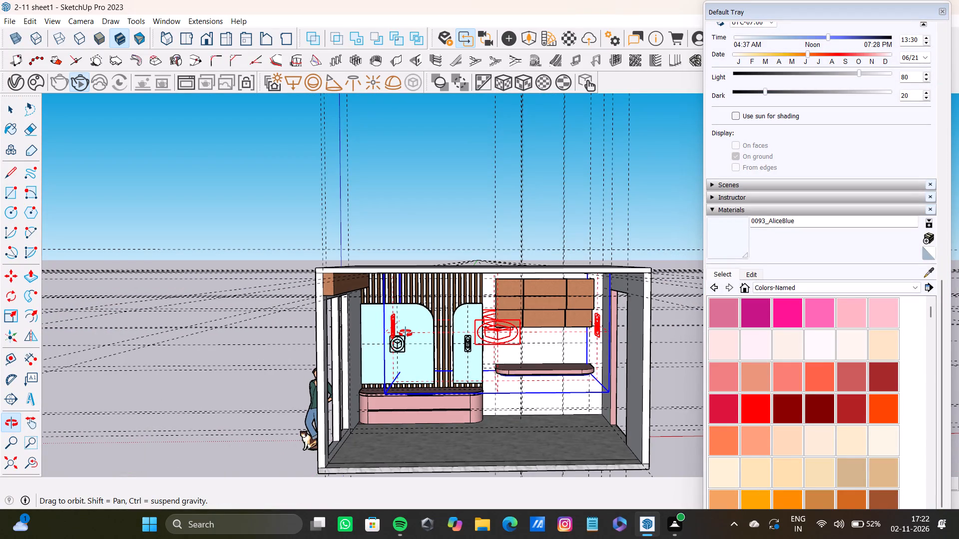
middle_click_drag(406, 333, 394, 266)
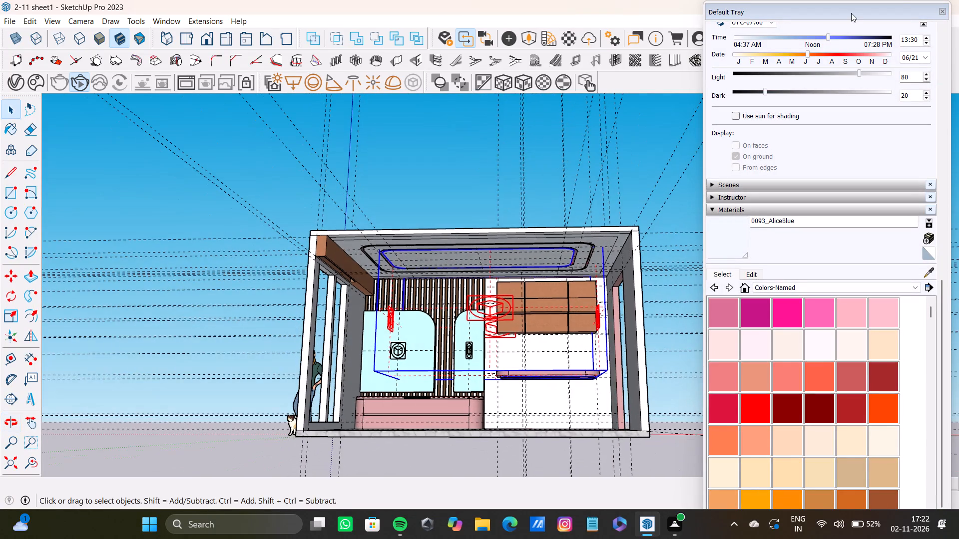
left_click(942, 7)
scroll(434, 321, "up", 2)
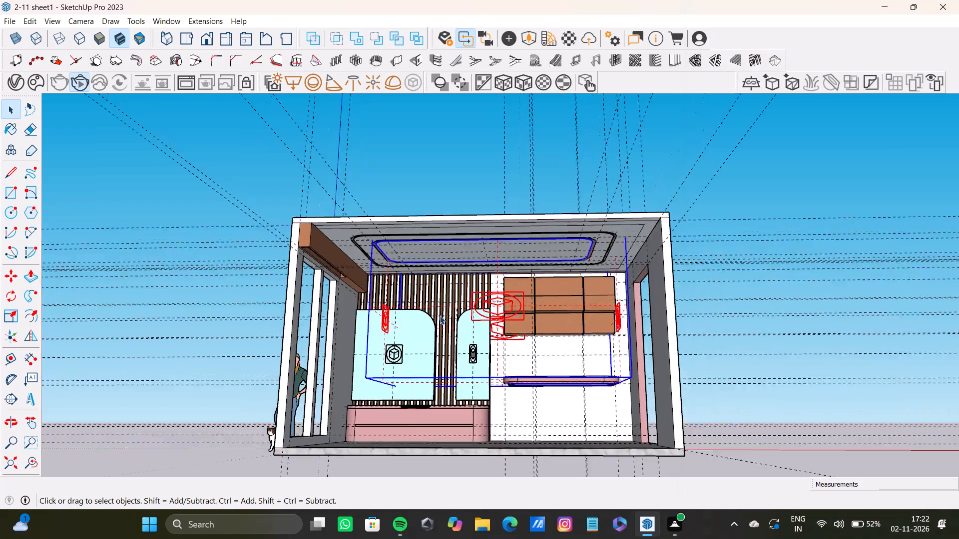
scroll(440, 315, "up", 6)
scroll(442, 309, "down", 8)
middle_click_drag(442, 309, 543, 239)
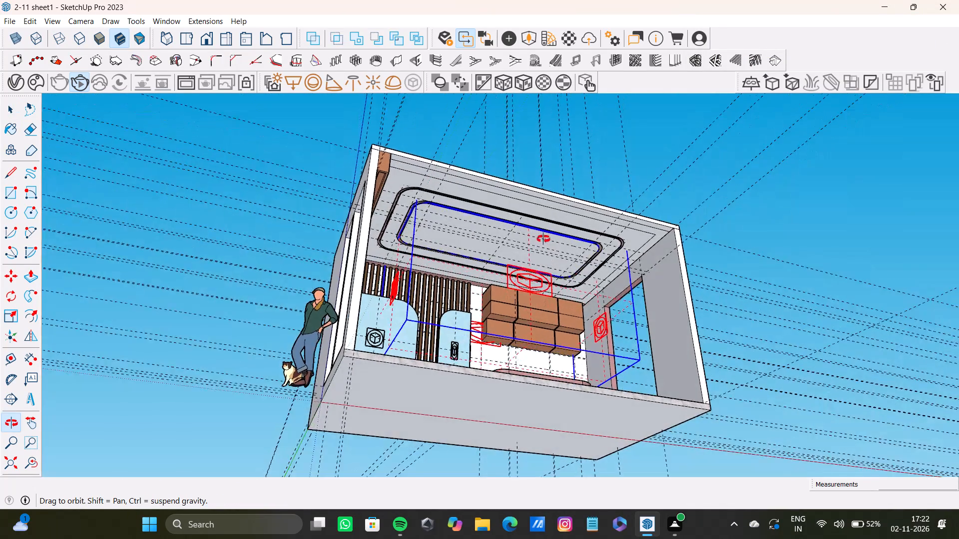
middle_click_drag(543, 239, 502, 247)
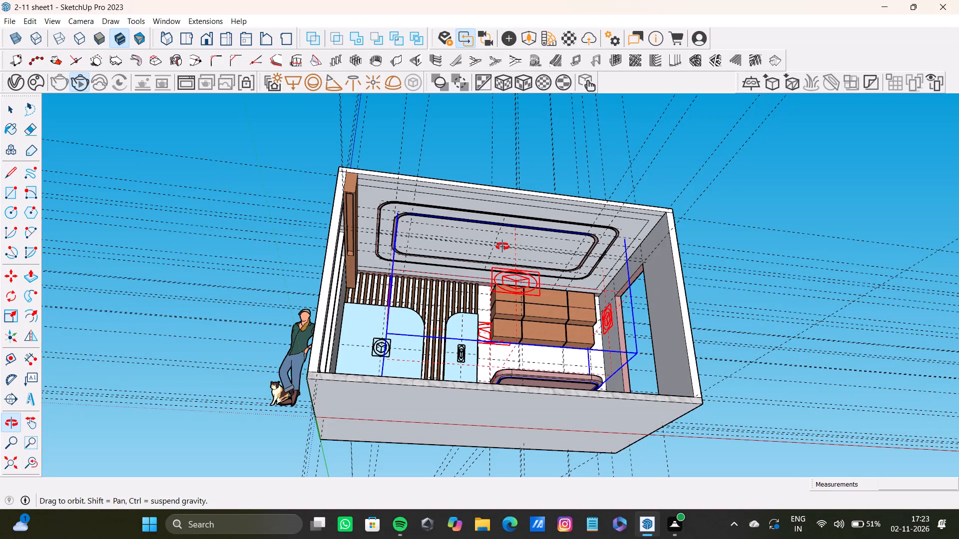
middle_click_drag(502, 247, 441, 371)
scroll(435, 346, "up", 7)
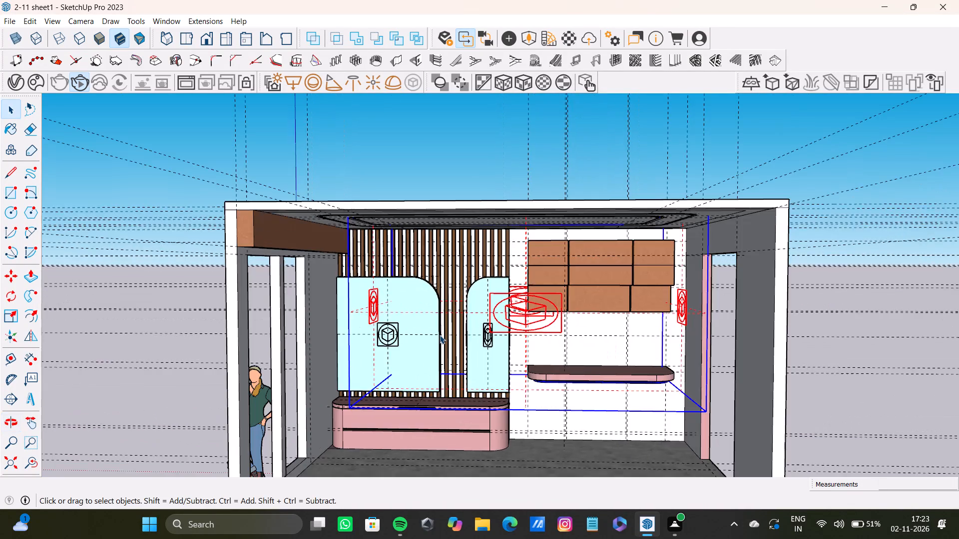
scroll(440, 335, "up", 2)
scroll(476, 290, "down", 9)
middle_click_drag(476, 302, 521, 226, "shift")
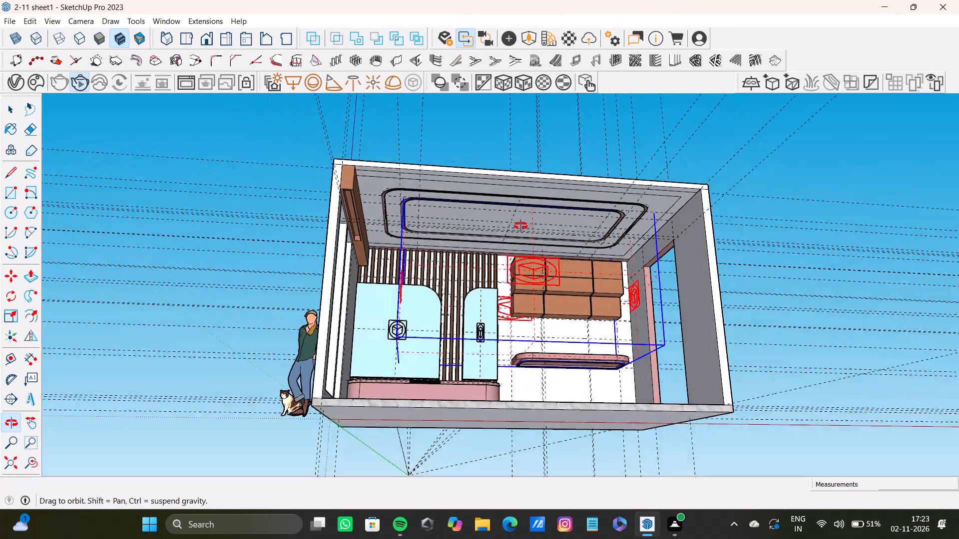
middle_click_drag(521, 226, 436, 275, "shift")
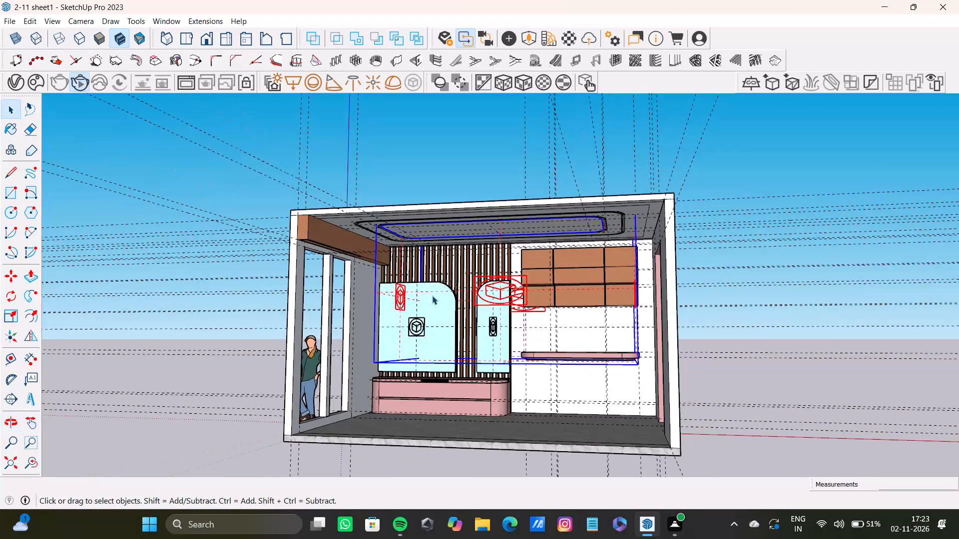
scroll(443, 298, "up", 5)
scroll(443, 298, "down", 7)
middle_click_drag(439, 302, 650, 260, "shift")
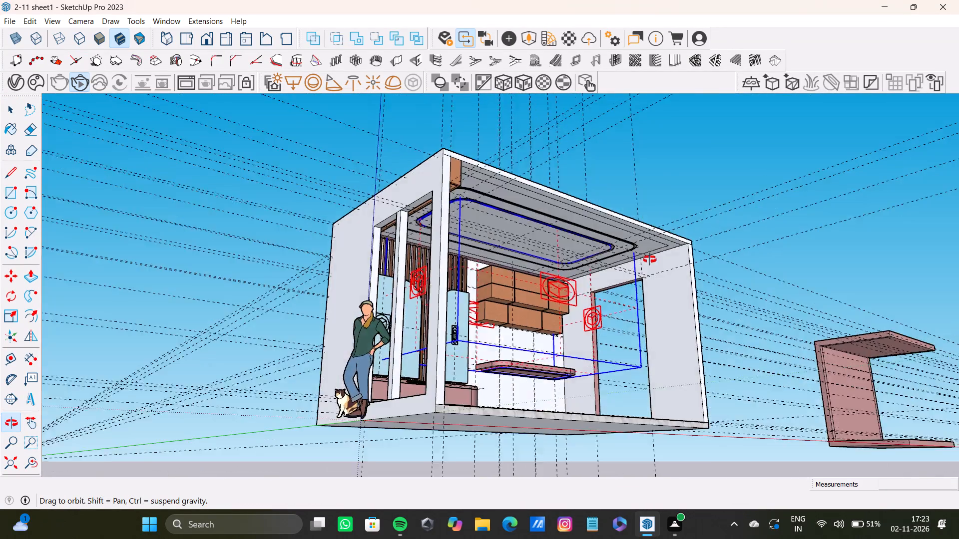
middle_click_drag(650, 260, 426, 271, "shift")
scroll(448, 310, "up", 2)
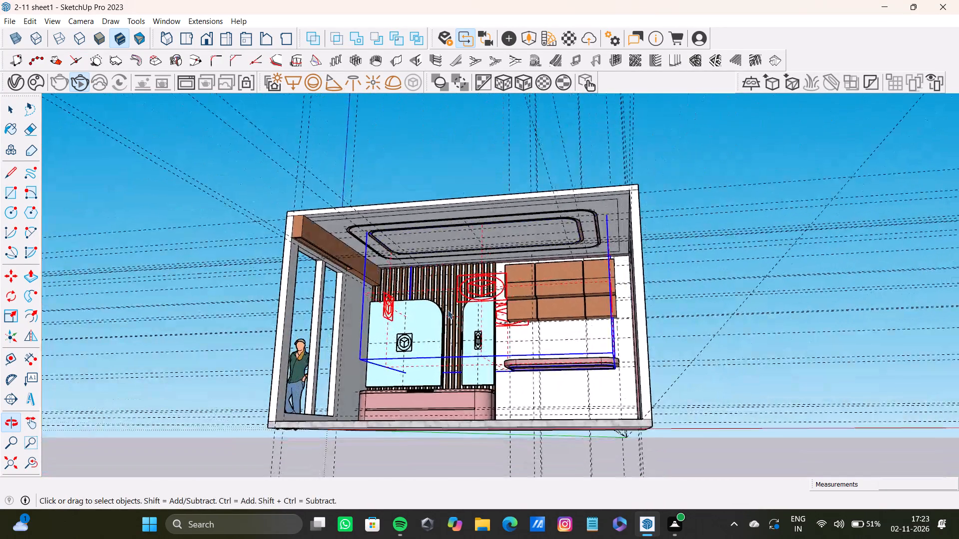
scroll(448, 310, "up", 2)
scroll(483, 312, "down", 3)
middle_click_drag(482, 314, 638, 305, "shift")
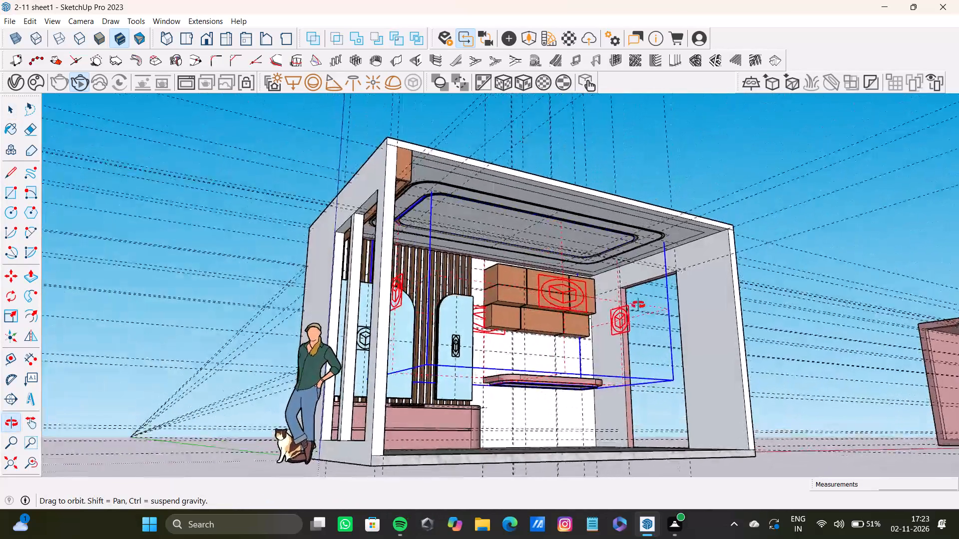
middle_click_drag(638, 305, 474, 357, "shift")
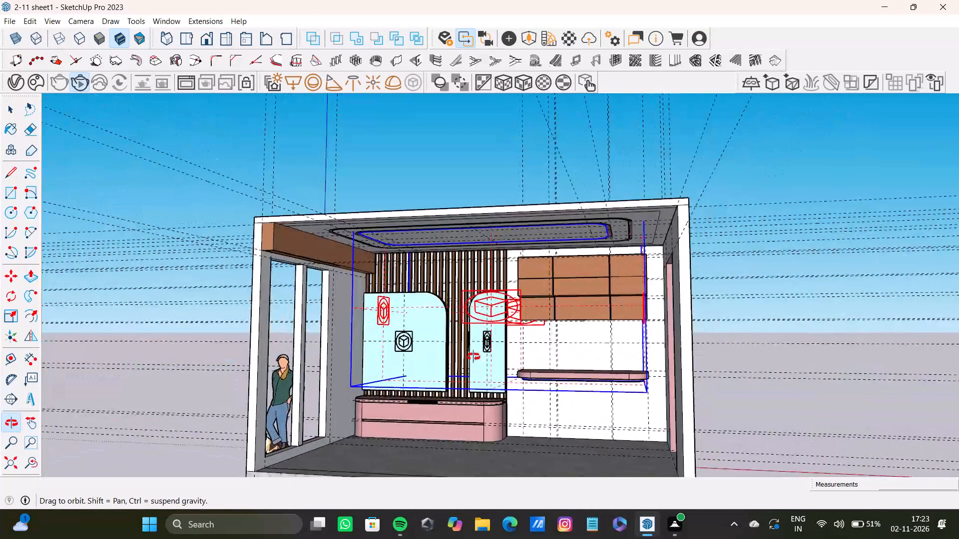
middle_click_drag(474, 357, 459, 355, "shift")
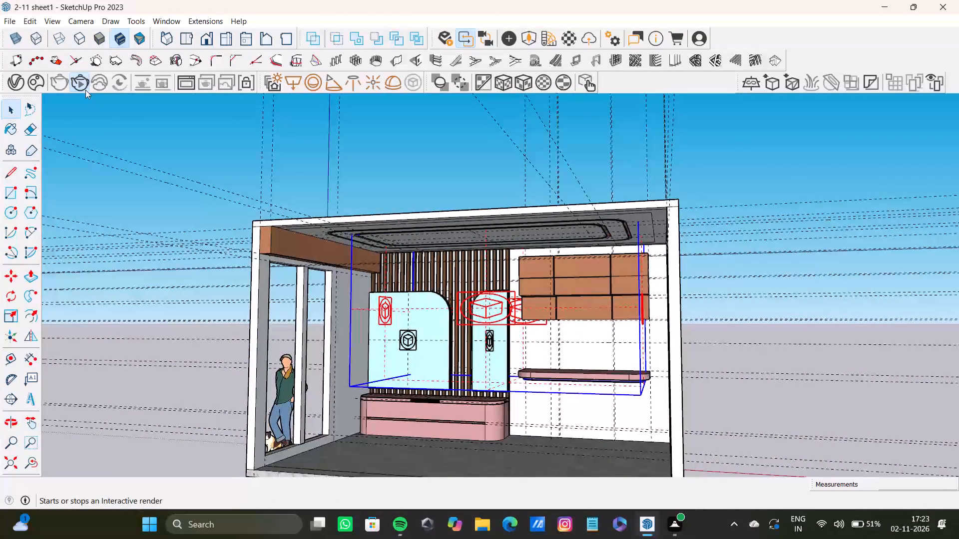
Place a V-Ray dome light on the floor near the room's open front edge.
left_click(394, 88)
scroll(339, 208, "down", 4)
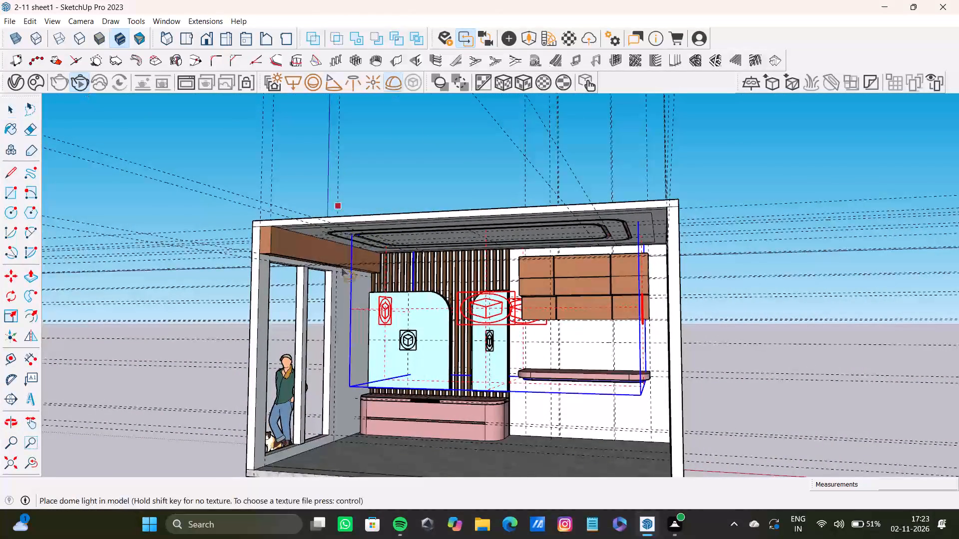
scroll(341, 268, "down", 5)
middle_click_drag(375, 293, 411, 370, "shift")
scroll(427, 356, "up", 3)
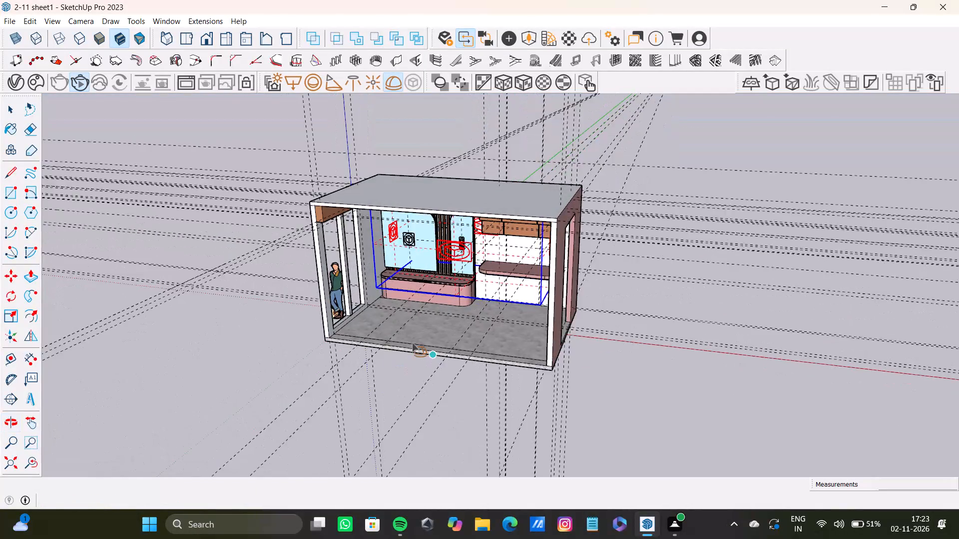
scroll(412, 343, "up", 3)
left_click(420, 347)
key("space")
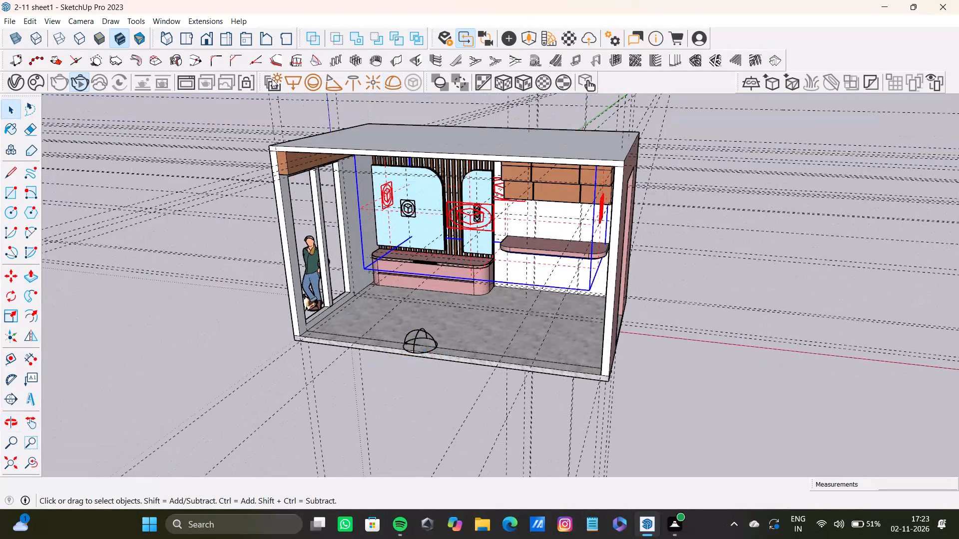
Restart the V-Ray interactive render and frame the whole room from the front with its ceiling strips in view.
left_click(84, 79)
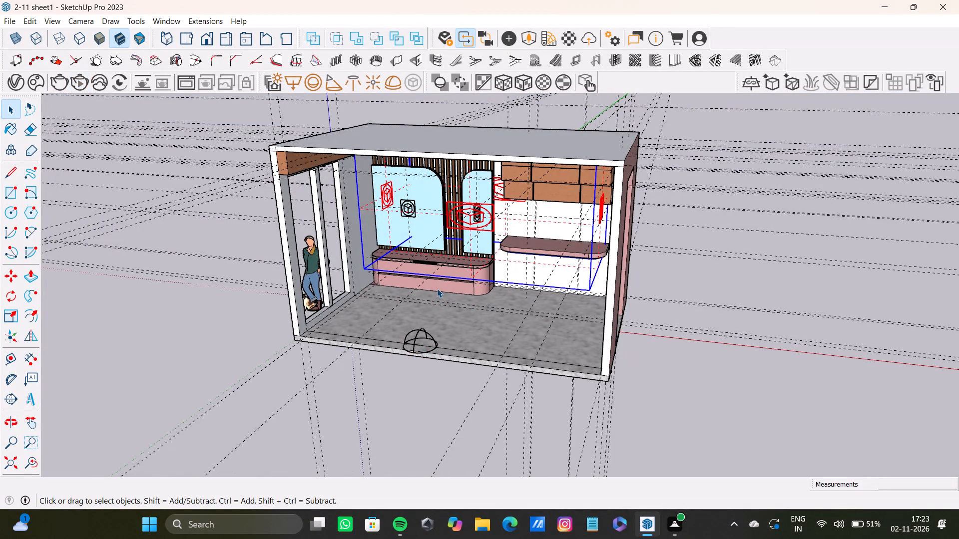
scroll(438, 280, "up", 6)
middle_click_drag(442, 276, 514, 255)
scroll(516, 252, "down", 5)
middle_click_drag(506, 257, 401, 359, "shift")
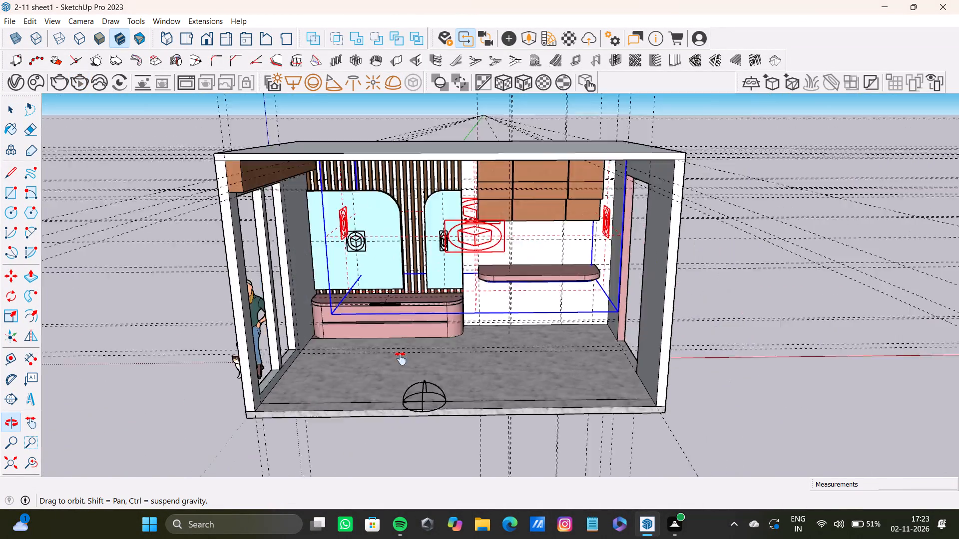
middle_click_drag(401, 359, 377, 260, "shift")
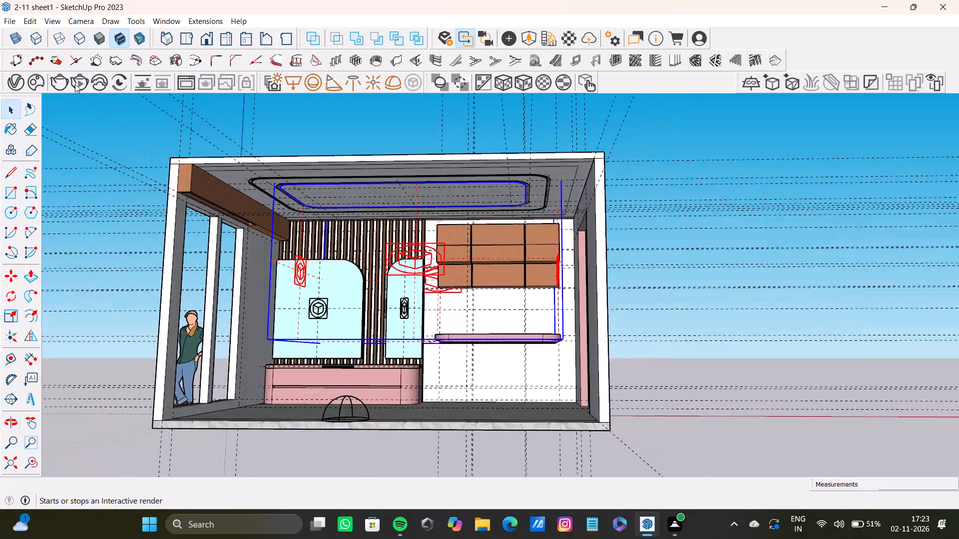
left_click(72, 82)
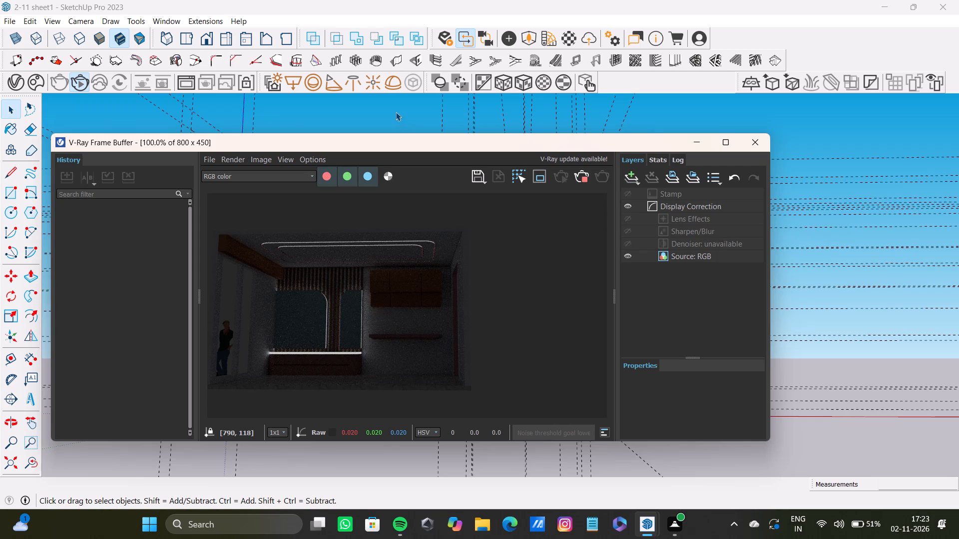
middle_click_drag(394, 112, 468, 125)
middle_click_drag(482, 117, 514, 119)
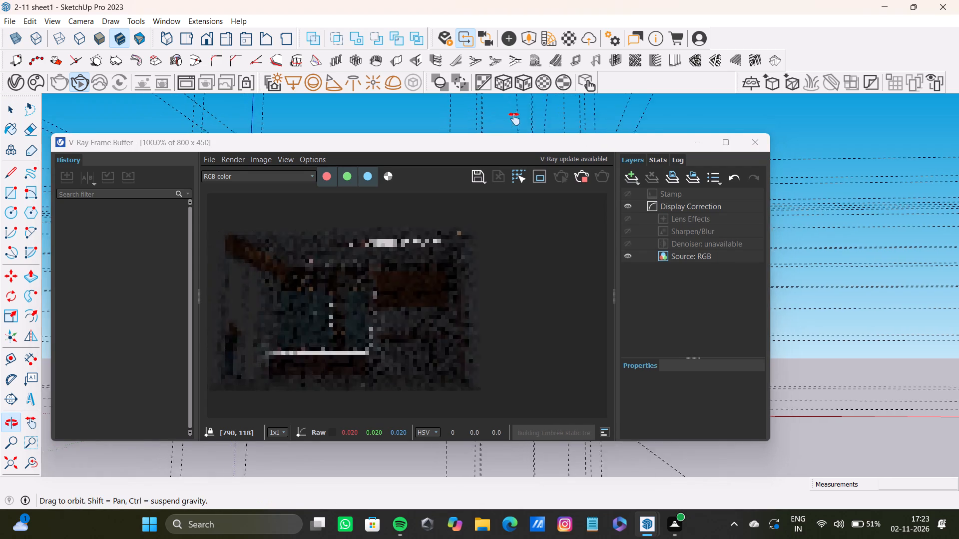
middle_click_drag(514, 119, 605, 124)
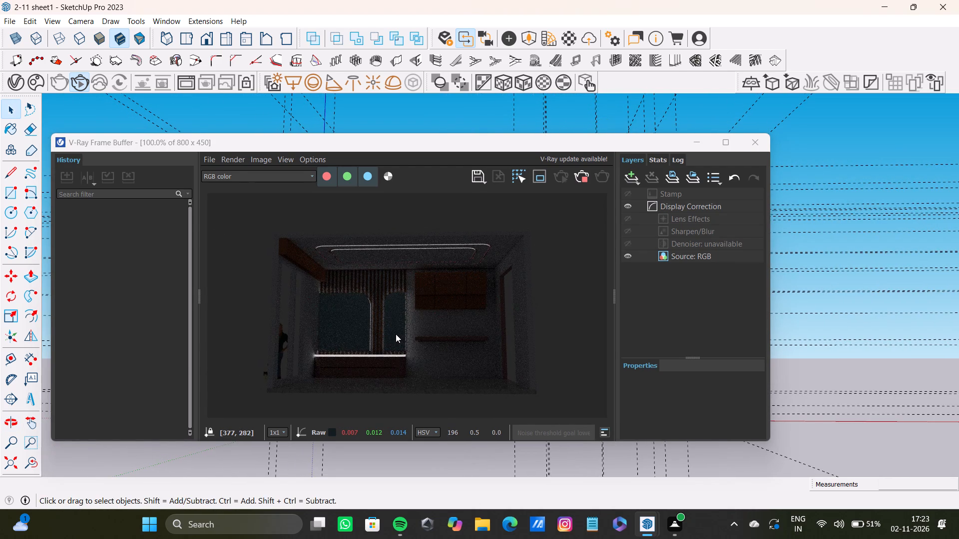
scroll(396, 334, "up", 1)
scroll(396, 334, "down", 1)
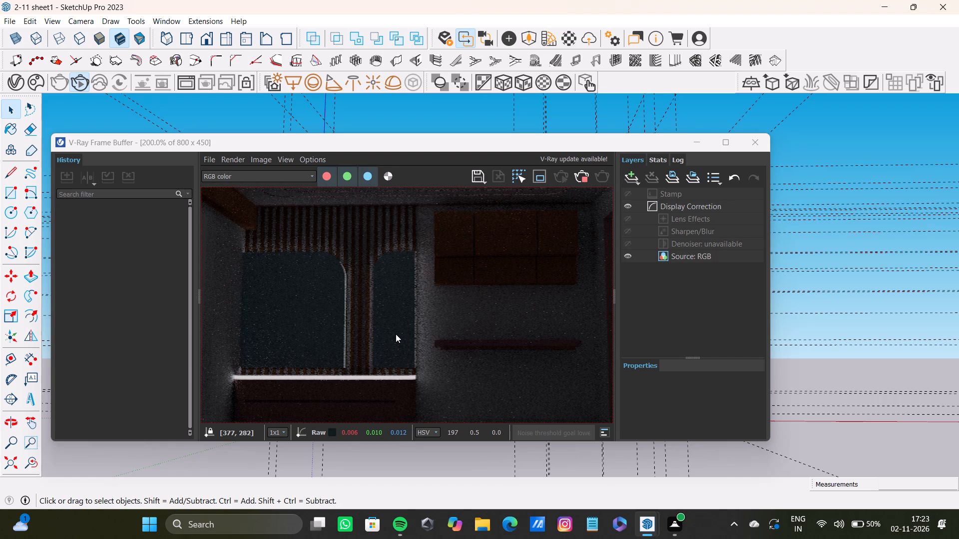
Save the render as a PNG named 2-11 in the pdfs folder and close the frame buffer.
left_click(479, 174)
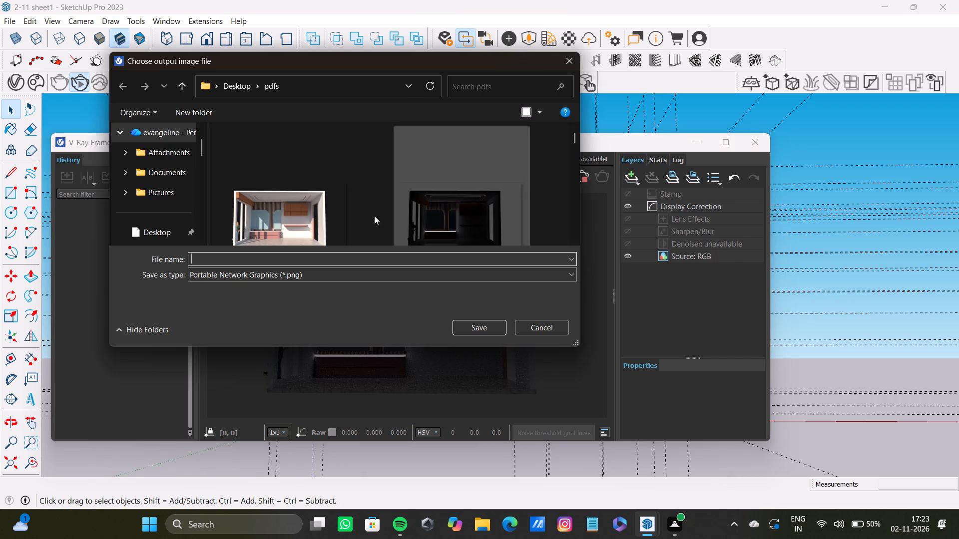
left_click(268, 259)
type("2-11")
key("Return")
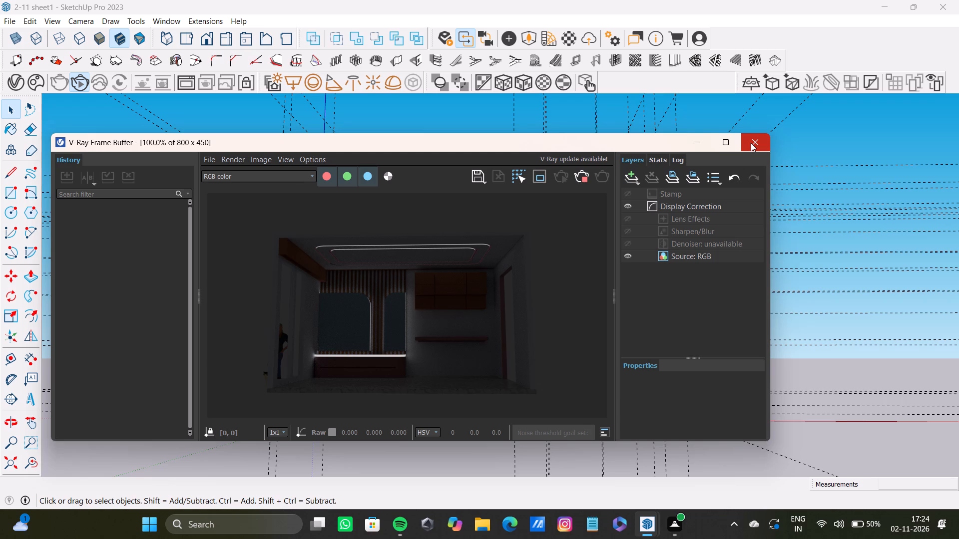
left_click(760, 141)
Stop the V-Ray interactive render.
scroll(374, 221, "down", 5)
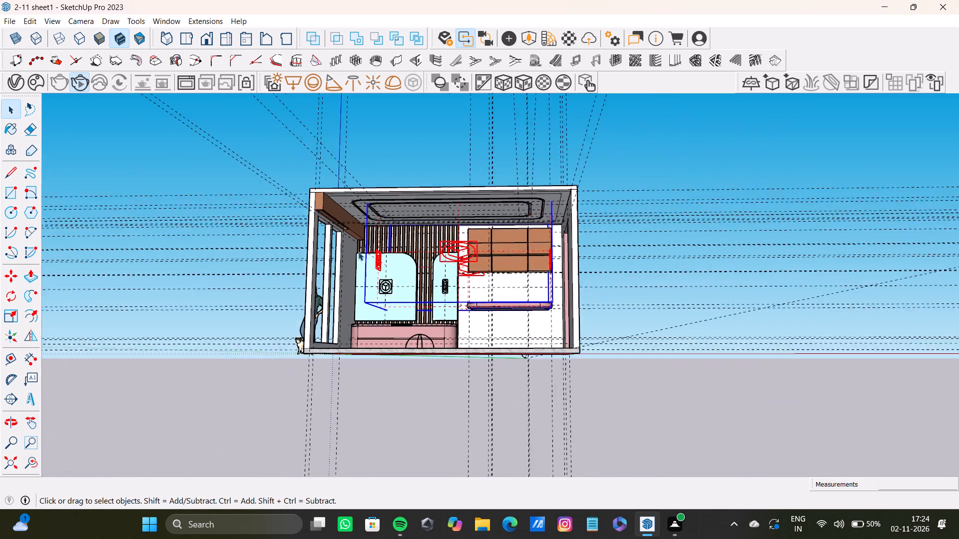
scroll(358, 252, "down", 5)
middle_click_drag(358, 262, 293, 307)
scroll(397, 279, "up", 14)
scroll(365, 279, "down", 8)
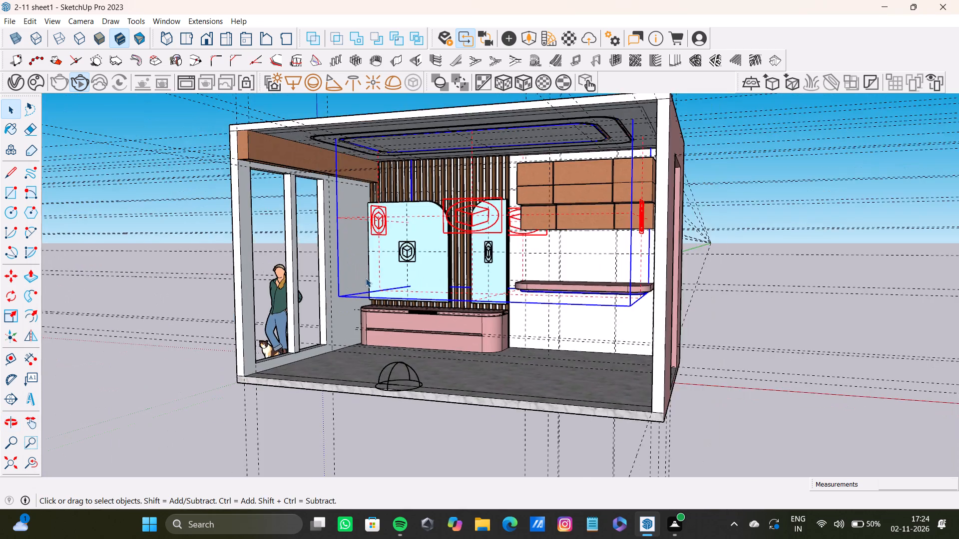
middle_click_drag(366, 278, 360, 277, "shift")
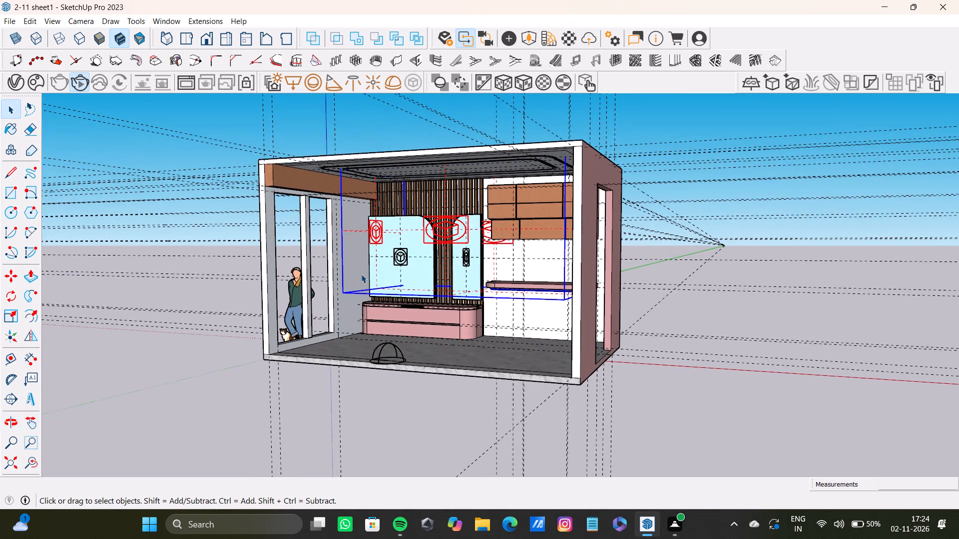
scroll(43, 50, "up", 3)
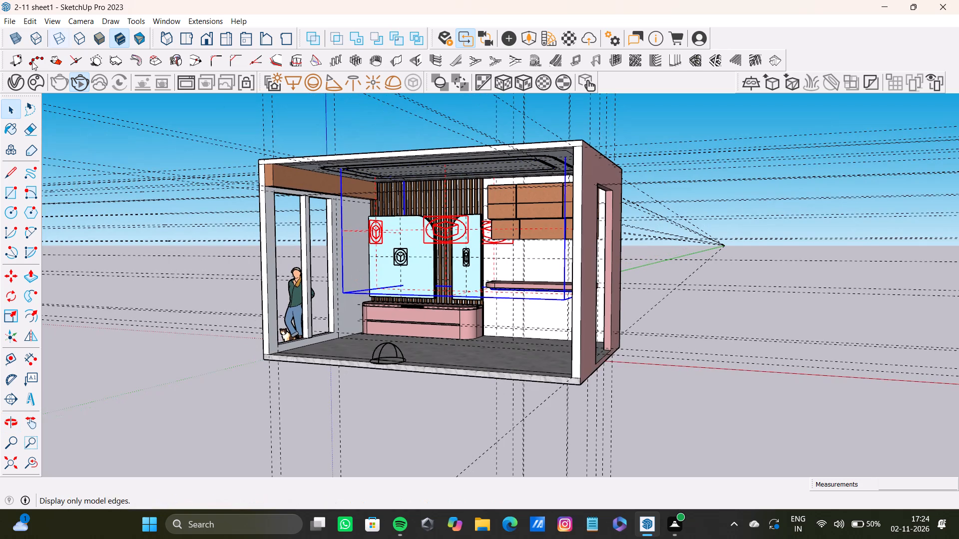
scroll(24, 54, "up", 2)
left_click(84, 88)
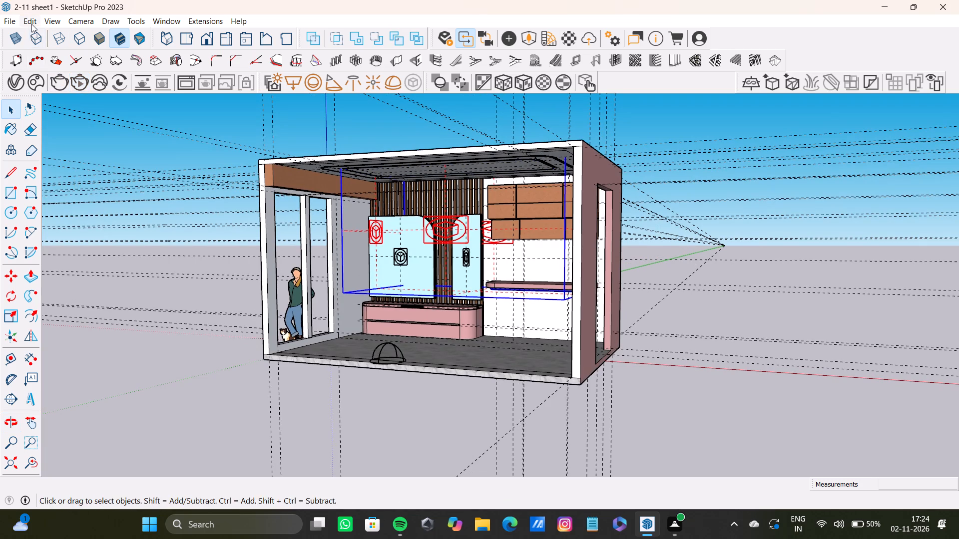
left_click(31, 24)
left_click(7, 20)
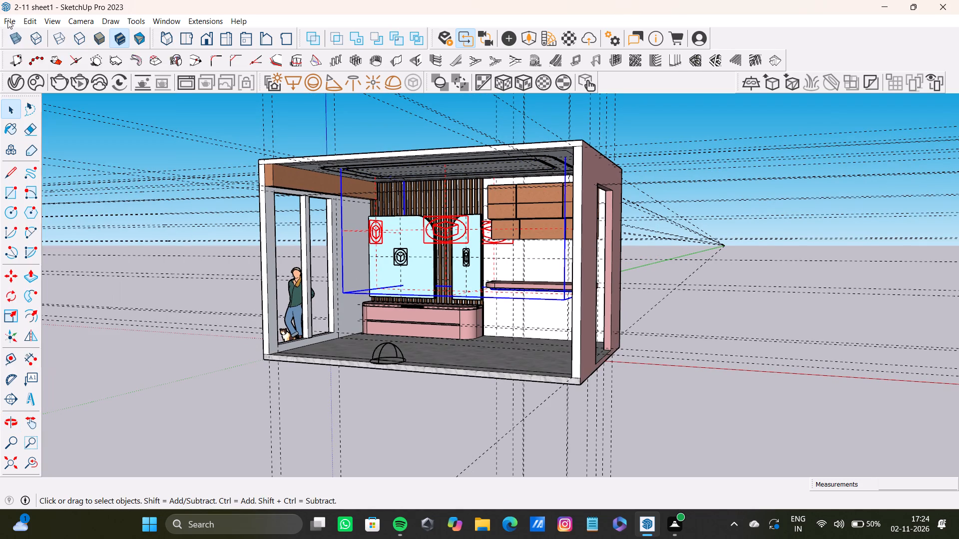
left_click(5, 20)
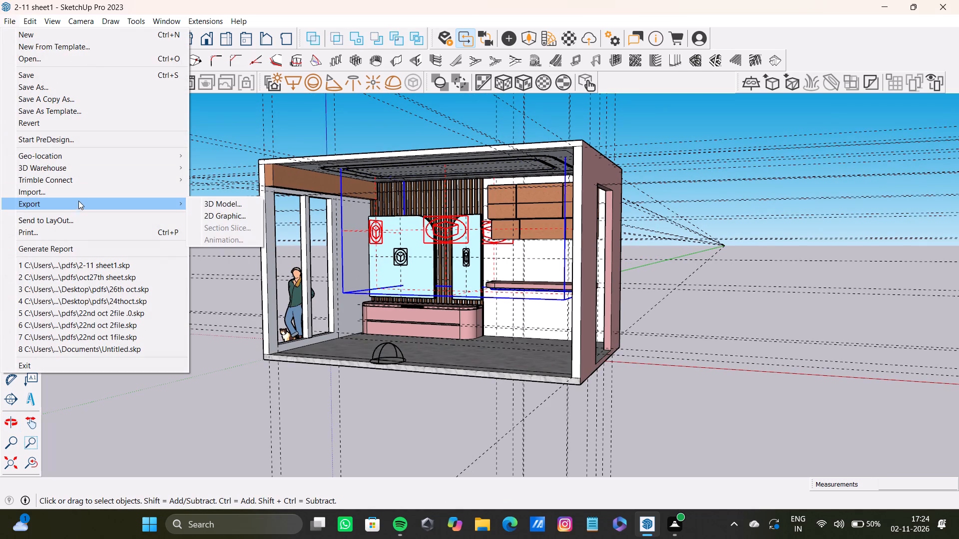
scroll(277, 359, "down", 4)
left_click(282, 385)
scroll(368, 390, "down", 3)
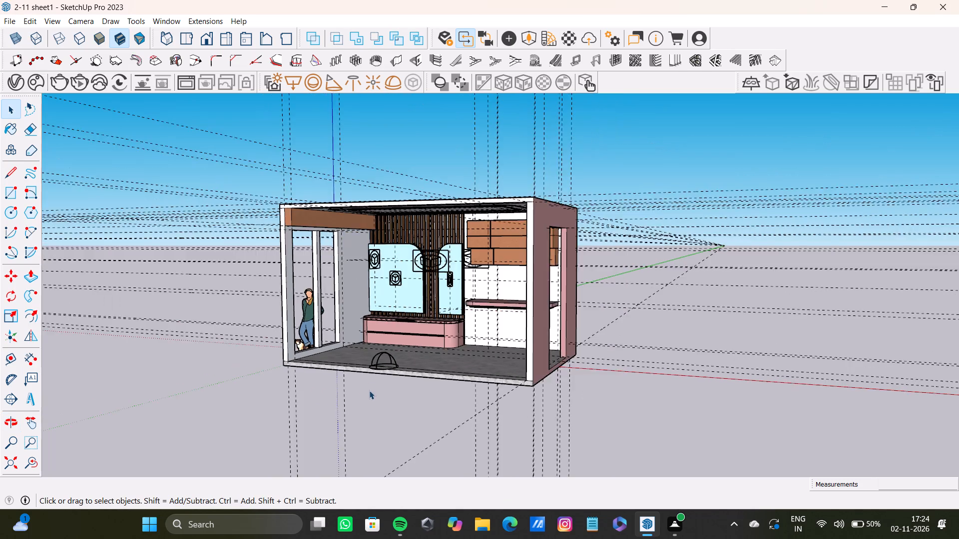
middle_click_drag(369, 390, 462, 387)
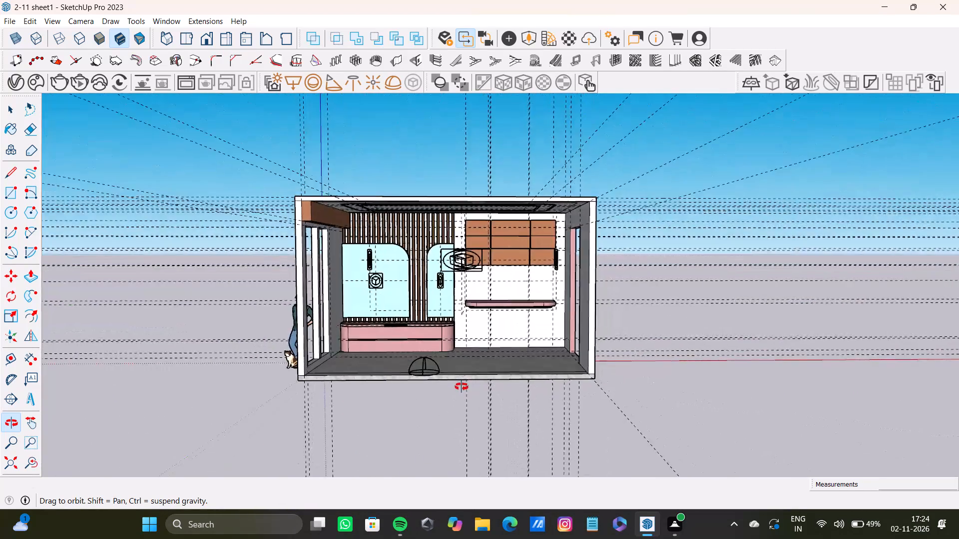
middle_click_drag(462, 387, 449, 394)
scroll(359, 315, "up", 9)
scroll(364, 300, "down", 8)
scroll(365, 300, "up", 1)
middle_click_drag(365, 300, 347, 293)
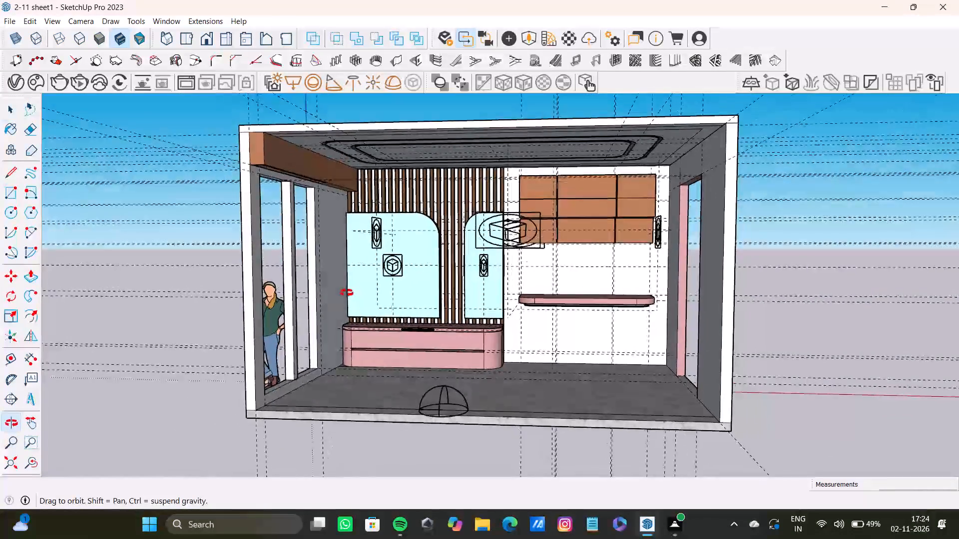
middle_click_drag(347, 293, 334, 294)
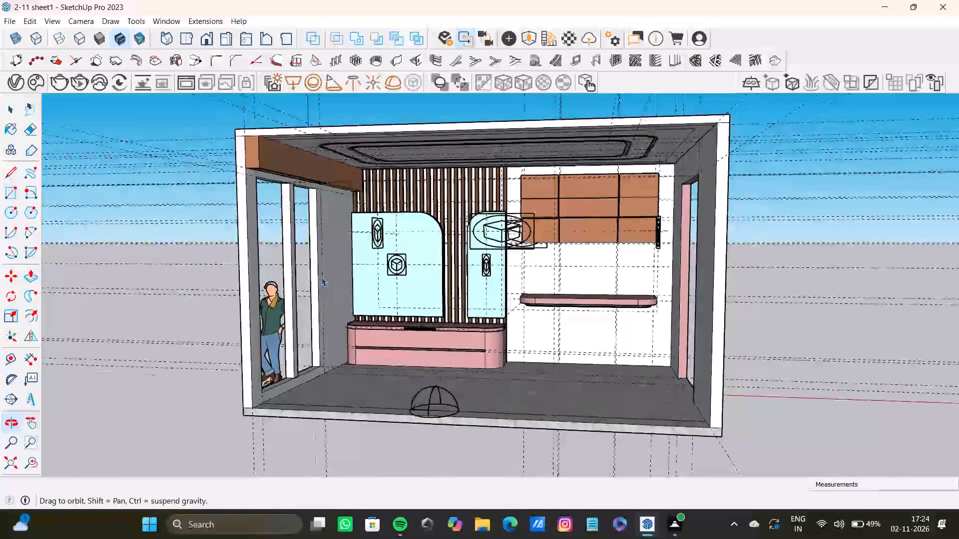
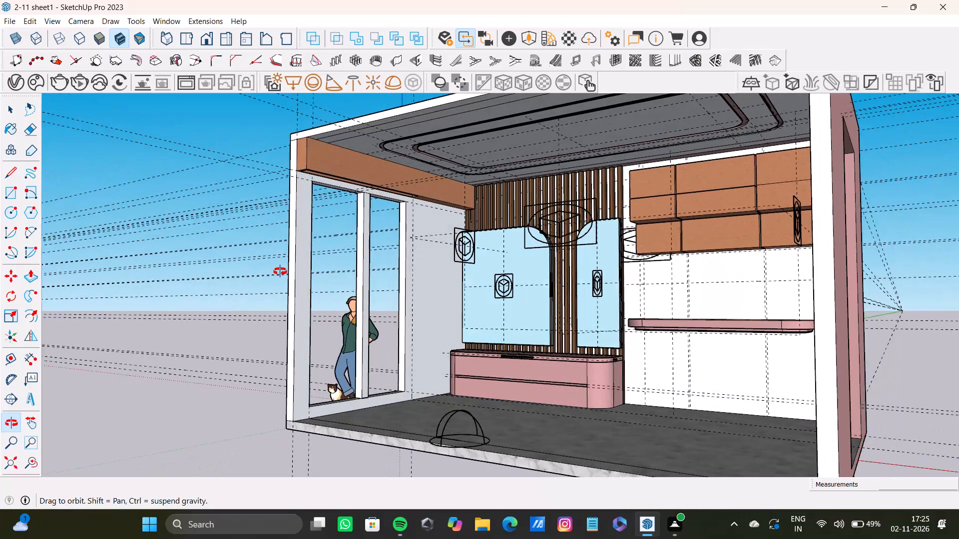
Start a file import and look through the pdfs and DOWNLOAD IMAGESS folders for a suitable component.
left_click(14, 22)
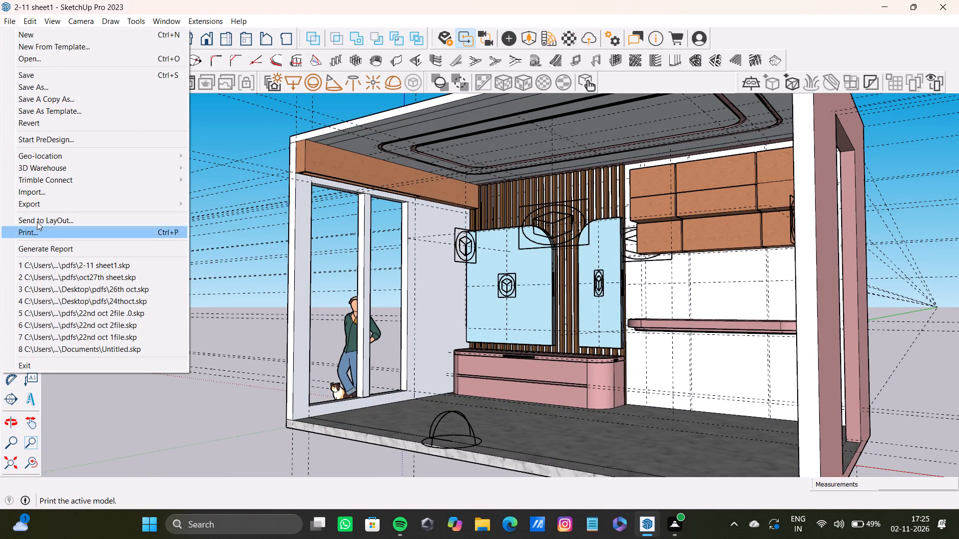
left_click(58, 189)
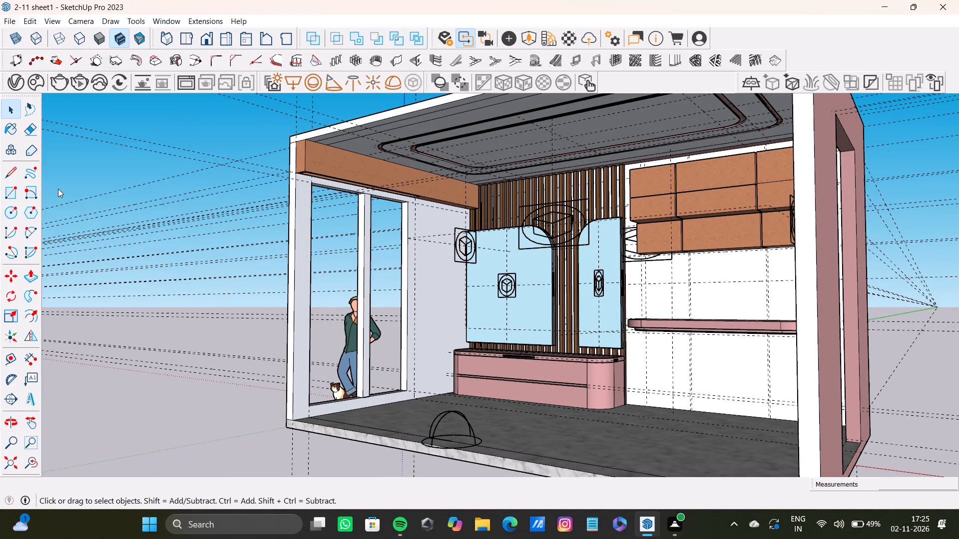
scroll(164, 148, "down", 11)
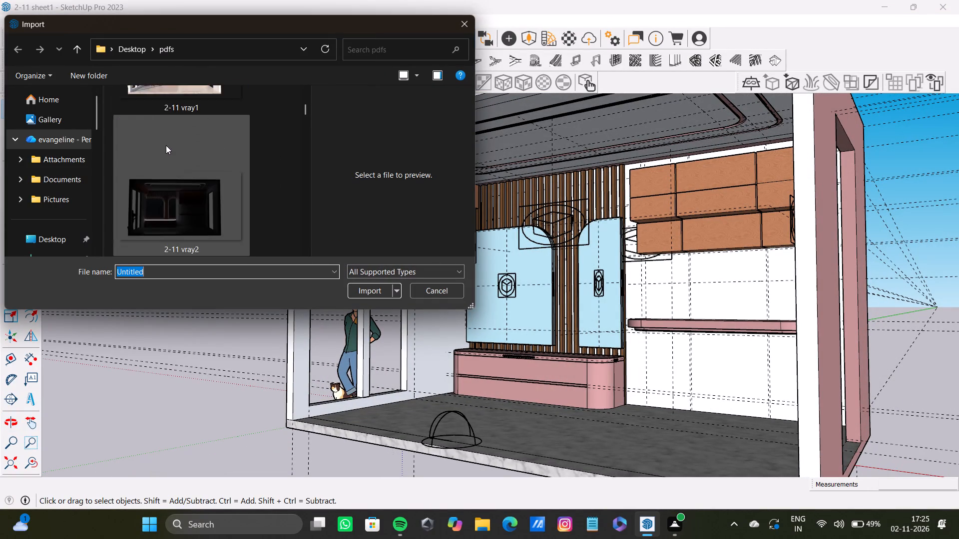
scroll(166, 145, "down", 2)
scroll(70, 175, "down", 3)
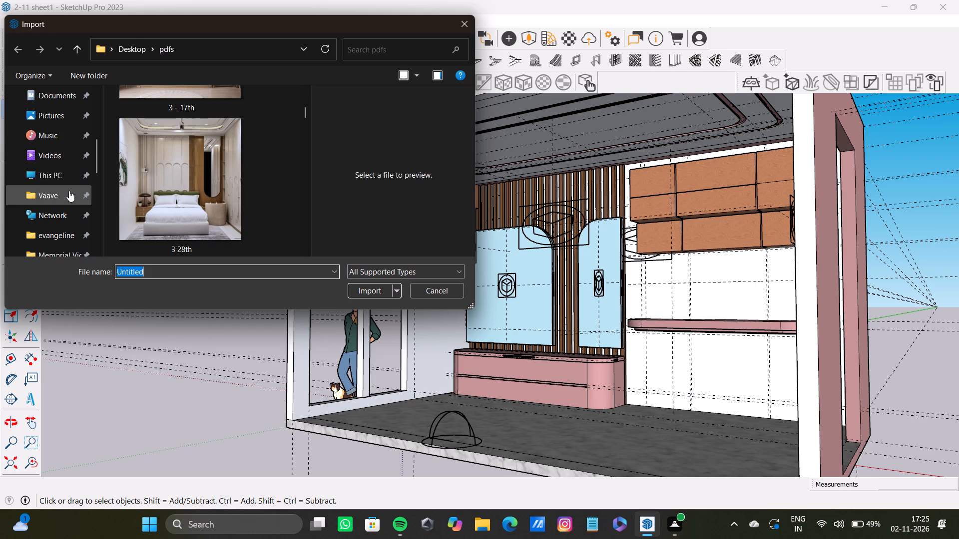
scroll(69, 220, "down", 3)
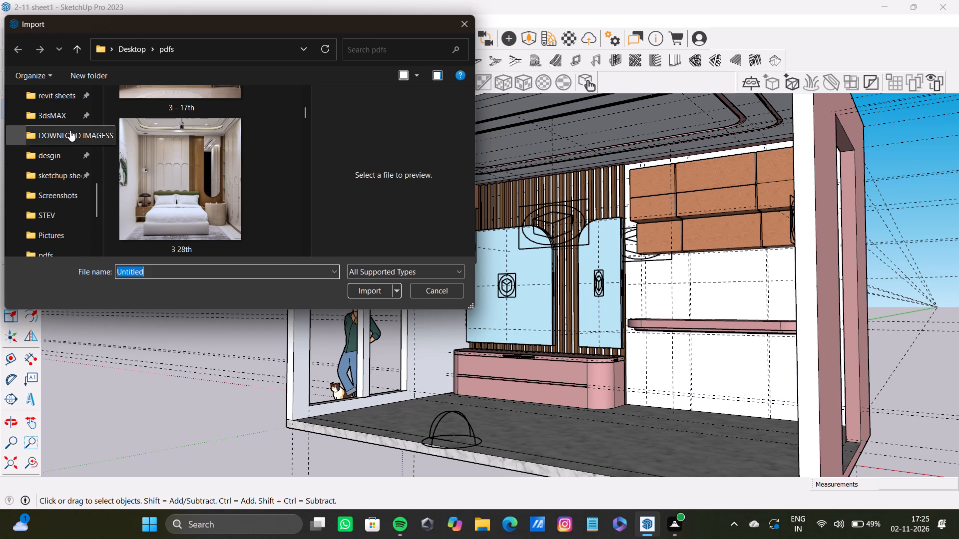
scroll(67, 218, "down", 2)
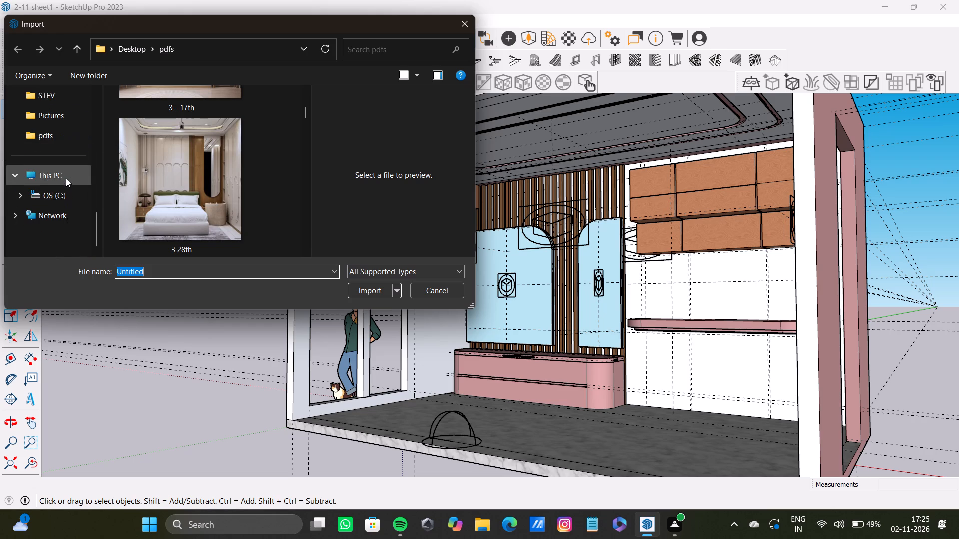
scroll(66, 178, "up", 3)
left_click(57, 190)
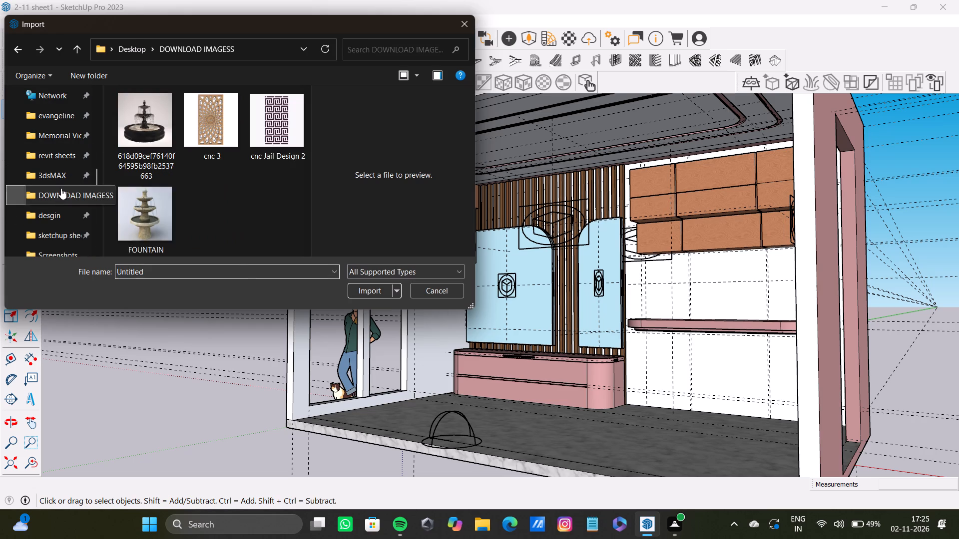
scroll(206, 165, "down", 3)
scroll(62, 177, "down", 3)
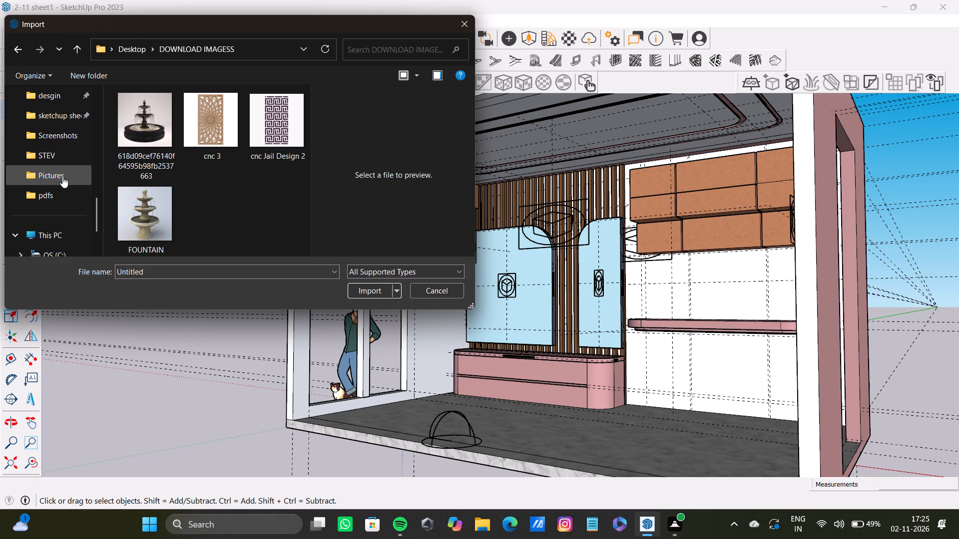
scroll(60, 171, "up", 2)
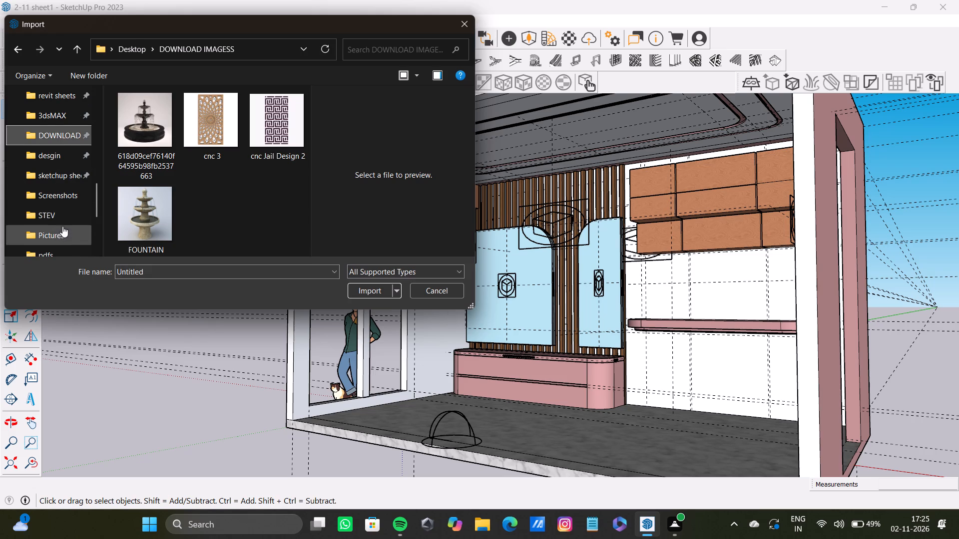
scroll(59, 207, "up", 2)
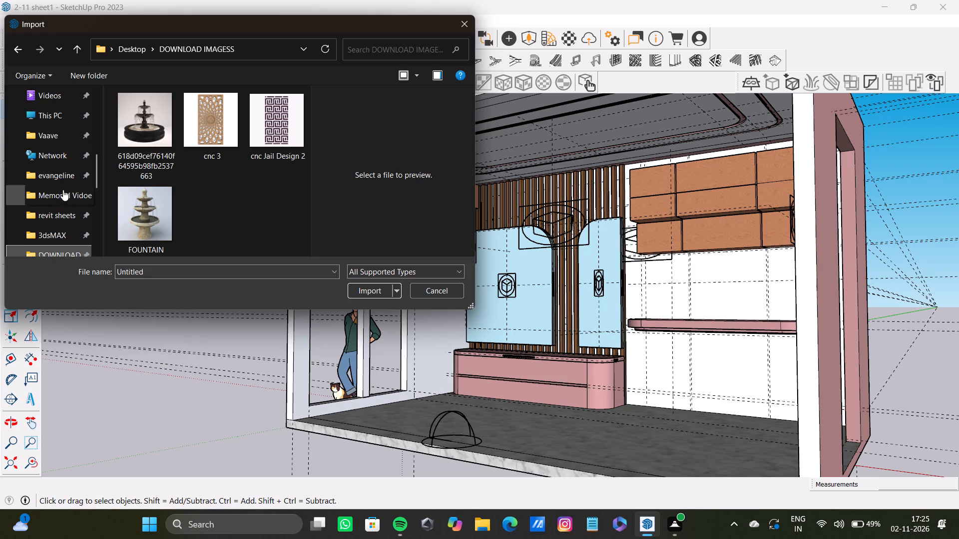
scroll(62, 205, "down", 2)
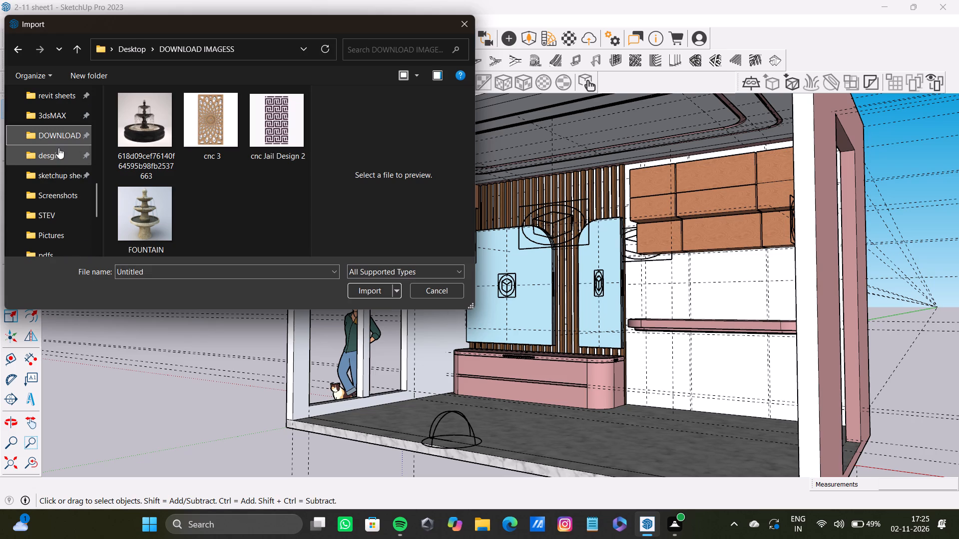
scroll(56, 180, "down", 1)
scroll(55, 175, "up", 2)
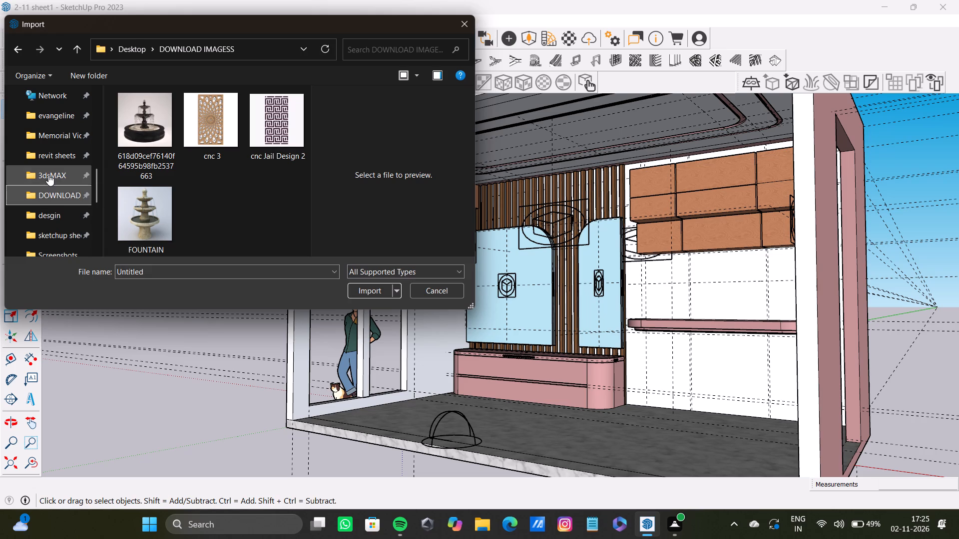
scroll(48, 175, "up", 3)
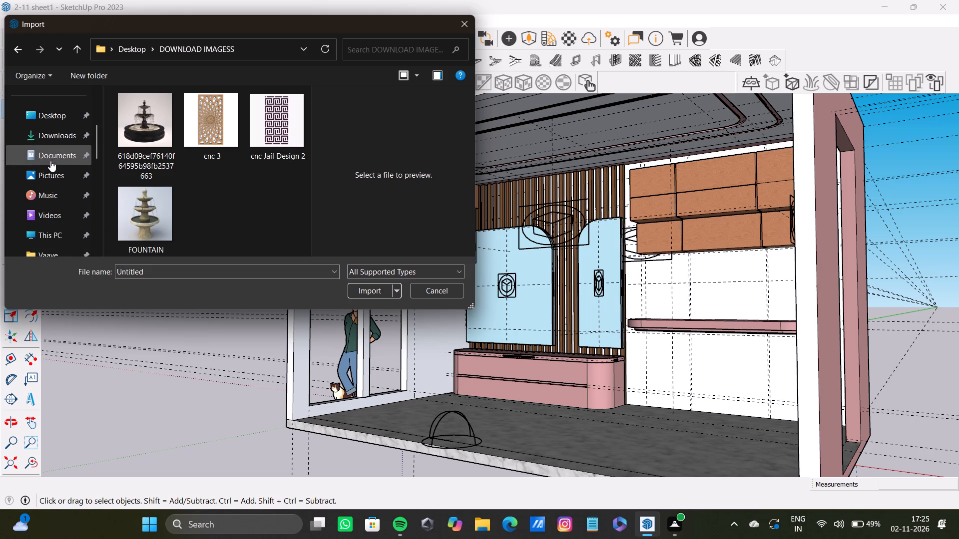
scroll(50, 161, "down", 4)
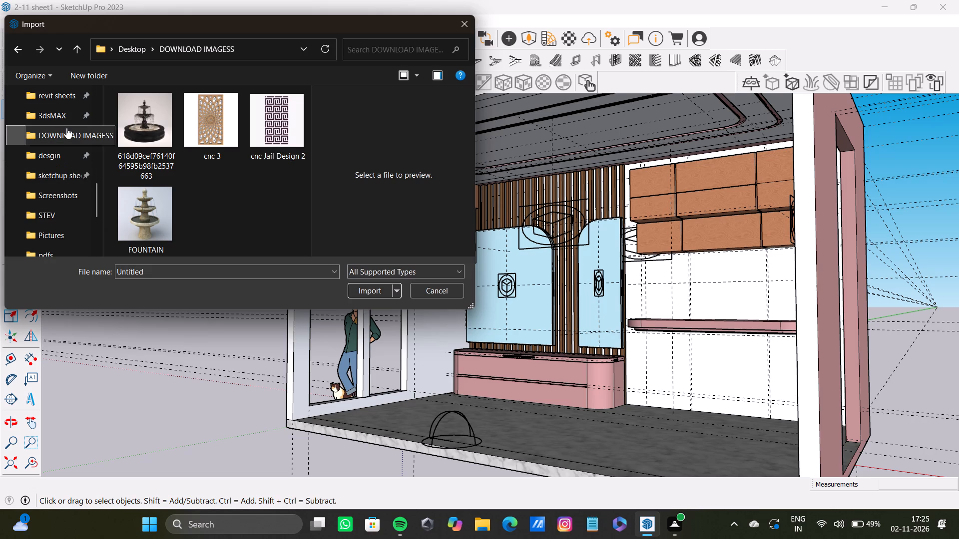
scroll(64, 194, "down", 2)
scroll(64, 194, "up", 8)
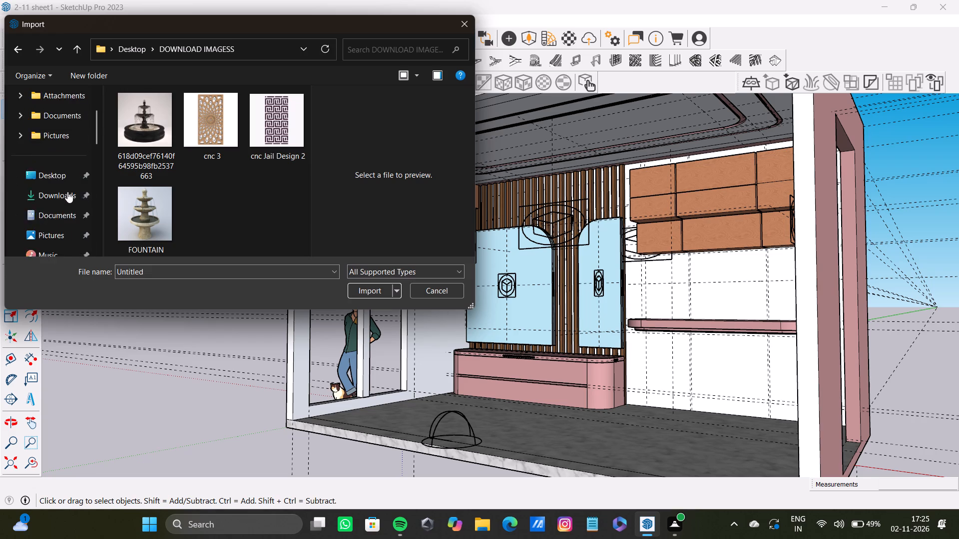
scroll(67, 192, "up", 2)
scroll(63, 184, "down", 2)
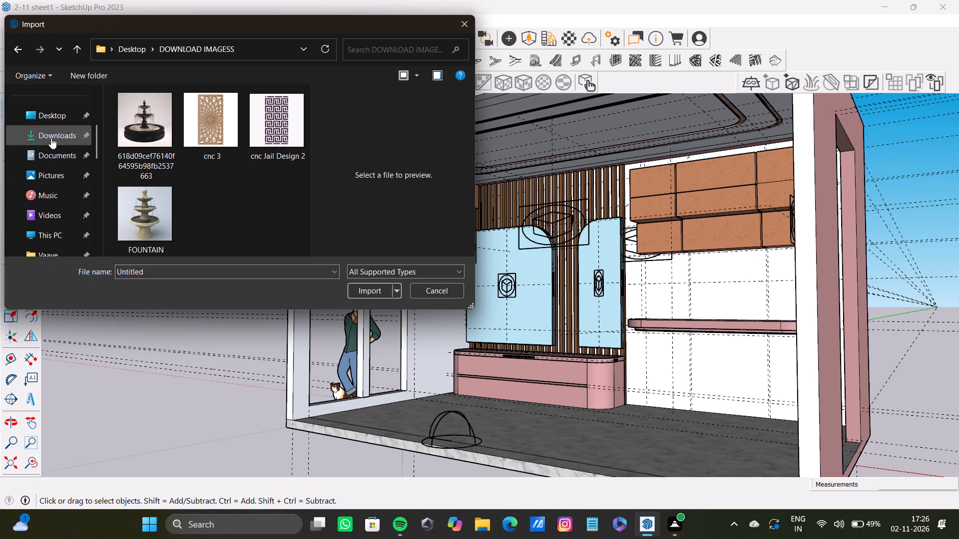
scroll(59, 173, "down", 2)
scroll(59, 174, "up", 3)
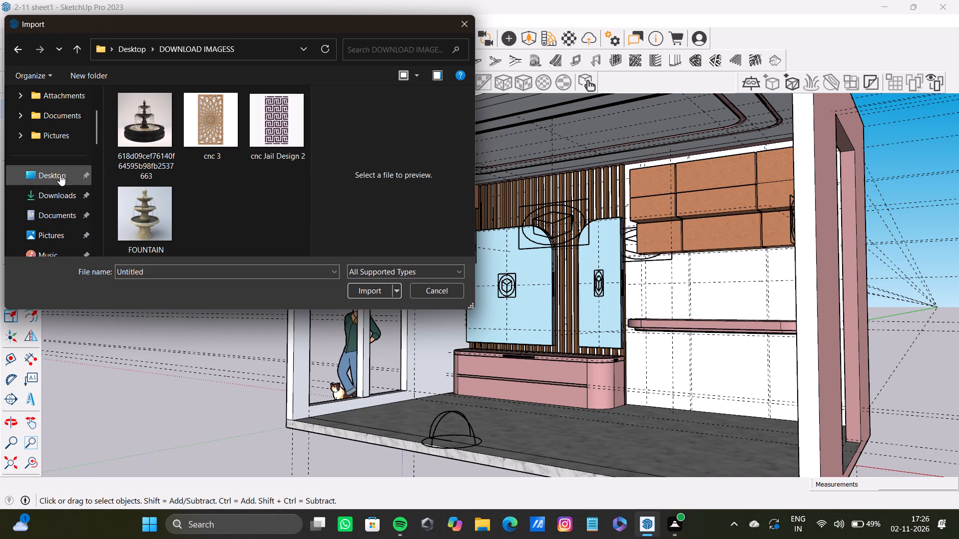
Import the Curtains component from the Downloads folder and place it on the ground outside the room's window side.
left_click(53, 189)
scroll(179, 170, "down", 3)
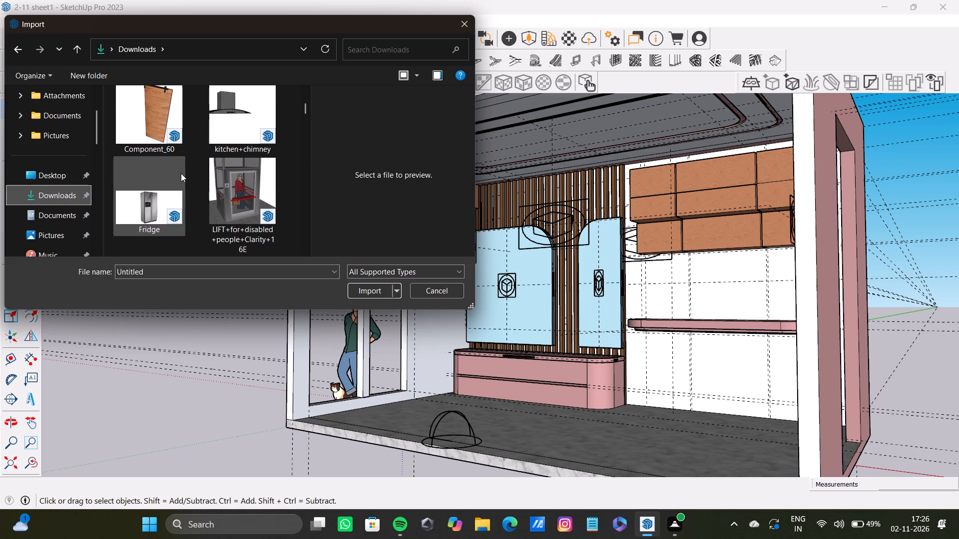
scroll(181, 173, "up", 3)
scroll(145, 151, "up", 5)
left_click(140, 140)
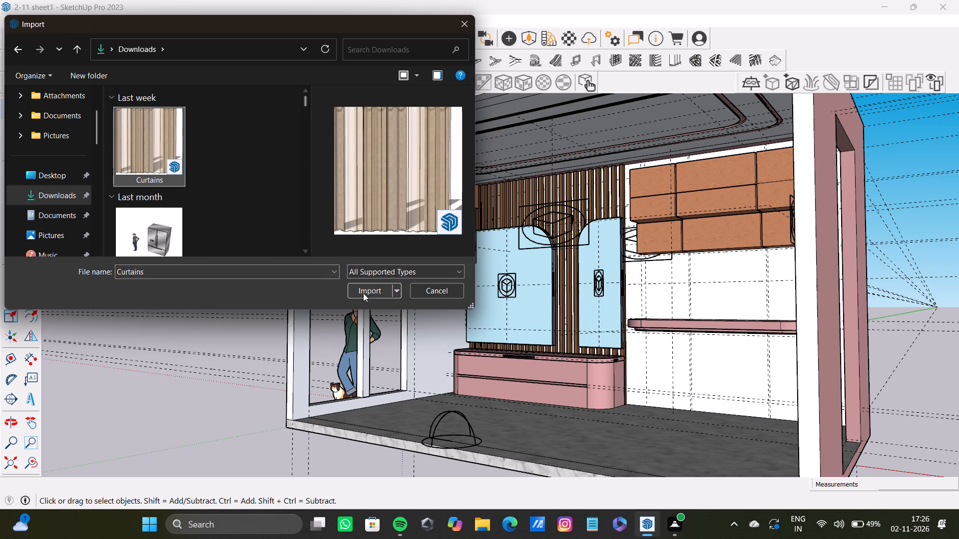
left_click(369, 291)
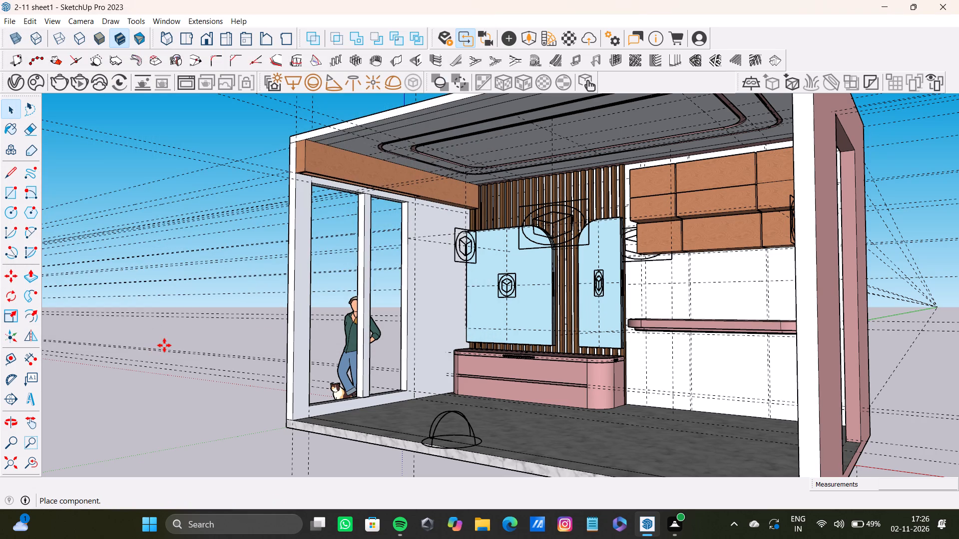
scroll(166, 347, "down", 19)
middle_click_drag(210, 388, 428, 390)
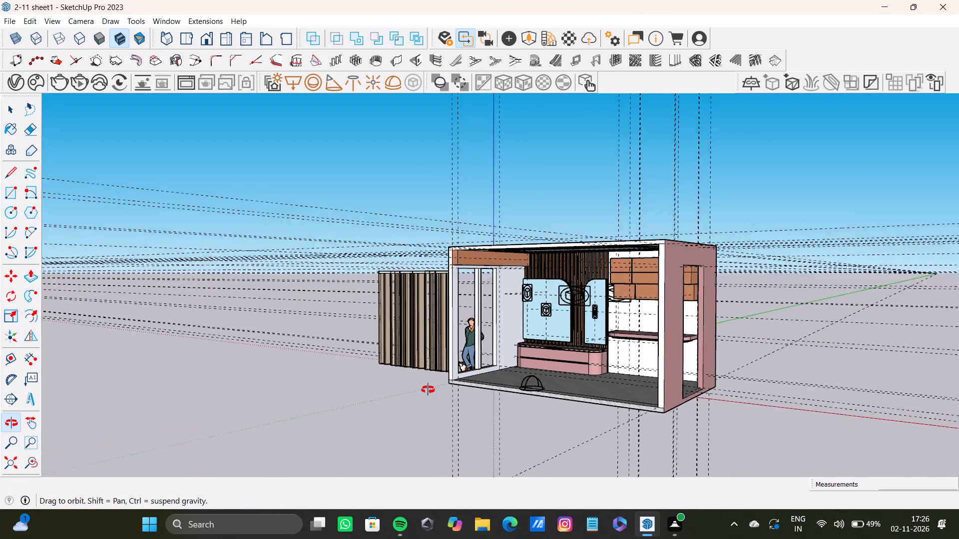
middle_click_drag(428, 390, 439, 392)
left_click(332, 380)
key("space")
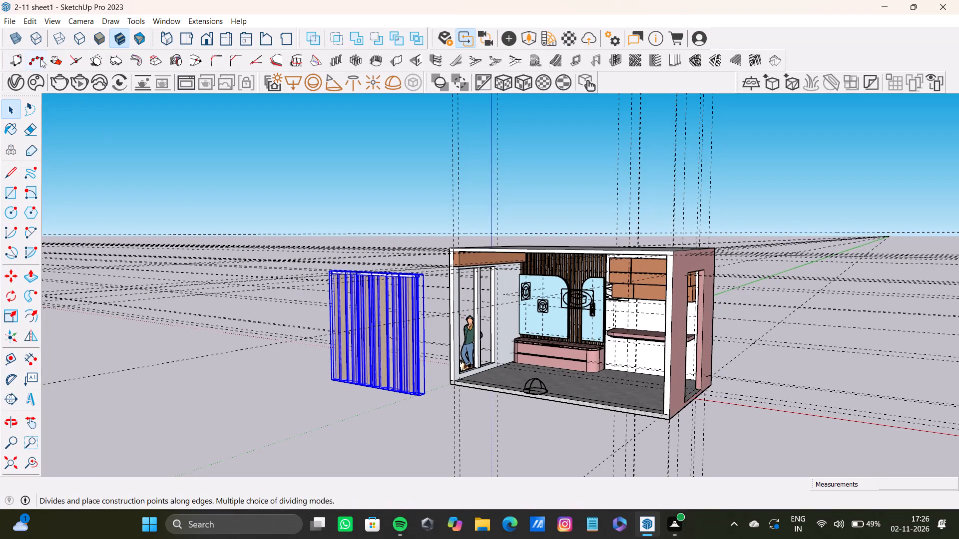
Import the Sliding+Window_250930 component from the Downloads folder and place it on the ground beside the curtains, away from the room.
left_click(4, 19)
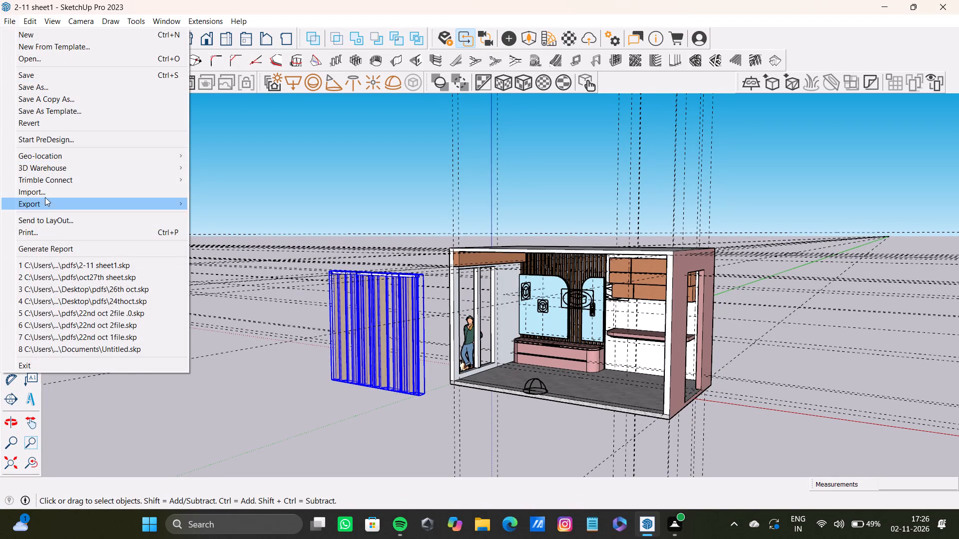
left_click(45, 194)
scroll(146, 201, "down", 6)
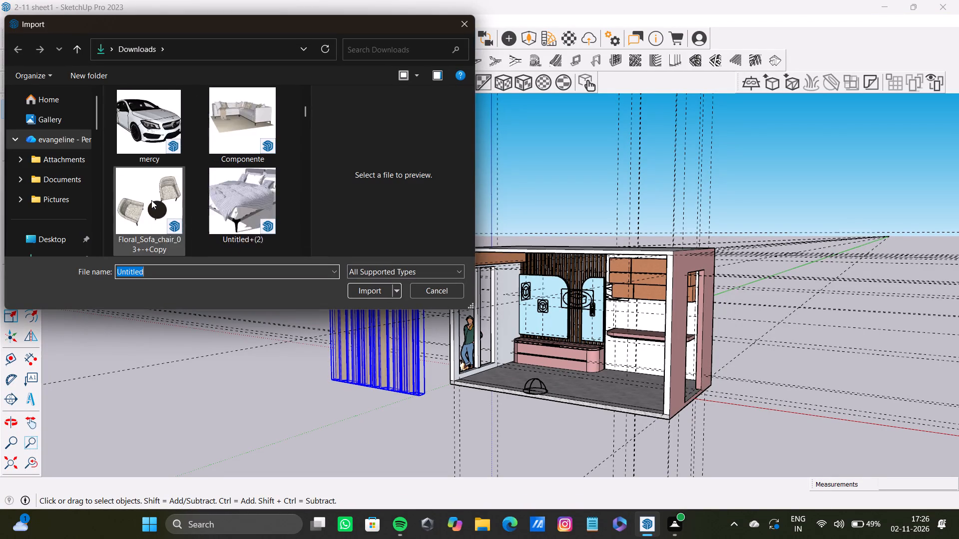
scroll(152, 200, "down", 12)
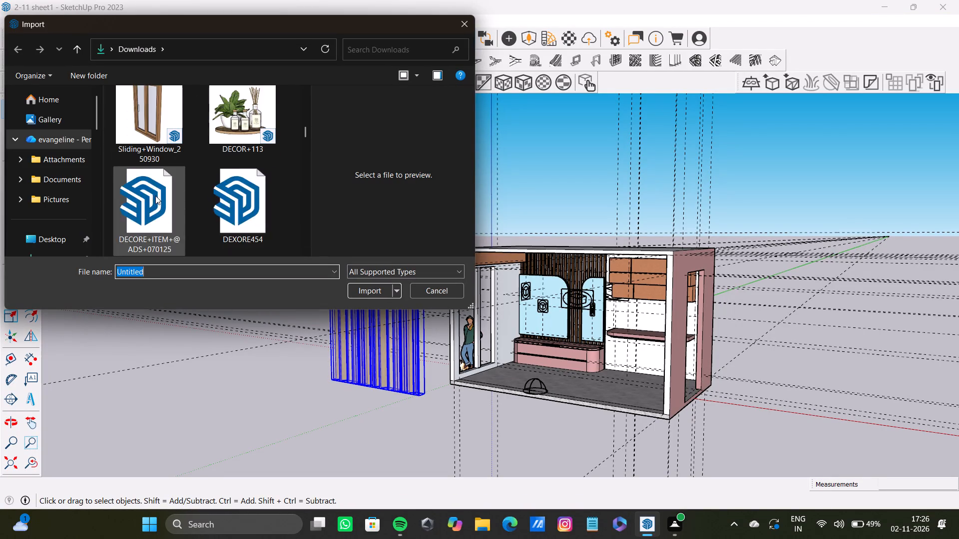
scroll(155, 196, "down", 2)
scroll(155, 196, "up", 3)
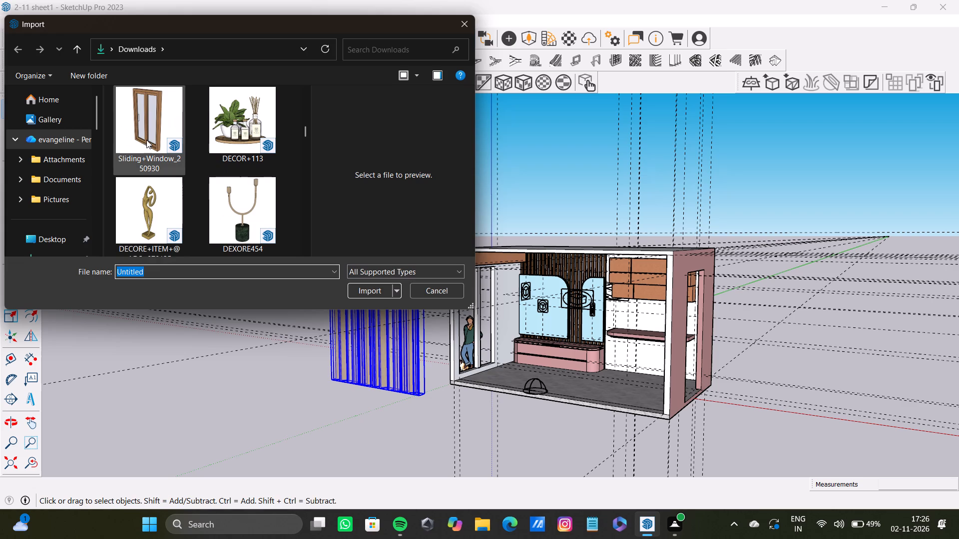
left_click(144, 116)
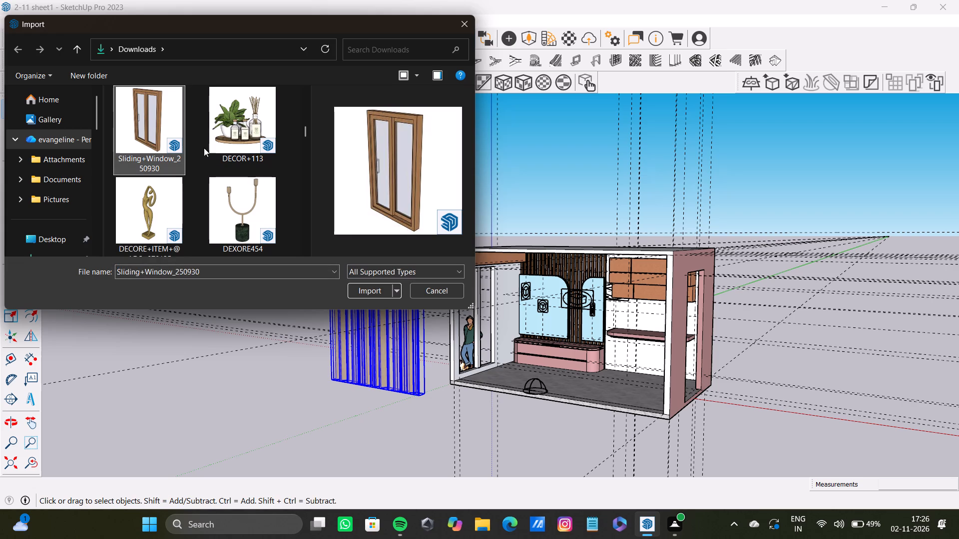
left_click(369, 293)
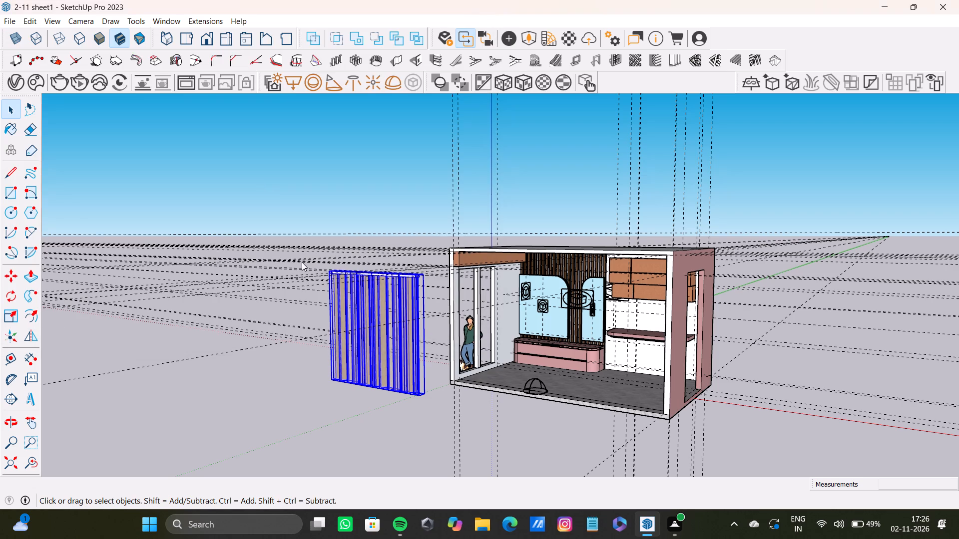
left_click(594, 206)
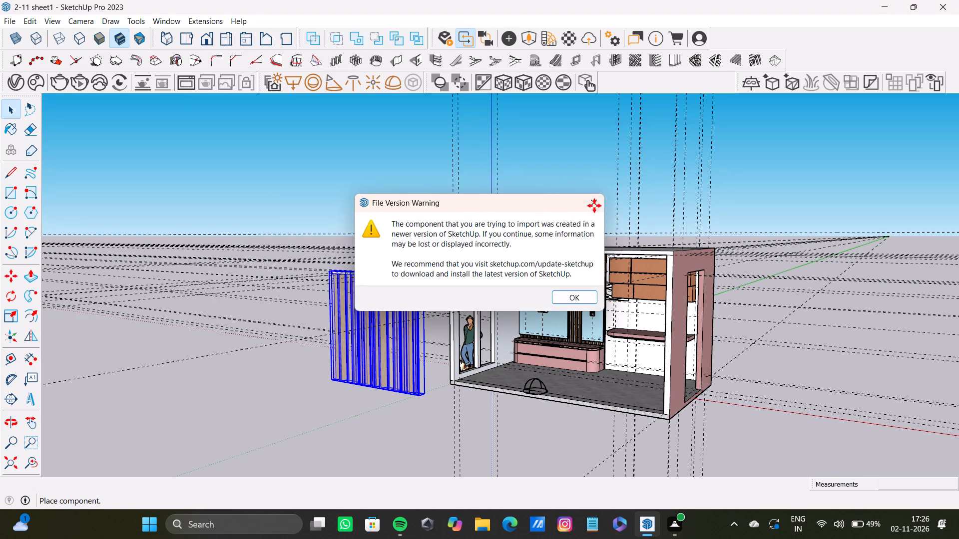
left_click(257, 409)
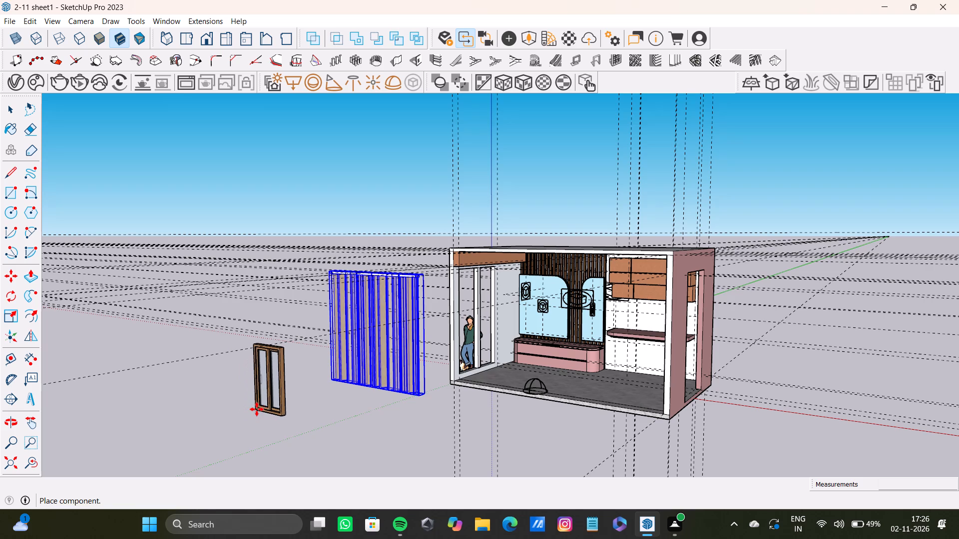
key("space")
Rotate the sliding window 90 degrees about the vertical axis through its top corner.
scroll(278, 404, "up", 9)
scroll(278, 403, "down", 5)
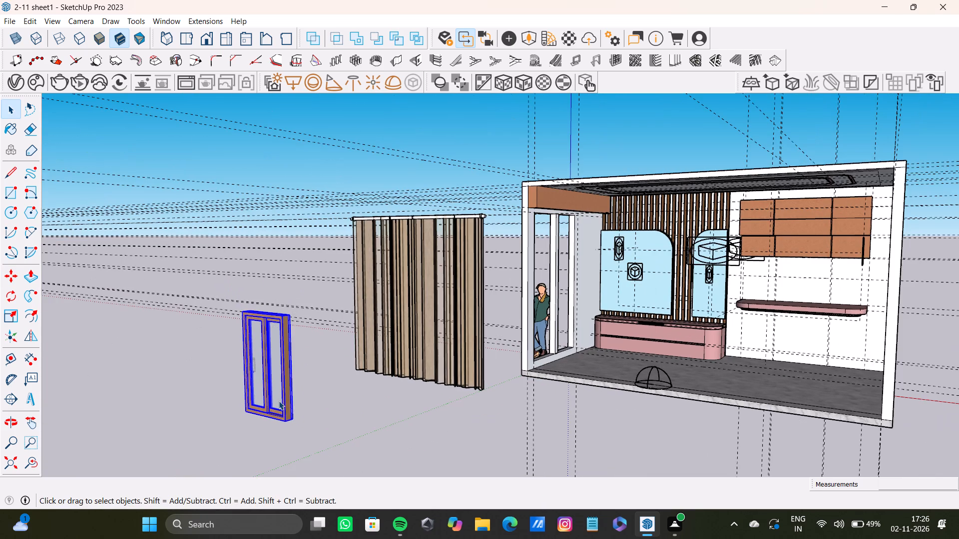
key("q")
middle_click_drag(243, 324, 211, 410)
scroll(240, 378, "up", 7)
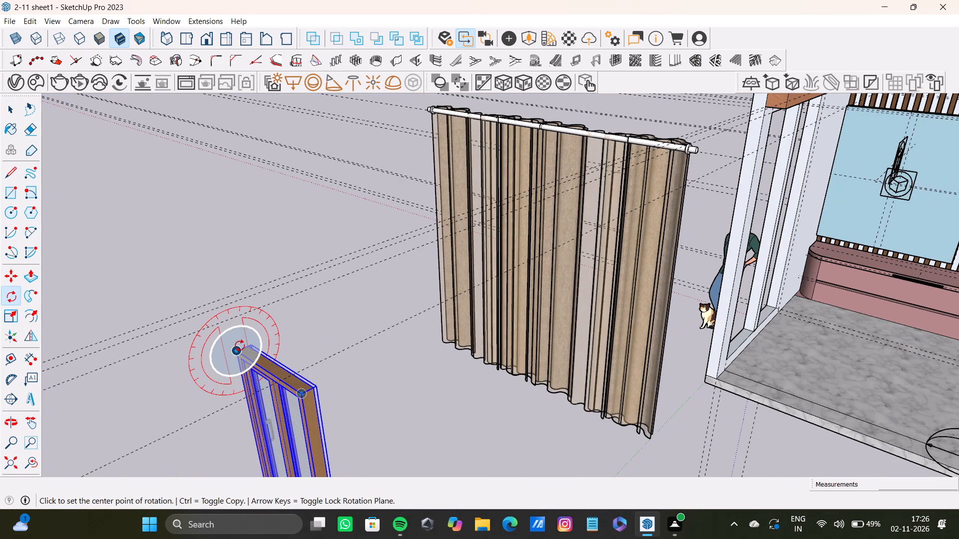
key("Up")
left_click(235, 353)
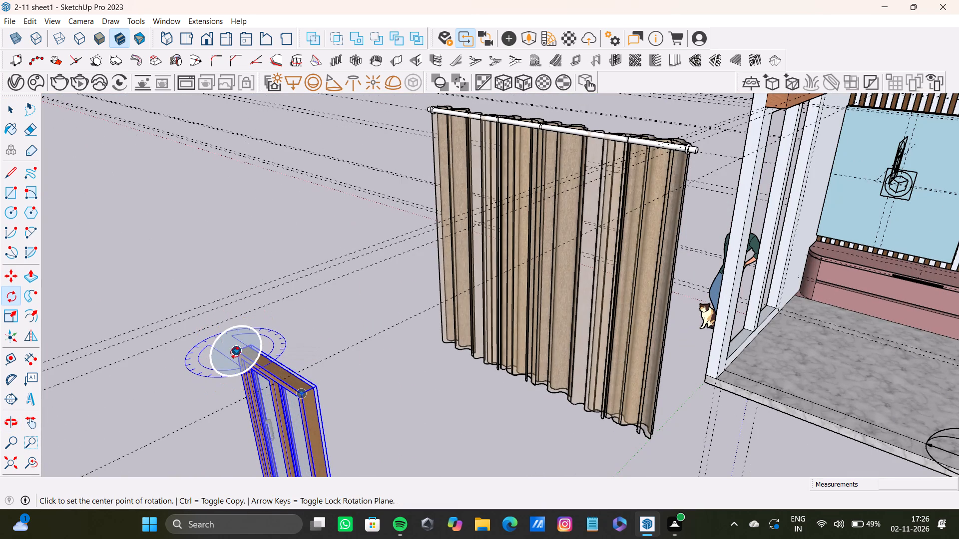
left_click(175, 379)
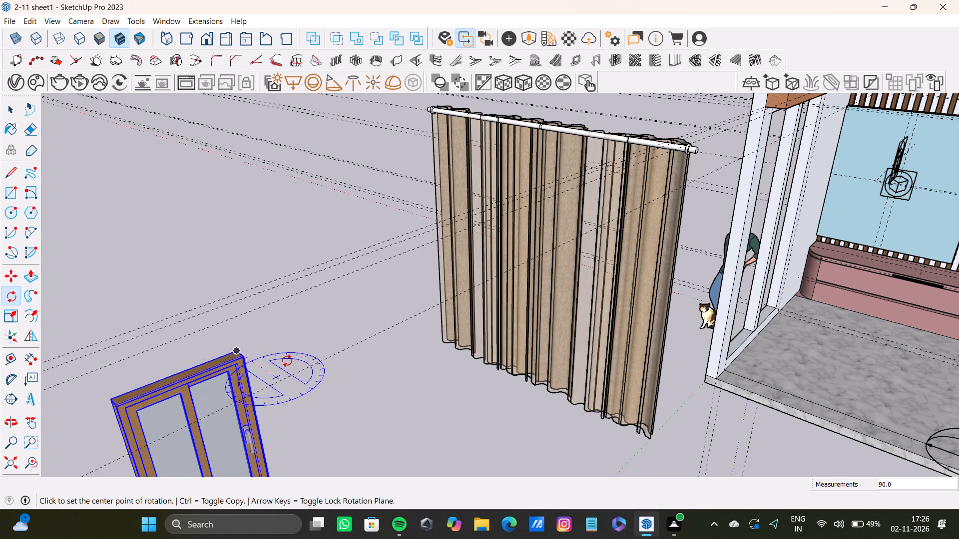
scroll(287, 361, "down", 4)
key("space")
scroll(274, 384, "down", 3)
middle_click_drag(261, 410, 170, 327)
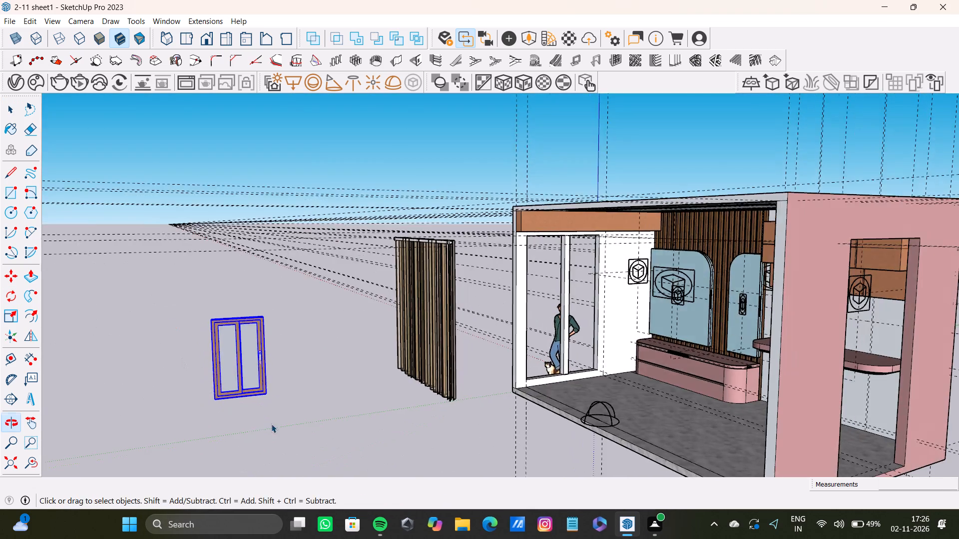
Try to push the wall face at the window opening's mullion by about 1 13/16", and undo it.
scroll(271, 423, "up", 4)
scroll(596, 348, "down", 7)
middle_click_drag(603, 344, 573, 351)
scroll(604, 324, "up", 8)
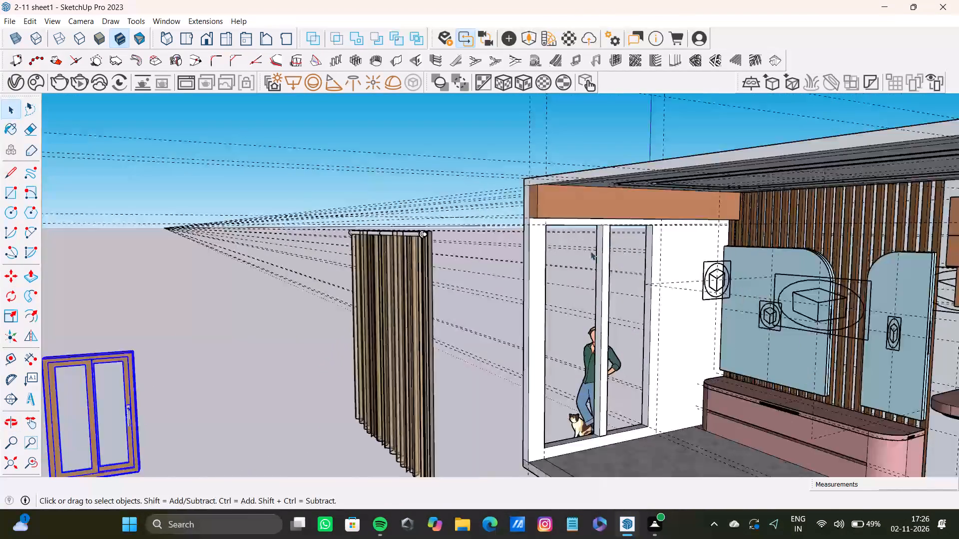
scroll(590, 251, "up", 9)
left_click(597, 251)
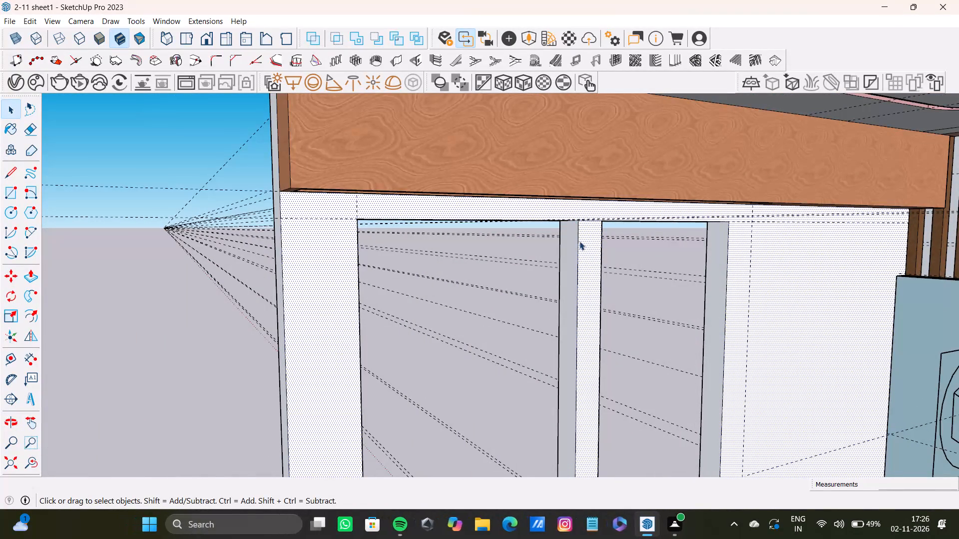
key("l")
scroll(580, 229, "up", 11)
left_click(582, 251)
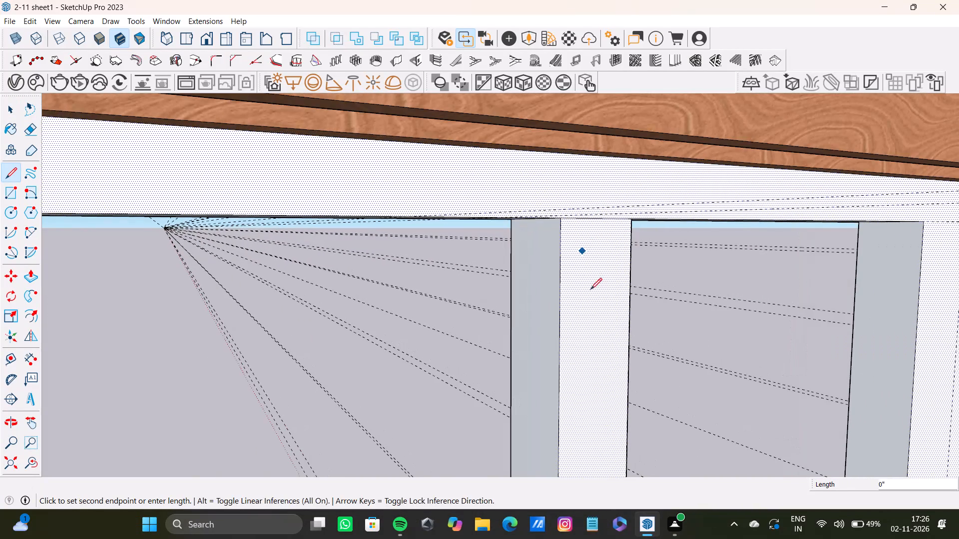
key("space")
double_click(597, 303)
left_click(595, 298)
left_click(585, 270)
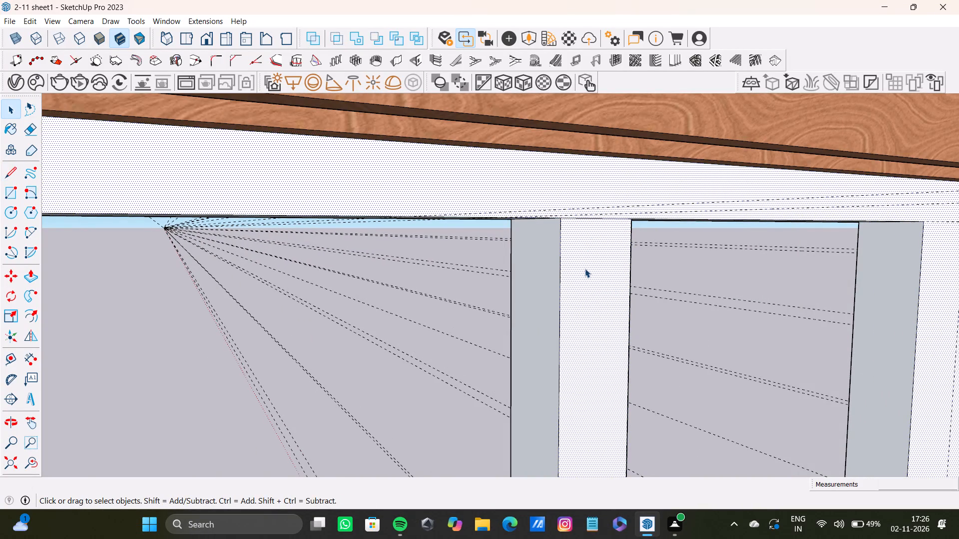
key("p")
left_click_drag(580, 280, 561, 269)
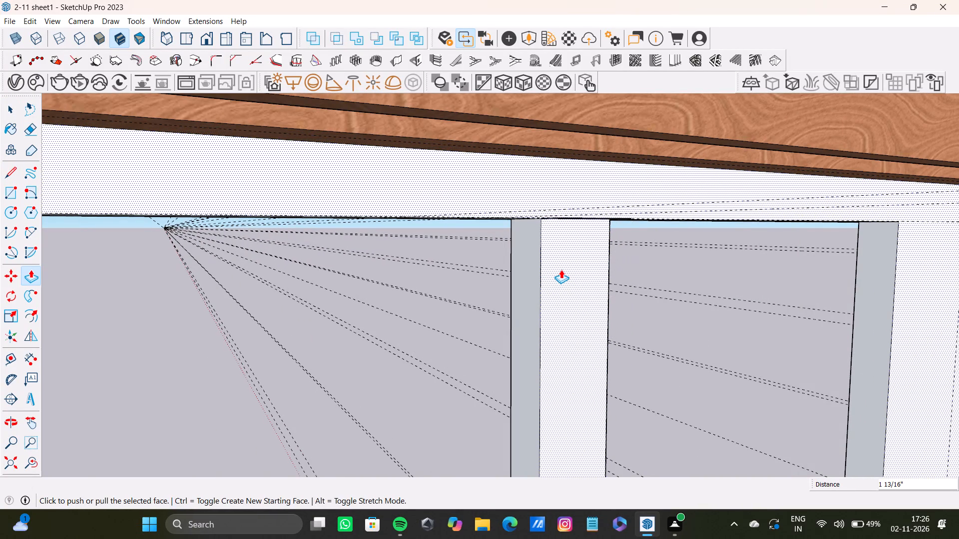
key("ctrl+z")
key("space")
Draw a line across the top end of the mullion, between the upper corners of the two window openings.
key("l")
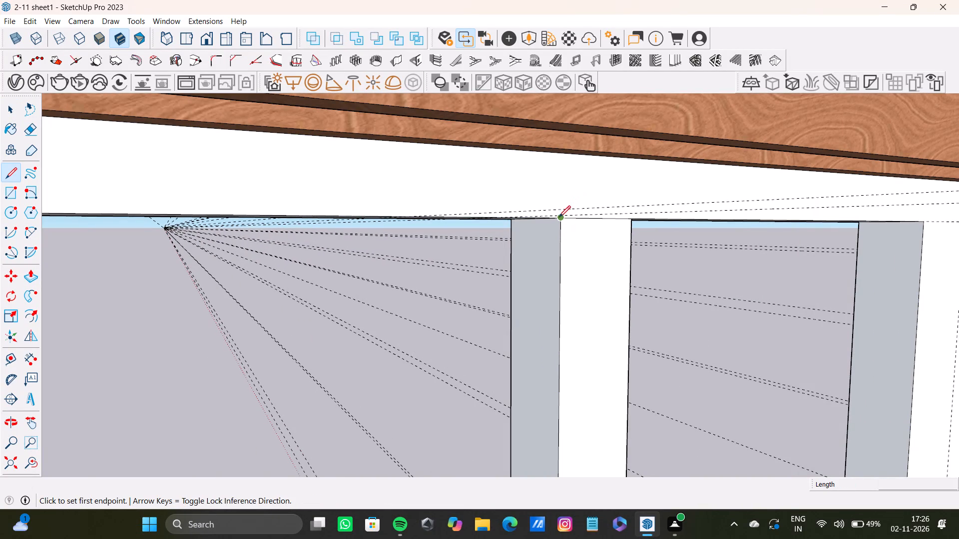
left_click(559, 218)
left_click(631, 221)
key("space")
left_click(571, 260)
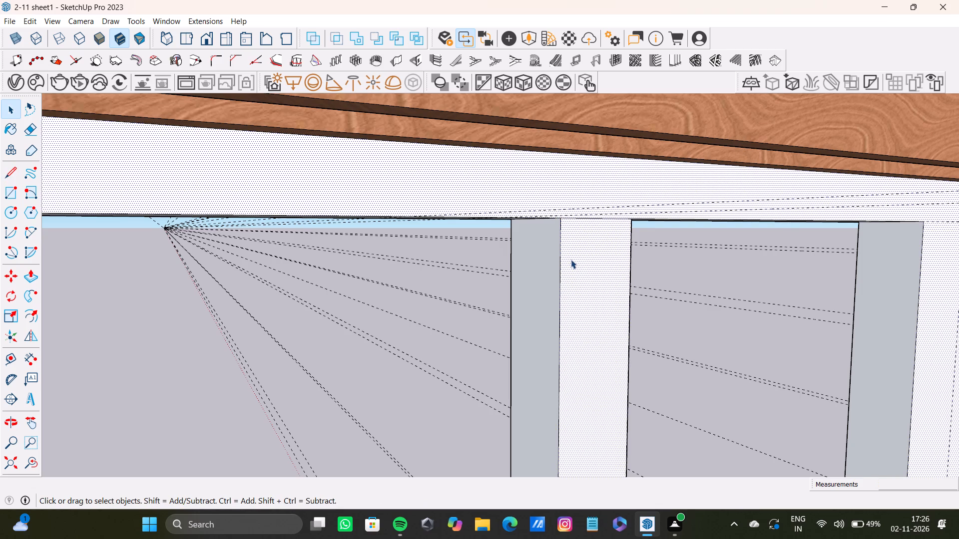
Remove the mullion by pushing its side face about 4 9/16" through its thickness, leaving one wide window opening.
scroll(573, 280, "down", 13)
middle_click_drag(520, 366, 953, 361)
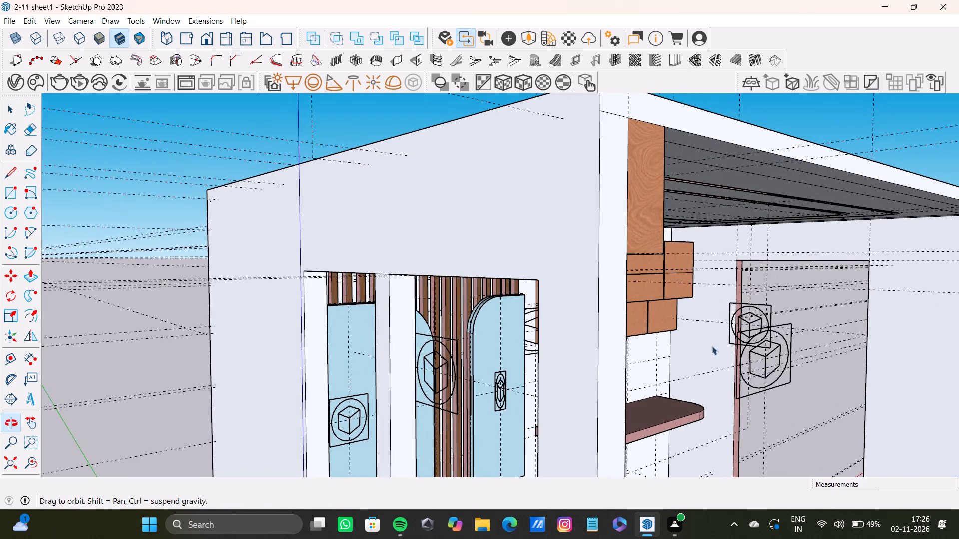
key("space")
left_click(384, 300)
scroll(388, 304, "down", 8)
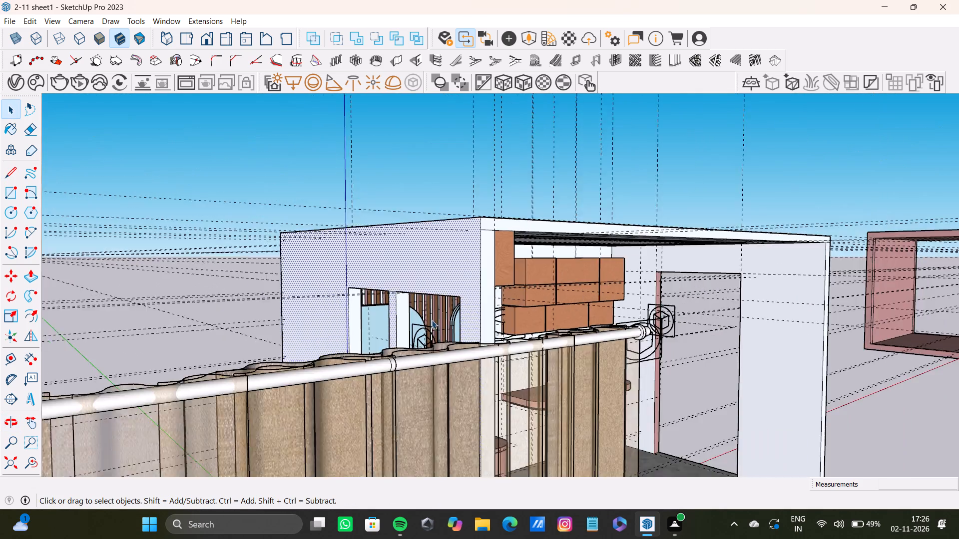
middle_click_drag(441, 320, 238, 303)
scroll(371, 296, "up", 11)
key("space")
left_click(287, 302)
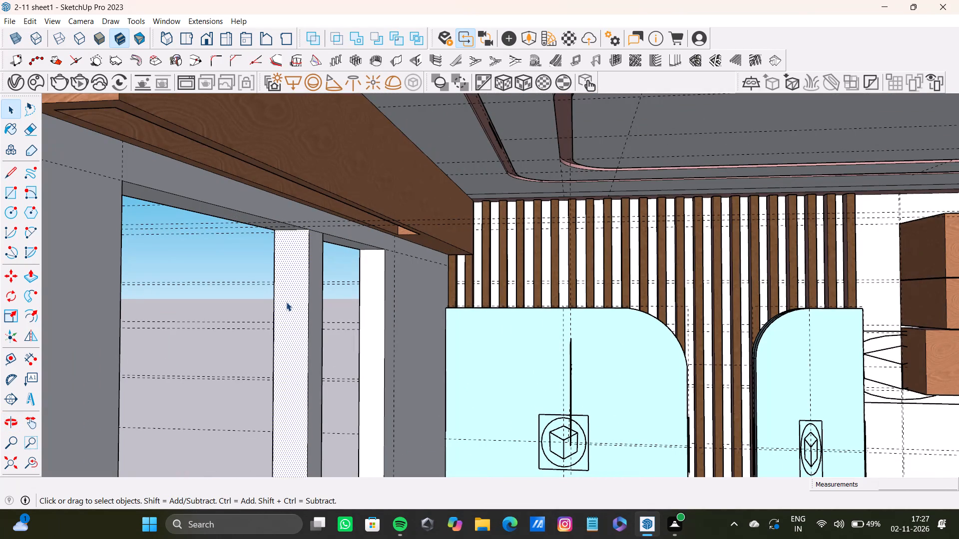
key("p")
left_click_drag(292, 296, 315, 287)
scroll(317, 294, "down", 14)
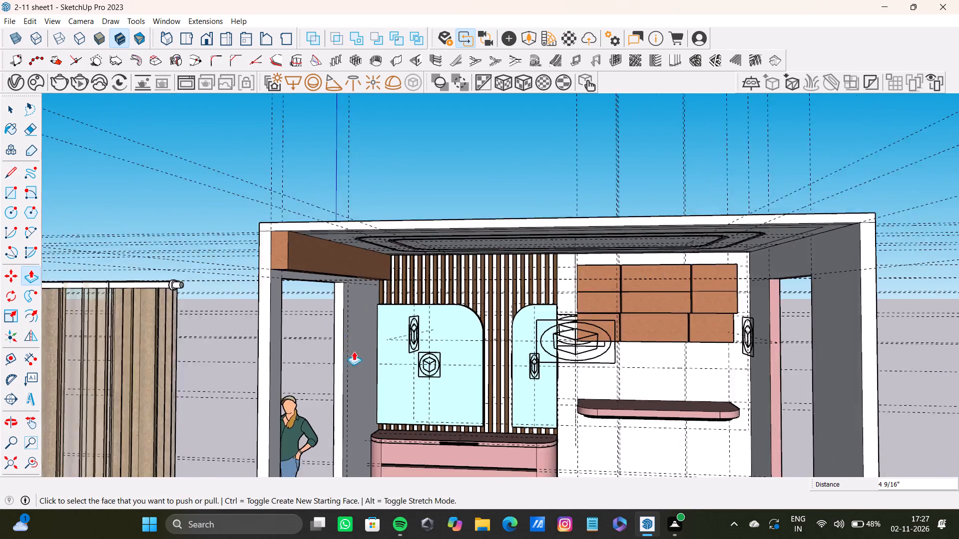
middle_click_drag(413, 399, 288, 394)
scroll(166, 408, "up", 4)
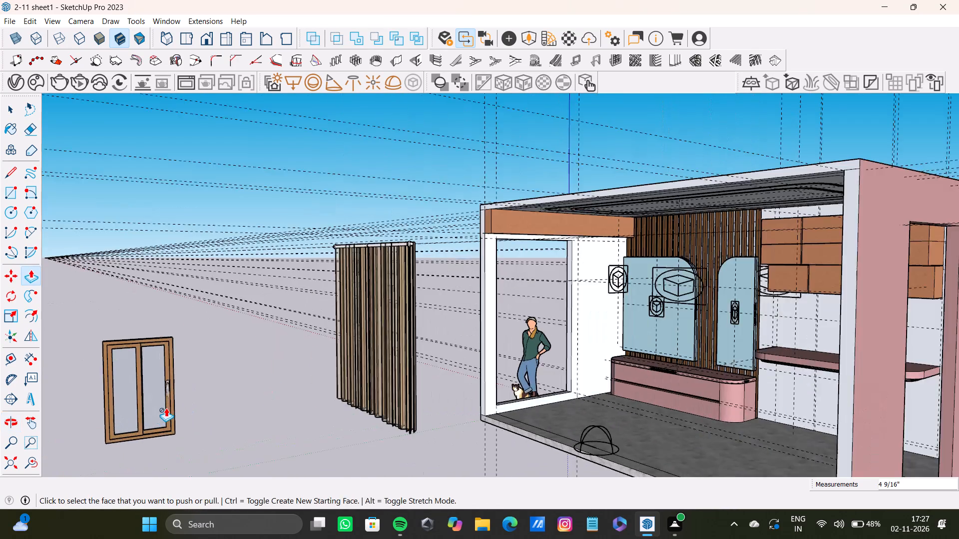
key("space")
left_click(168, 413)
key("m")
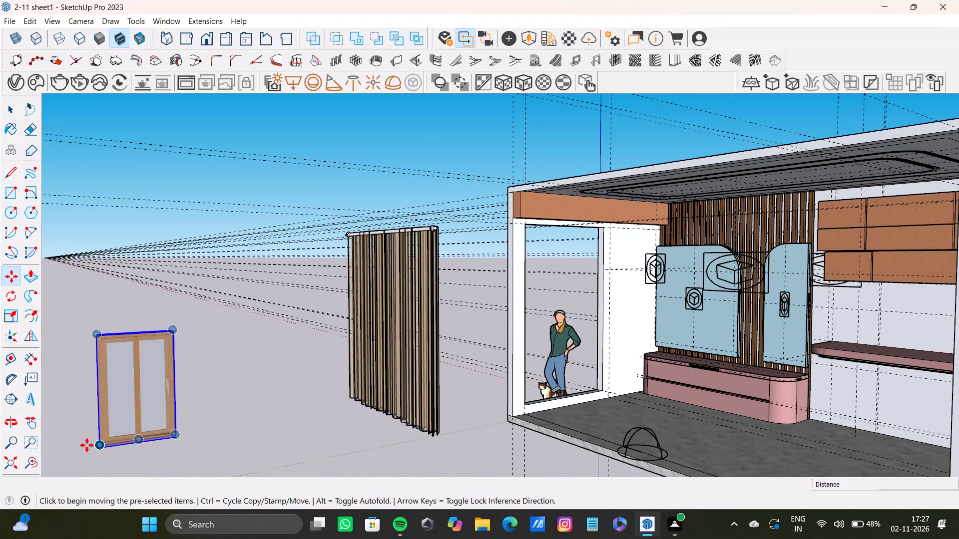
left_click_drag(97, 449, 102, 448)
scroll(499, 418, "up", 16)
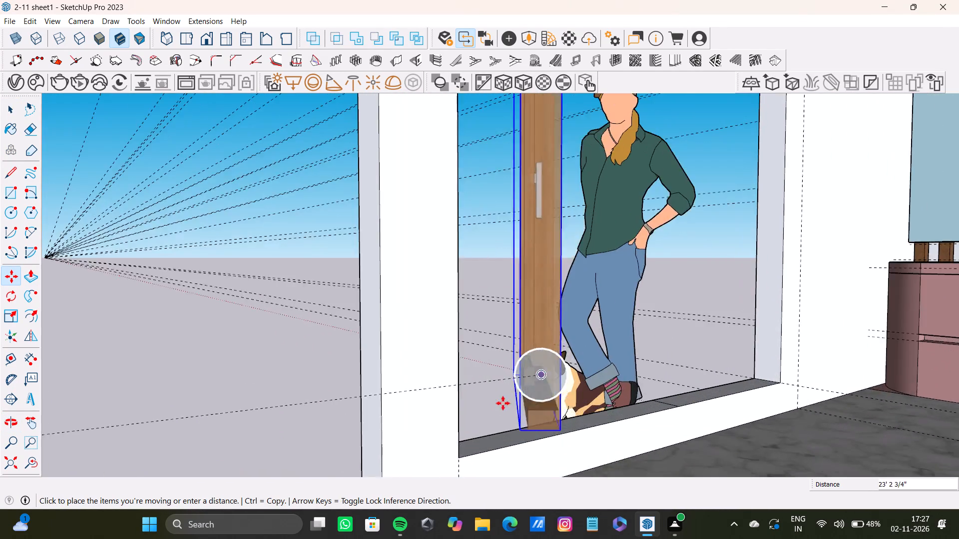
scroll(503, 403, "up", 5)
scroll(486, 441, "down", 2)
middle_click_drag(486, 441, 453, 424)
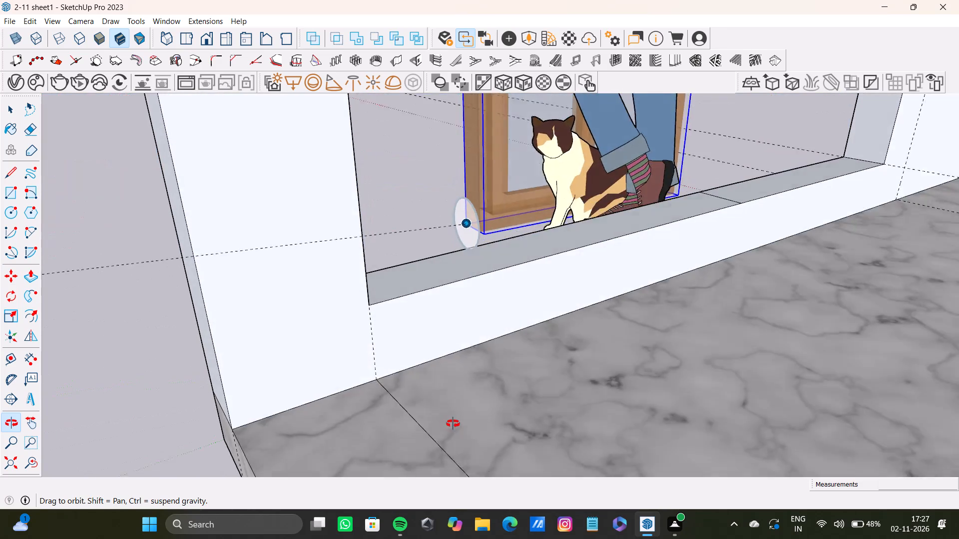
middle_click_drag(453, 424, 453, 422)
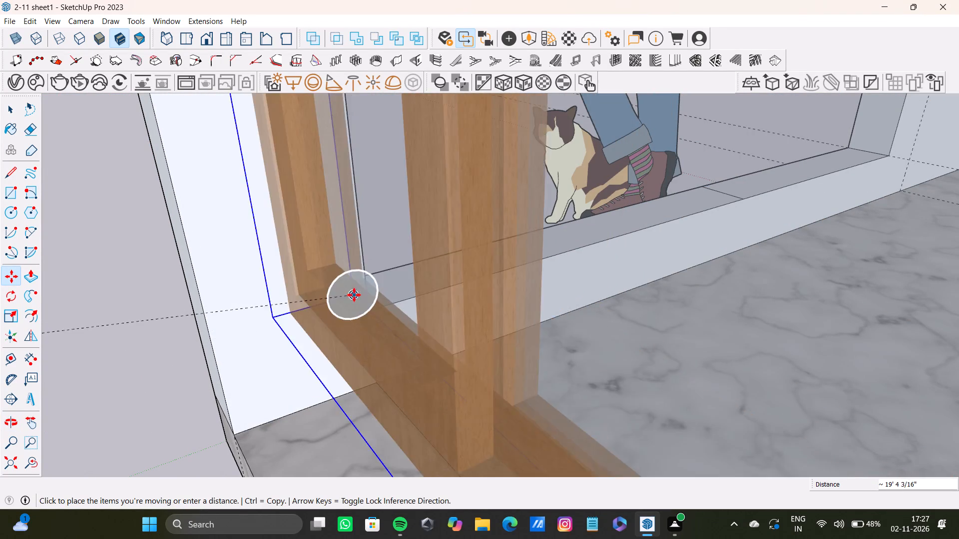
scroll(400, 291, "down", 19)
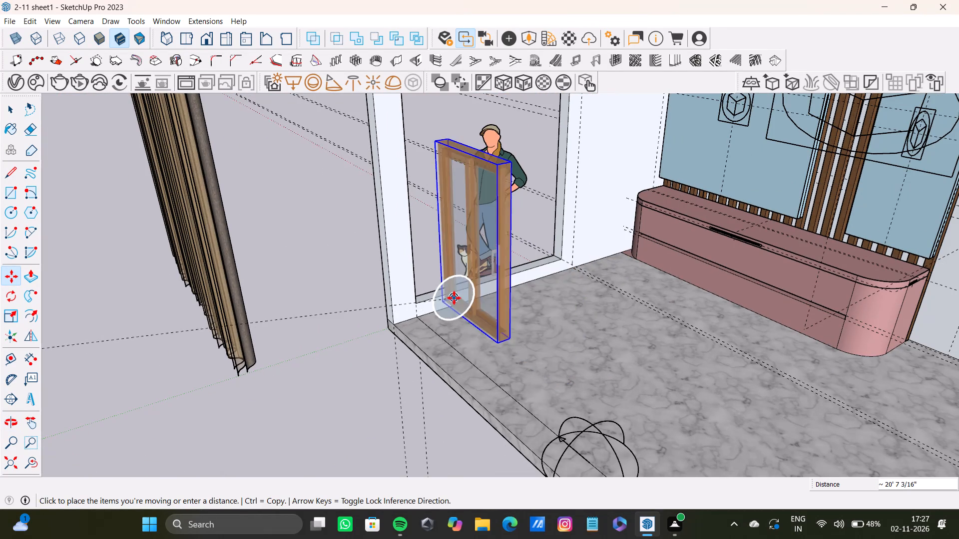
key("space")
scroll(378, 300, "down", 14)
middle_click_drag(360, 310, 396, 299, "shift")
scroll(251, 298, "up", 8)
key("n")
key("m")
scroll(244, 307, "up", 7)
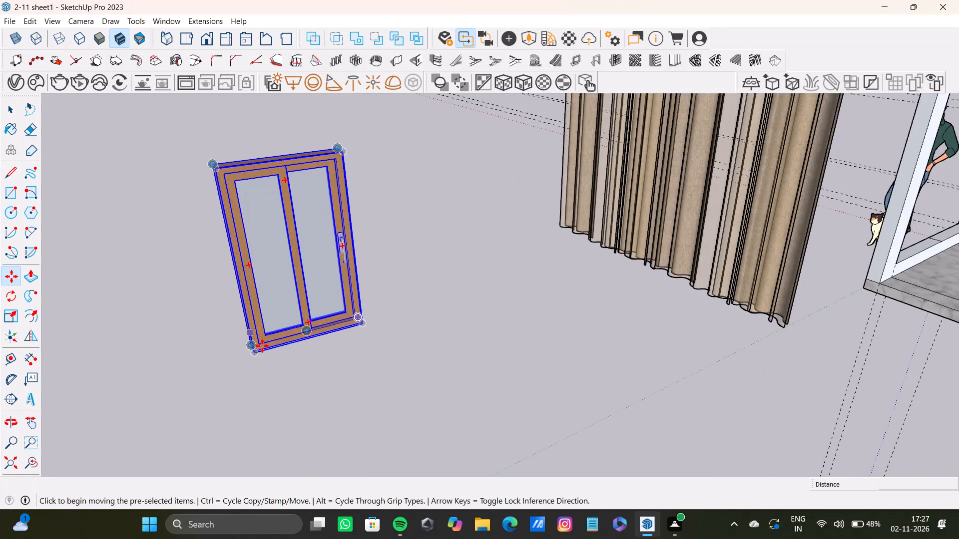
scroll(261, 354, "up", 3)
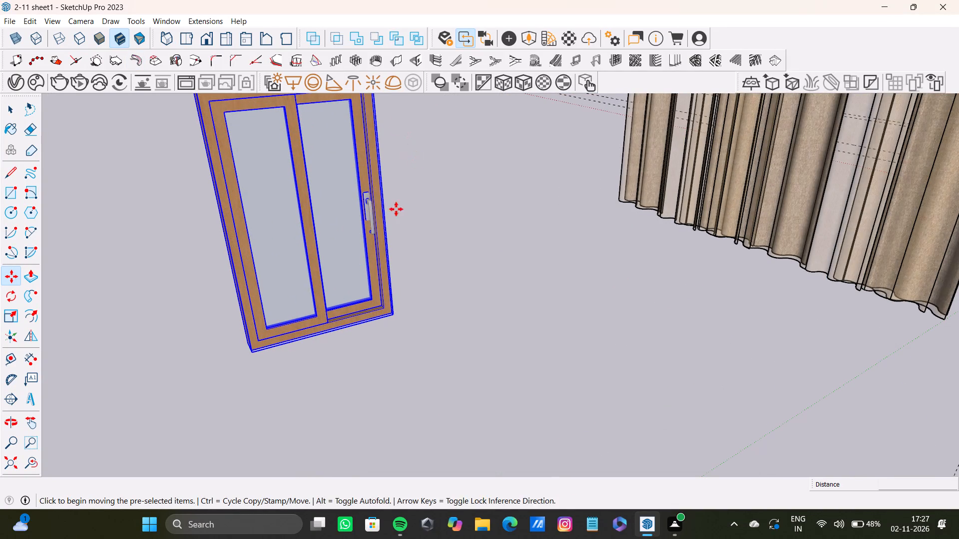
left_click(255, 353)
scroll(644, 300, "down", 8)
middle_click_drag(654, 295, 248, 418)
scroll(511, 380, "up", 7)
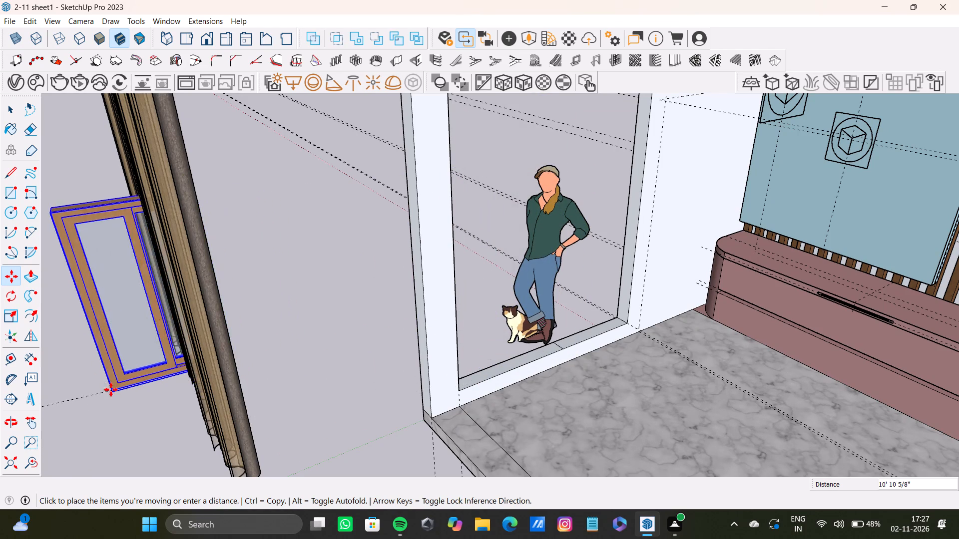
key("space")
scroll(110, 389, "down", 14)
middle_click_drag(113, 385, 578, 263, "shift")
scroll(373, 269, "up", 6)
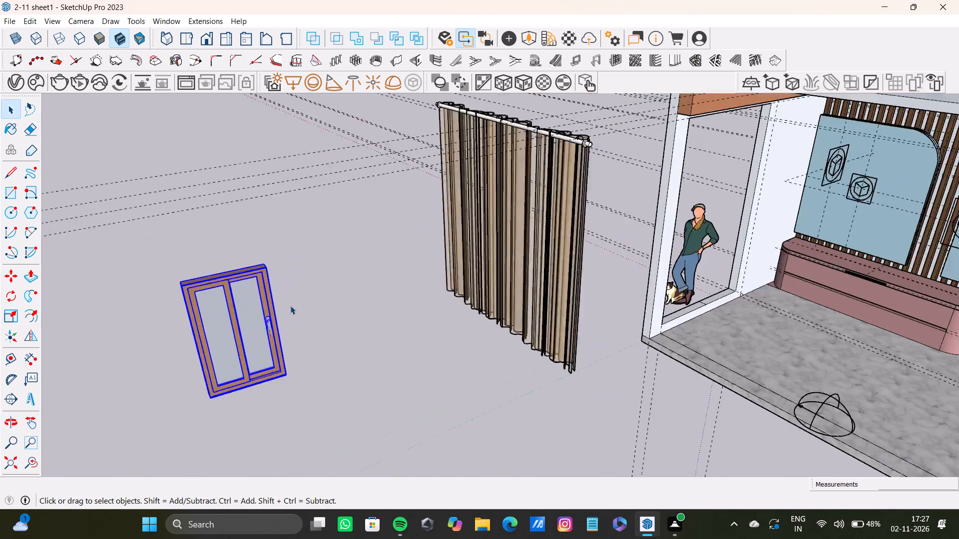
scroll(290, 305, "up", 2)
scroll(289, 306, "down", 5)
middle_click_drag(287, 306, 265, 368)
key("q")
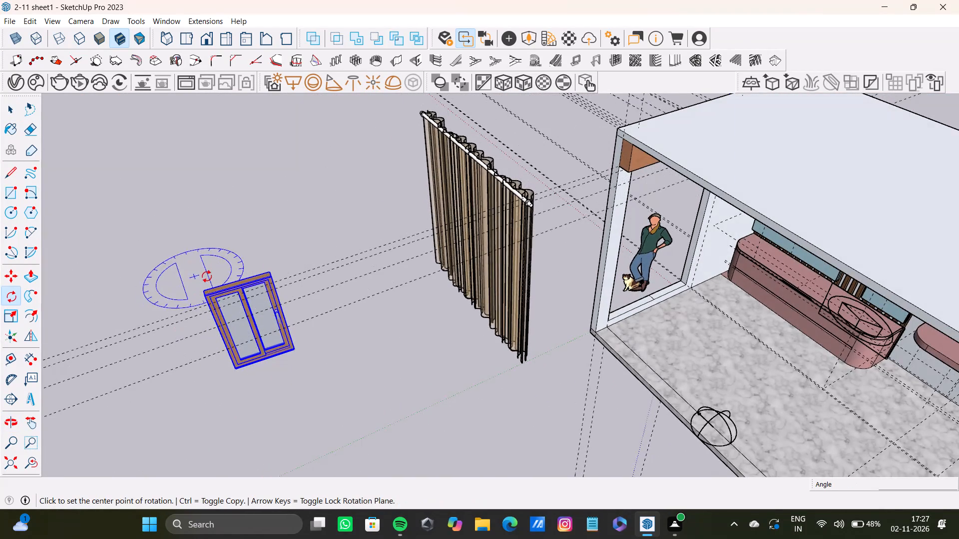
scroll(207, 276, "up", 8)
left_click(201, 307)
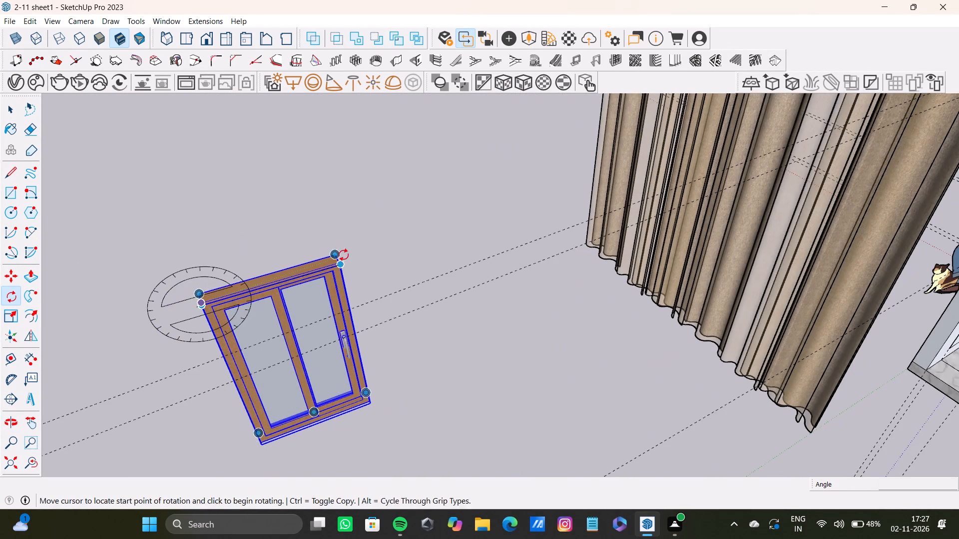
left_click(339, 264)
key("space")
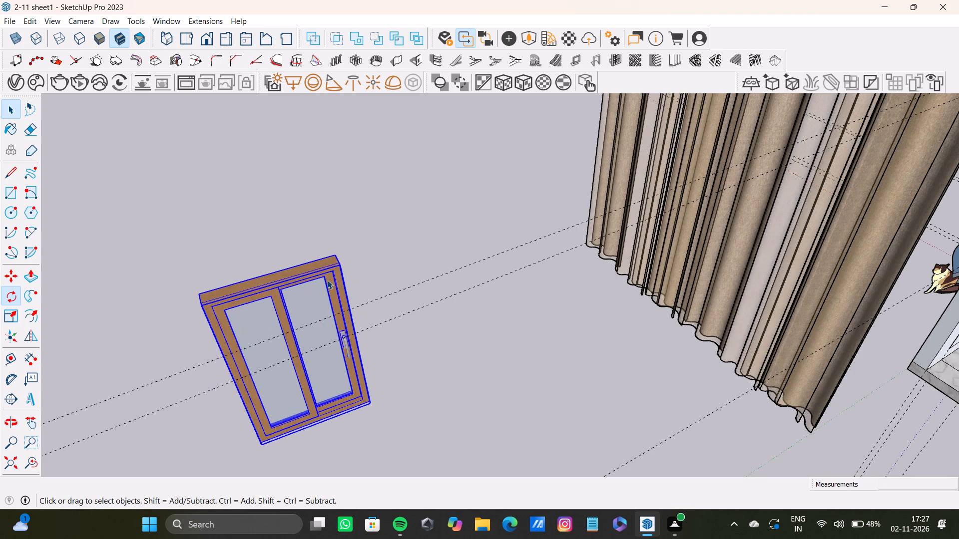
Rotate the sliding window about 4 degrees around the vertical axis through its top corner, aligning it with the green axis.
key("q")
key("Up")
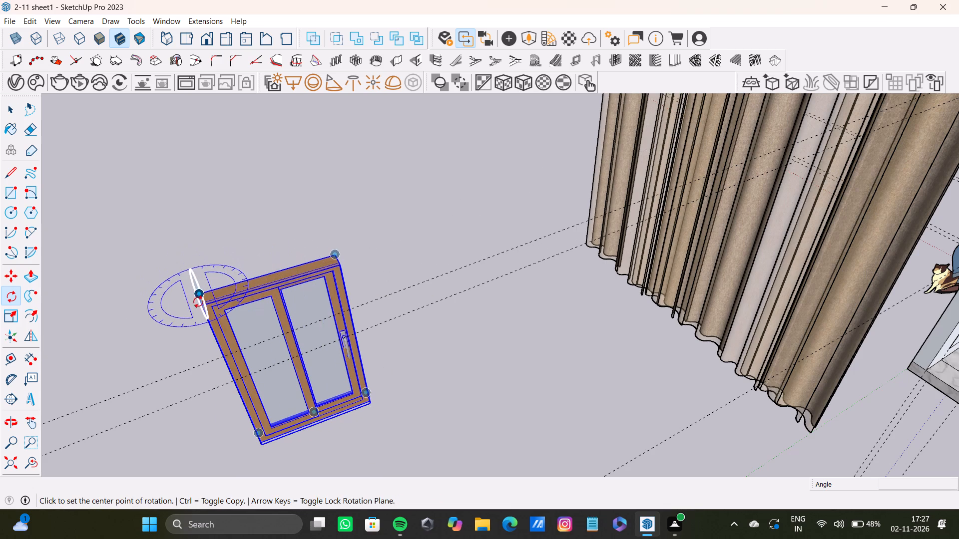
left_click(203, 307)
left_click(342, 267)
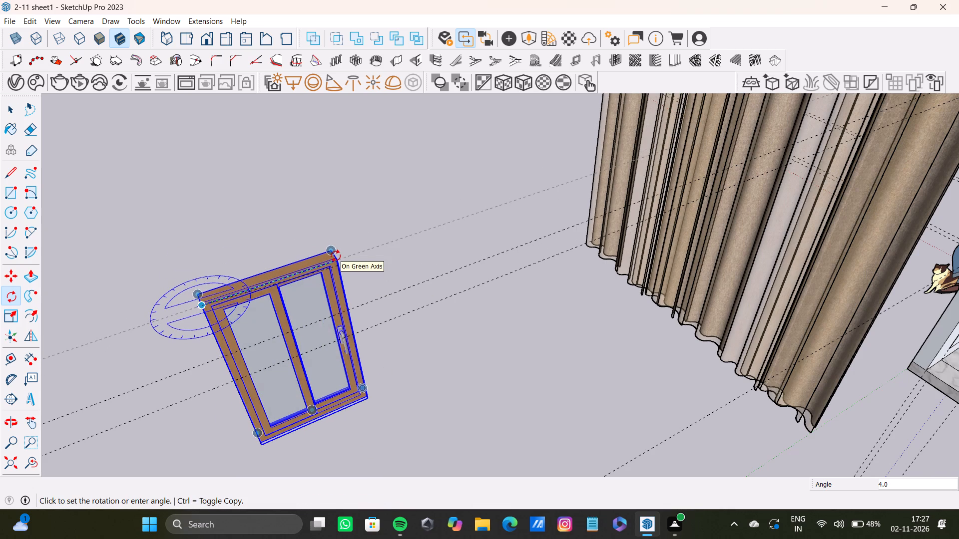
left_click(336, 256)
key("space")
Move the sliding window by its bottom corner from beyond the curtains to the near lower corner of the room's window opening.
scroll(408, 268, "down", 9)
middle_click_drag(419, 302, 517, 157)
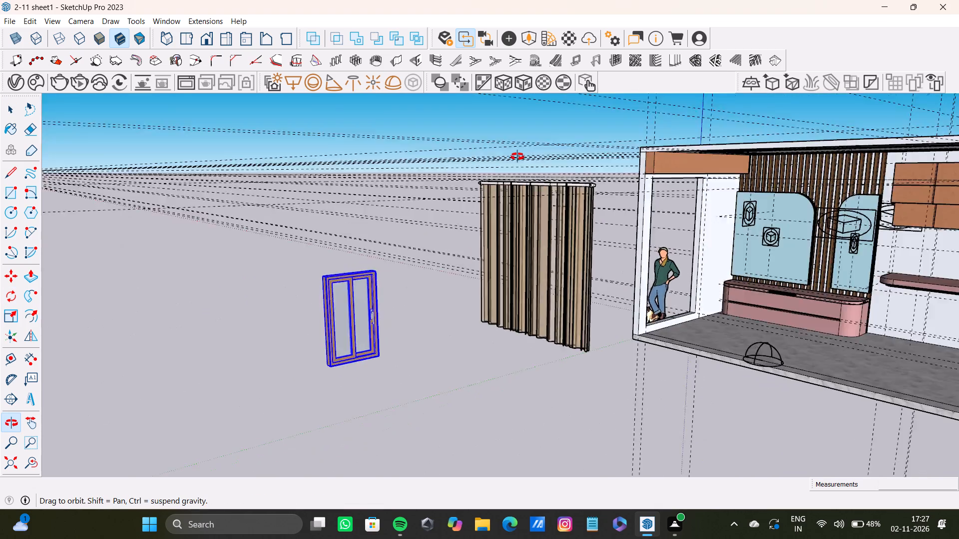
middle_click_drag(517, 157, 398, 153)
key("m")
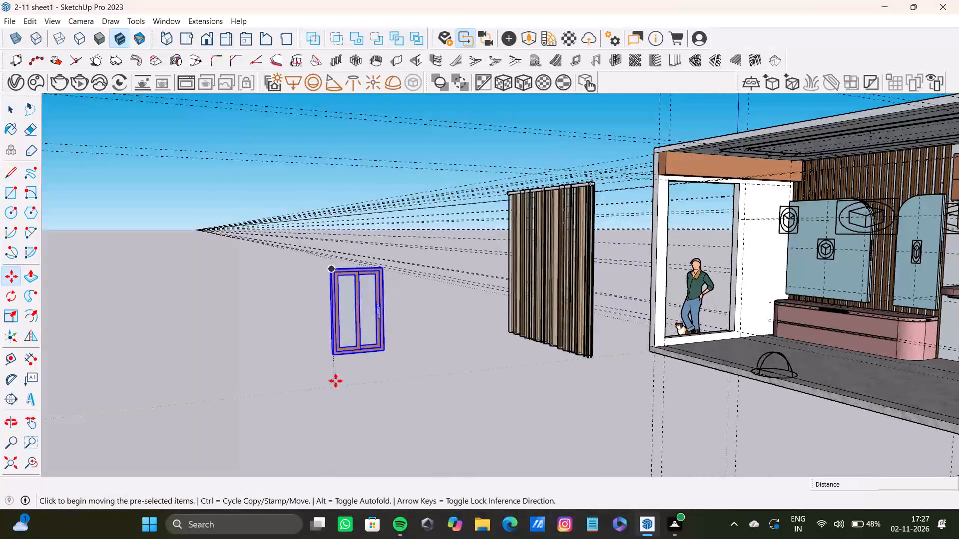
scroll(337, 379, "up", 6)
left_click(331, 343)
scroll(534, 358, "down", 8)
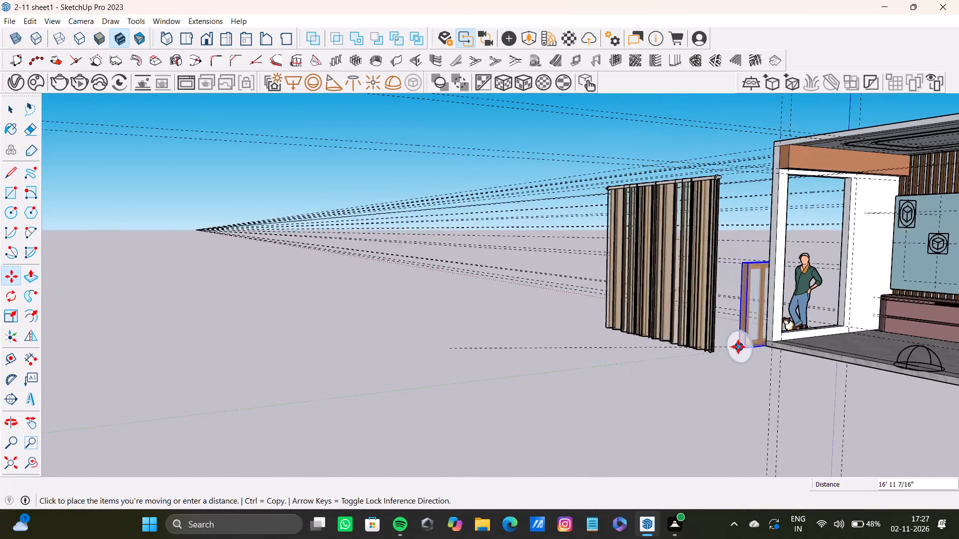
scroll(738, 347, "down", 1)
middle_click_drag(720, 347, 608, 384)
scroll(761, 379, "up", 10)
scroll(818, 375, "down", 4)
middle_click_drag(811, 360, 637, 347, "shift")
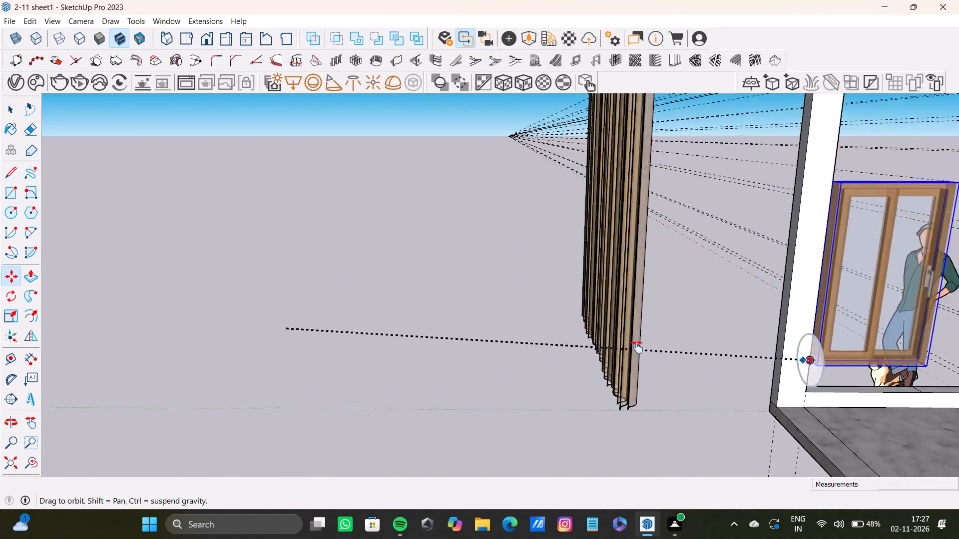
middle_click_drag(637, 347, 591, 420, "shift")
scroll(561, 430, "up", 3)
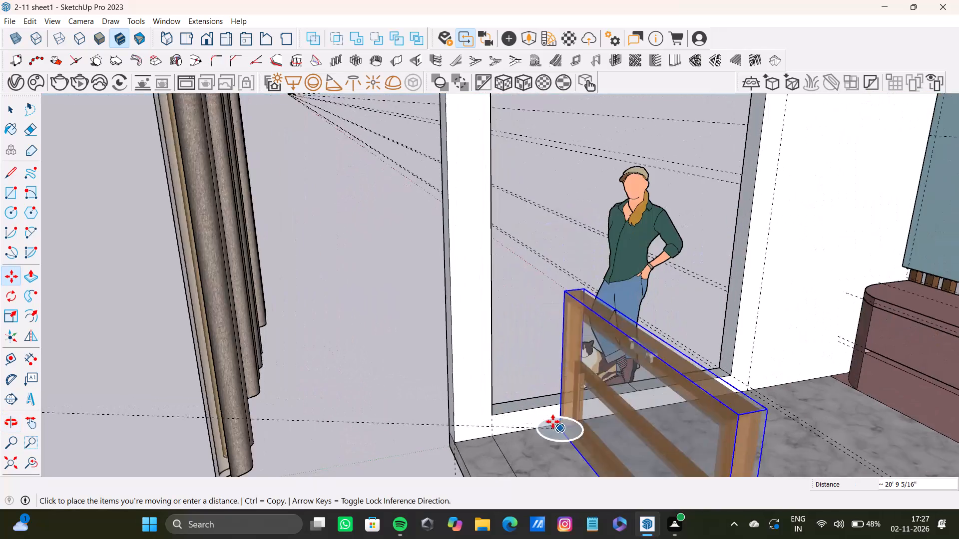
scroll(553, 422, "up", 4)
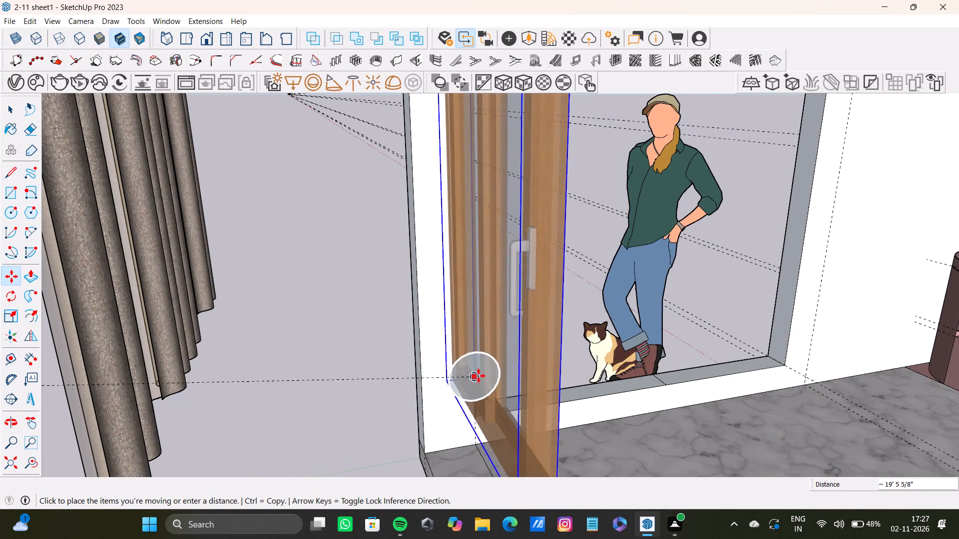
scroll(479, 376, "down", 4)
left_click(481, 386)
key("space")
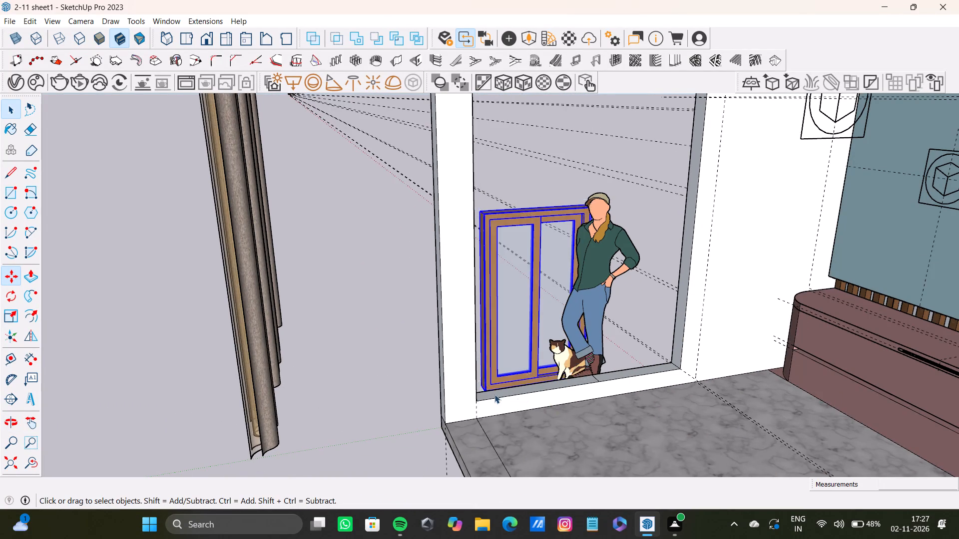
Move the sliding window again so its frame's bottom corner sits at the near lower corner of the opening, on the sill.
scroll(494, 394, "up", 9)
key("m")
scroll(469, 386, "up", 3)
left_click(501, 403)
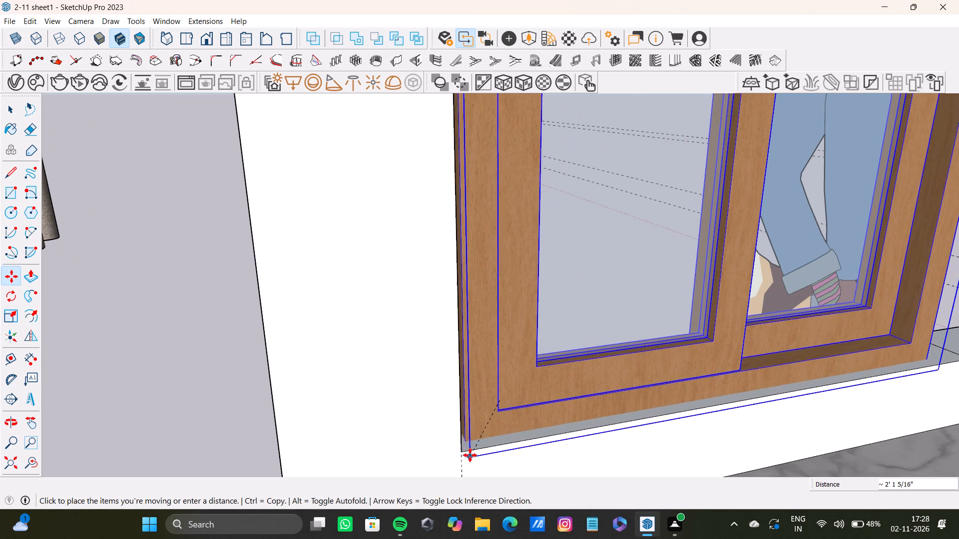
left_click(470, 450)
scroll(527, 417, "down", 8)
middle_click_drag(526, 392, 469, 312)
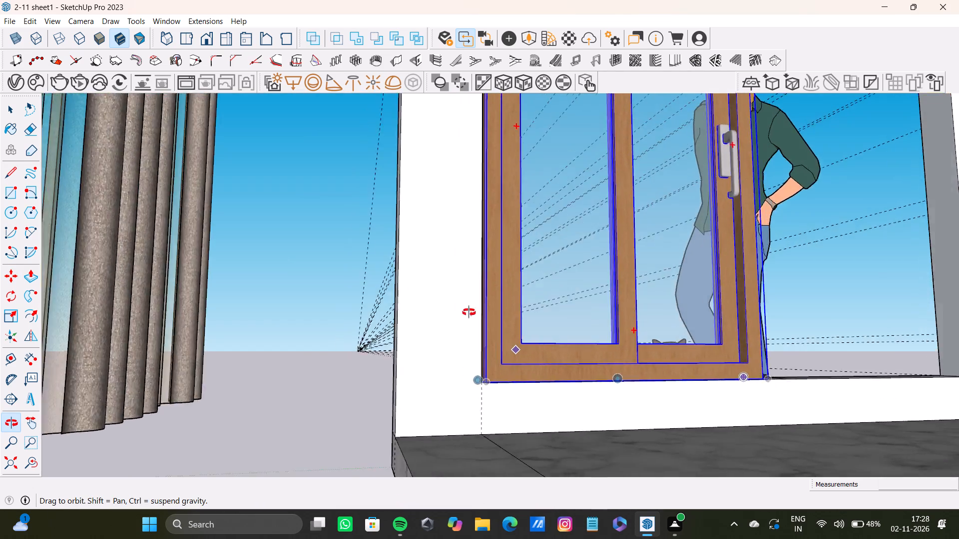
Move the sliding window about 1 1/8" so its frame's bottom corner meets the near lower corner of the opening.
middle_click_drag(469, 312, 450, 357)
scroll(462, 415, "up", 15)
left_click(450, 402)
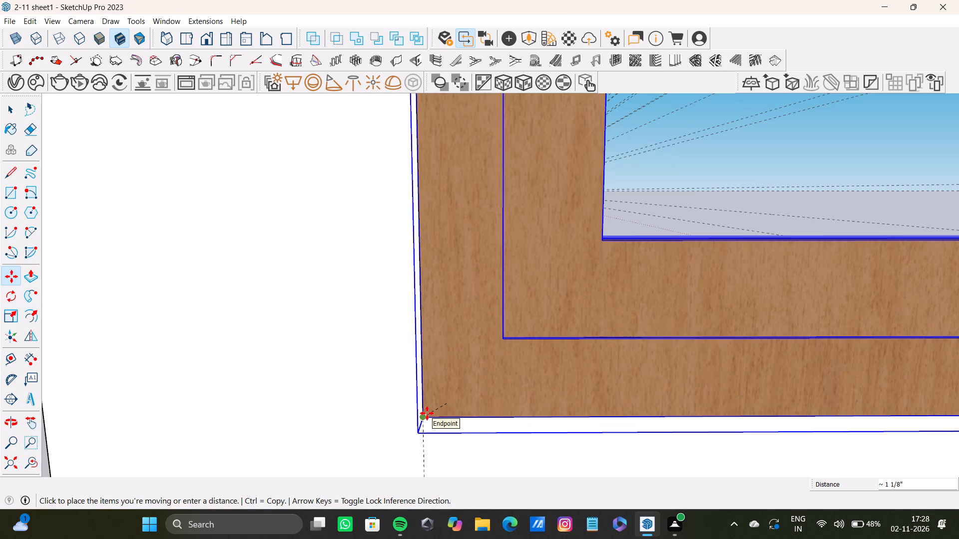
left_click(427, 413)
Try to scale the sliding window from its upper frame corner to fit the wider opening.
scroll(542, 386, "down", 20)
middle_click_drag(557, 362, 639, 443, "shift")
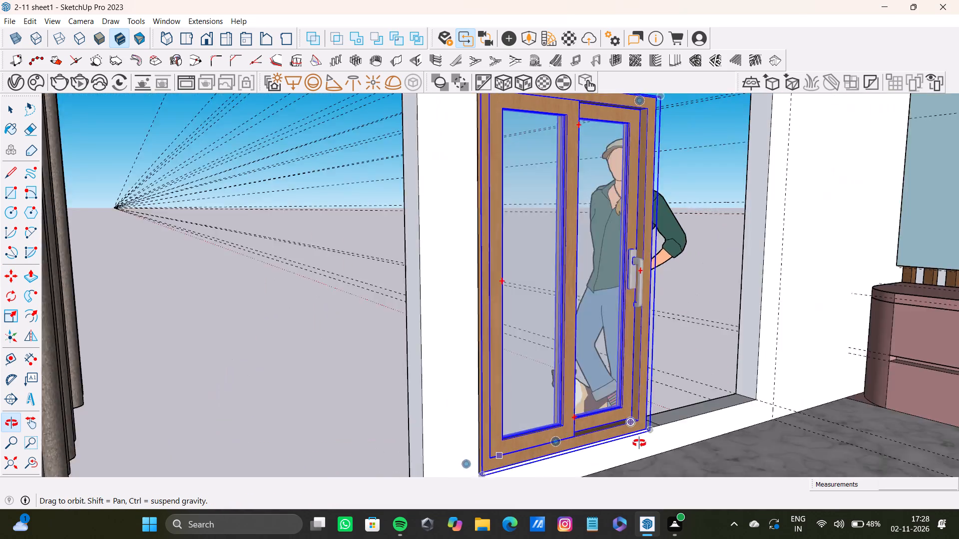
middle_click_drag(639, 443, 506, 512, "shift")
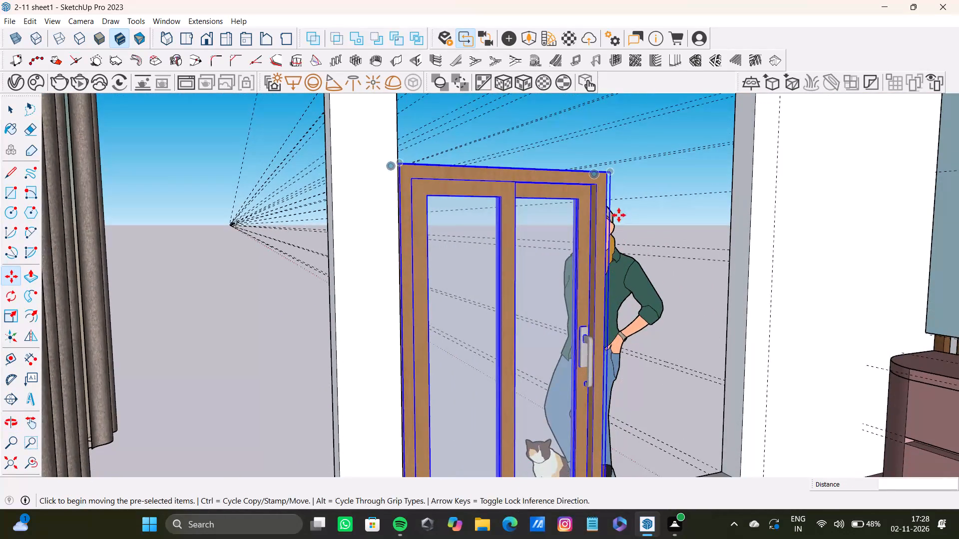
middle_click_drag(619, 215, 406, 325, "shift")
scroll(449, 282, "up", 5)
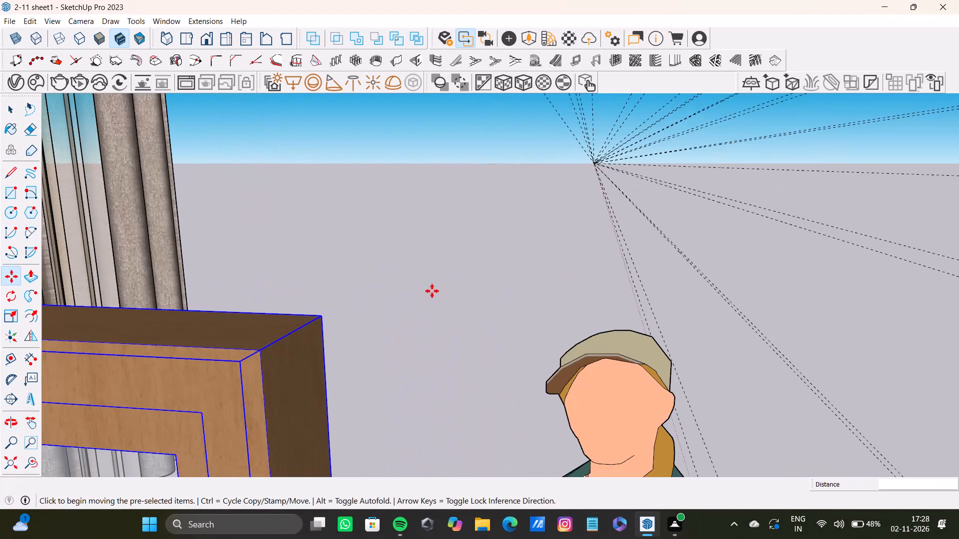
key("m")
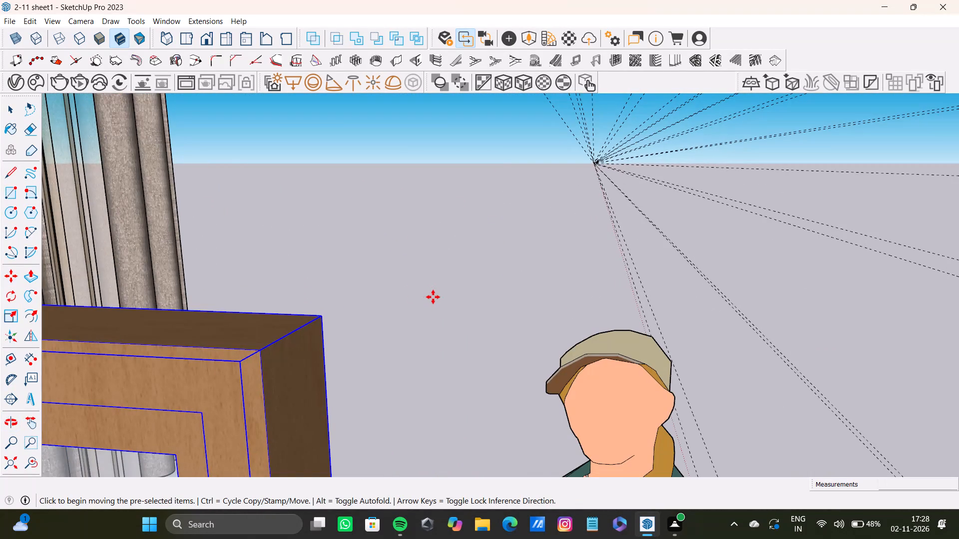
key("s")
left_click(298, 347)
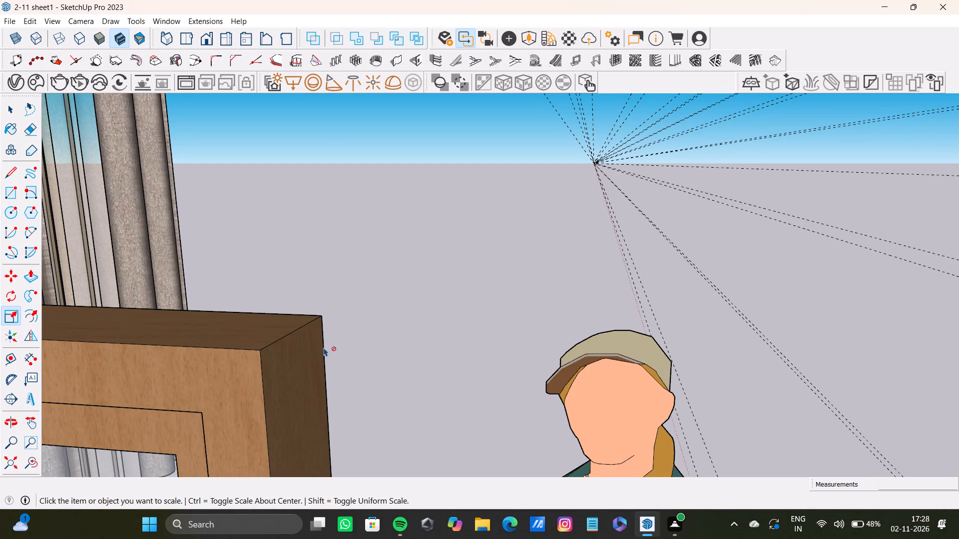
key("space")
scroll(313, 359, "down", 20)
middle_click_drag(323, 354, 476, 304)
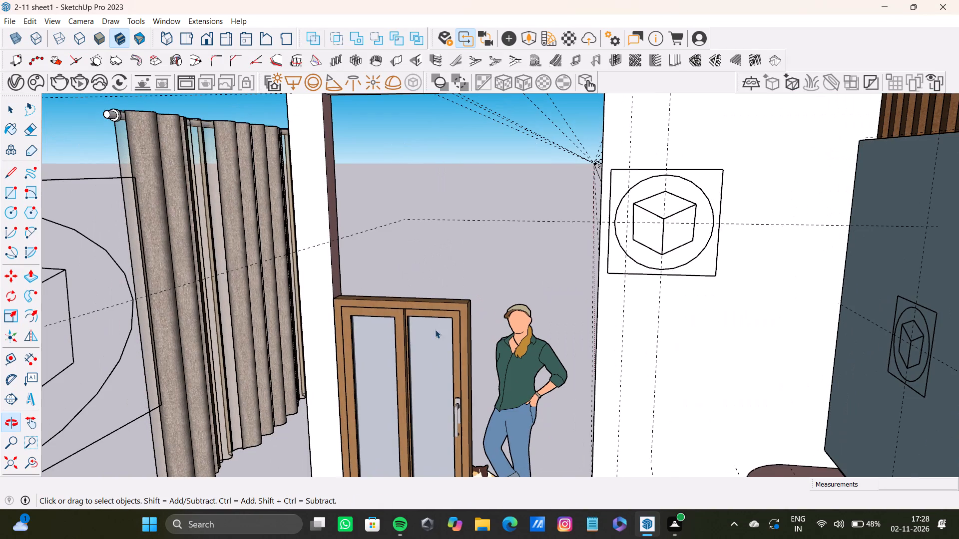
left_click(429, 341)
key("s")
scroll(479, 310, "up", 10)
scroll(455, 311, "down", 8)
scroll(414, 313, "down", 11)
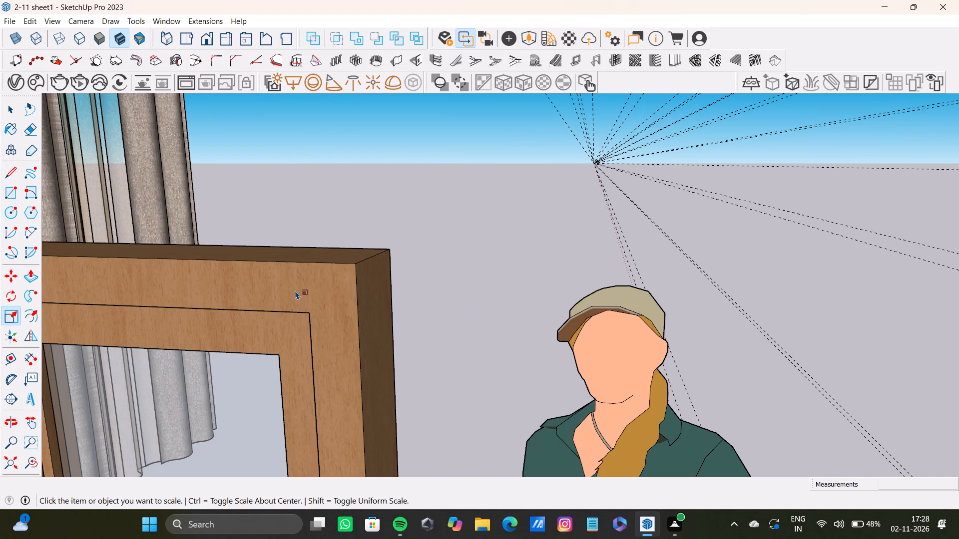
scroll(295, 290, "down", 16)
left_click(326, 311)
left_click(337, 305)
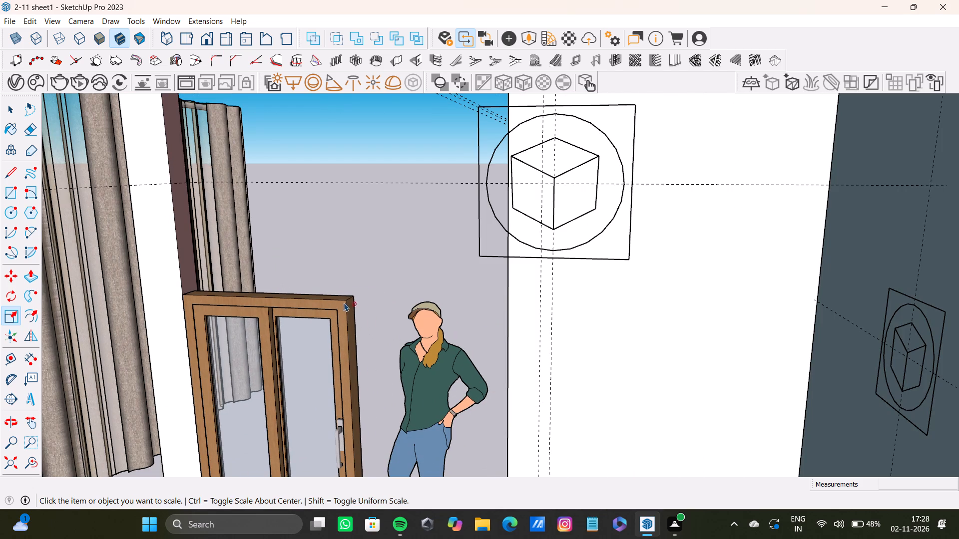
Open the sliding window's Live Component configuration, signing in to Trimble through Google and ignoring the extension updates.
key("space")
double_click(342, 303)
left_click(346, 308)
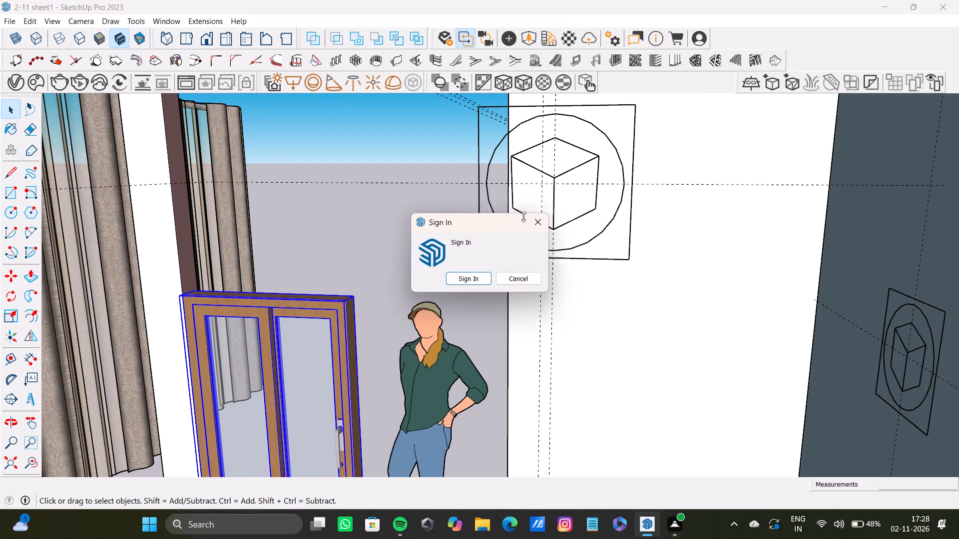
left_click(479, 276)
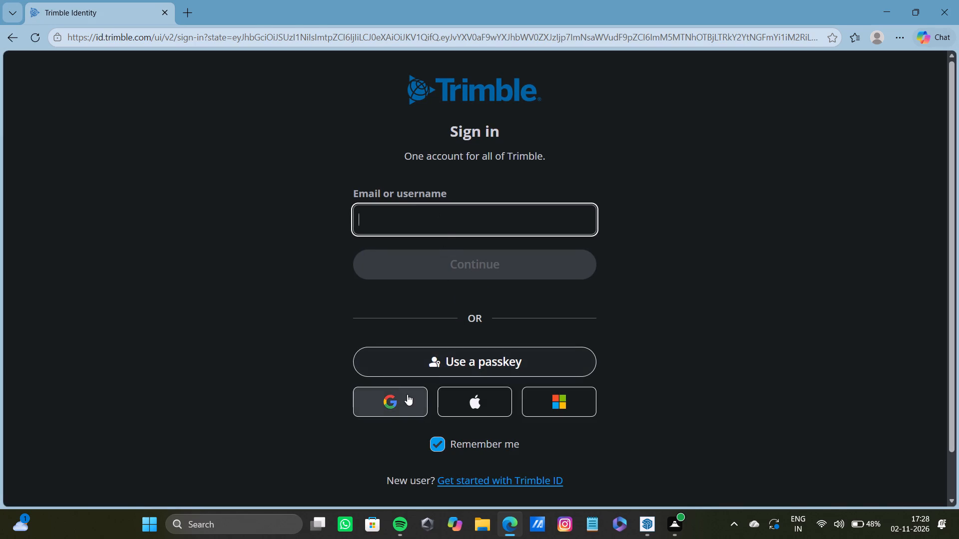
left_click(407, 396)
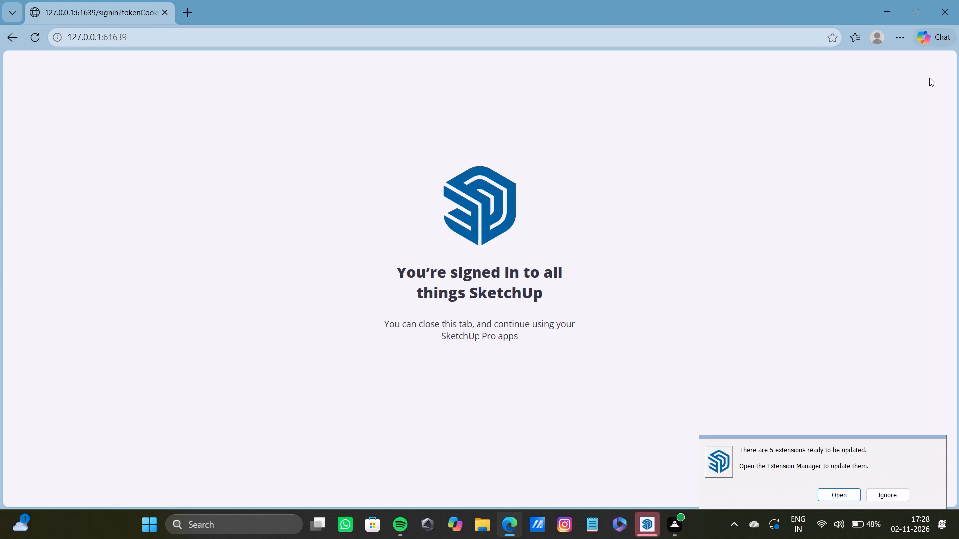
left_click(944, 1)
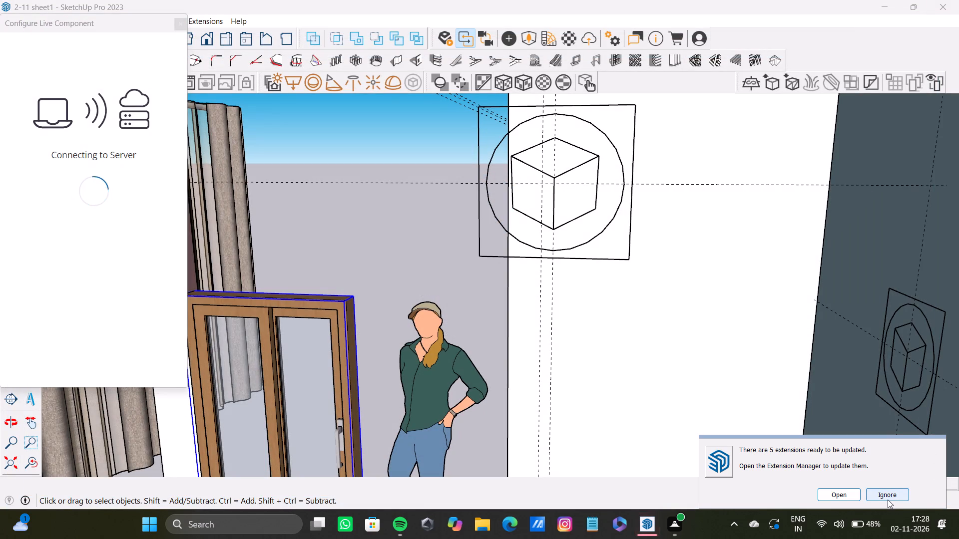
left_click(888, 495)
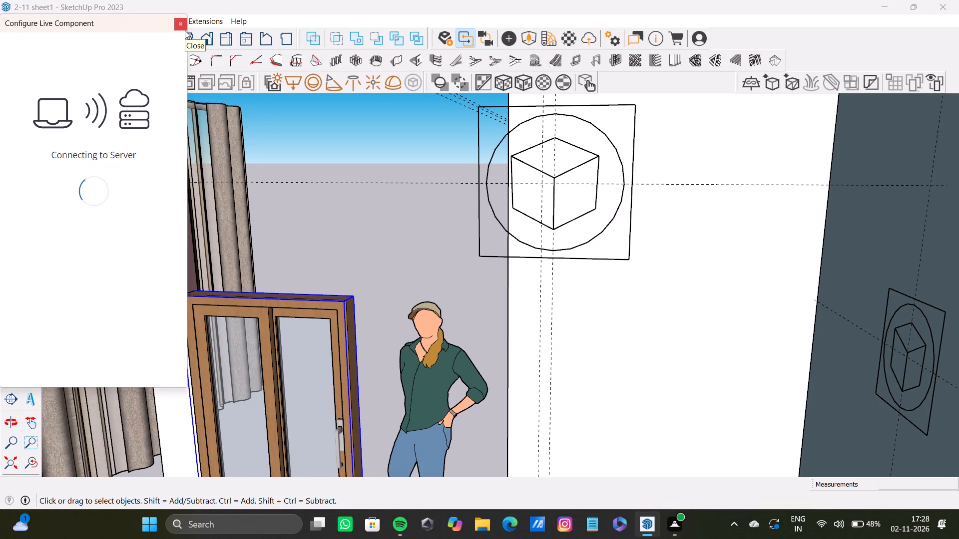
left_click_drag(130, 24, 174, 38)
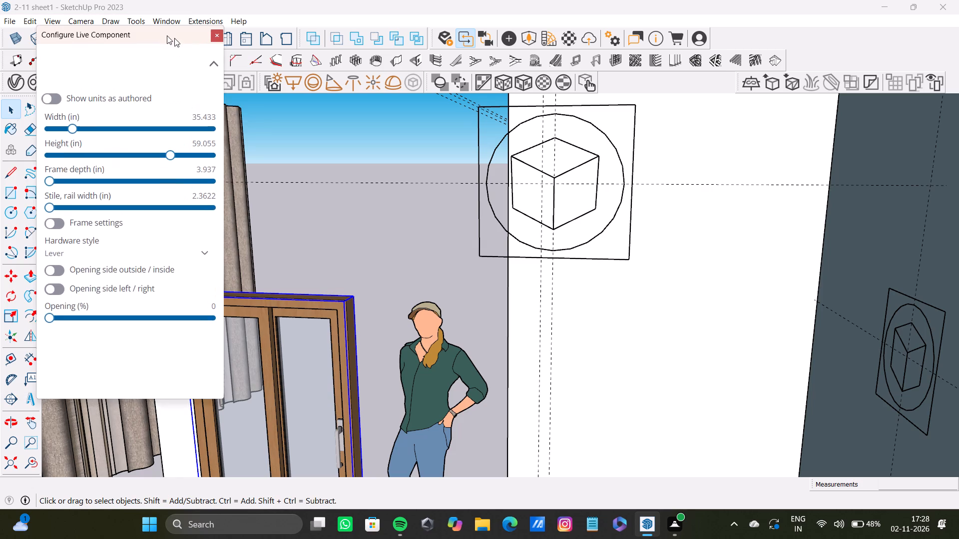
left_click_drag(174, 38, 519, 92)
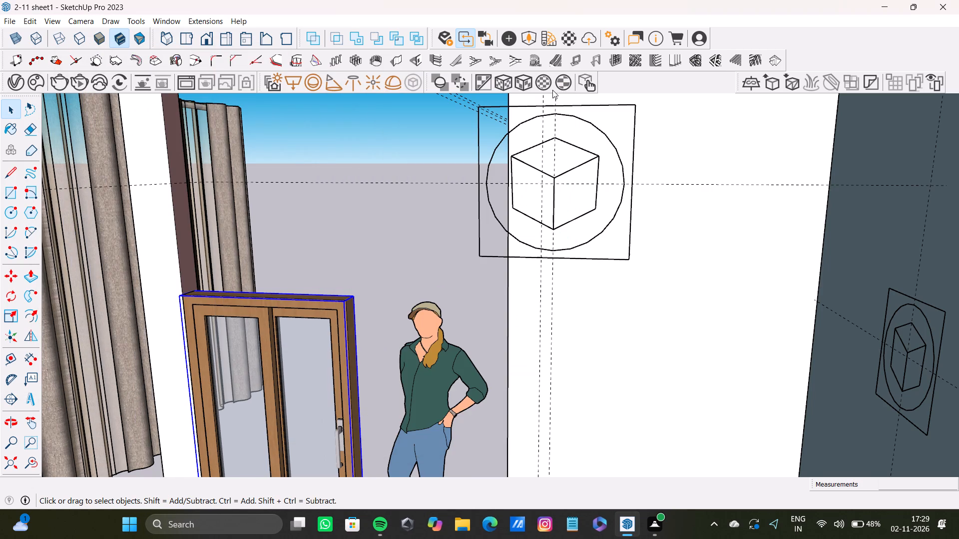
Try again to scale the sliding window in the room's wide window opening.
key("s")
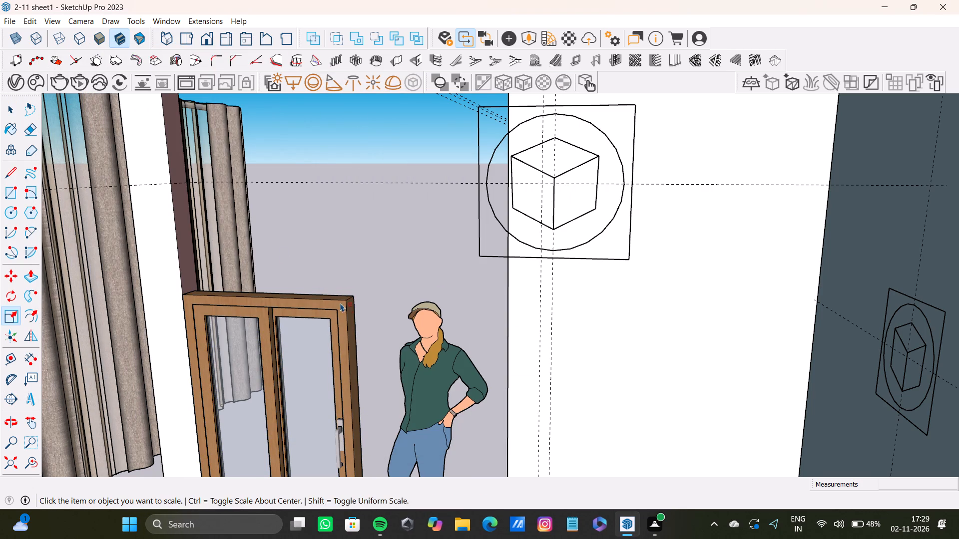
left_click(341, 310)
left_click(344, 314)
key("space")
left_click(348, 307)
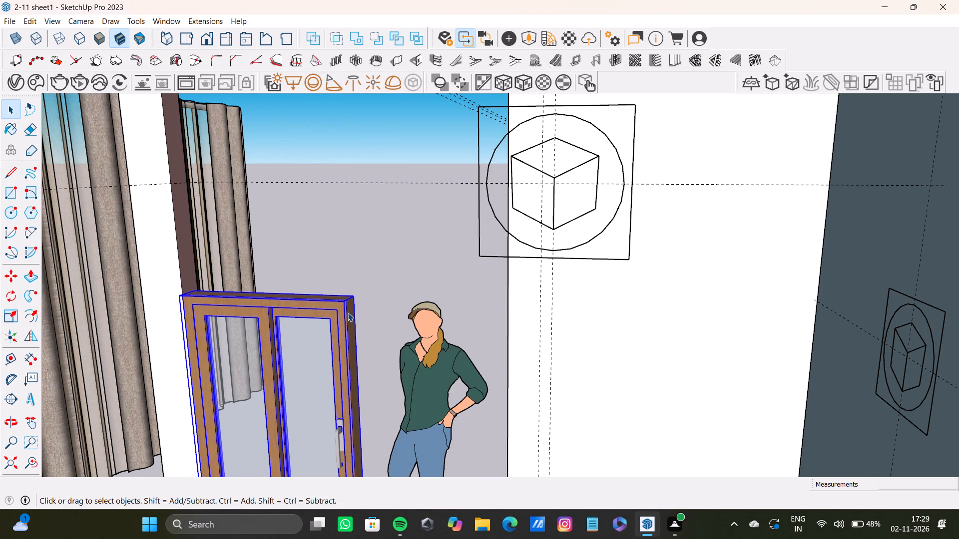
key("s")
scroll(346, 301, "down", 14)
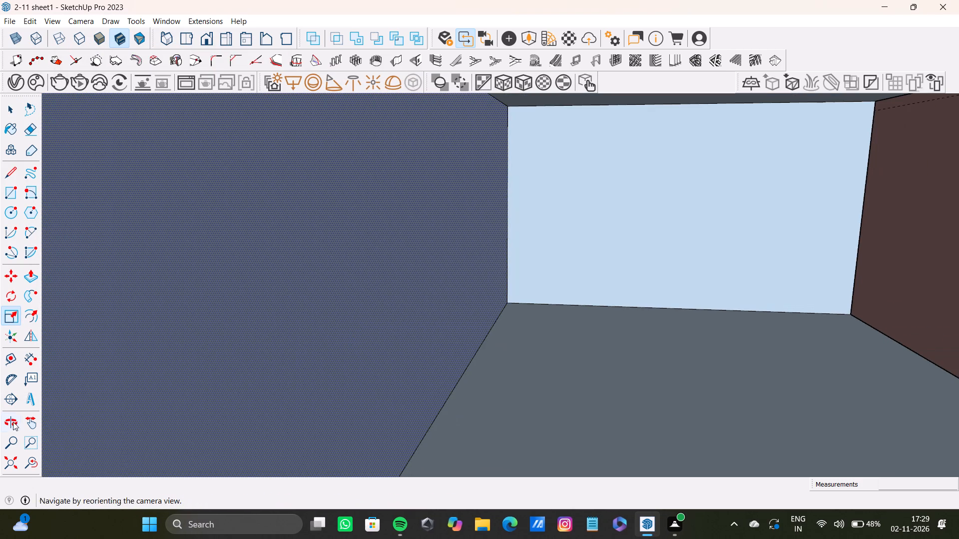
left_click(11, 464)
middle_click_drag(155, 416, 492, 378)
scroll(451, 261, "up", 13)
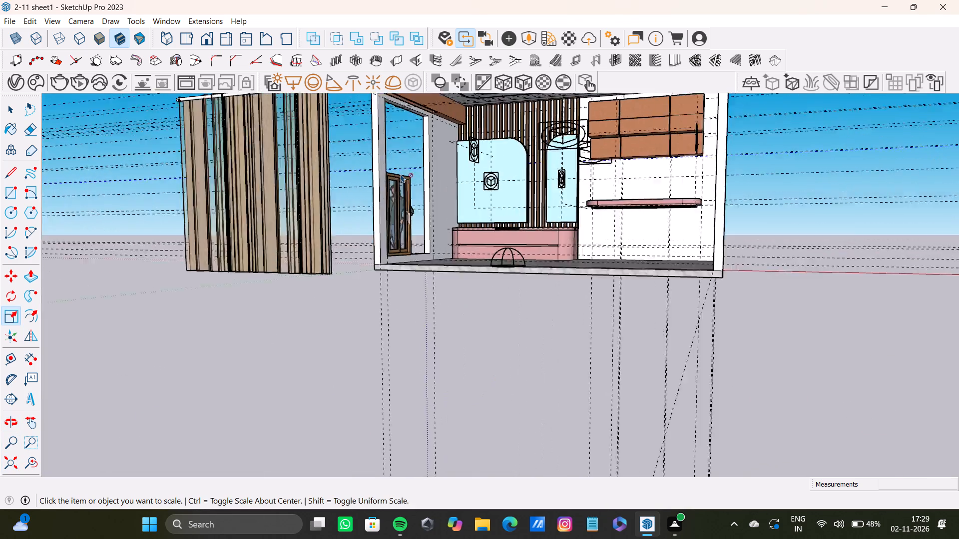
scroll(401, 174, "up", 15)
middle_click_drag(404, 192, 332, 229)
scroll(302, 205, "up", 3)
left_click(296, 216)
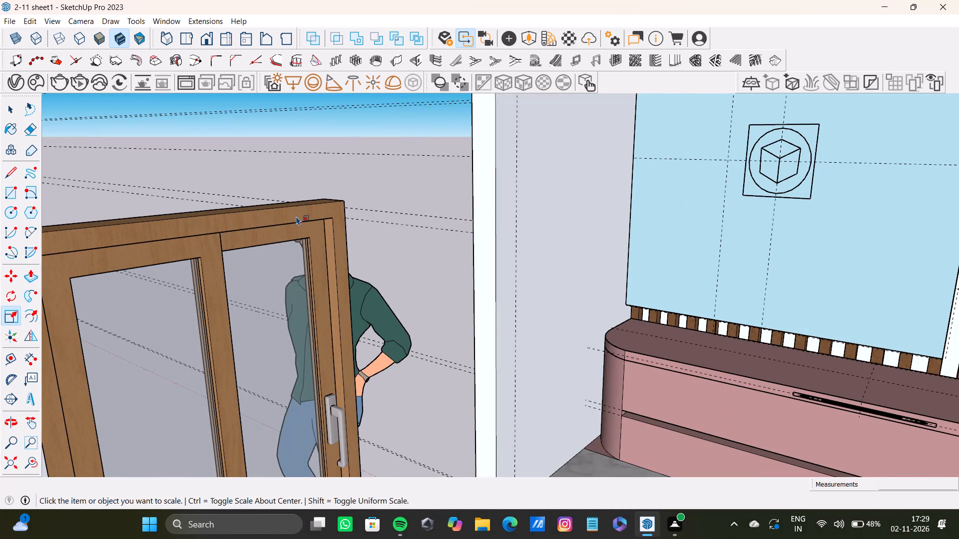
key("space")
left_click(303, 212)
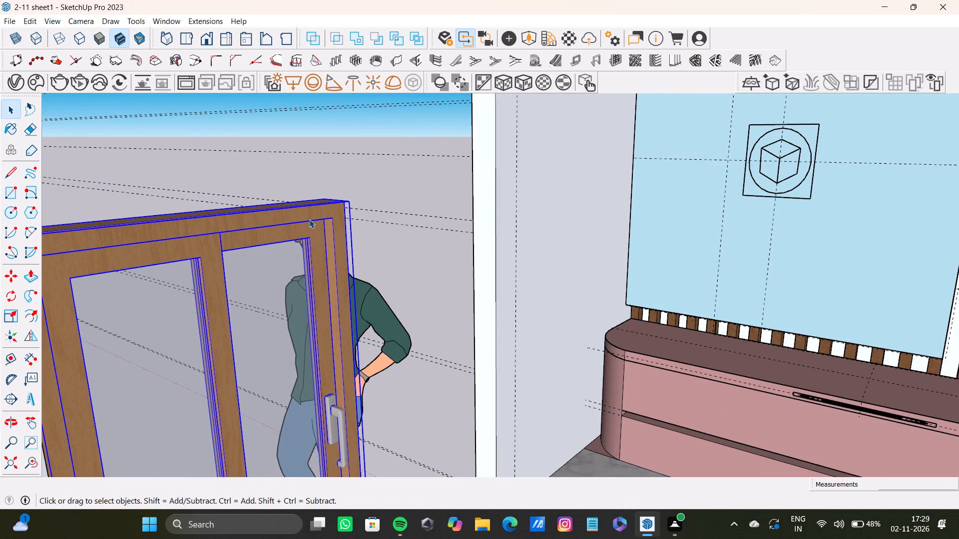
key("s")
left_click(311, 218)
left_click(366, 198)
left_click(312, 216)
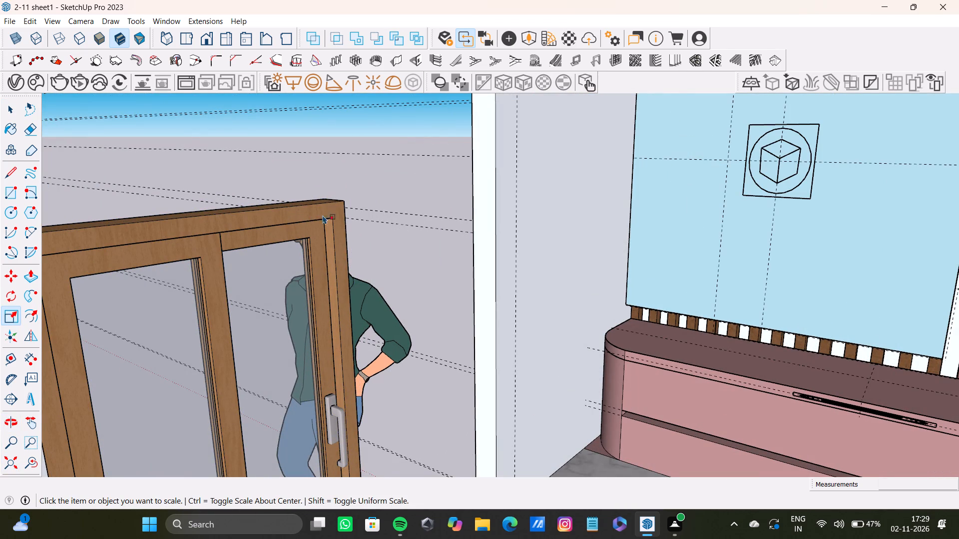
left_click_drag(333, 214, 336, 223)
Delete the sliding window from the room's window opening.
key("space")
left_click(382, 176)
left_click(329, 221)
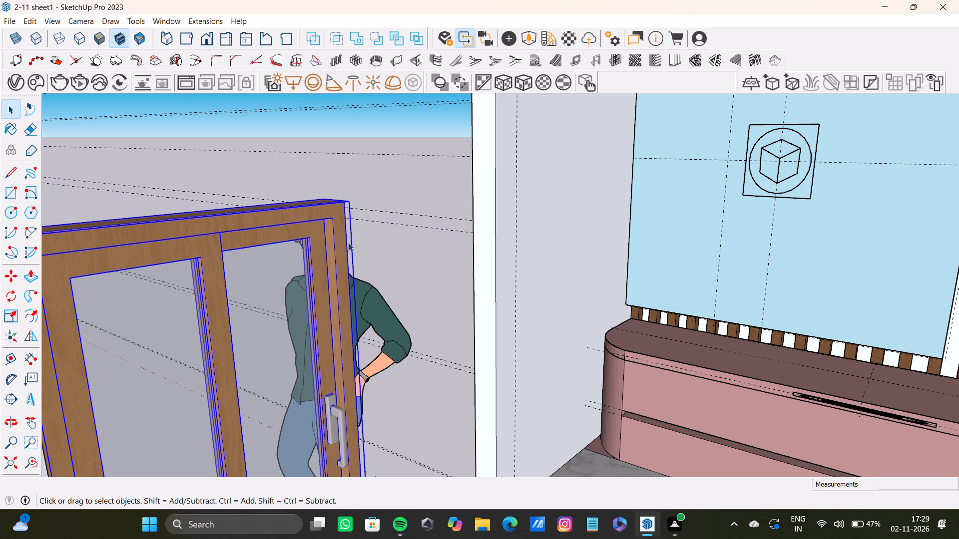
key("Delete")
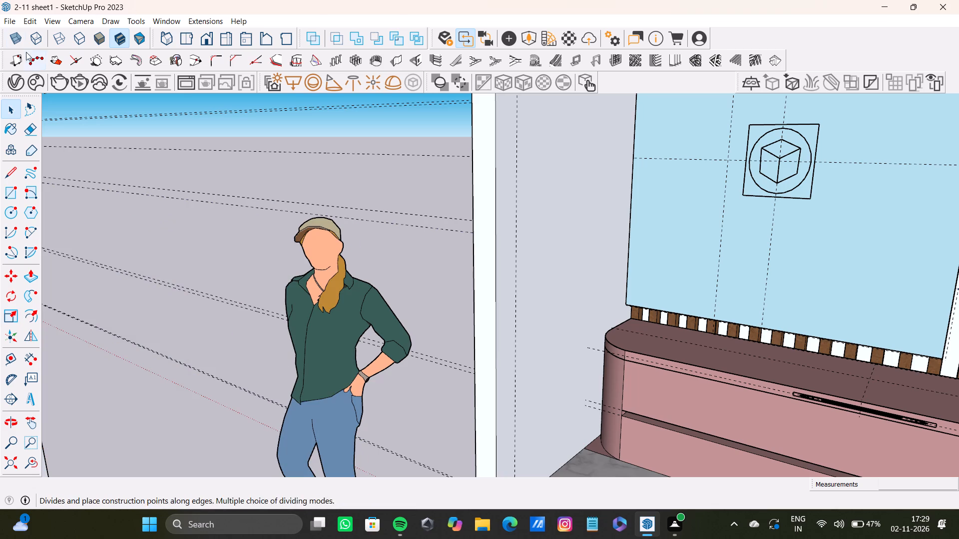
Look through the importable files in the Downloads folder for a replacement window model, previewing the windows file.
left_click(3, 18)
left_click(47, 196)
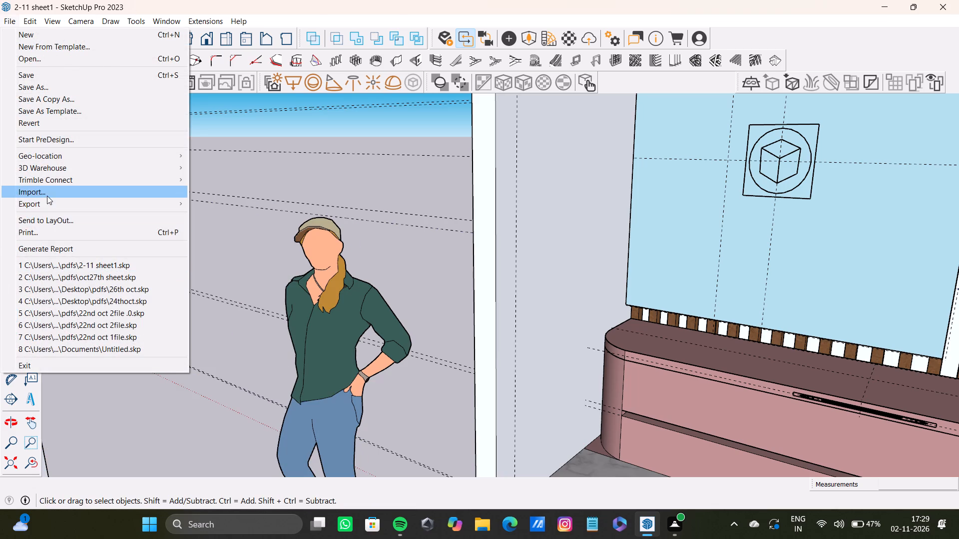
scroll(175, 190, "down", 6)
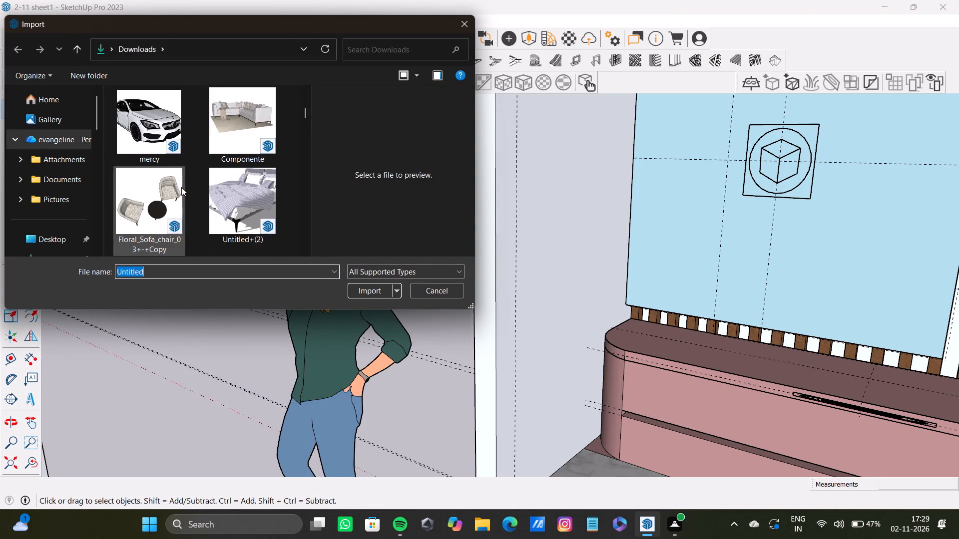
scroll(182, 187, "down", 15)
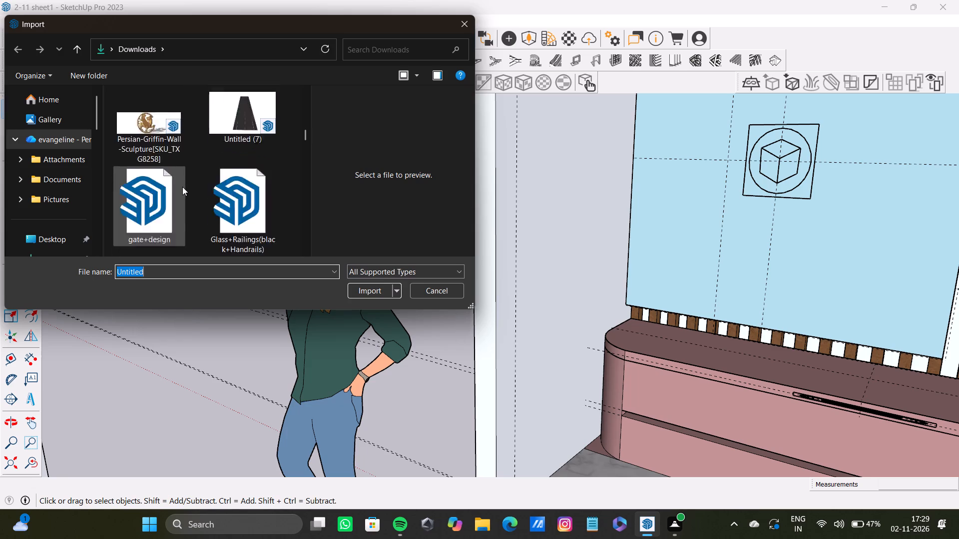
scroll(182, 187, "down", 5)
scroll(183, 184, "up", 5)
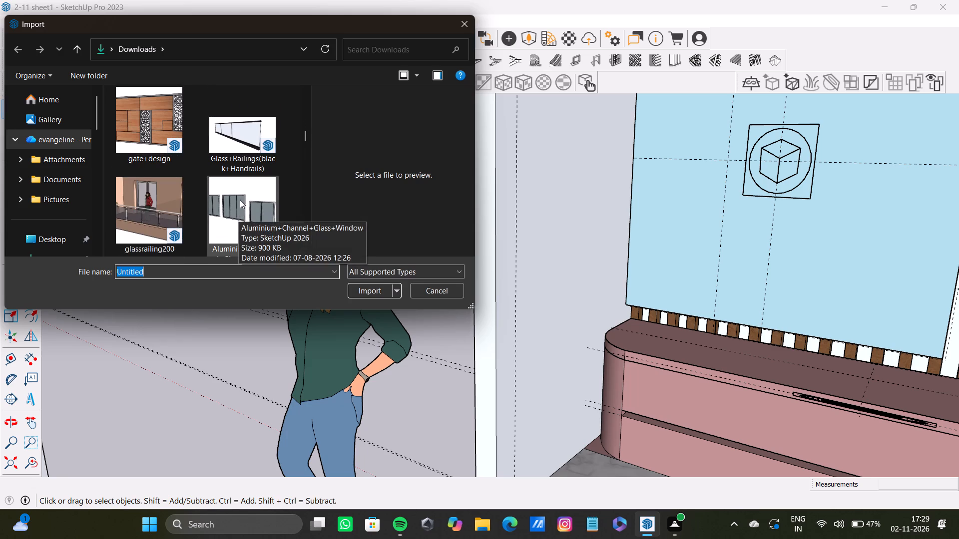
scroll(240, 197, "down", 3)
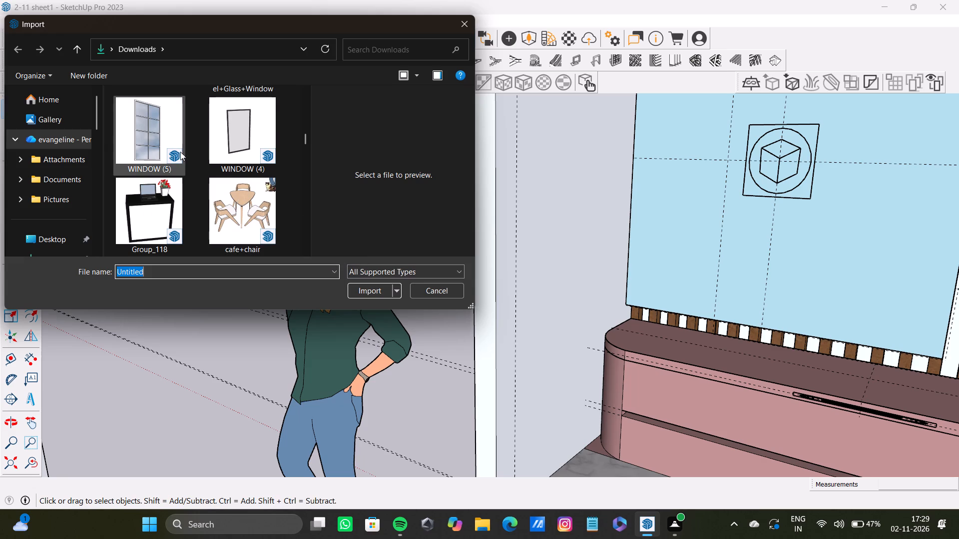
scroll(206, 182, "down", 9)
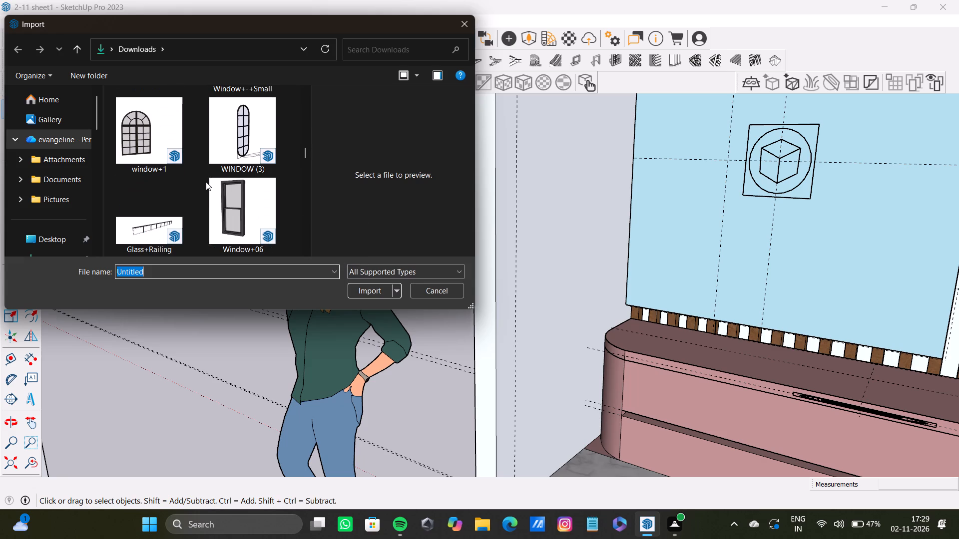
scroll(206, 182, "down", 7)
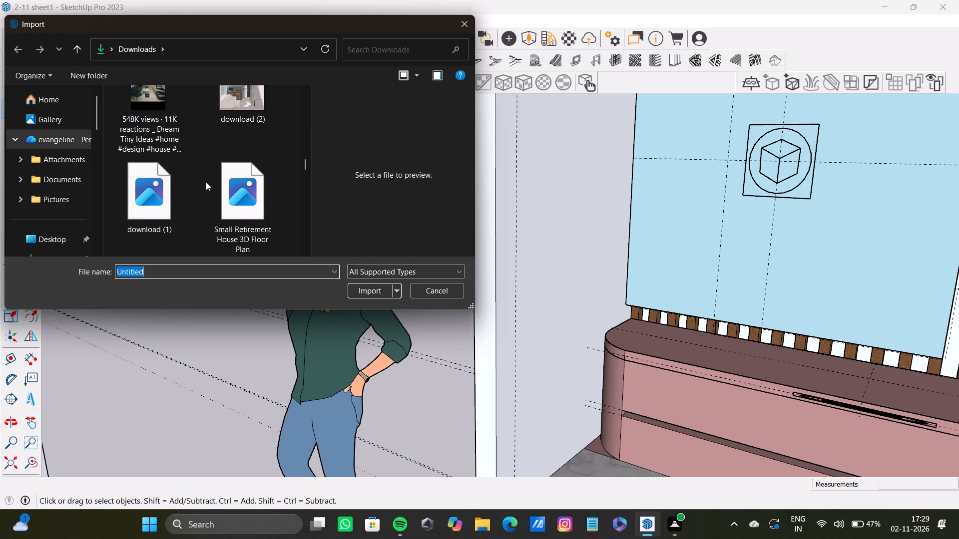
scroll(206, 182, "down", 7)
scroll(207, 181, "up", 4)
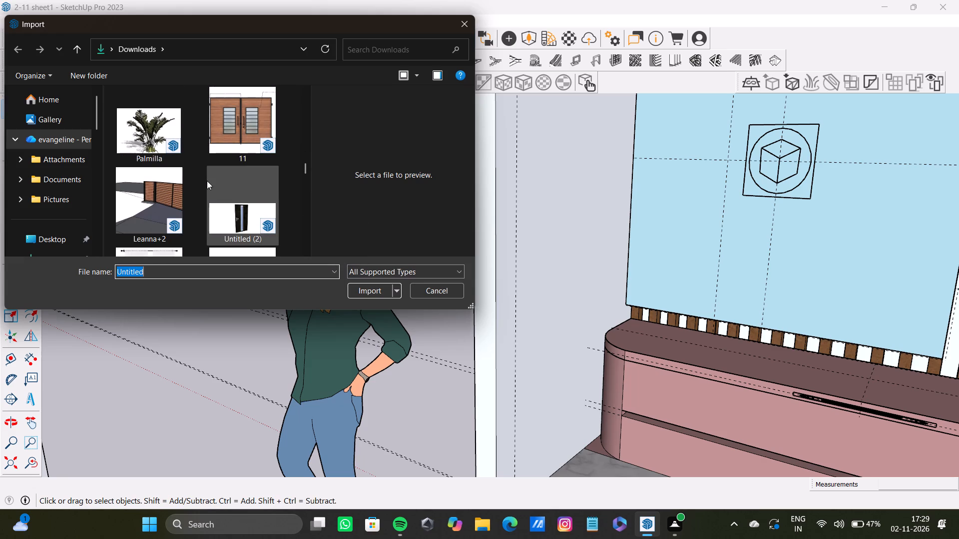
scroll(207, 181, "down", 10)
scroll(208, 179, "up", 3)
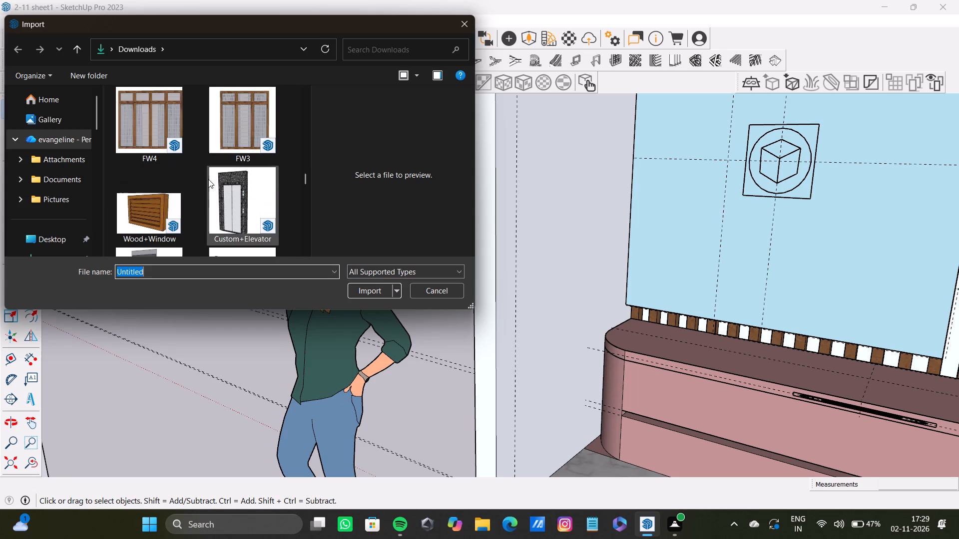
scroll(209, 178, "down", 7)
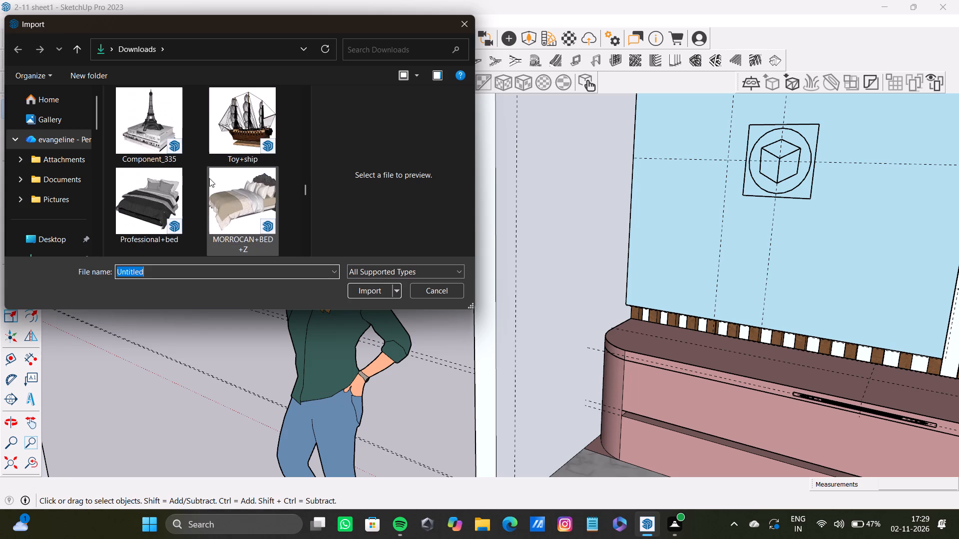
scroll(209, 178, "down", 14)
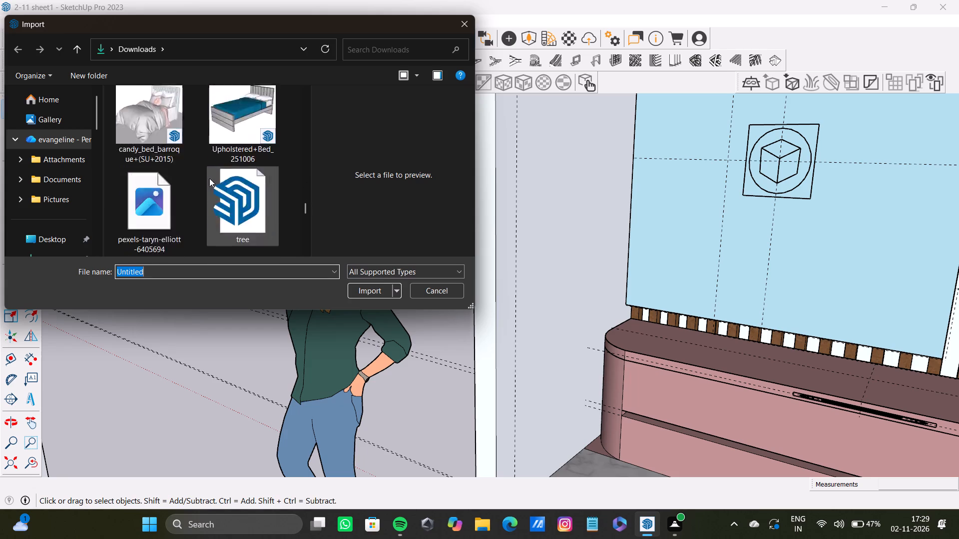
scroll(209, 178, "down", 8)
scroll(209, 178, "up", 4)
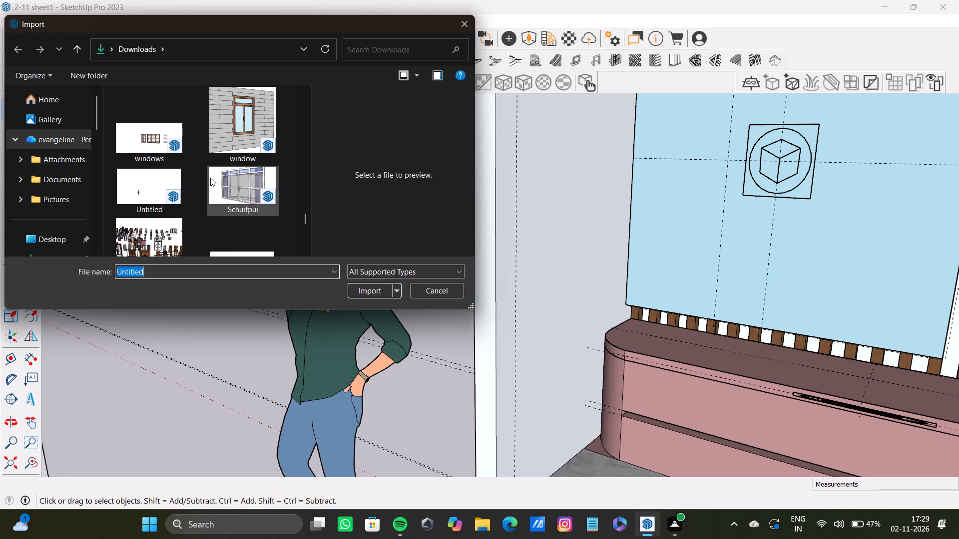
left_click(156, 131)
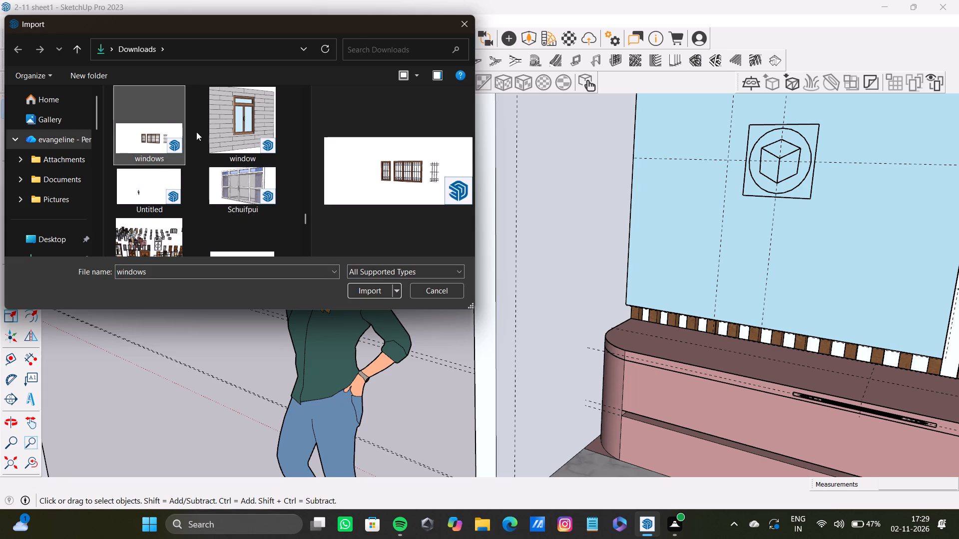
scroll(286, 164, "down", 3)
scroll(245, 152, "down", 7)
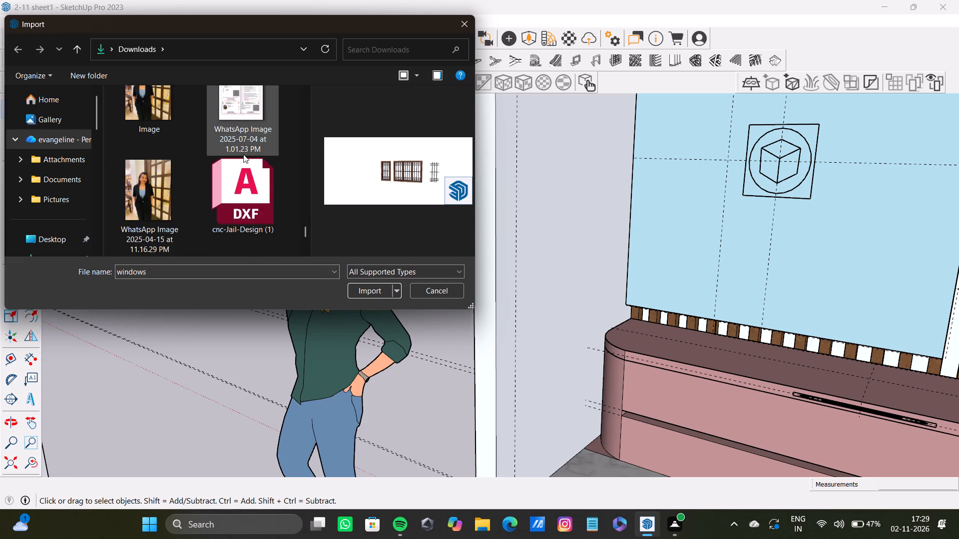
scroll(243, 154, "down", 10)
scroll(241, 155, "up", 14)
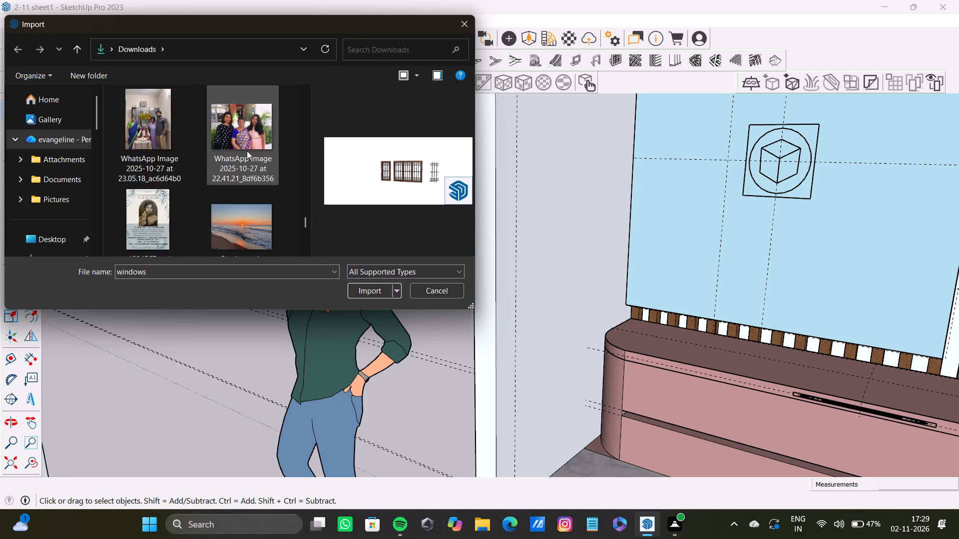
scroll(247, 151, "up", 17)
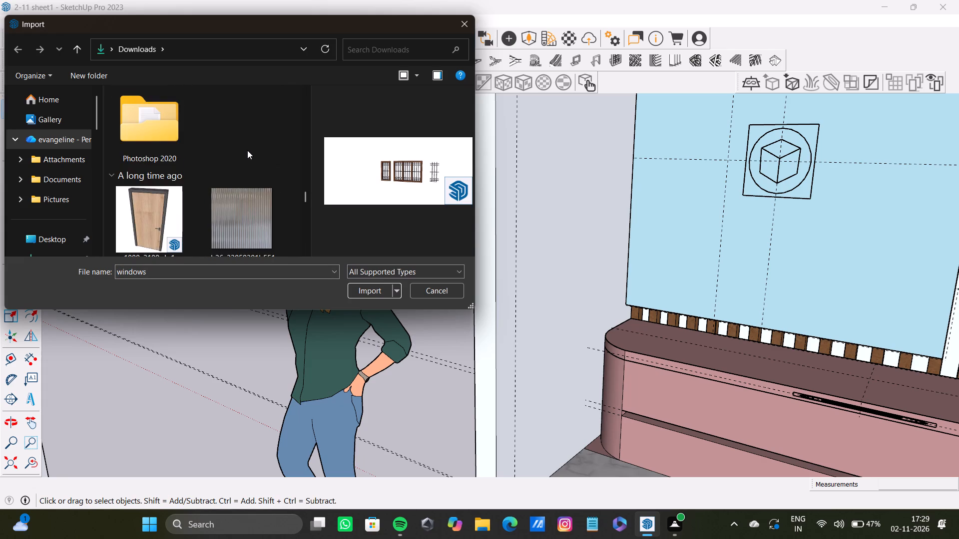
scroll(247, 150, "up", 16)
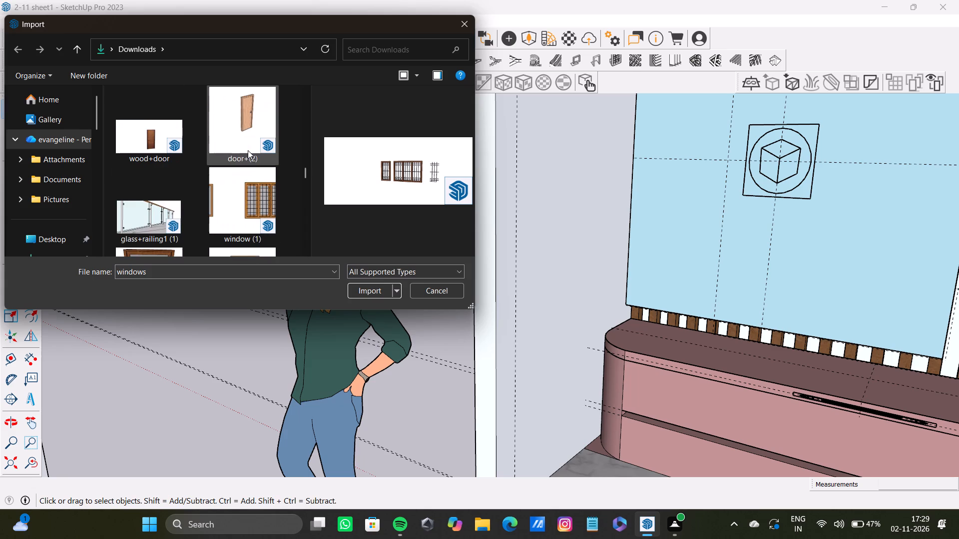
scroll(240, 170, "up", 5)
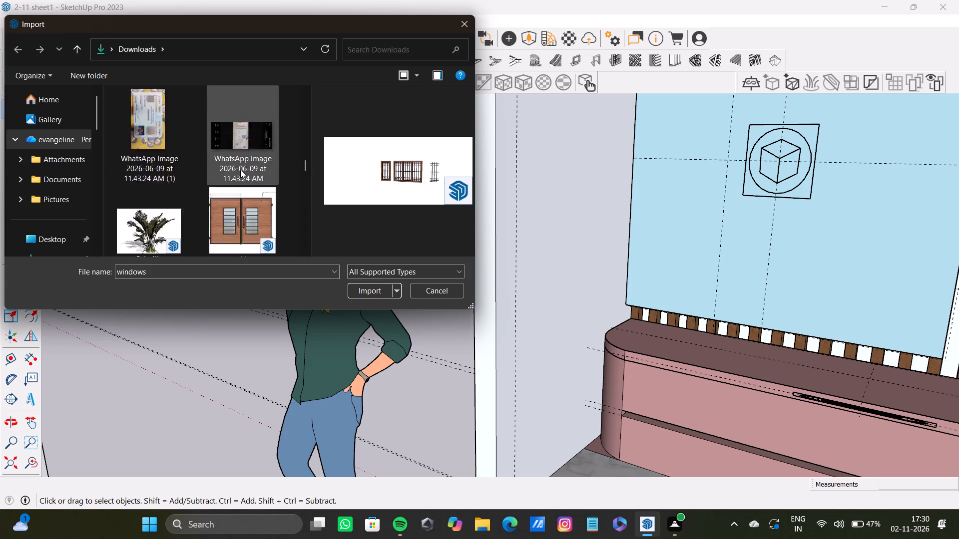
scroll(240, 170, "up", 17)
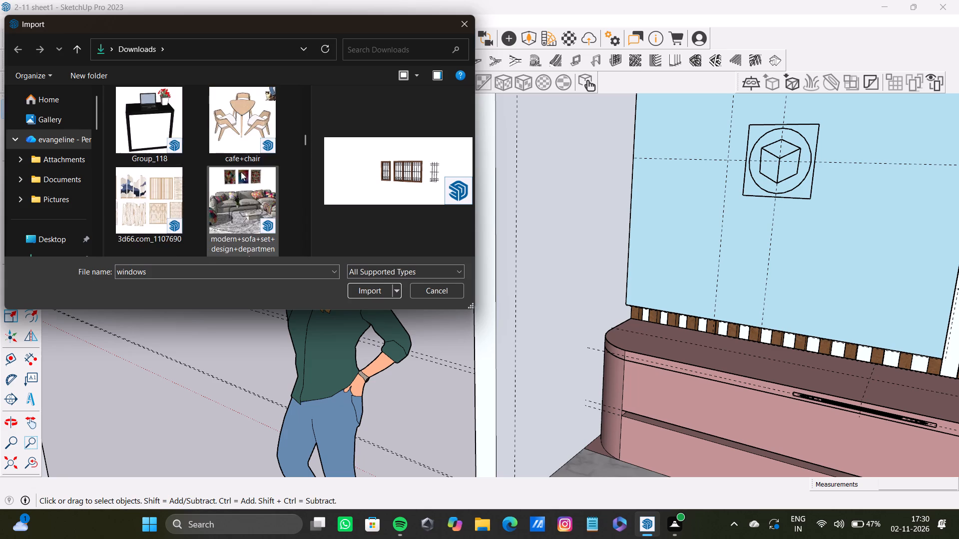
scroll(248, 182, "up", 17)
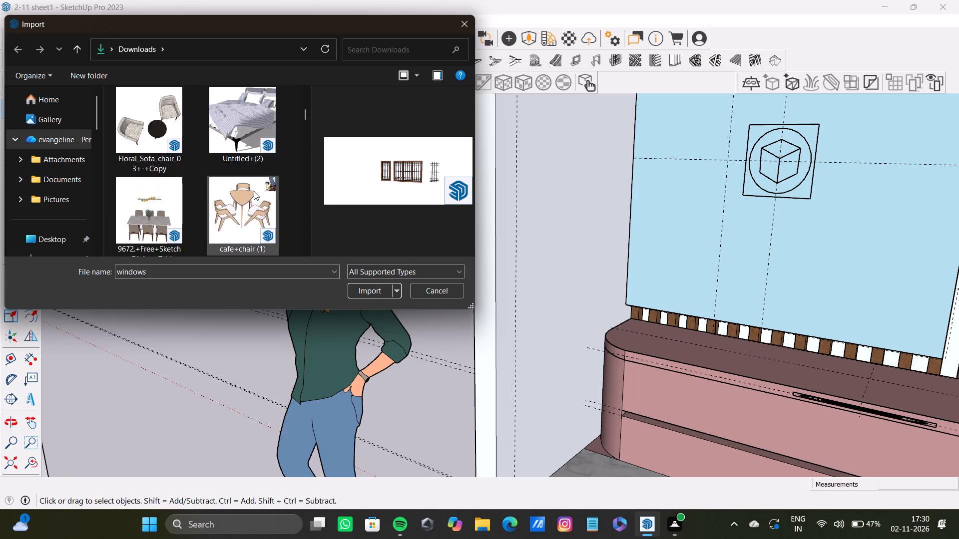
scroll(254, 191, "up", 11)
Import the Aluminium+Channel+Glass+Window model from Downloads and place the window set in the open space beside the room.
scroll(254, 191, "down", 5)
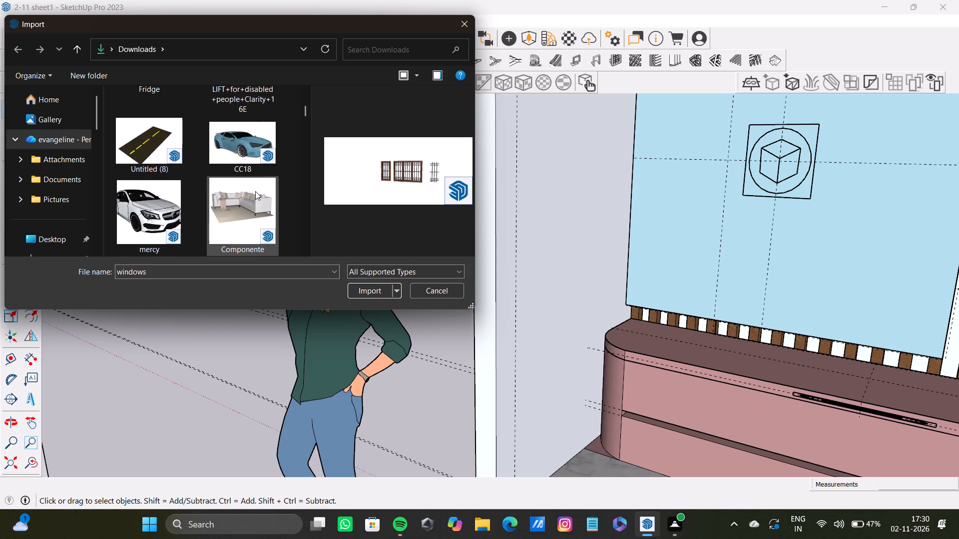
scroll(255, 191, "down", 15)
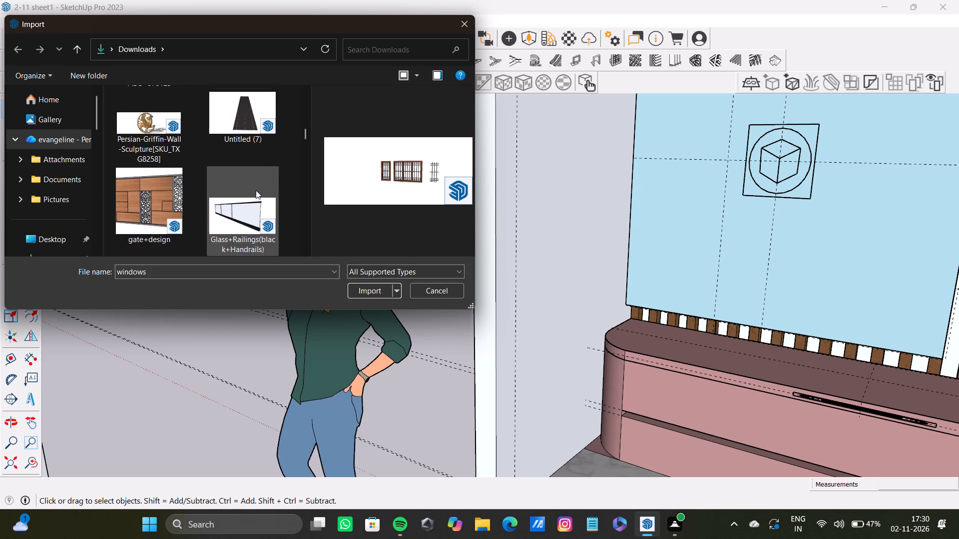
scroll(256, 190, "up", 4)
scroll(193, 211, "down", 5)
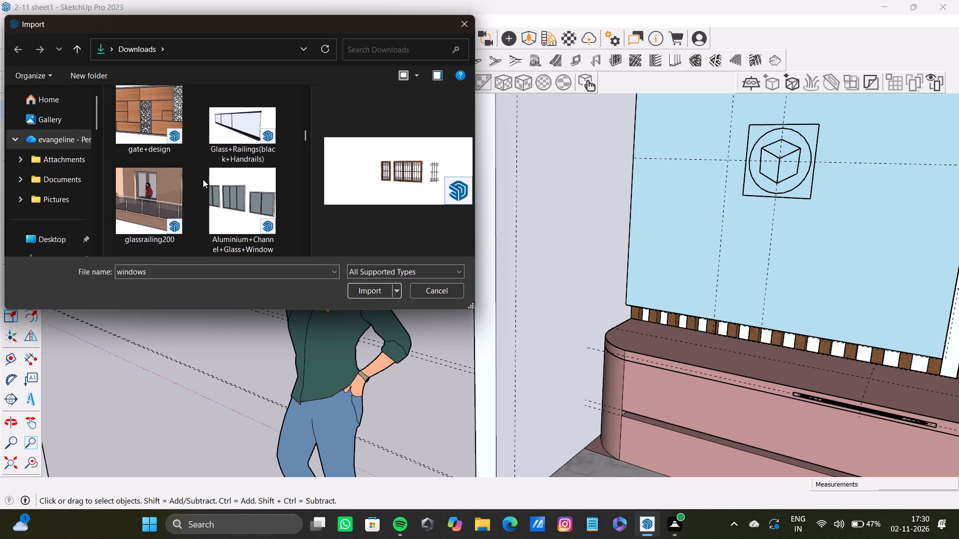
scroll(203, 179, "down", 3)
scroll(204, 179, "up", 4)
left_click(243, 217)
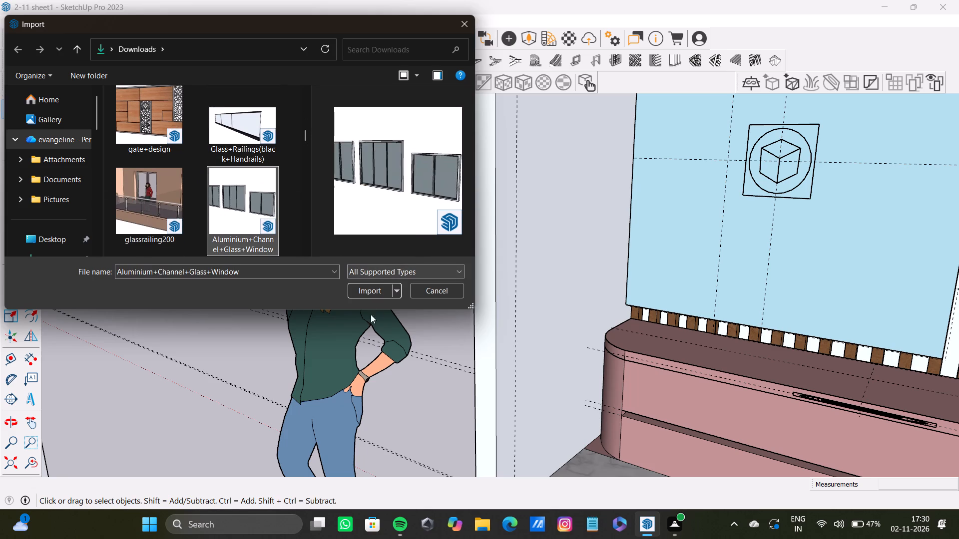
left_click(381, 297)
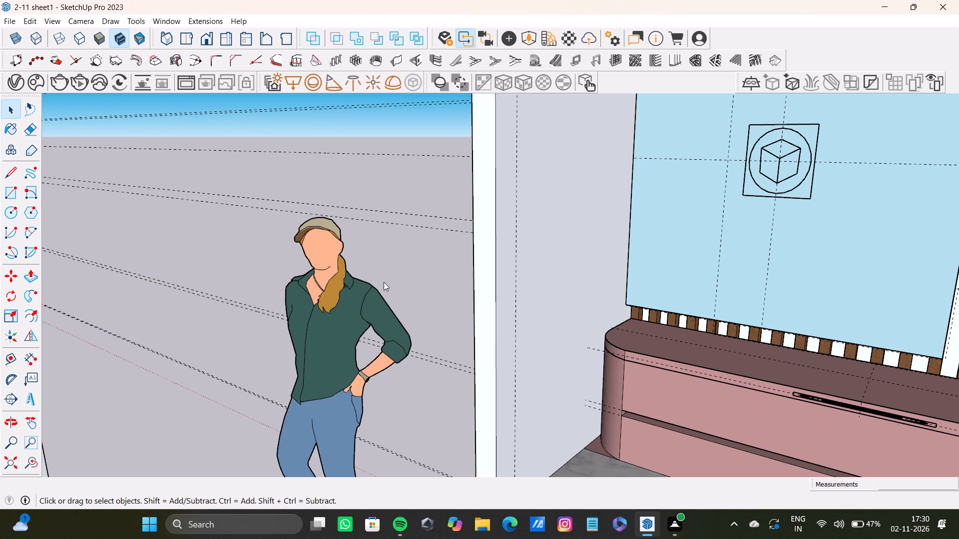
scroll(65, 380, "down", 6)
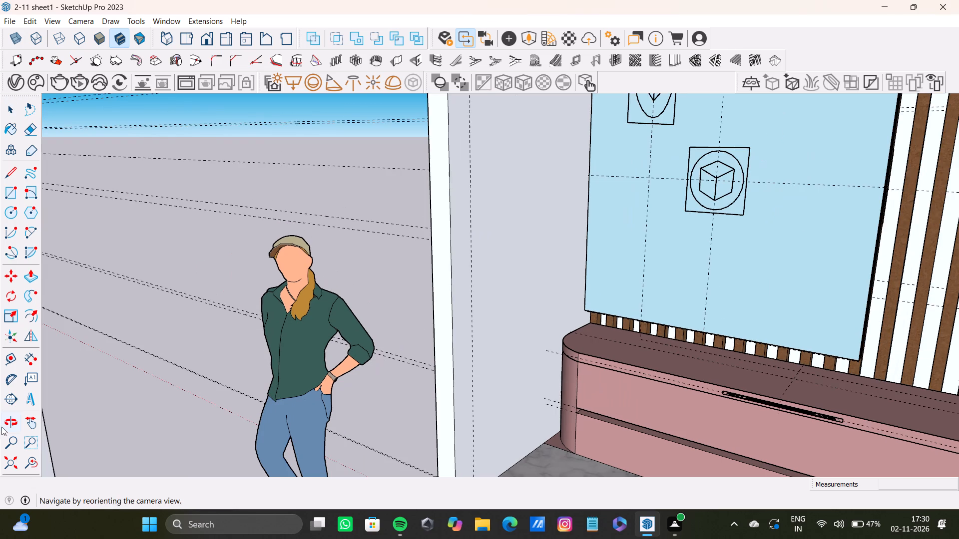
scroll(1, 427, "down", 1)
left_click(8, 473)
left_click(9, 459)
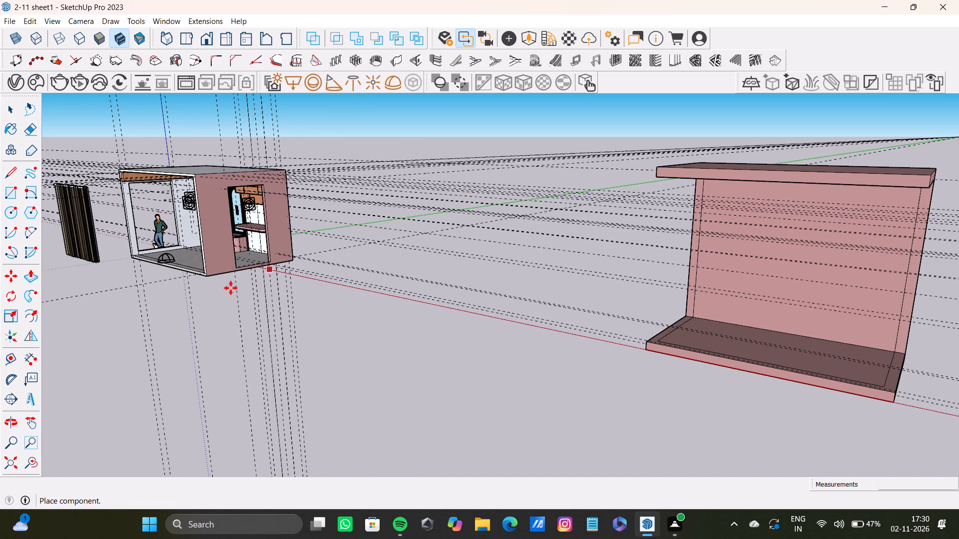
scroll(290, 367, "down", 9)
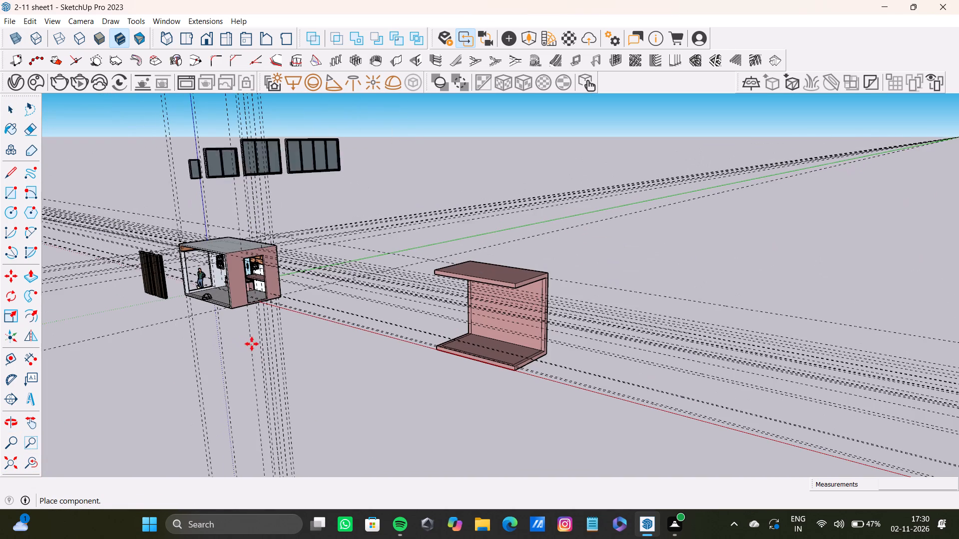
middle_click_drag(252, 344, 543, 370, "shift")
left_click(198, 420)
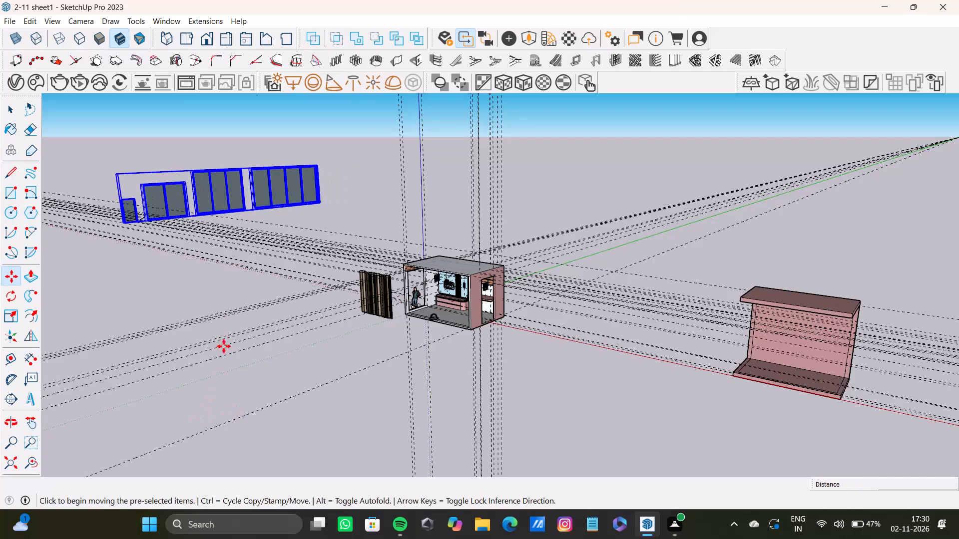
key("space")
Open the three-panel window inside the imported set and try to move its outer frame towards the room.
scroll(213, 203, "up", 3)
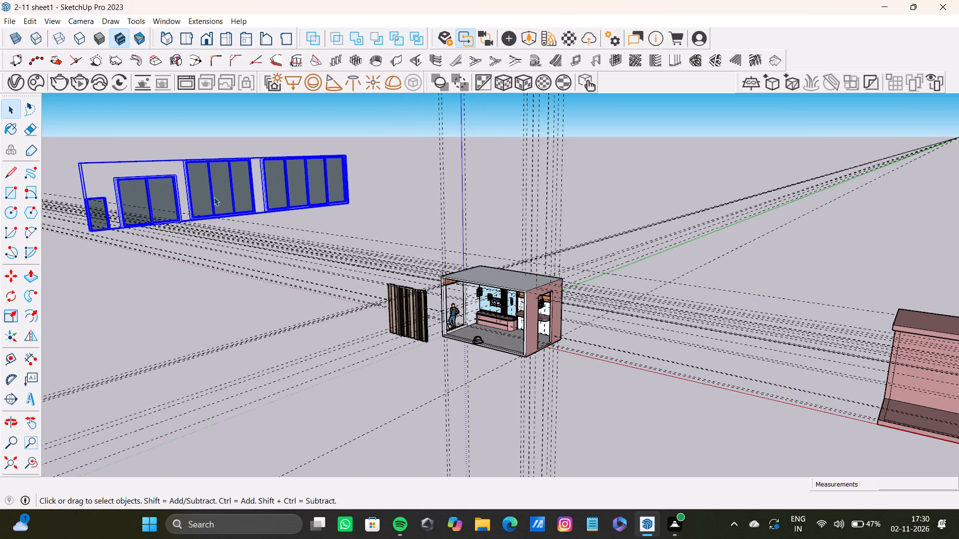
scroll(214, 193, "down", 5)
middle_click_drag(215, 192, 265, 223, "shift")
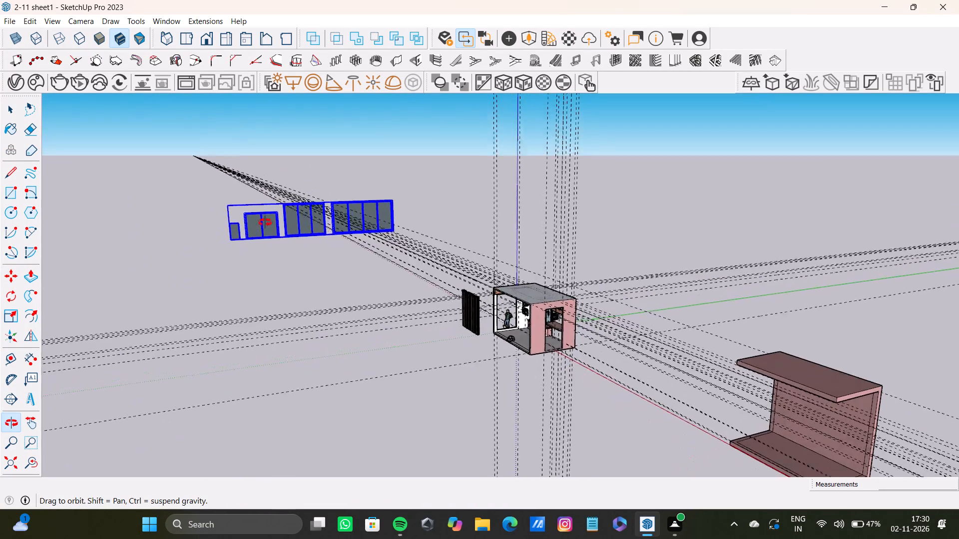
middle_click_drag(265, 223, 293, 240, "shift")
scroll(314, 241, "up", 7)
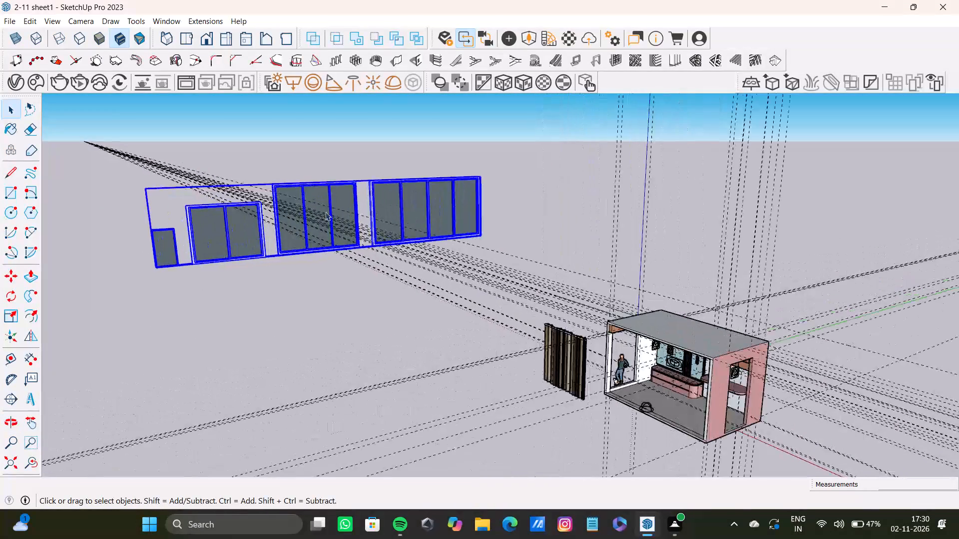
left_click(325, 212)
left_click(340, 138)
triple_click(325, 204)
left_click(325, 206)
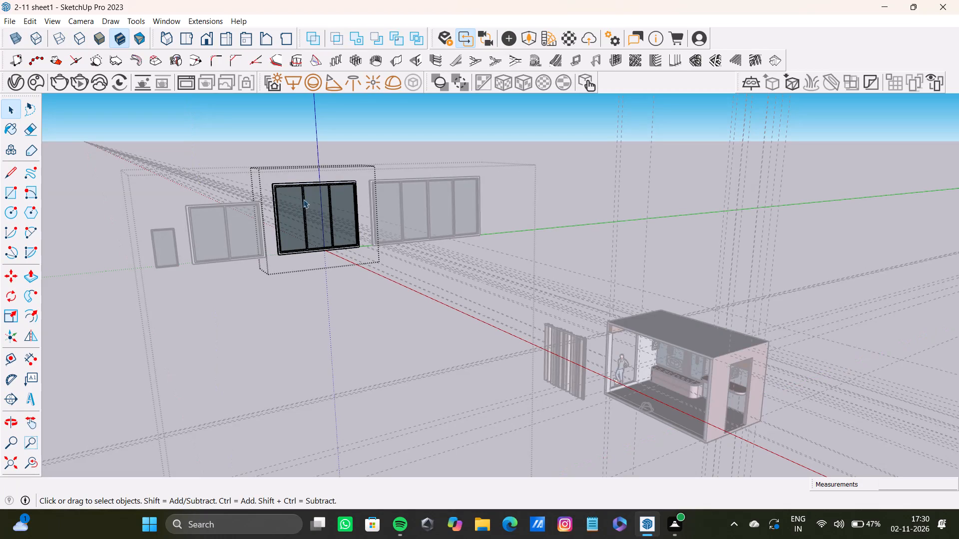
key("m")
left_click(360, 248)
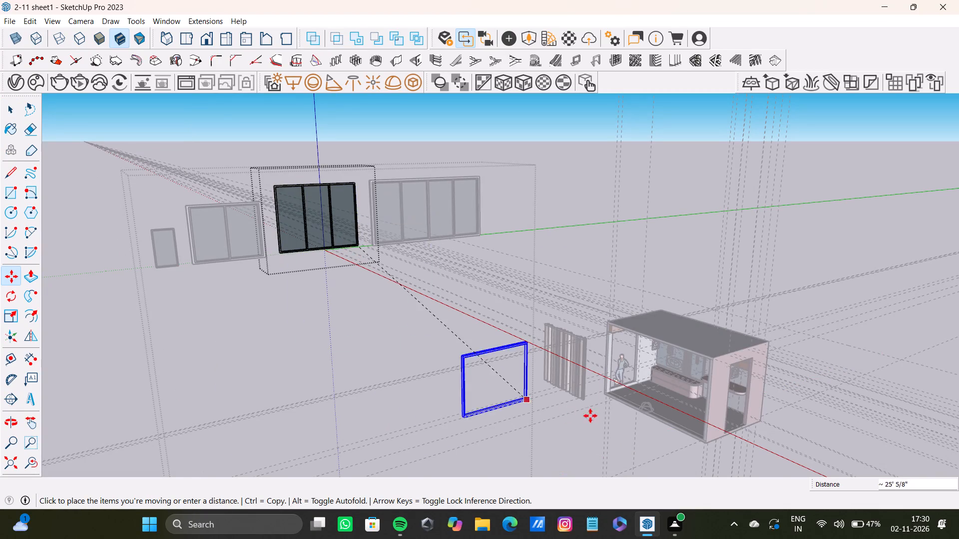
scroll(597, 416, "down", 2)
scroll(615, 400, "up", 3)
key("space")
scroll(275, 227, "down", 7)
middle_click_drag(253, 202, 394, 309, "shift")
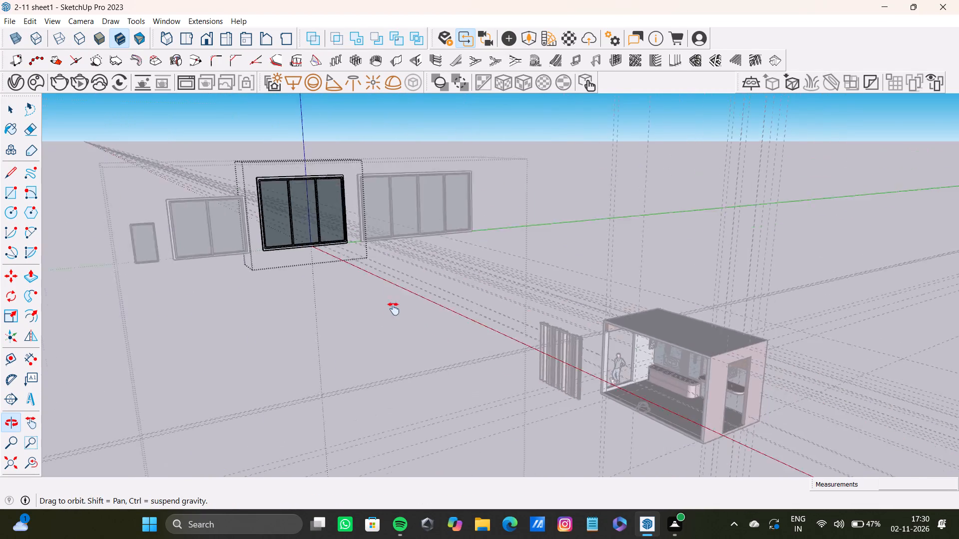
Move the whole three-panel window from the imported set to the lower inner corner of the room's window opening.
middle_click_drag(394, 309, 394, 331, "shift")
left_click(489, 174)
key("space")
scroll(260, 269, "up", 4)
left_click_drag(268, 219, 420, 362)
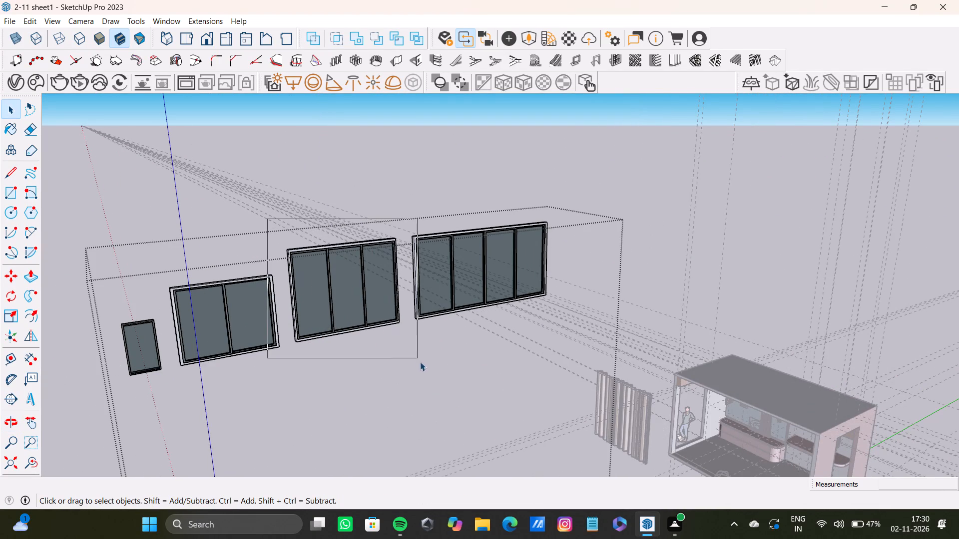
left_click_drag(420, 362, 421, 362)
key("m")
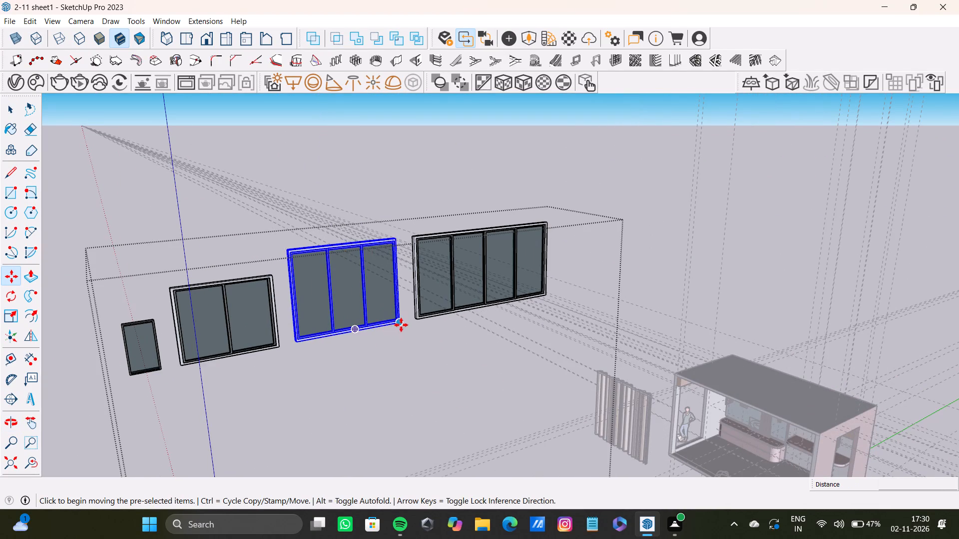
left_click(402, 325)
scroll(608, 442, "down", 7)
middle_click_drag(647, 430, 466, 303)
scroll(495, 340, "up", 8)
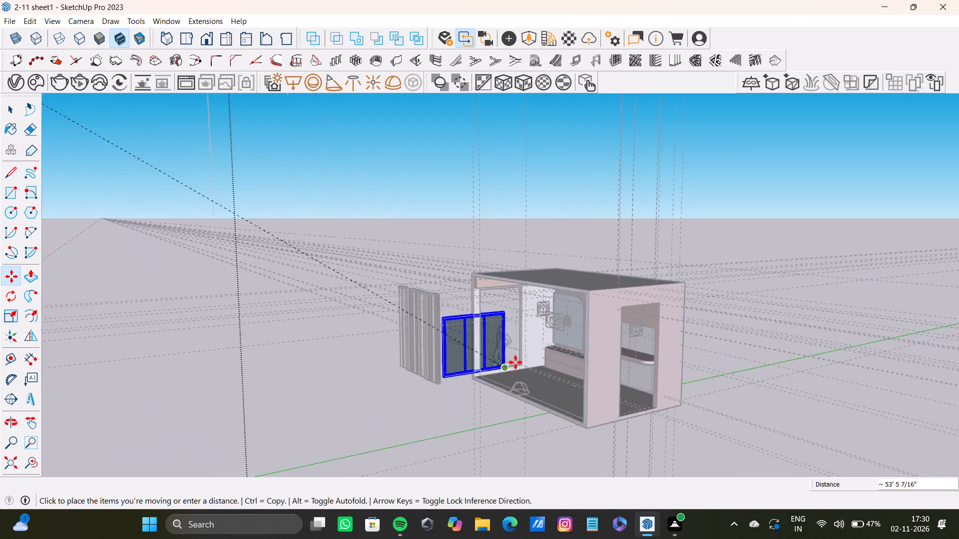
scroll(515, 362, "up", 20)
scroll(515, 362, "up", 1)
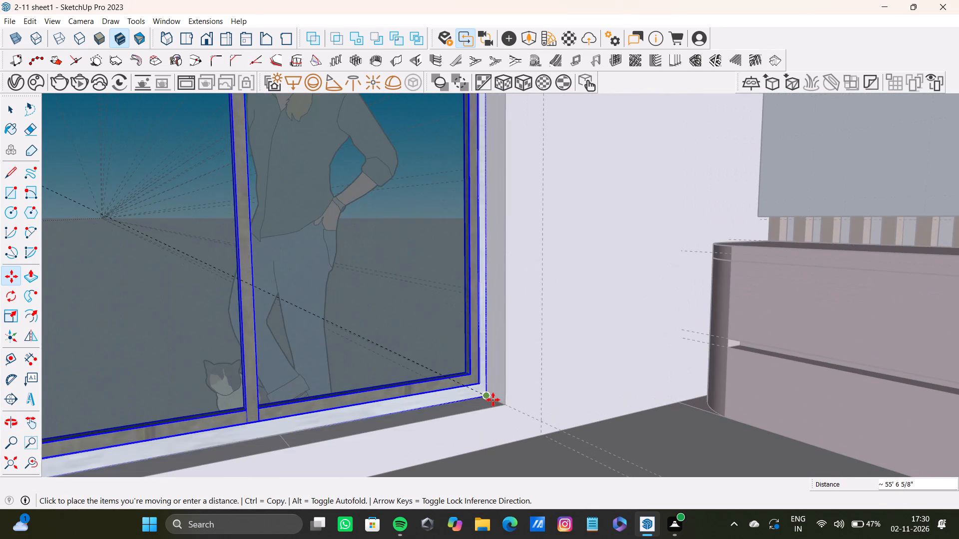
left_click(497, 399)
Scale the three-panel window along the green axis to match the width of the room's opening.
scroll(467, 396, "down", 17)
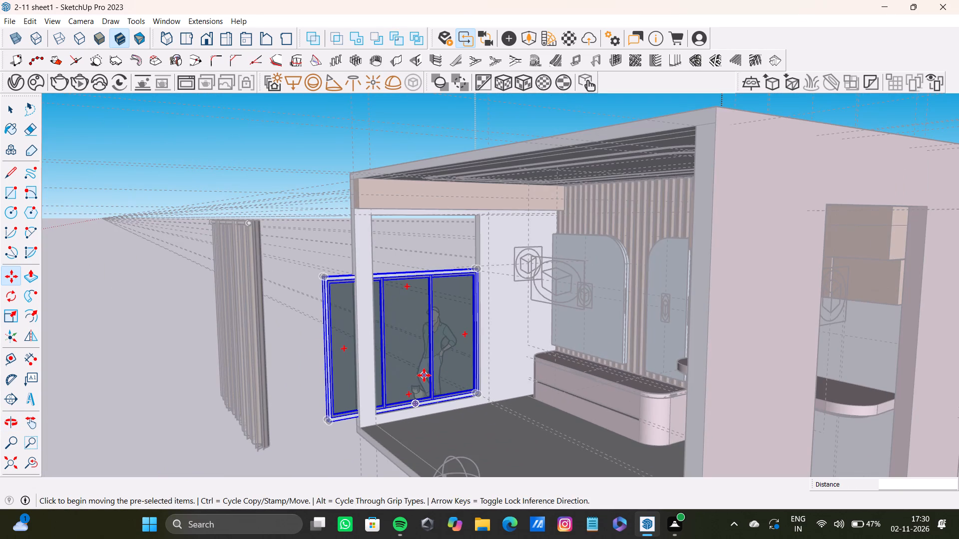
key("s")
scroll(321, 348, "up", 9)
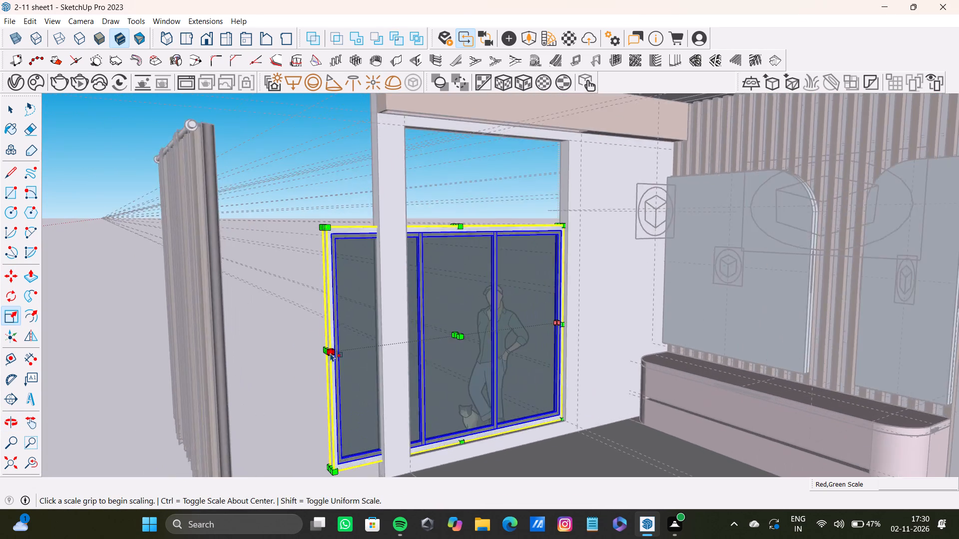
scroll(330, 353, "up", 2)
left_click(323, 351)
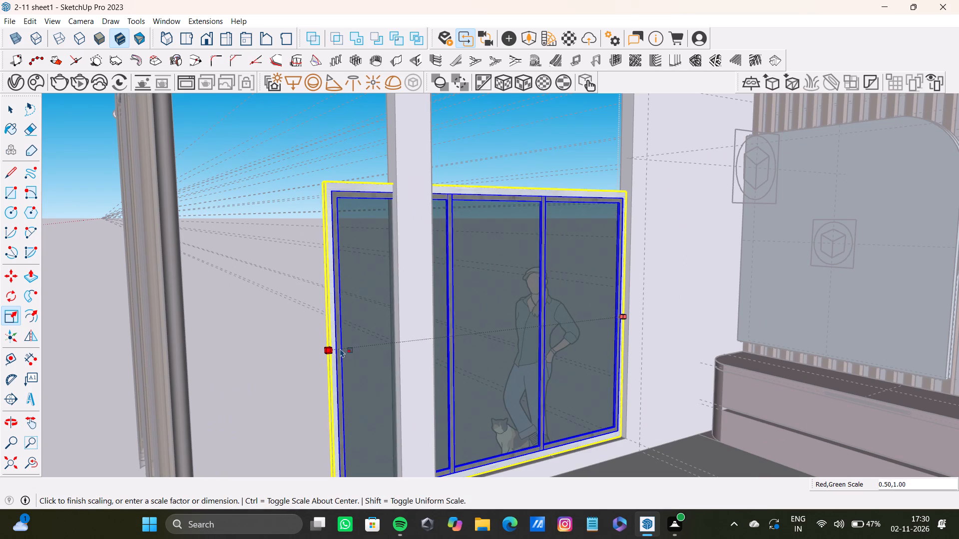
key("space")
key("s")
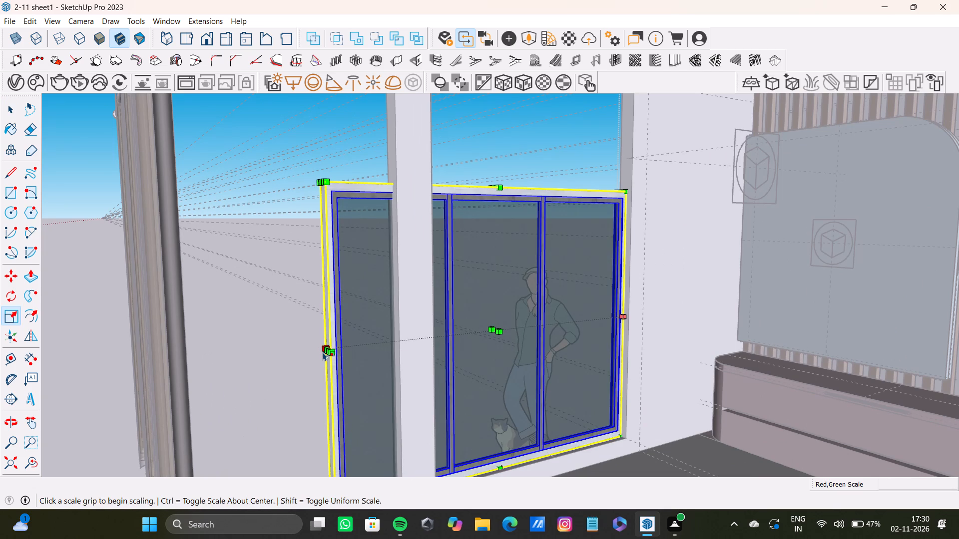
left_click(323, 352)
key("space")
key("s")
scroll(329, 361, "up", 3)
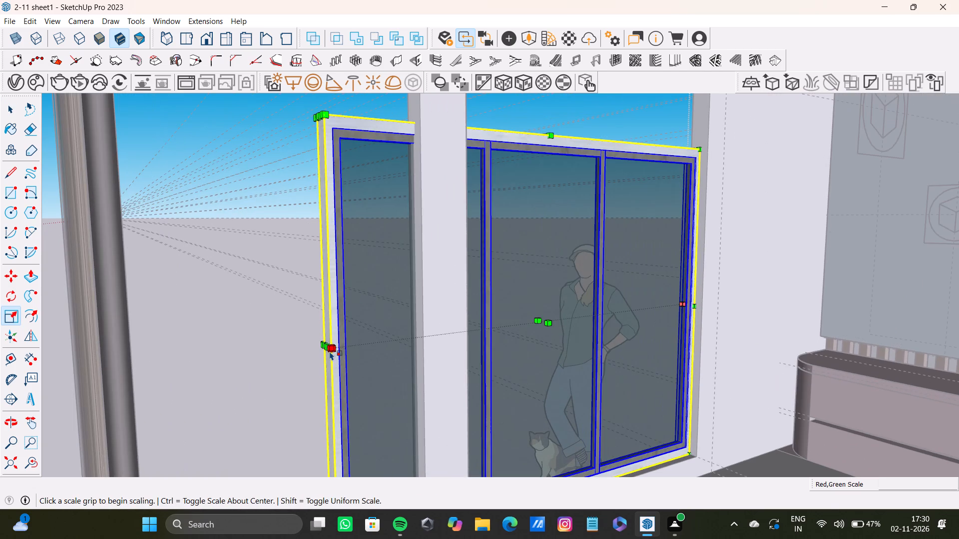
left_click_drag(324, 347, 473, 321)
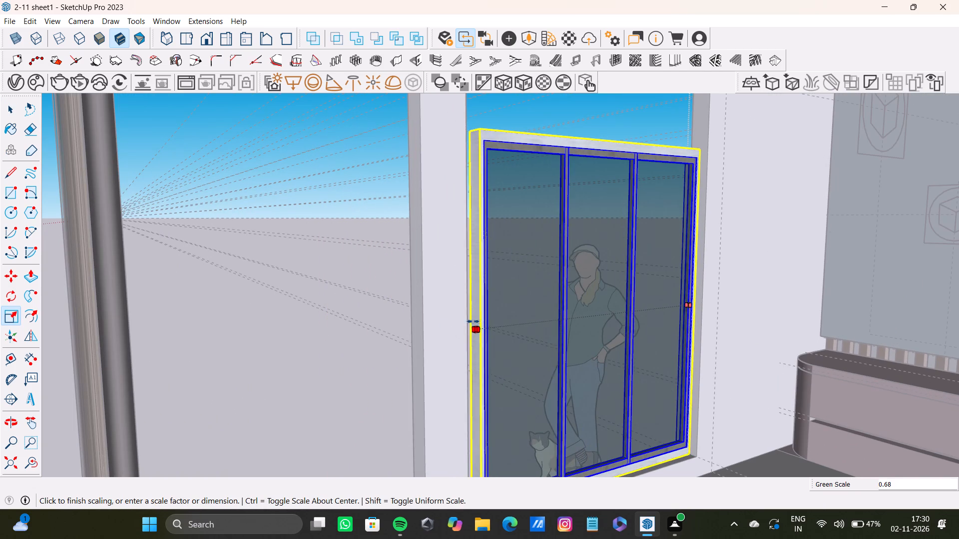
left_click_drag(473, 321, 467, 321)
Scale the window's height along the blue axis so its frame reaches the top edge of the wall opening.
scroll(497, 322, "down", 7)
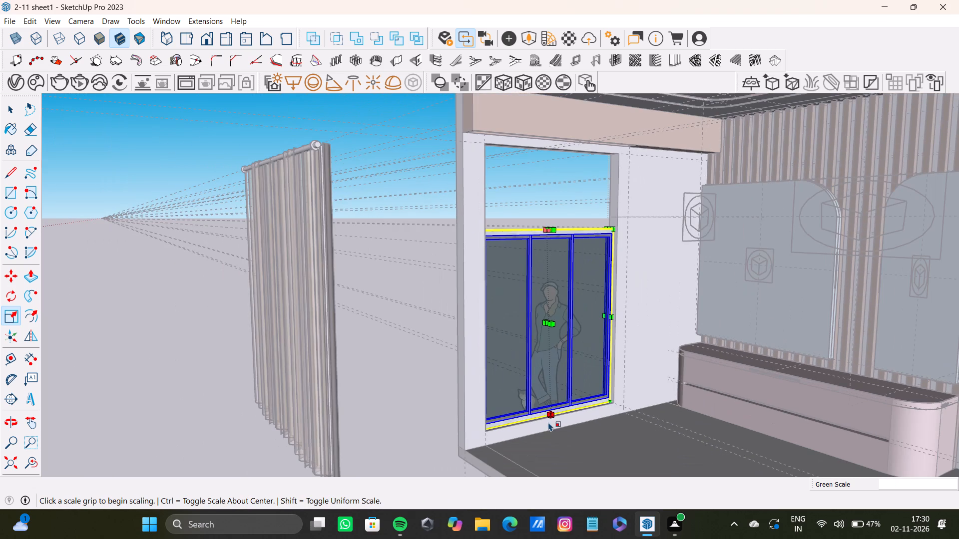
scroll(554, 380, "down", 2)
middle_click_drag(542, 357, 578, 450, "shift")
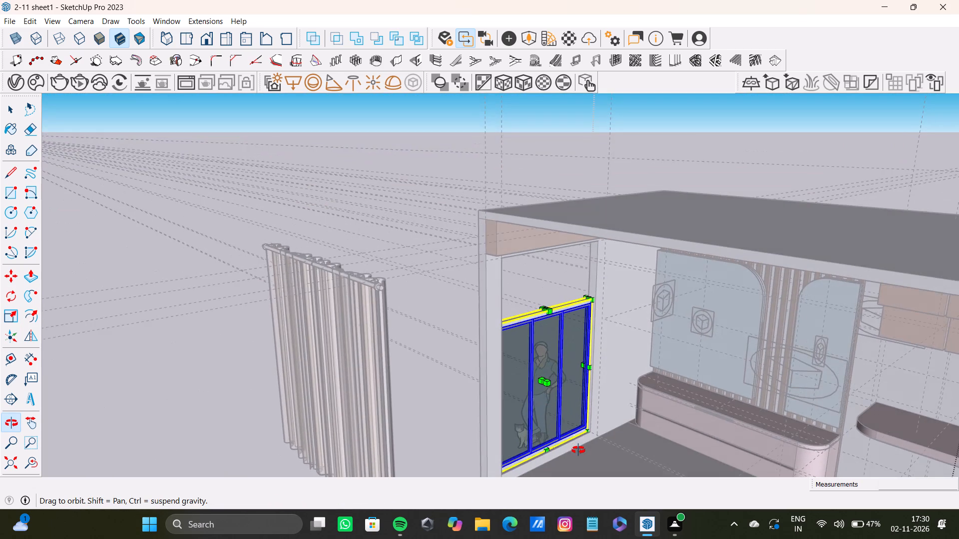
middle_click_drag(578, 450, 583, 463, "shift")
scroll(573, 366, "up", 5)
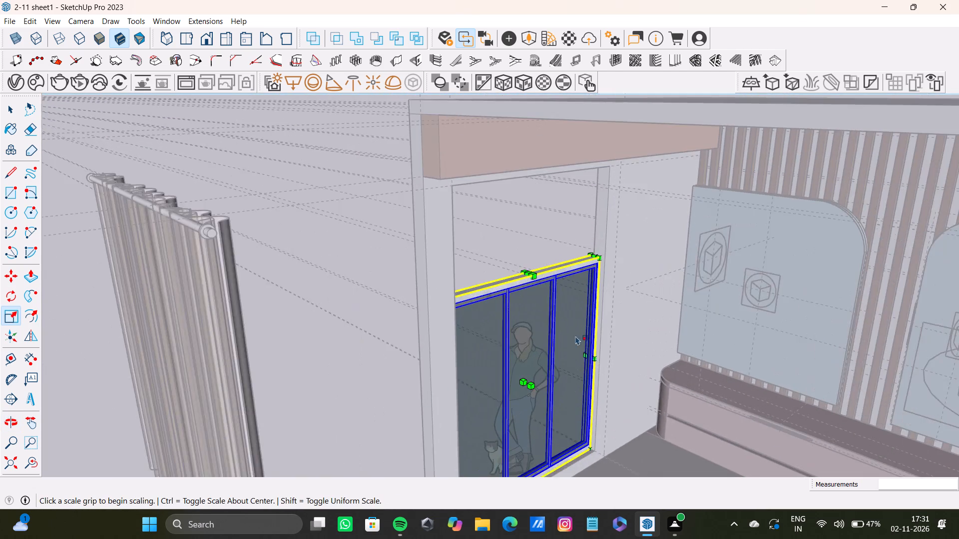
left_click_drag(520, 260, 514, 212)
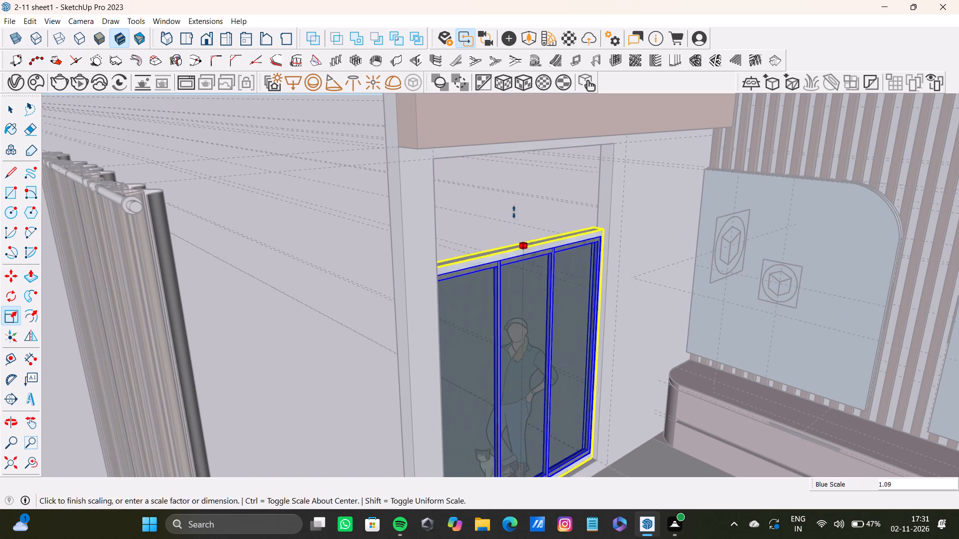
left_click_drag(514, 212, 500, 133)
scroll(585, 289, "down", 8)
middle_click_drag(590, 326, 797, 242)
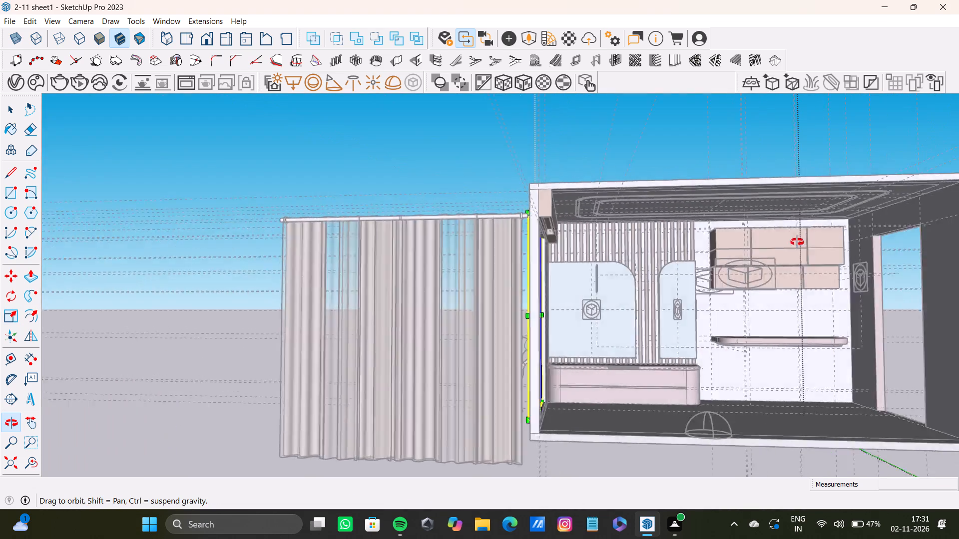
middle_click_drag(797, 242, 957, 308)
scroll(480, 207, "up", 12)
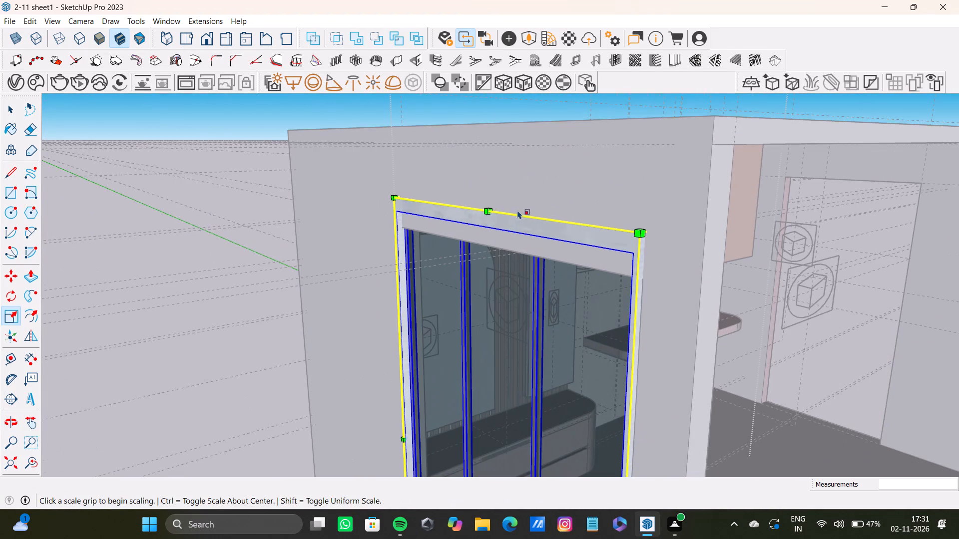
left_click_drag(497, 208, 496, 241)
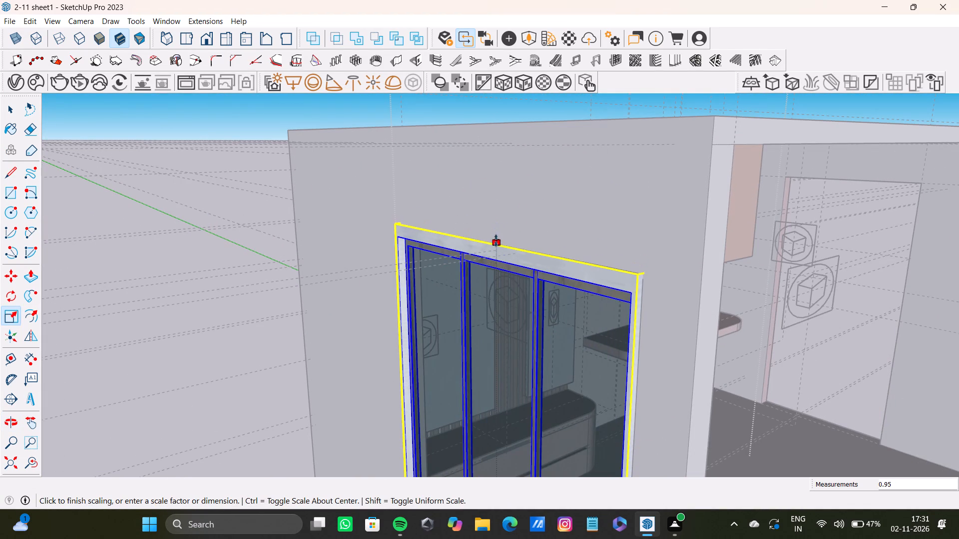
left_click_drag(496, 241, 493, 254)
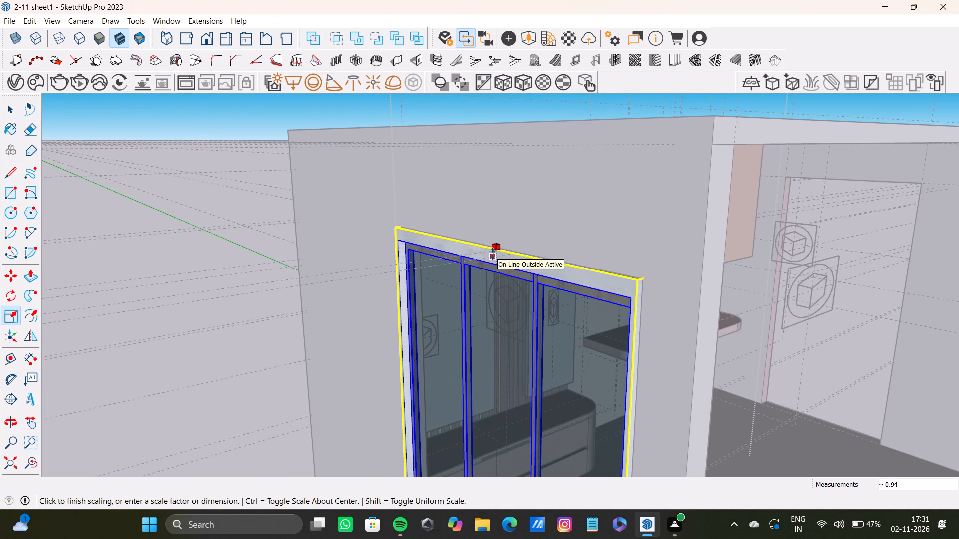
left_click_drag(493, 254, 494, 253)
Deselect the fitted window and leave the imported window set's nested groups to return to the whole model.
scroll(599, 299, "down", 9)
middle_click_drag(619, 333, 298, 336)
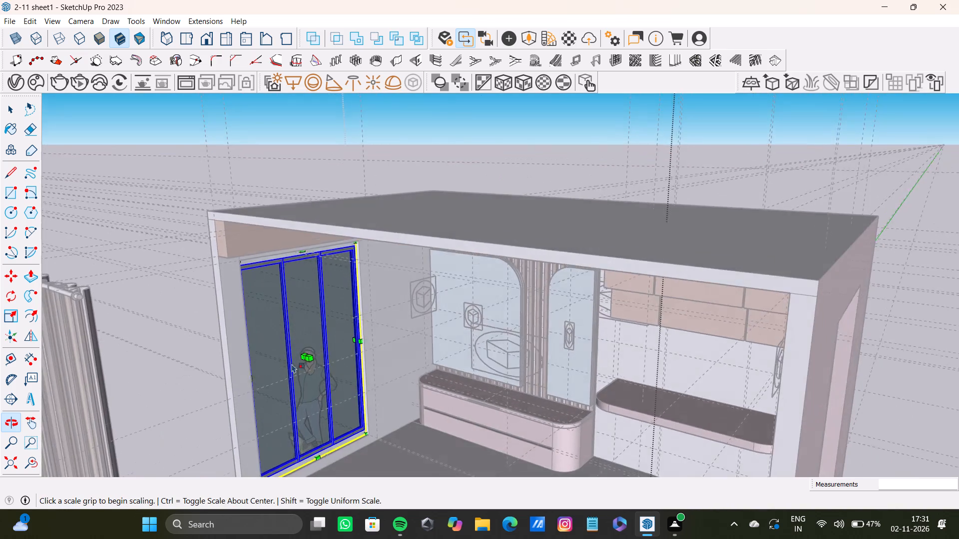
scroll(288, 380, "up", 6)
left_click_drag(317, 350, 319, 355)
scroll(319, 355, "down", 12)
left_click(257, 229)
key("space")
scroll(264, 251, "down", 4)
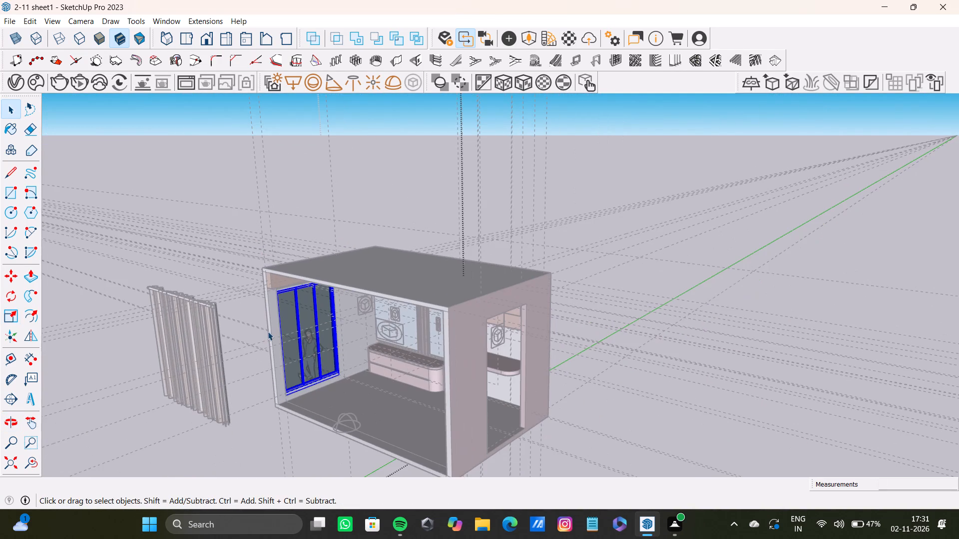
left_click(234, 213)
scroll(240, 335, "up", 8)
left_click(297, 148)
left_click_drag(363, 141, 370, 139)
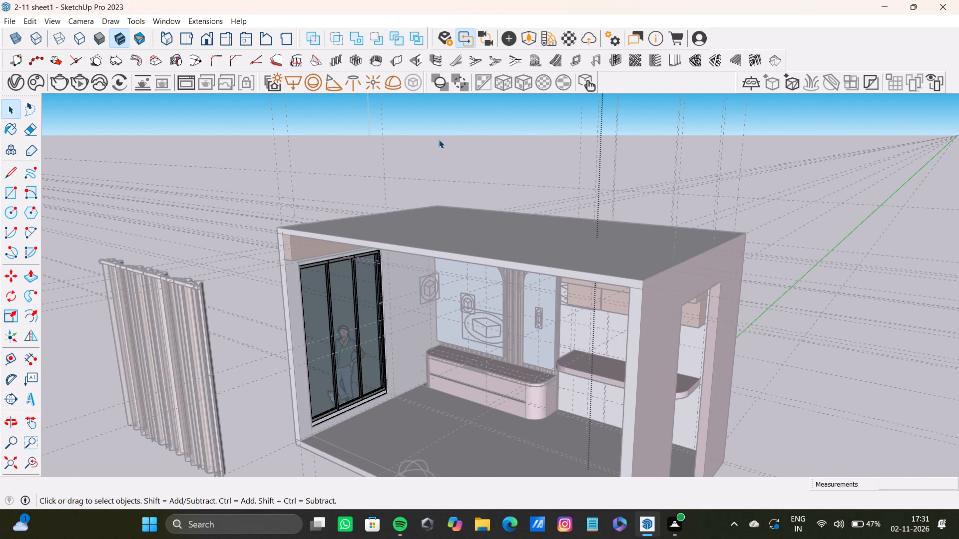
left_click(449, 142)
left_click(476, 207)
left_click(486, 201)
left_click(877, 343)
left_click_drag(878, 342, 870, 339)
scroll(430, 333, "down", 8)
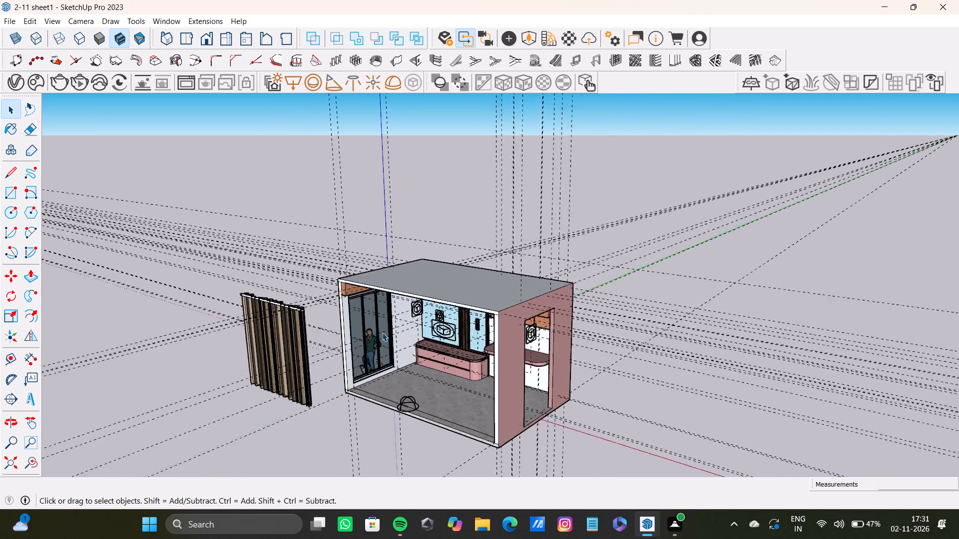
Narrow the curtain standing outside the room by scaling it along the red axis from its side nearest the room.
middle_click_drag(376, 333, 399, 241, "shift")
left_click(350, 284)
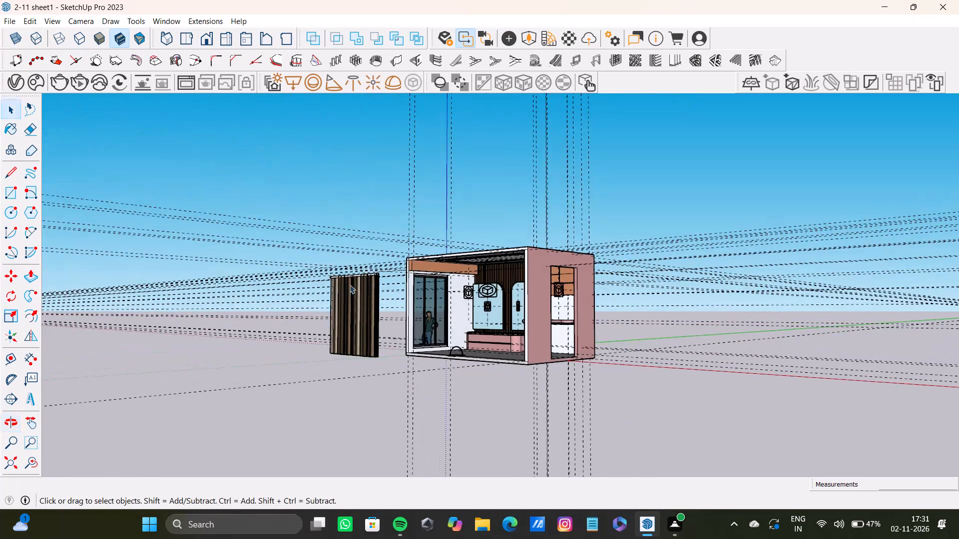
scroll(342, 287, "up", 5)
middle_click_drag(341, 291, 405, 389)
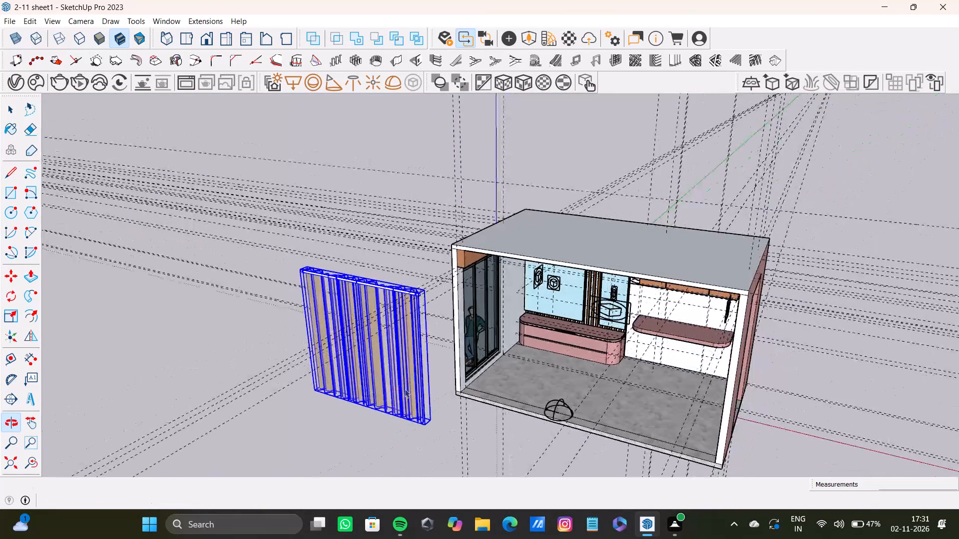
key("s")
left_click_drag(428, 361, 428, 361)
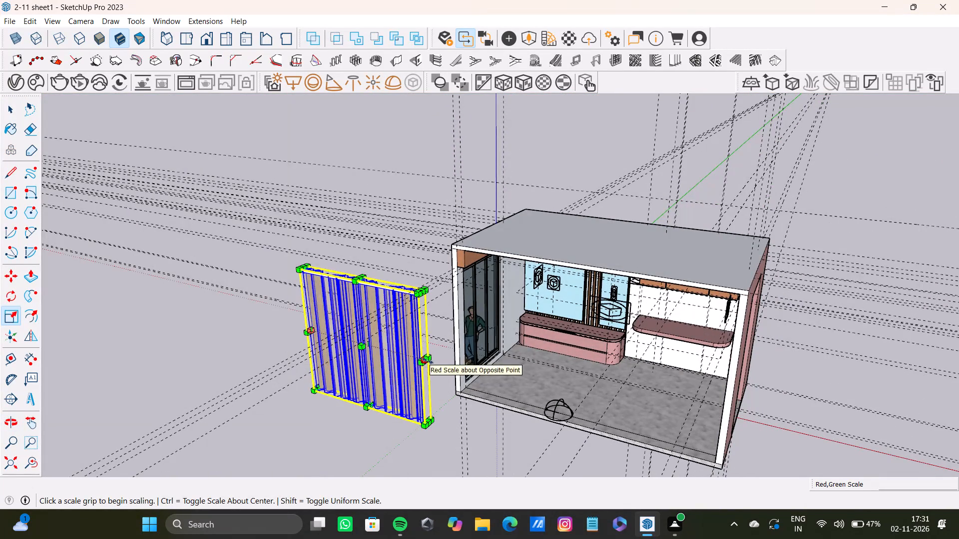
left_click_drag(428, 361, 379, 340)
key("space")
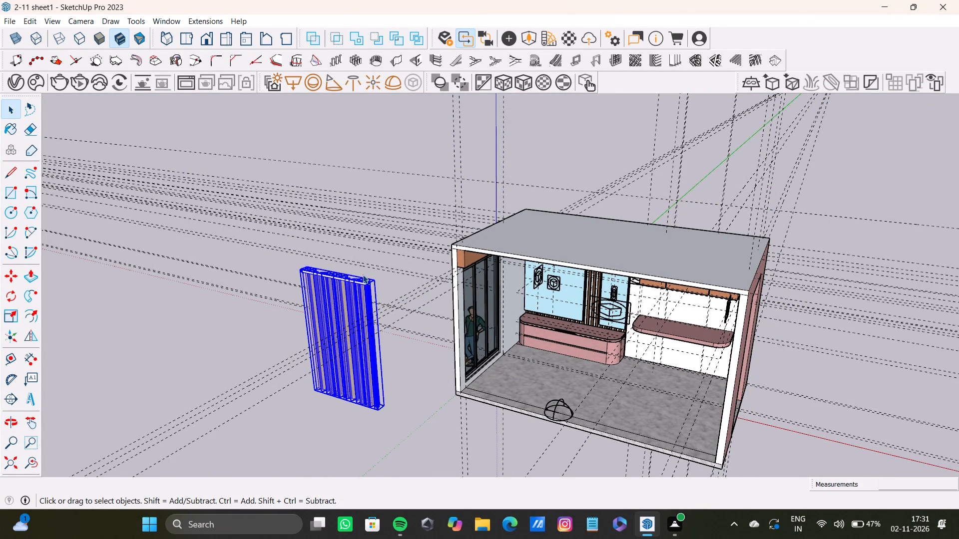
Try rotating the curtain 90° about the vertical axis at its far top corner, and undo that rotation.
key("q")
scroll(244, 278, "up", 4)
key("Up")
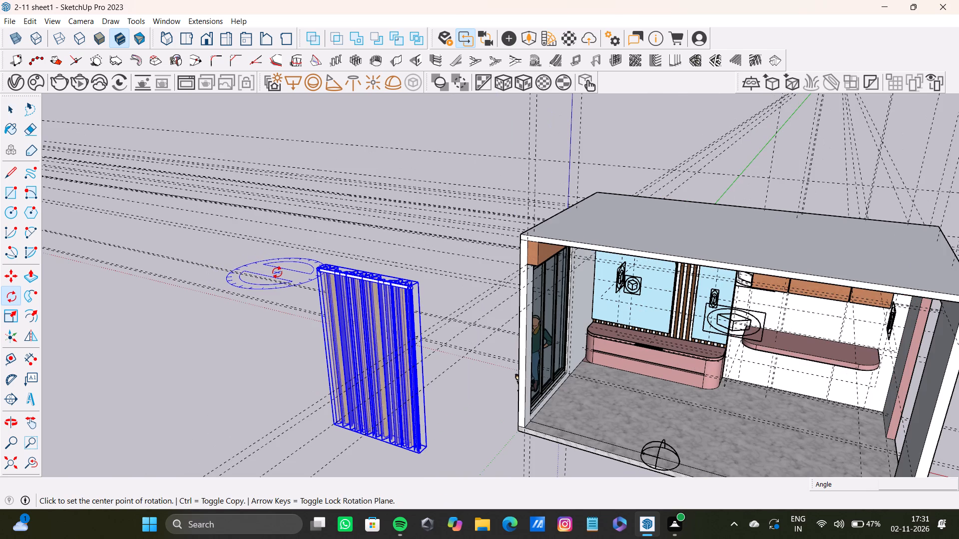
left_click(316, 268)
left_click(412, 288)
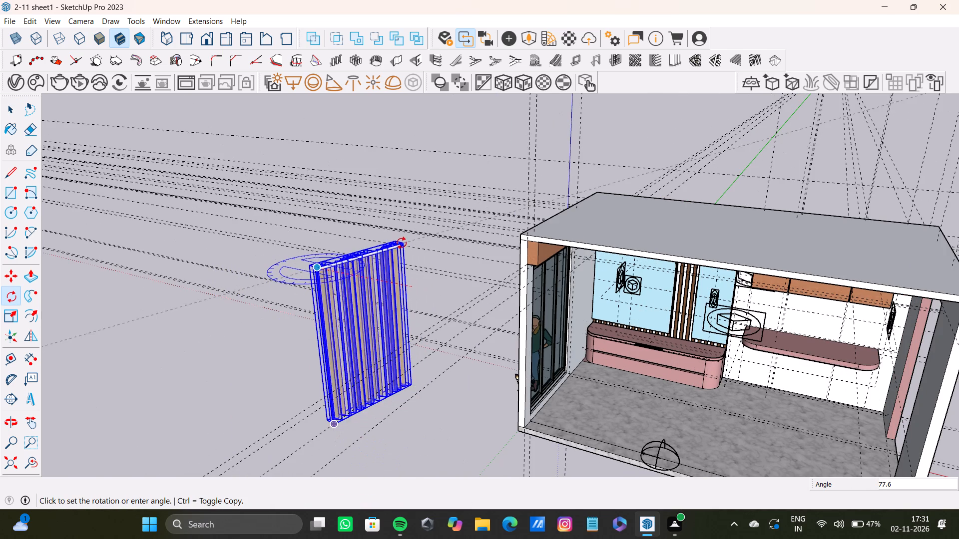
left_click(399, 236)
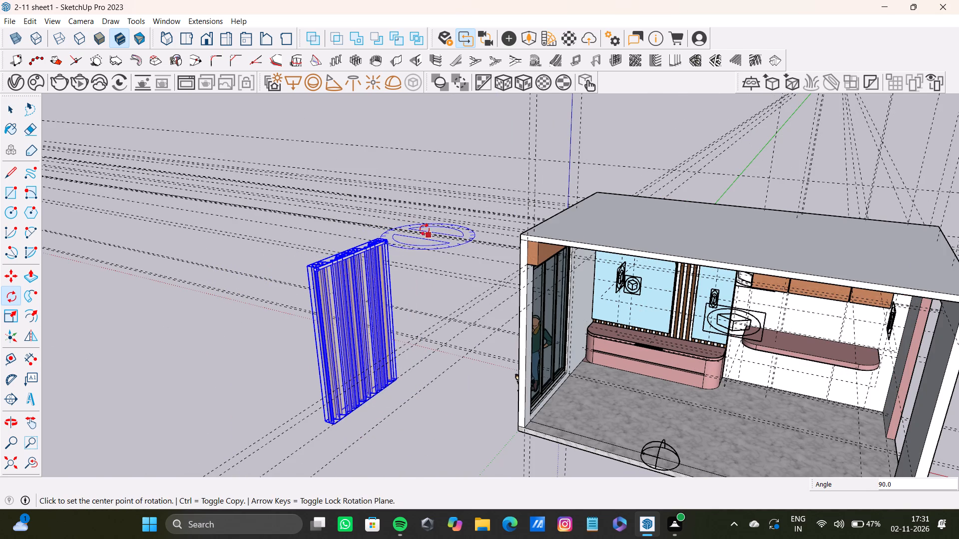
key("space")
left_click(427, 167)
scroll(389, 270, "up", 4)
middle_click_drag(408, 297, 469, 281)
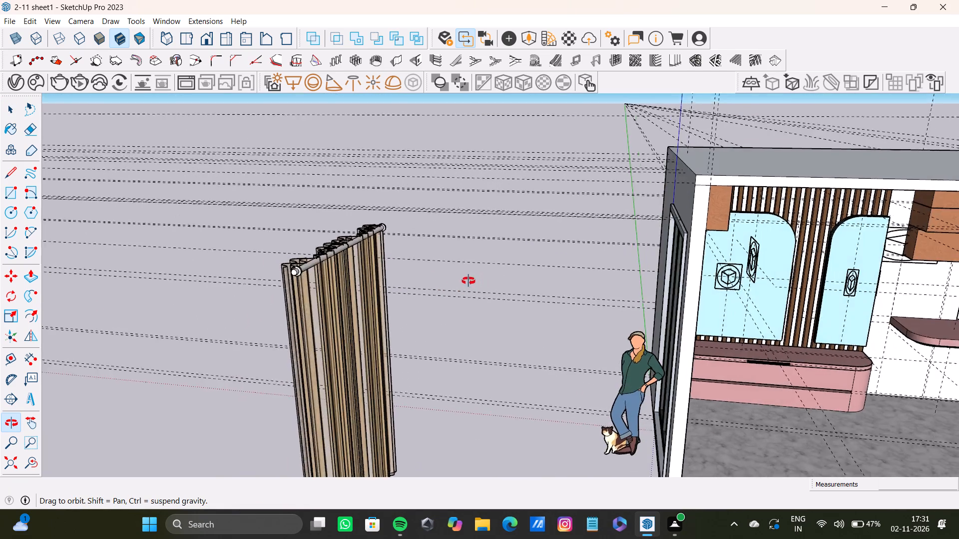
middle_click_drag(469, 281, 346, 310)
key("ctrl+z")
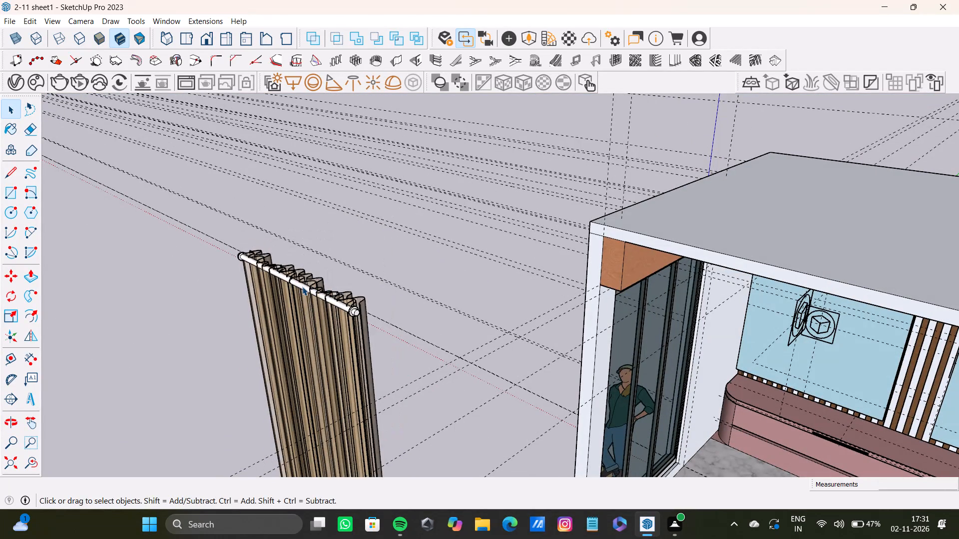
Rotate the curtain 90° about the vertical axis at the rod's far end, swinging it away from the room.
key("q")
key("Up")
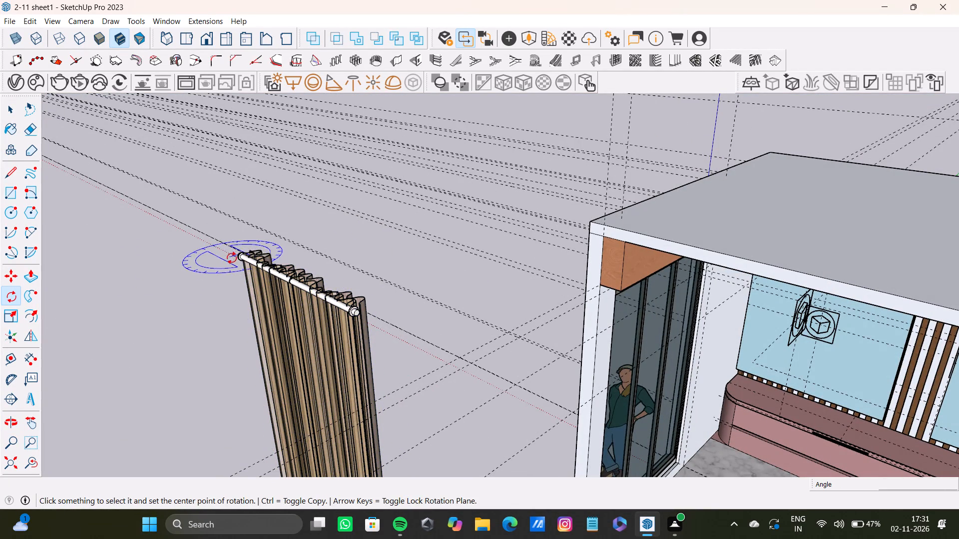
left_click(238, 251)
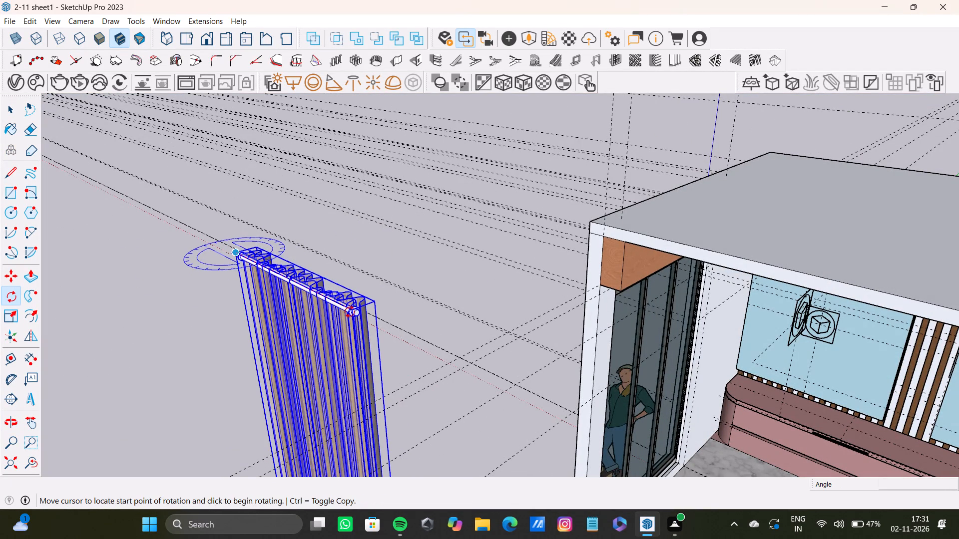
left_click(352, 311)
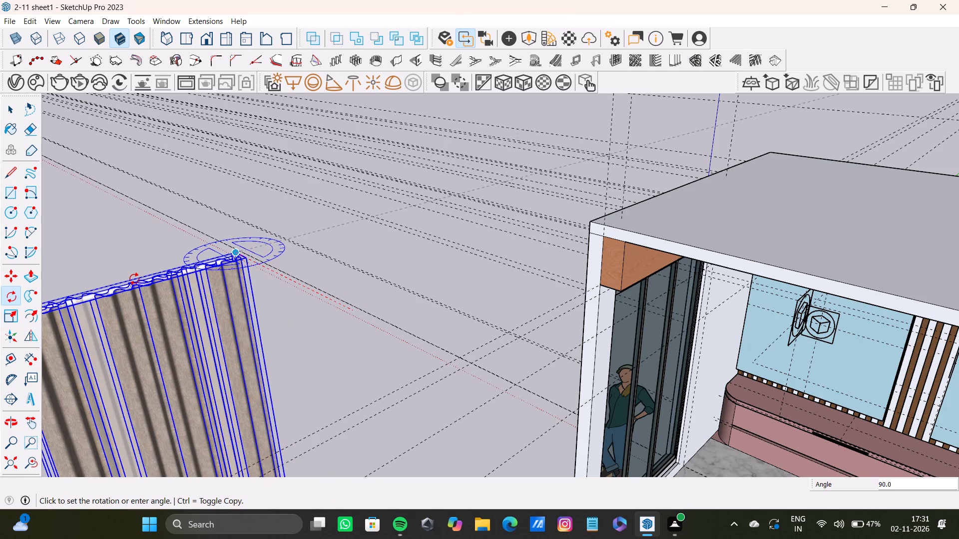
left_click(134, 279)
key("space")
scroll(287, 300, "down", 7)
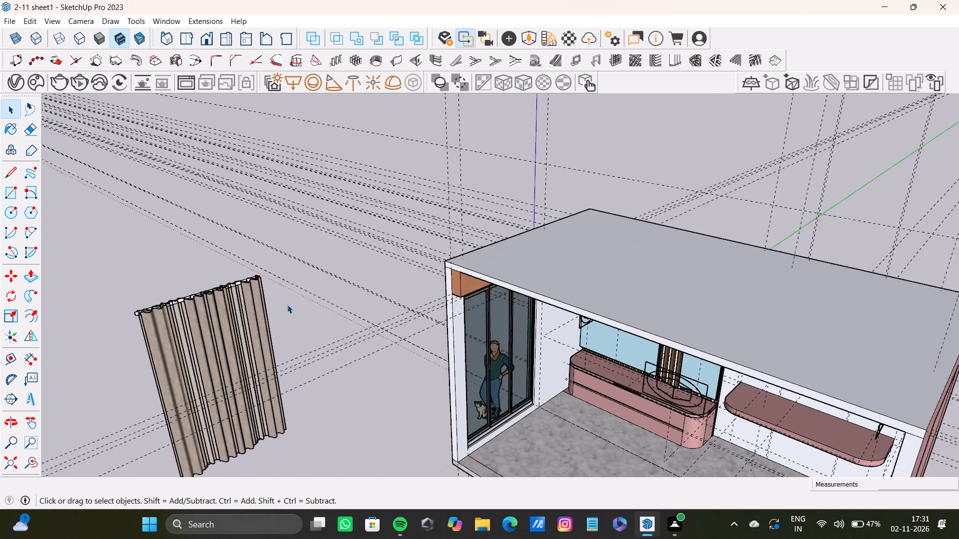
Move the curtain by its near rod end into the room, about 15', placing it before the window against the wooden pelmet.
scroll(287, 304, "down", 5)
middle_click_drag(288, 312, 281, 224)
key("m")
scroll(177, 299, "up", 4)
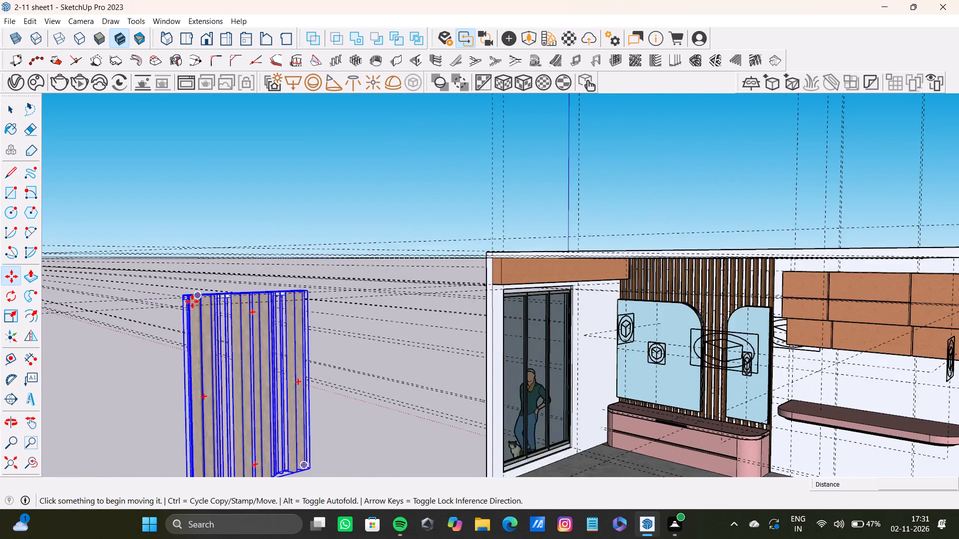
scroll(192, 301, "up", 3)
left_click(186, 296)
scroll(520, 358, "down", 3)
scroll(520, 313, "up", 7)
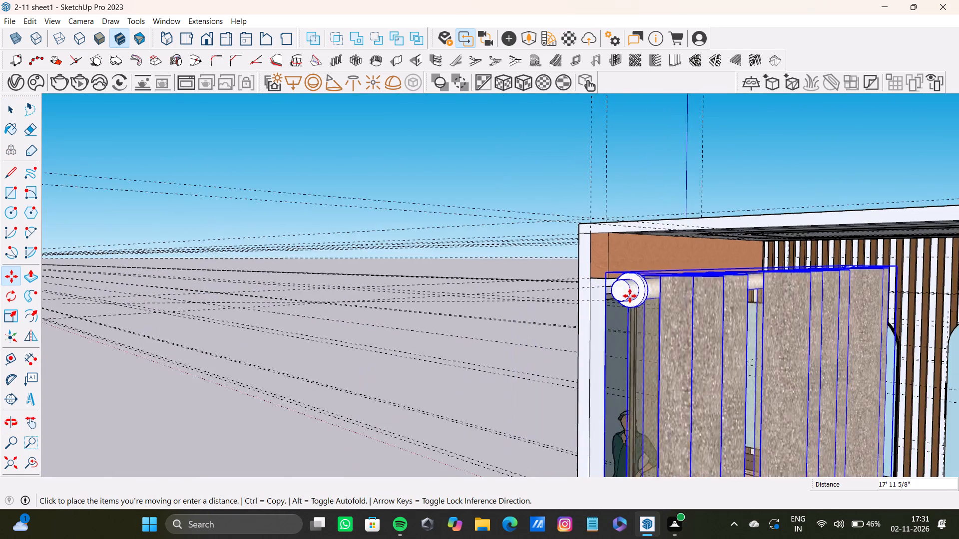
scroll(630, 296, "up", 14)
scroll(609, 302, "down", 4)
middle_click_drag(607, 298, 611, 259)
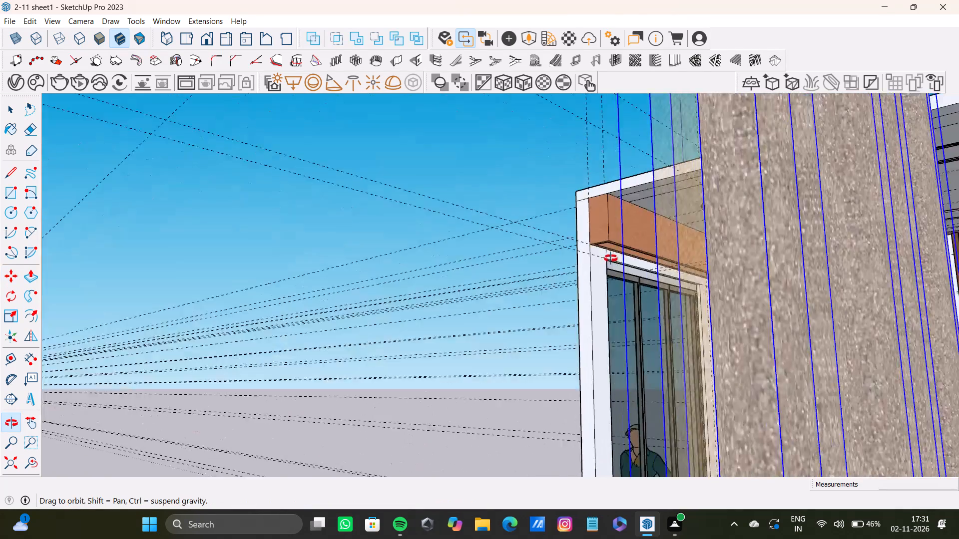
middle_click_drag(611, 259, 621, 344)
scroll(620, 318, "up", 9)
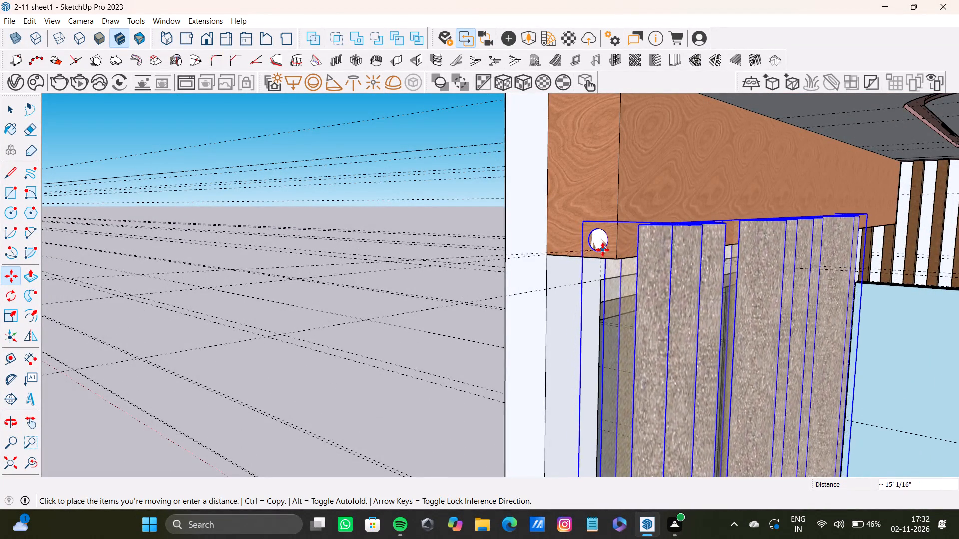
left_click(593, 250)
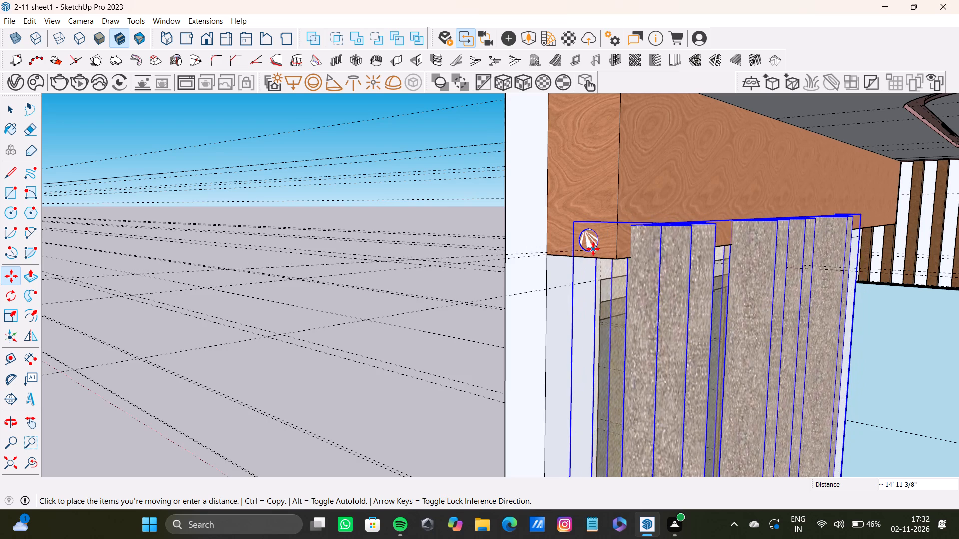
scroll(688, 288, "down", 4)
middle_click_drag(680, 294, 708, 274)
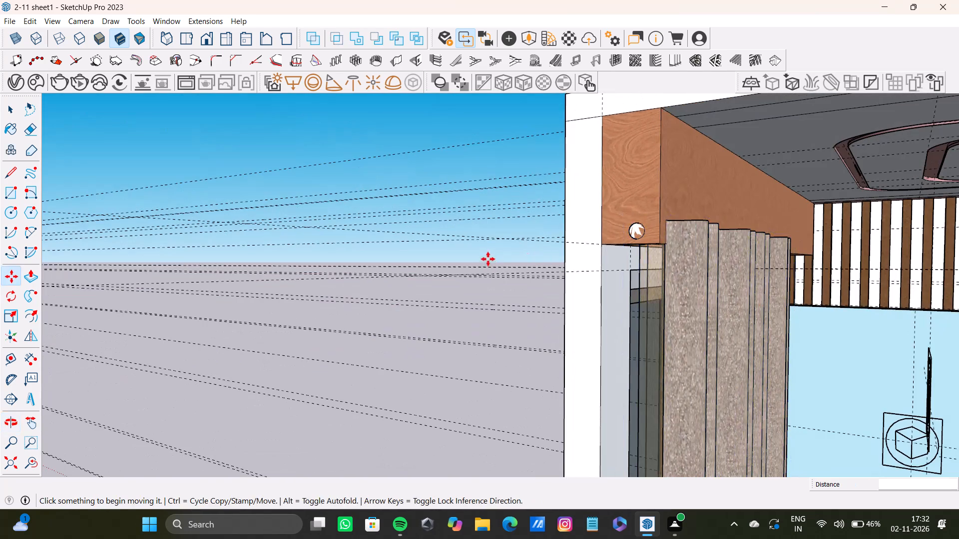
key("space")
left_click(439, 120)
Scale the curtain slightly downward from its bottom edge so it reaches towards the room floor.
scroll(549, 273, "down", 10)
middle_click_drag(571, 316, 770, 320)
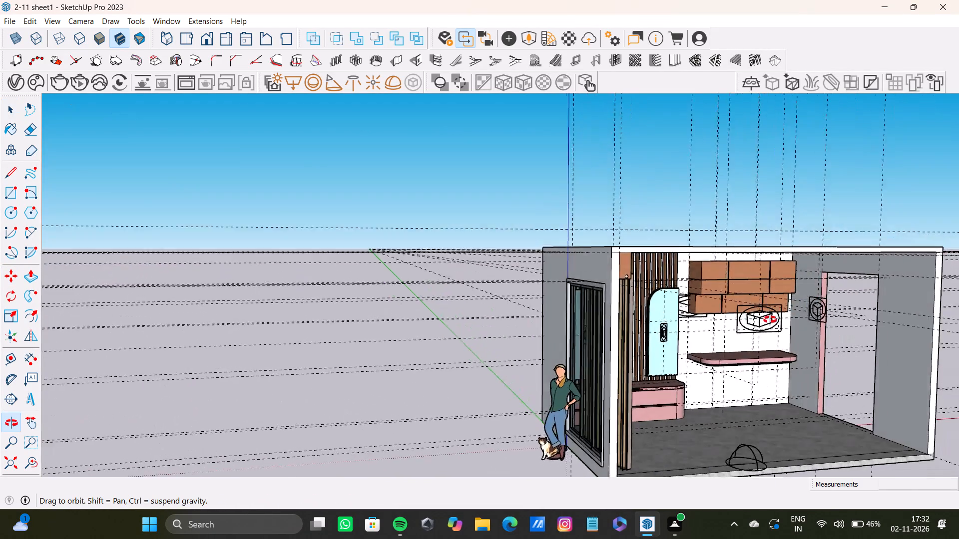
middle_click_drag(770, 320, 413, 284)
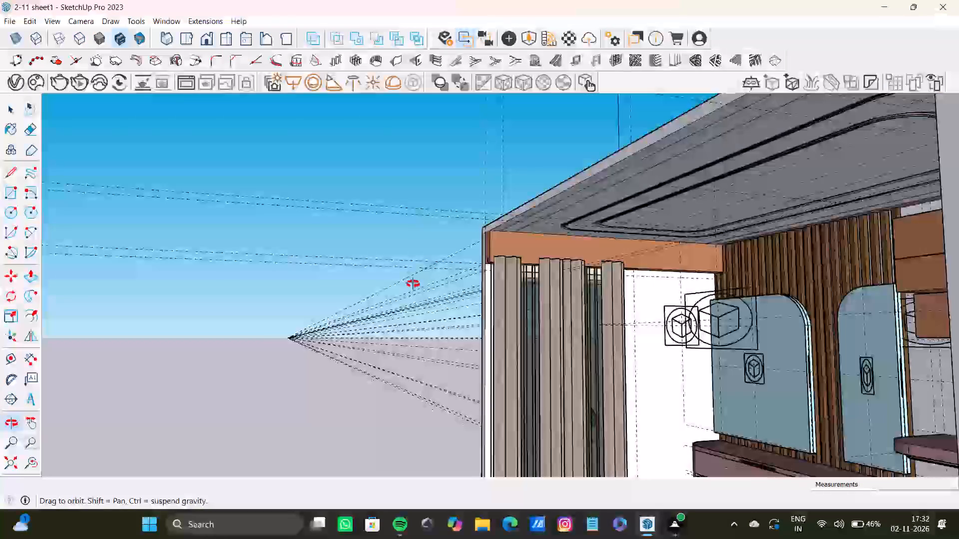
middle_click_drag(413, 284, 463, 249)
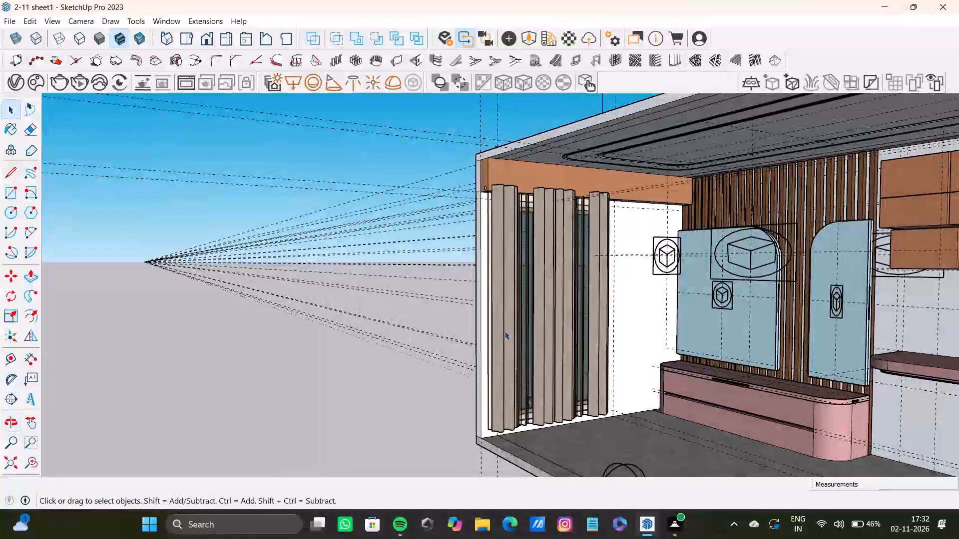
left_click(504, 331)
key("s")
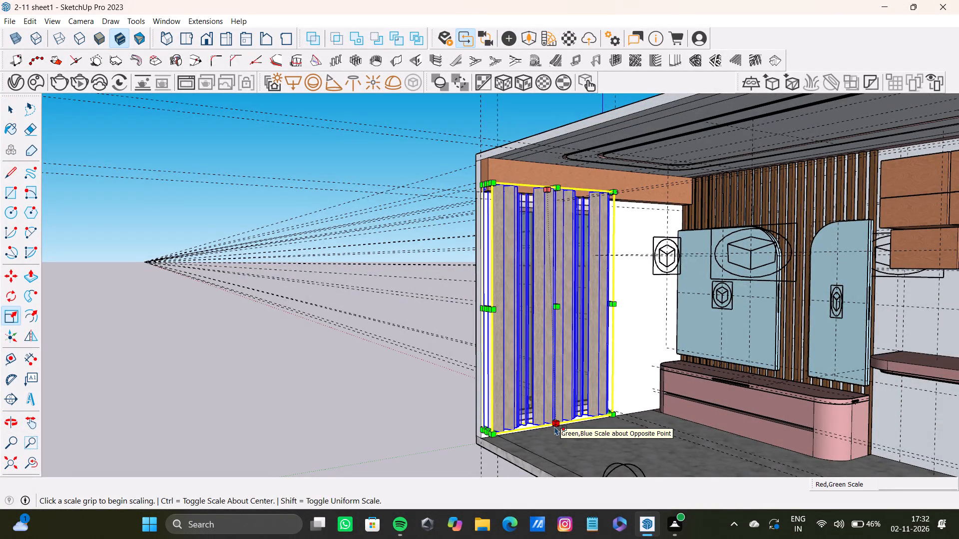
scroll(549, 424, "up", 4)
left_click_drag(549, 423, 549, 423)
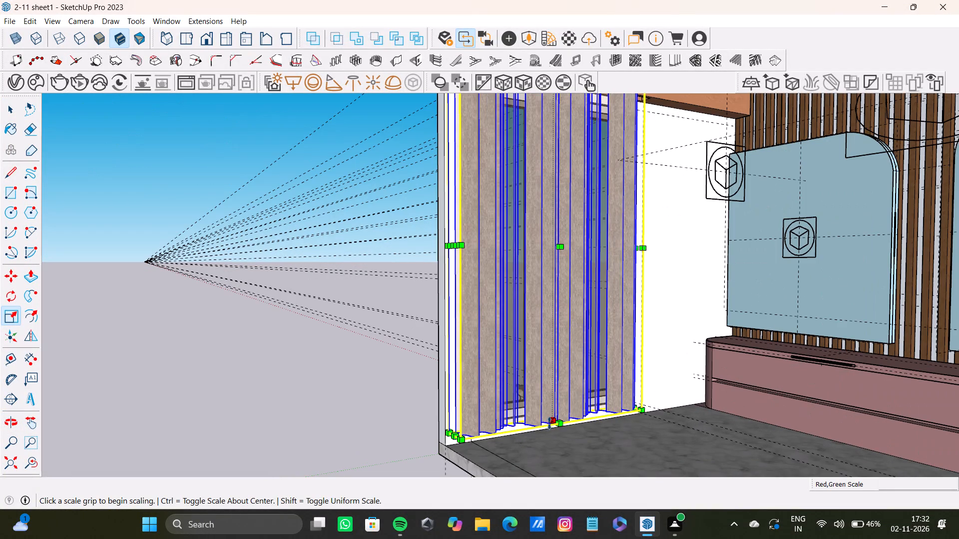
left_click_drag(549, 423, 550, 432)
key("space")
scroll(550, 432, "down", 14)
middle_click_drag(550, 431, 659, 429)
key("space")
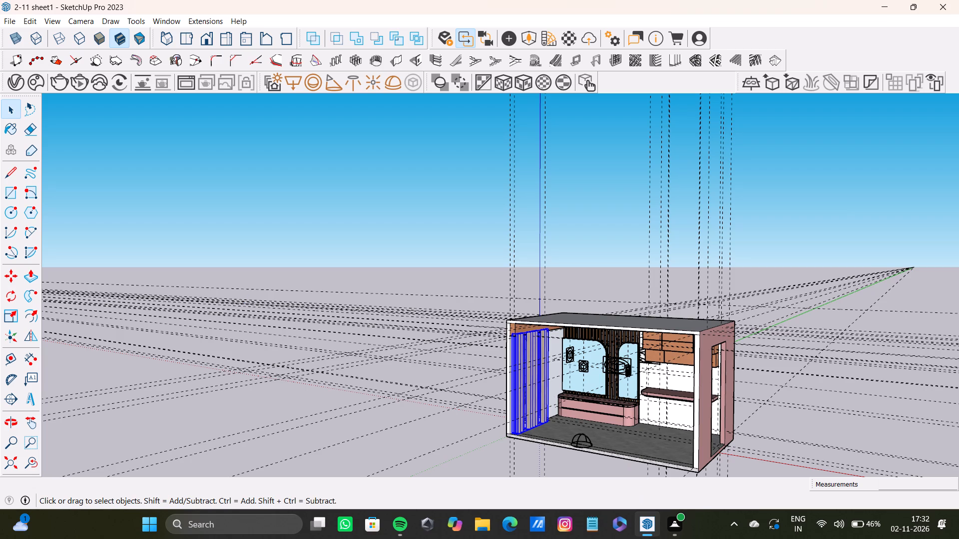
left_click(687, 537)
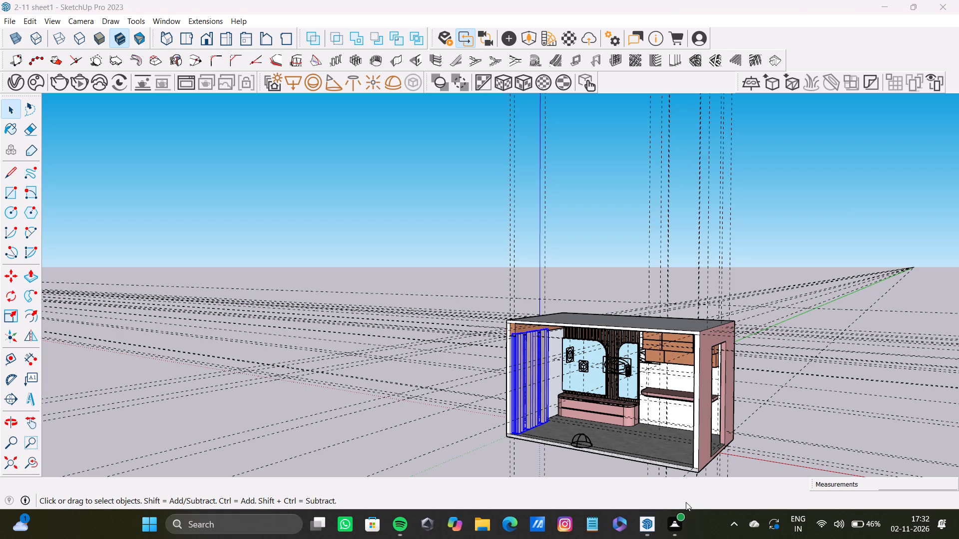
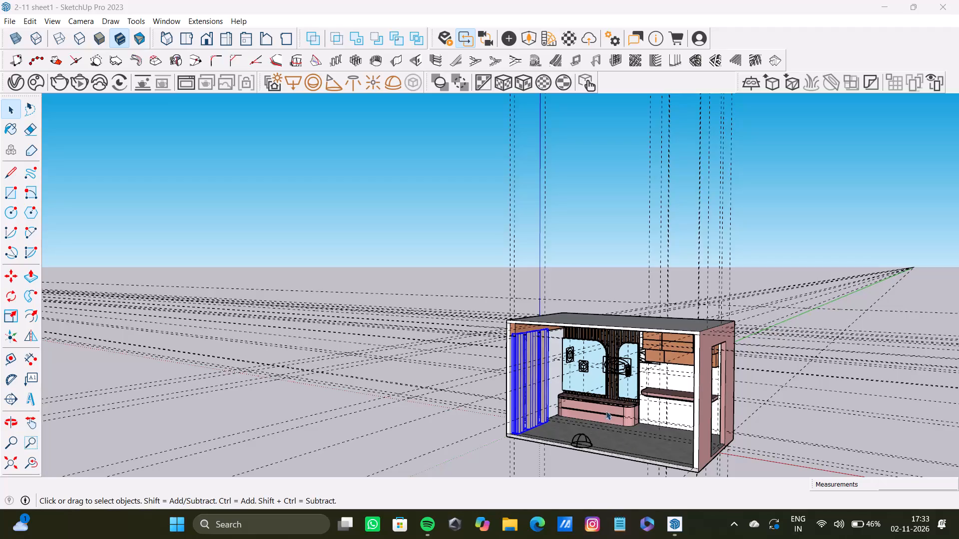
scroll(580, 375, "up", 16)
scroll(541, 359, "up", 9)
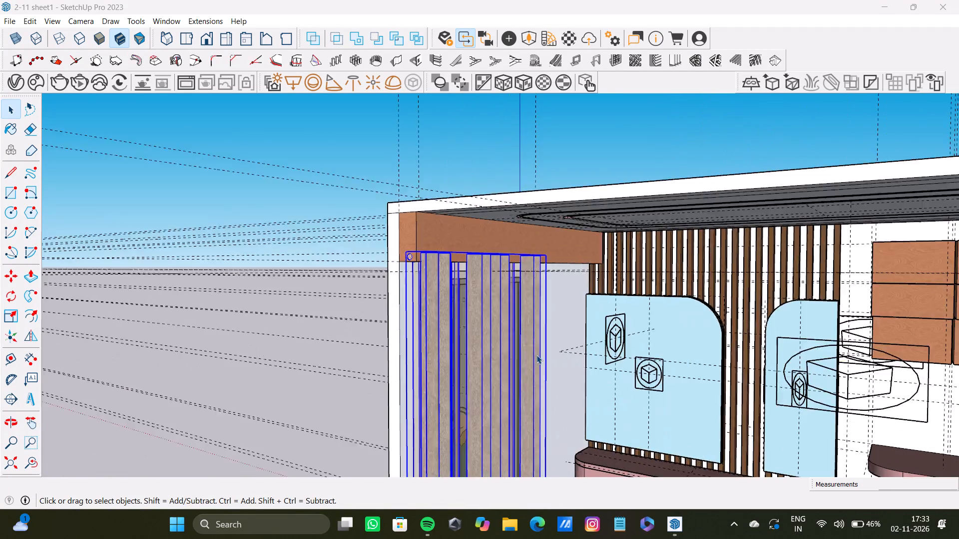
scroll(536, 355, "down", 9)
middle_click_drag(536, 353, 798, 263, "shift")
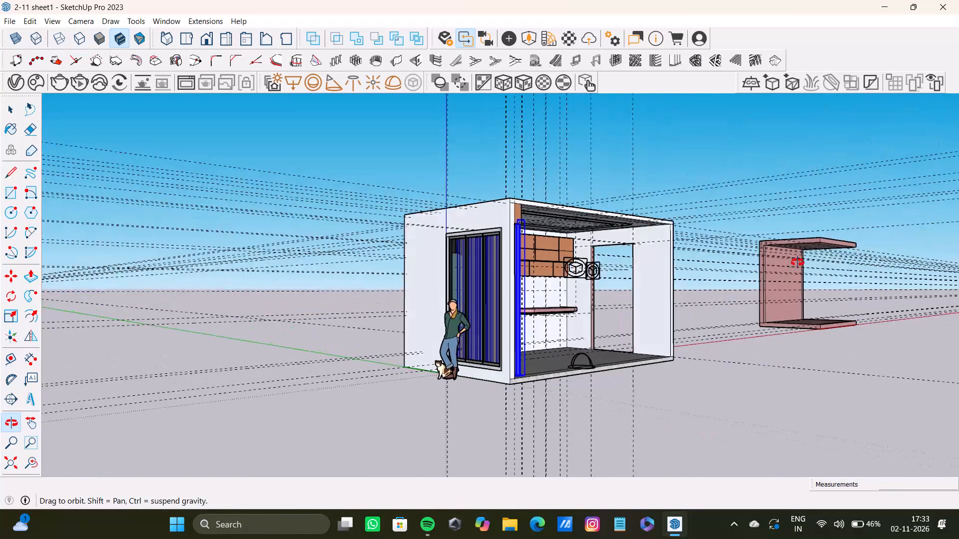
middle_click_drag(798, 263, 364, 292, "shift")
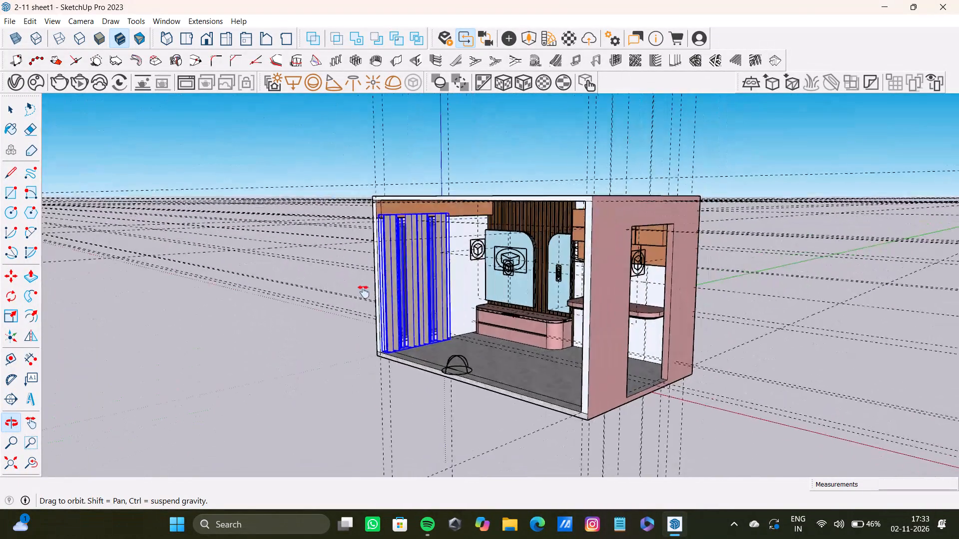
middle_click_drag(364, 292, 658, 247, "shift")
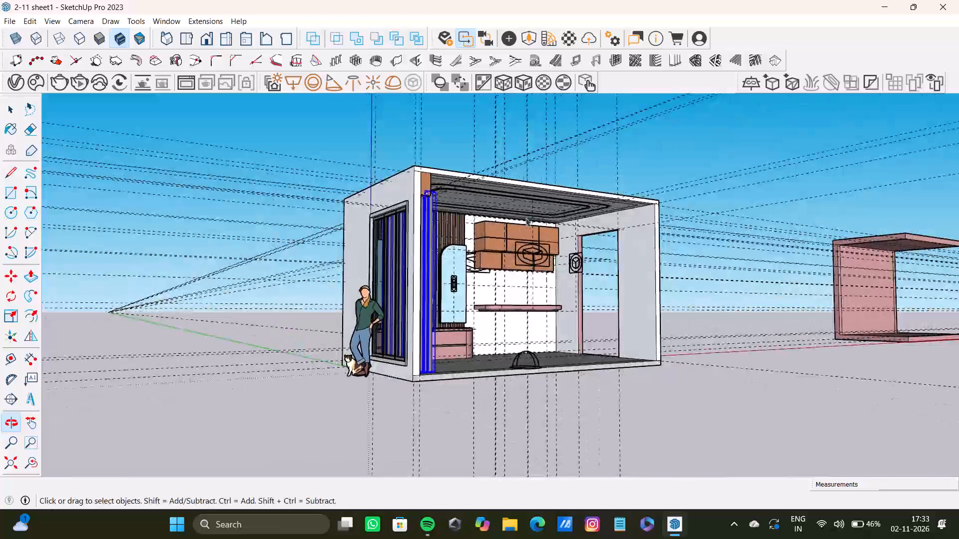
Import the door+(2) model from the Downloads folder and place it on the ground outside the room.
left_click(5, 19)
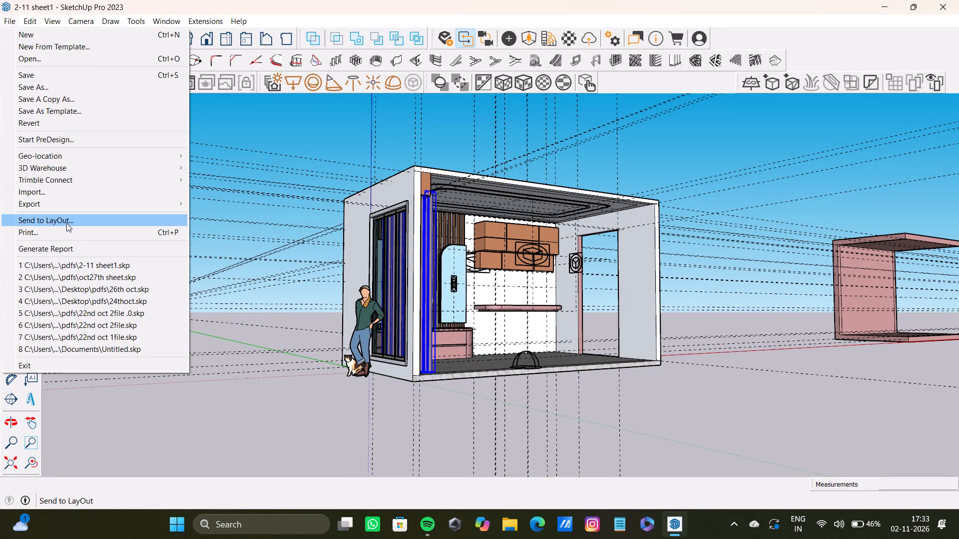
left_click(51, 205)
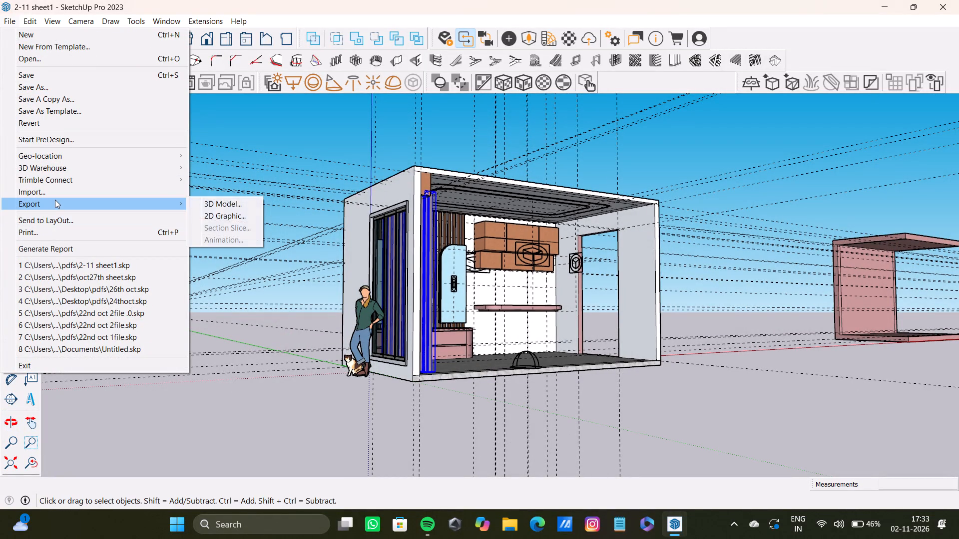
left_click(51, 191)
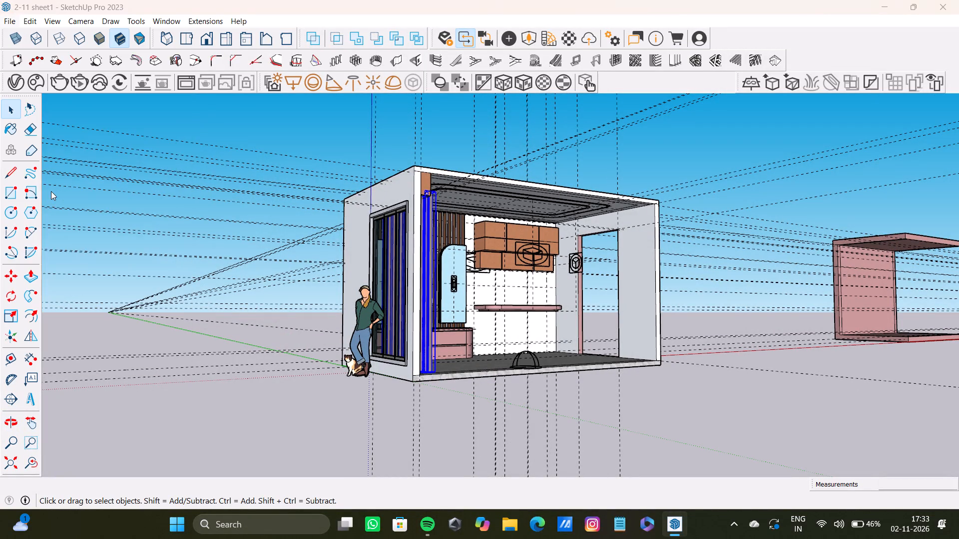
scroll(166, 146, "down", 6)
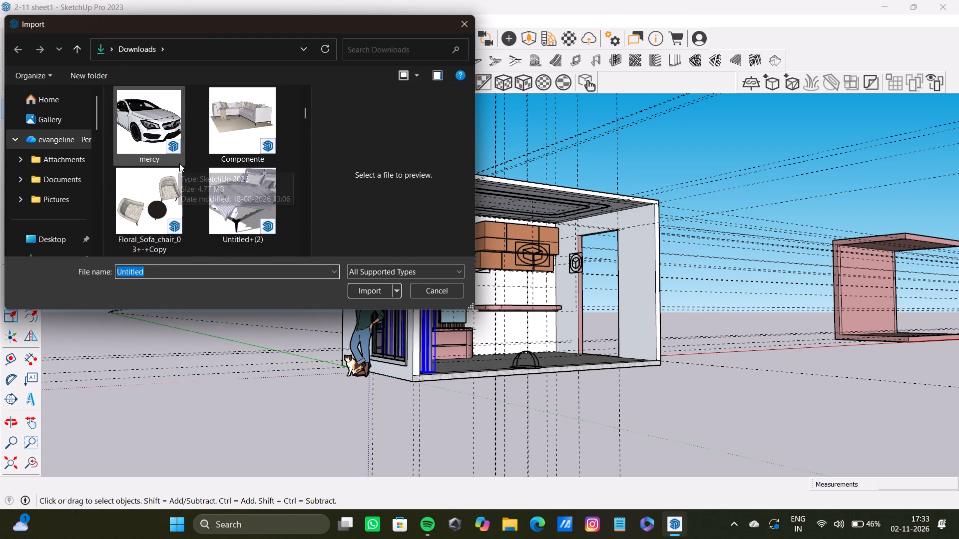
scroll(179, 163, "down", 13)
scroll(182, 160, "up", 2)
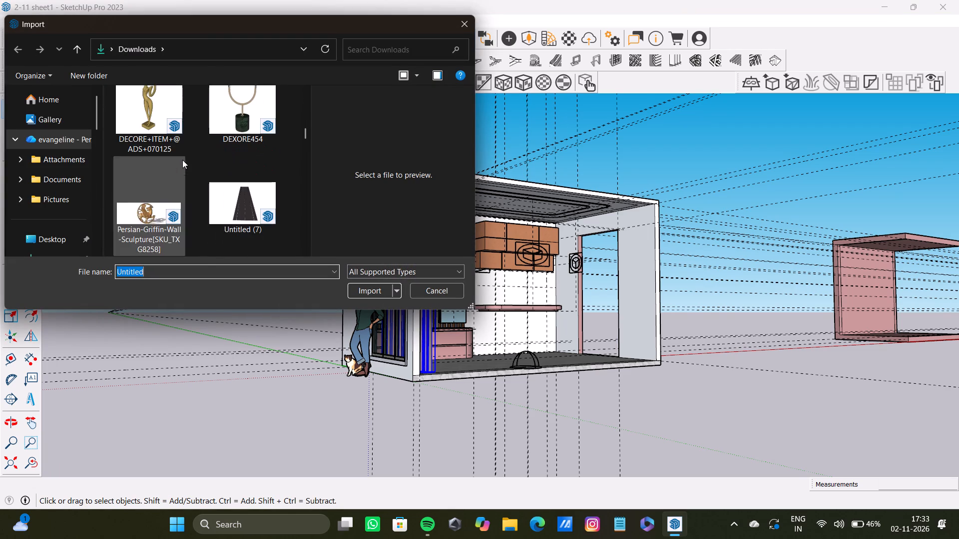
scroll(182, 160, "up", 3)
scroll(182, 160, "down", 7)
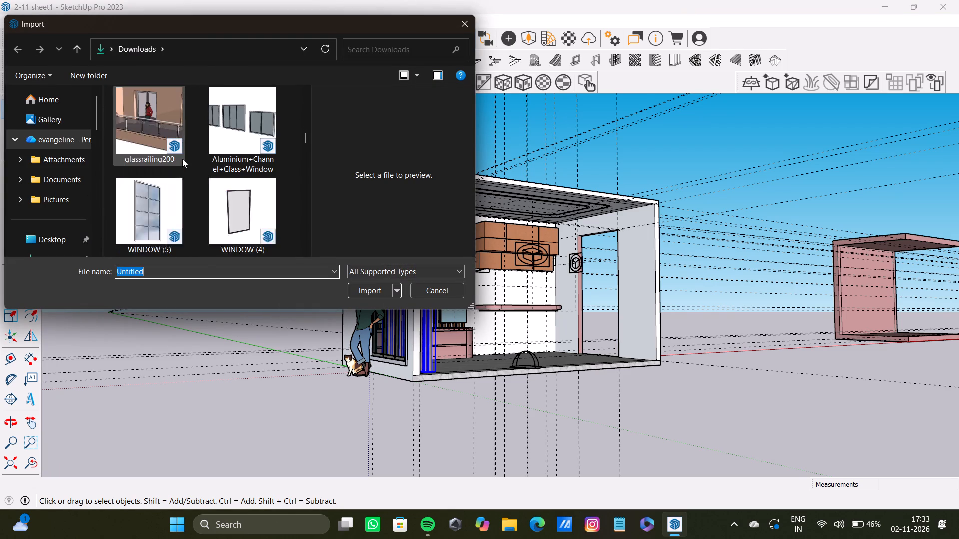
scroll(182, 159, "down", 2)
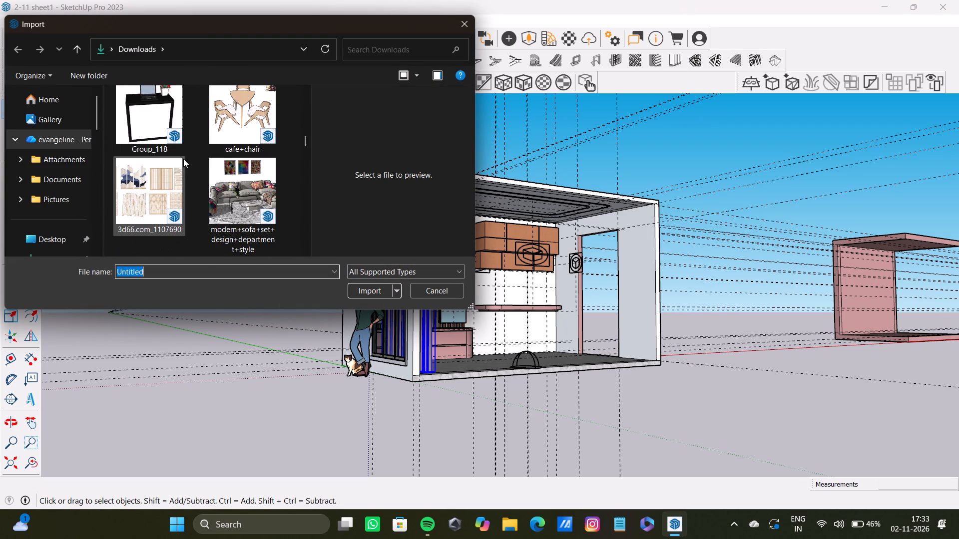
scroll(184, 159, "down", 3)
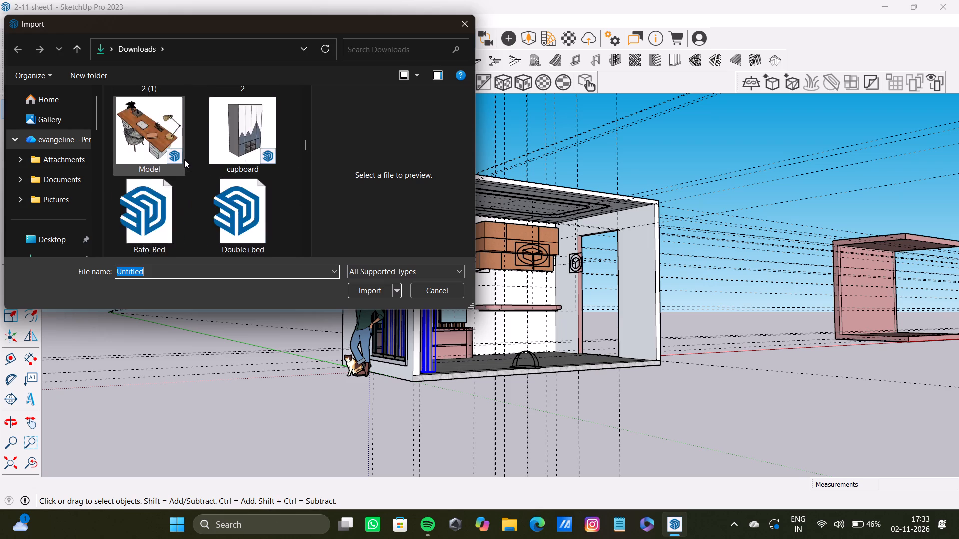
scroll(184, 159, "down", 10)
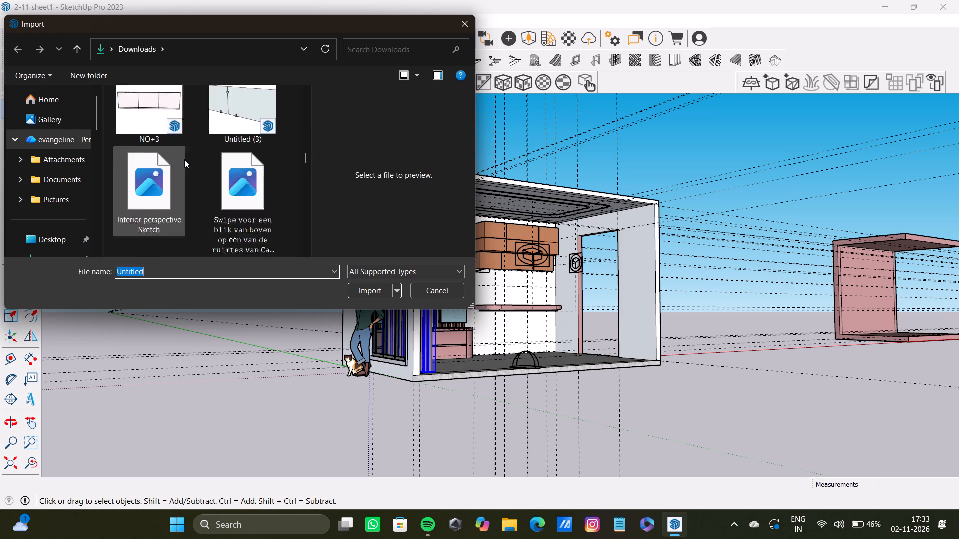
scroll(184, 159, "down", 7)
scroll(184, 159, "up", 2)
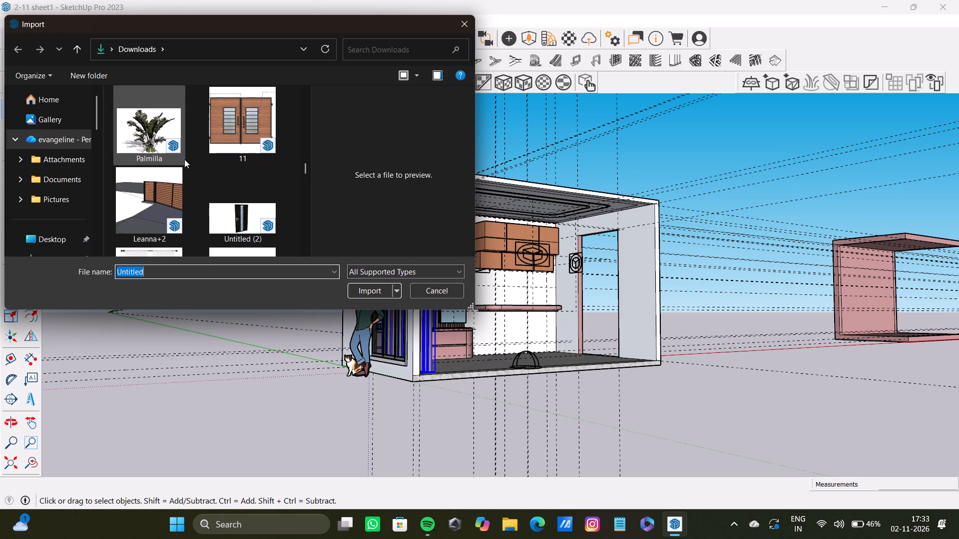
scroll(184, 159, "up", 1)
scroll(184, 159, "down", 4)
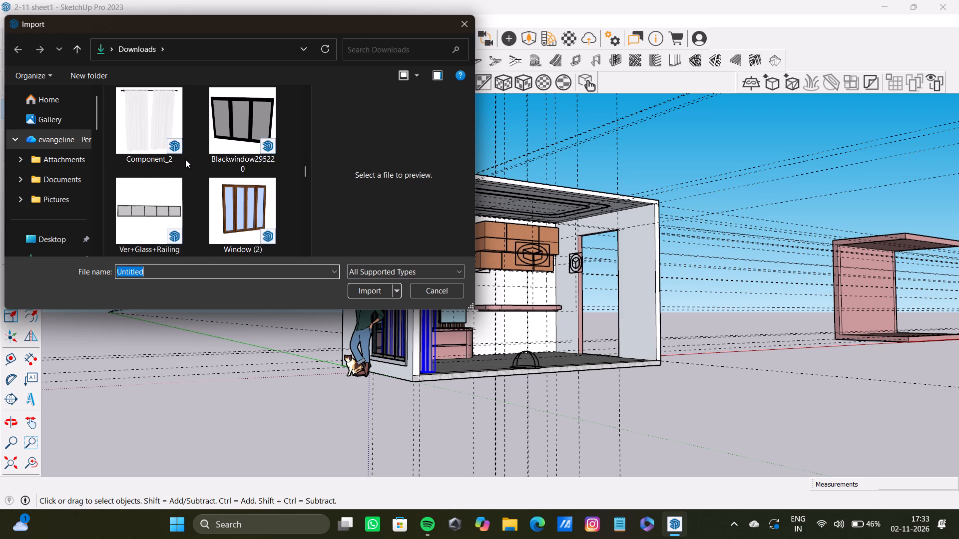
scroll(185, 159, "down", 2)
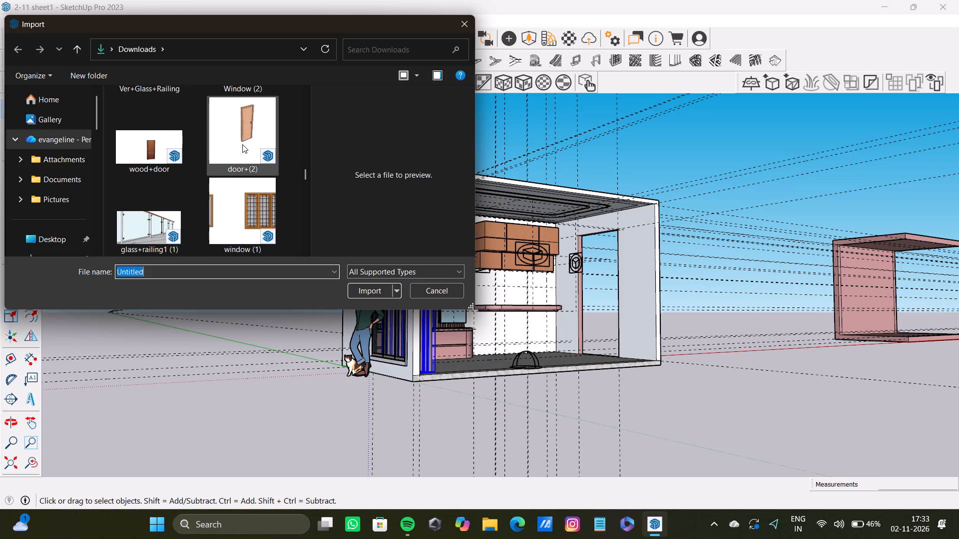
left_click(245, 138)
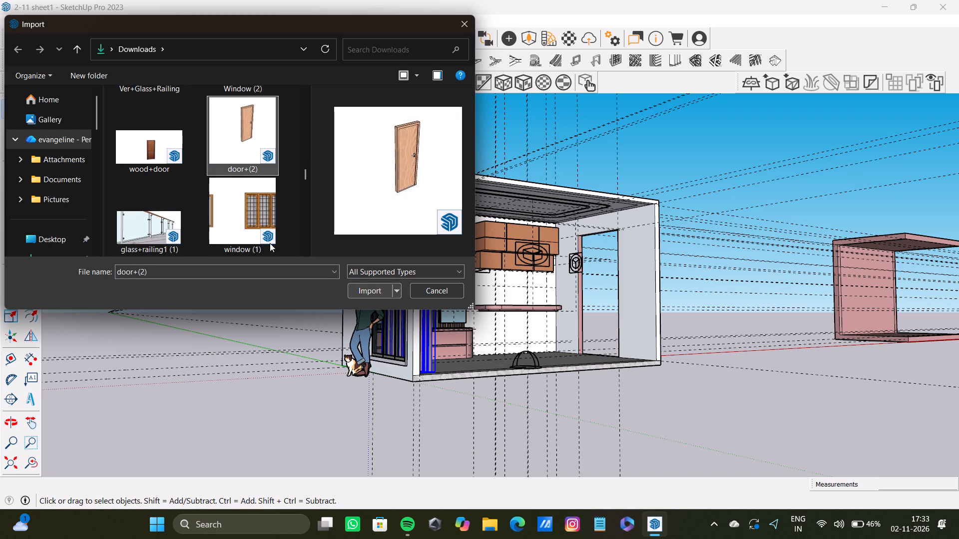
left_click(125, 137)
left_click(224, 140)
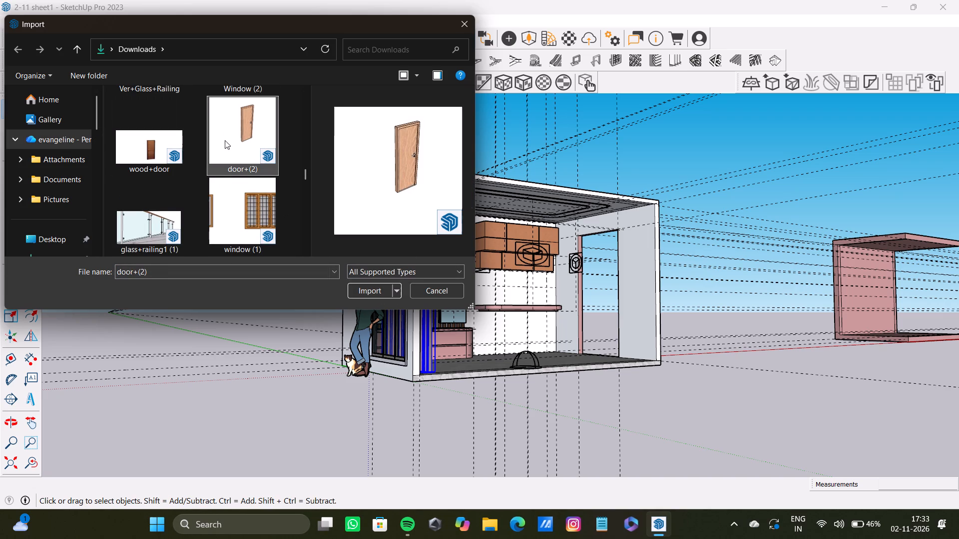
left_click(369, 286)
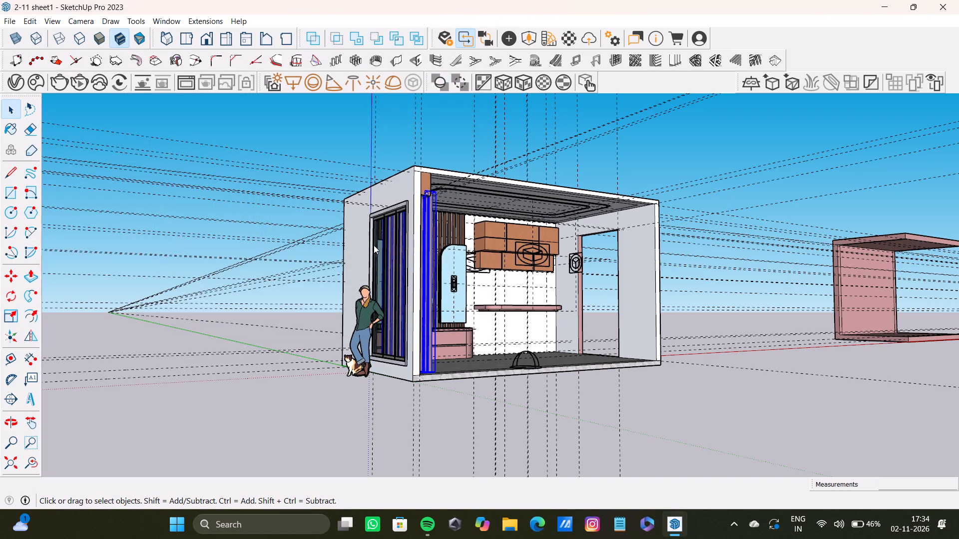
scroll(196, 357, "down", 4)
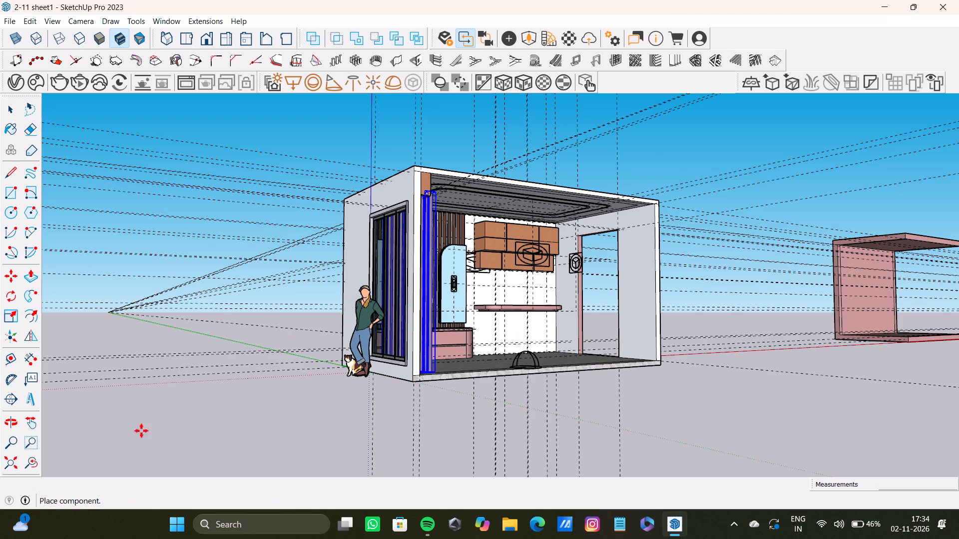
left_click(263, 424)
key("space")
left_click(243, 186)
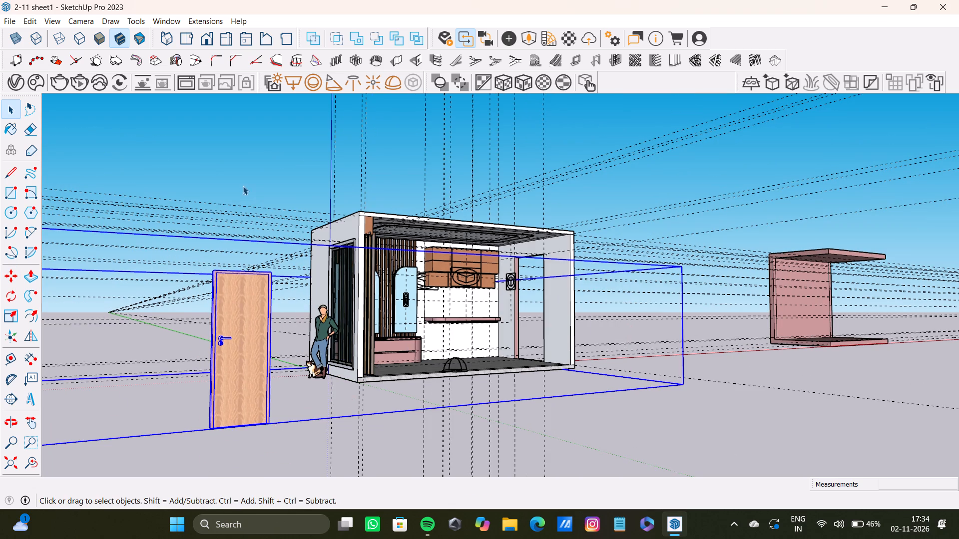
Open the imported door component and rotate the door 90° about the vertical axis at its top handle-side corner.
scroll(265, 318, "up", 5)
middle_click_drag(268, 315, 263, 288)
middle_click_drag(260, 297, 228, 306)
key("q")
scroll(172, 279, "up", 3)
scroll(229, 279, "down", 5)
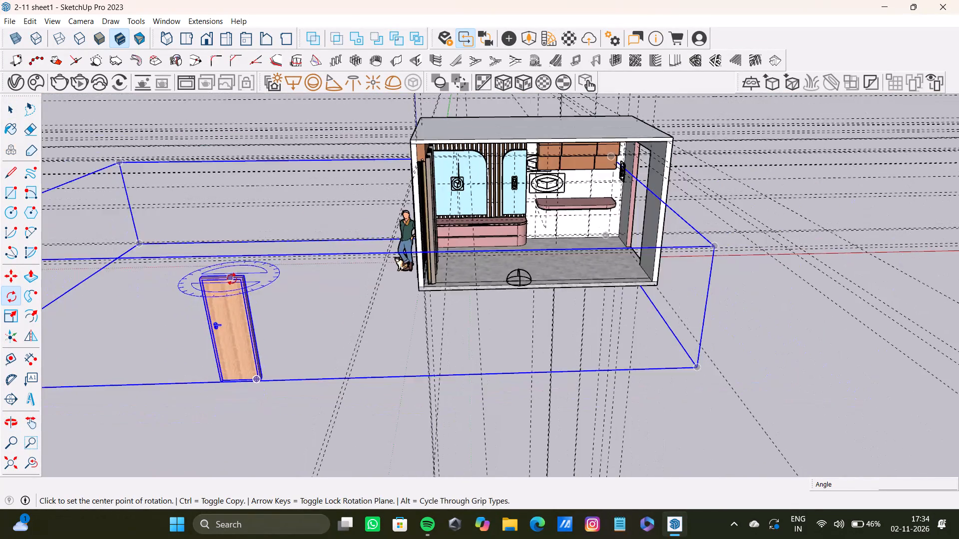
scroll(232, 279, "down", 3)
key("v")
key("space")
left_click(244, 154)
triple_click(238, 335)
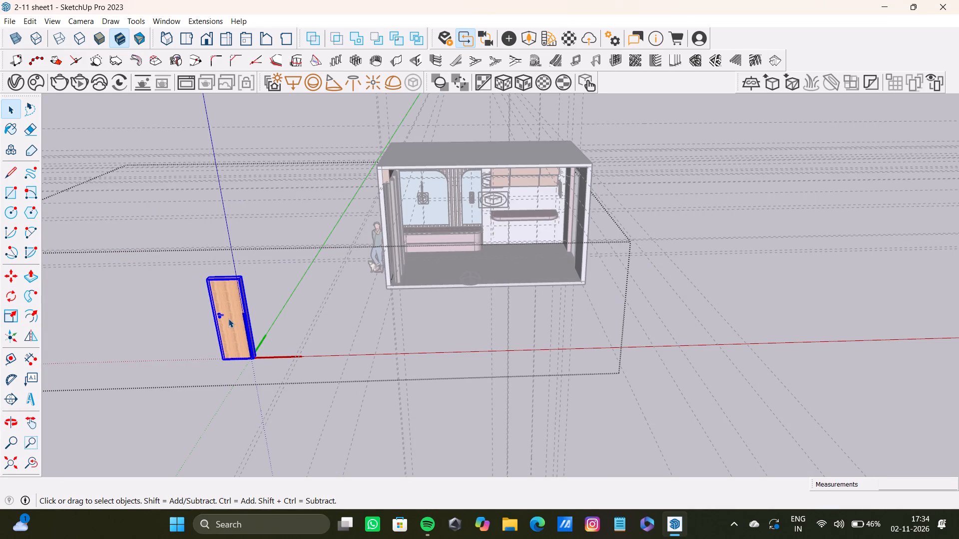
key("q")
scroll(210, 286, "up", 10)
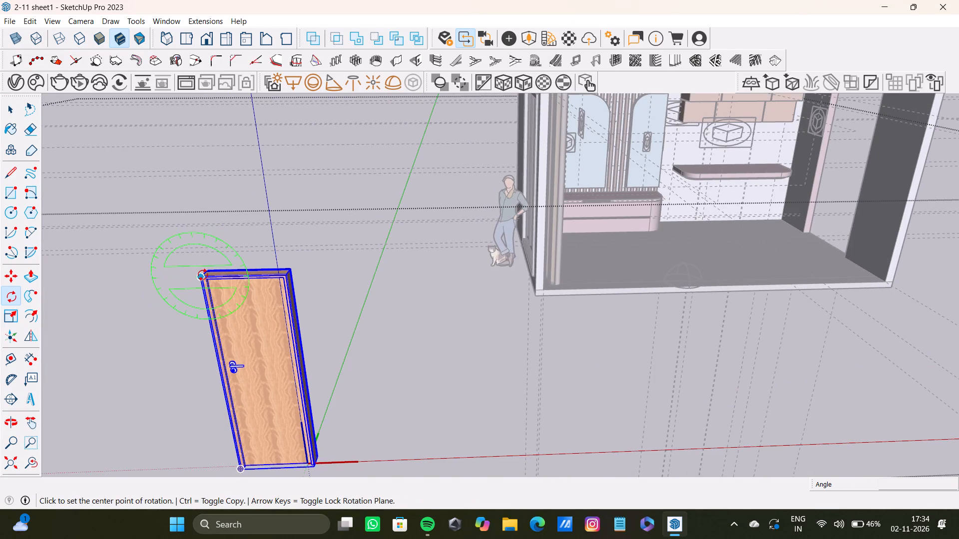
key("Up")
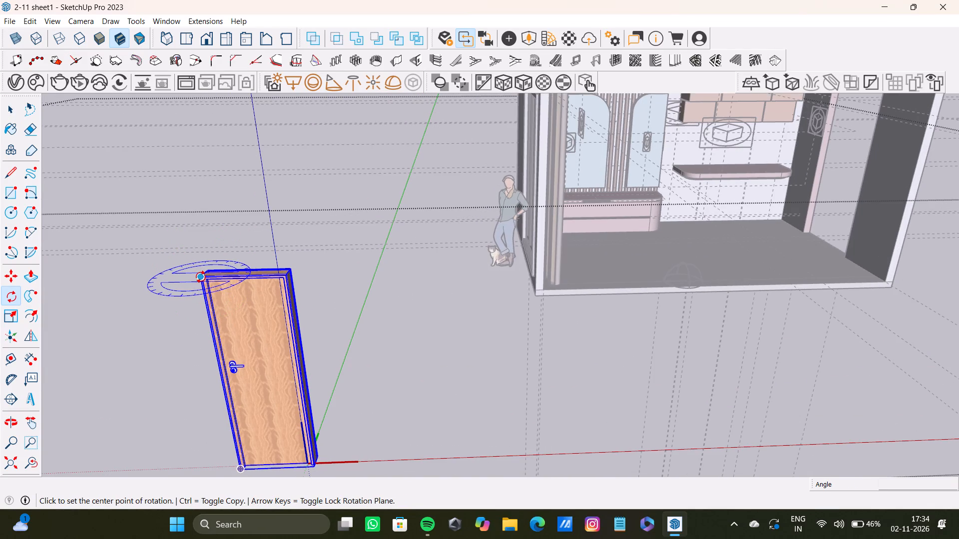
left_click(200, 277)
left_click(287, 276)
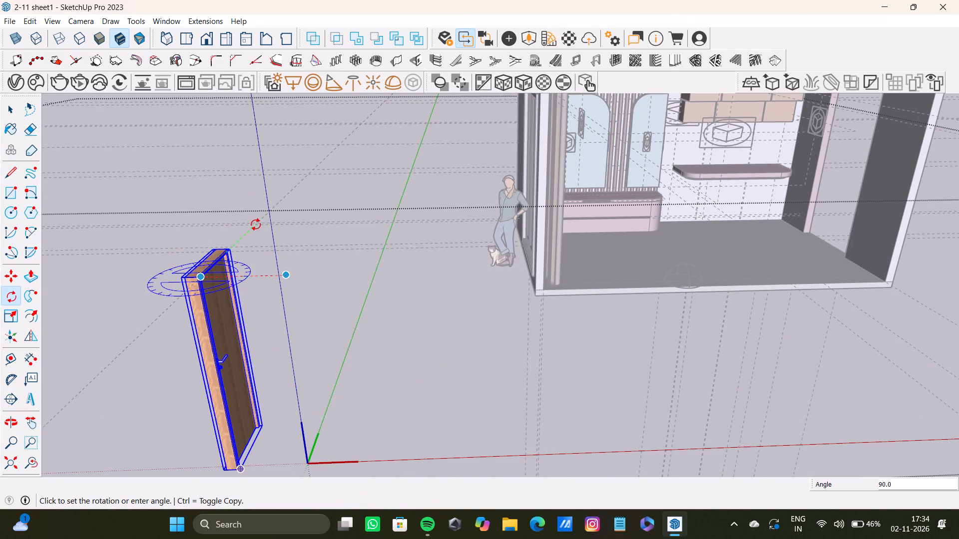
left_click(256, 225)
key("space")
Move the door by its bottom corner, about 35', to the bottom corner of the doorway opening in the pink wall.
scroll(334, 295, "down", 4)
middle_click_drag(383, 335, 28, 287)
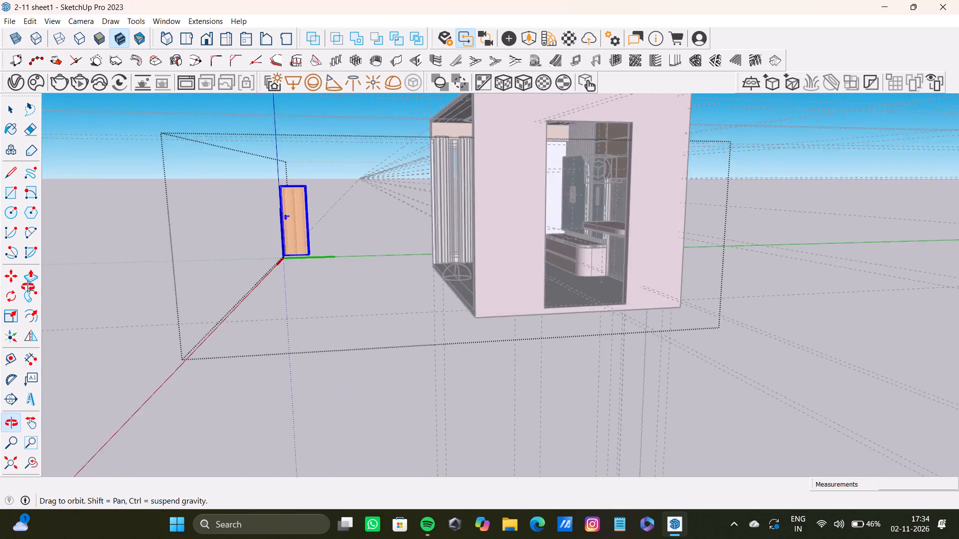
middle_click_drag(28, 287, 0, 276)
scroll(305, 276, "up", 3)
scroll(354, 218, "down", 2)
middle_click_drag(359, 228, 364, 273)
scroll(328, 196, "up", 3)
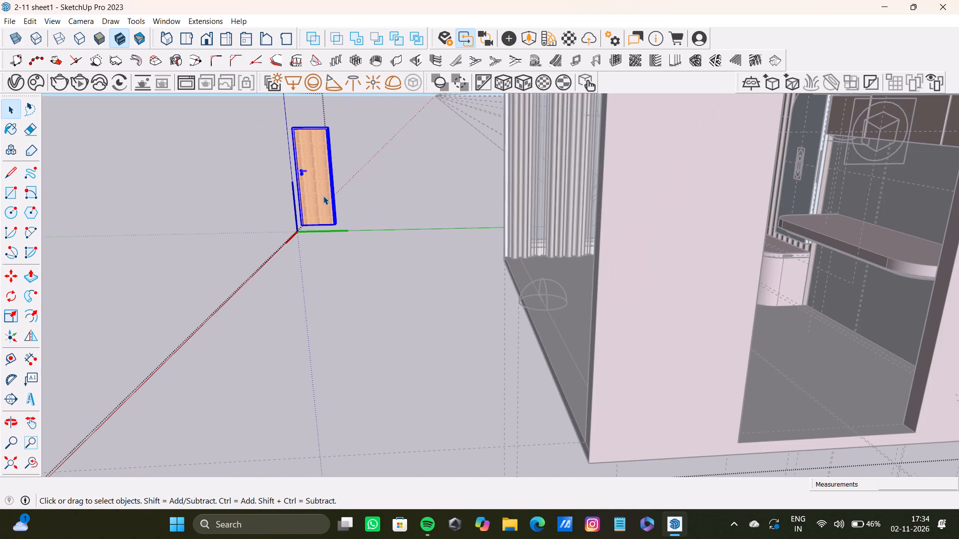
key("m")
left_click(333, 225)
scroll(703, 349, "down", 9)
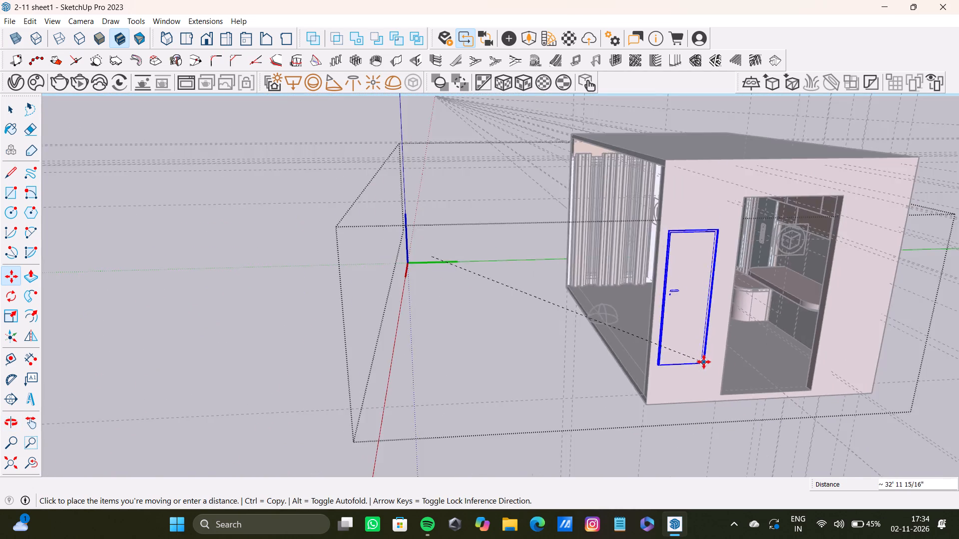
middle_click_drag(701, 359, 453, 340, "shift")
scroll(576, 381, "up", 19)
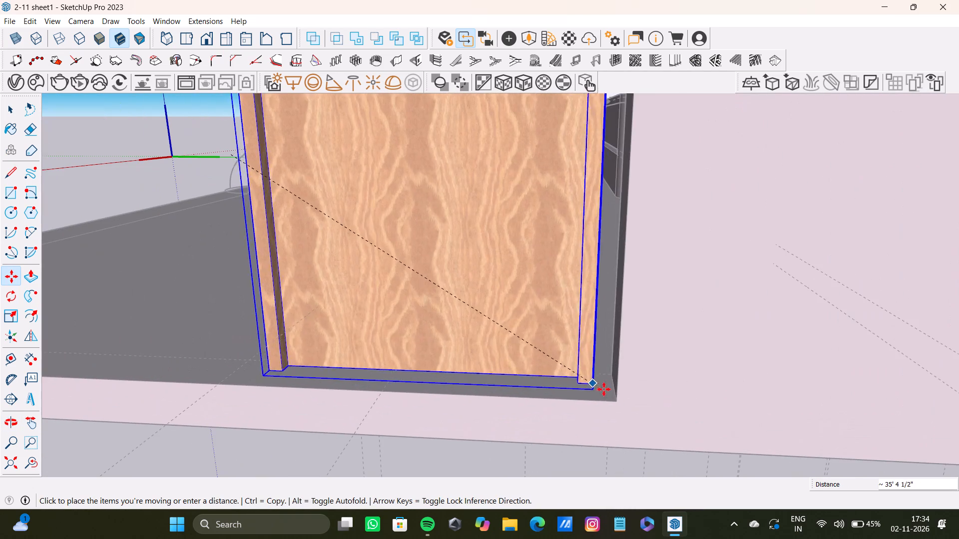
left_click(615, 398)
Scale the door's width by about 2.06 from its handle side so it spans the doorway opening.
scroll(522, 355, "down", 18)
middle_click_drag(412, 301, 425, 375)
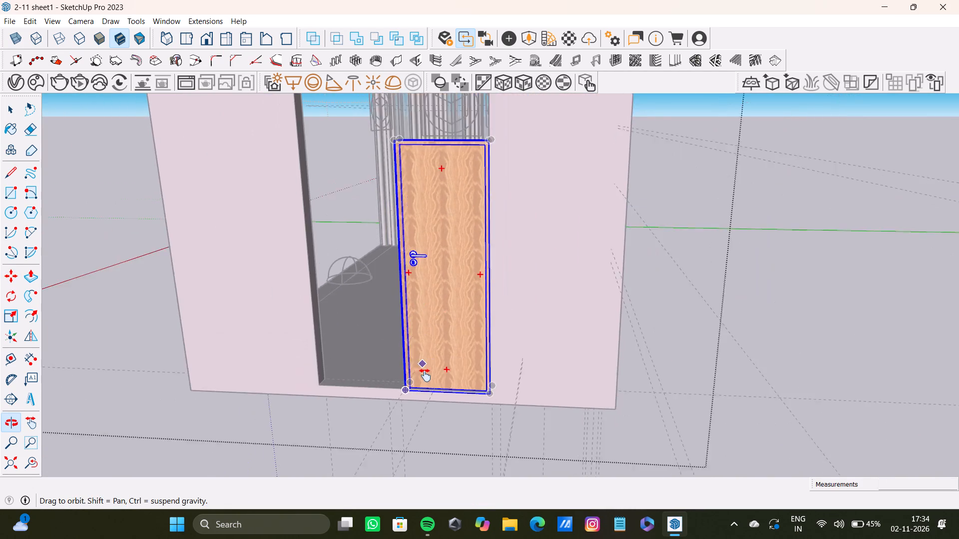
middle_click_drag(425, 375, 466, 406)
key("s")
scroll(425, 293, "down", 3)
middle_click_drag(435, 324, 541, 330)
scroll(547, 320, "up", 7)
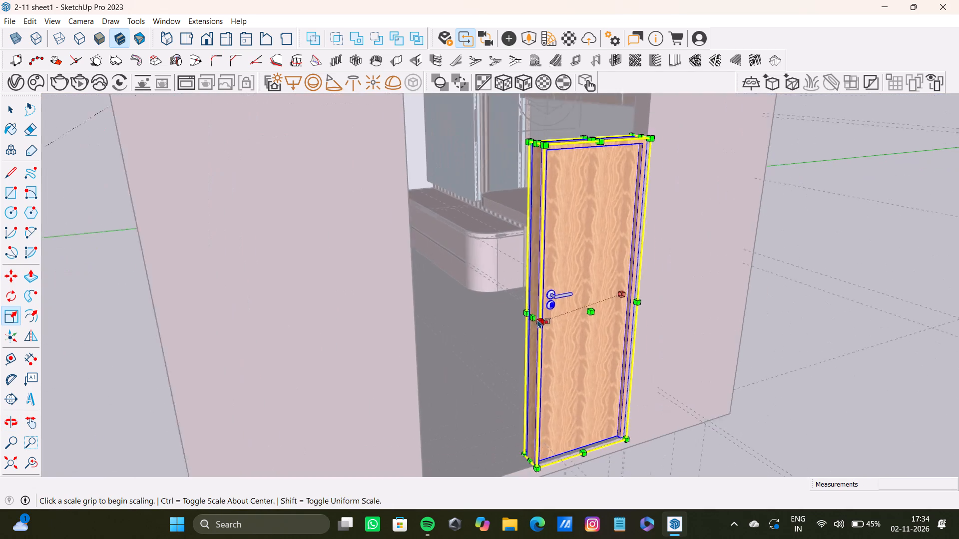
scroll(537, 319, "up", 1)
left_click_drag(531, 318, 397, 330)
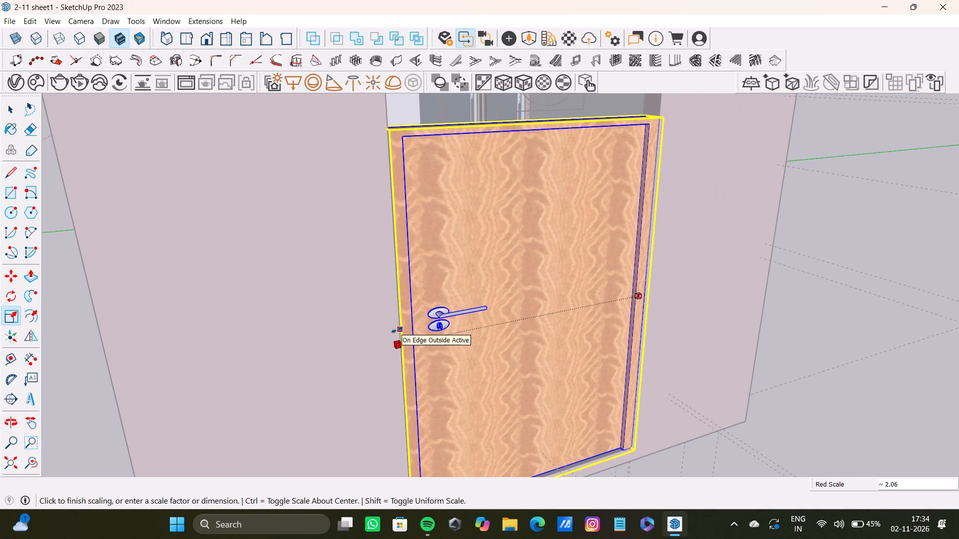
left_click_drag(397, 330, 403, 327)
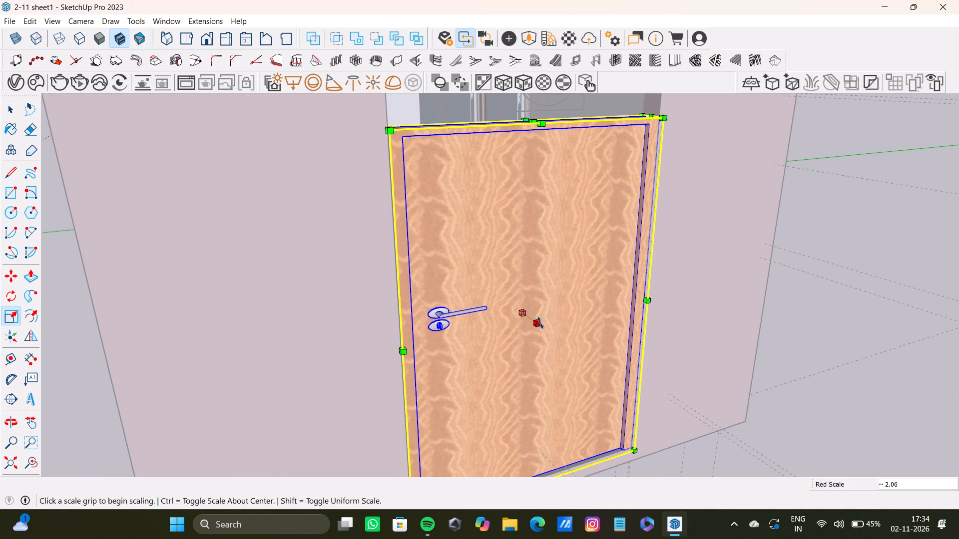
left_click_drag(538, 321, 530, 320)
scroll(531, 318, "down", 9)
middle_click_drag(533, 318, 535, 337, "shift")
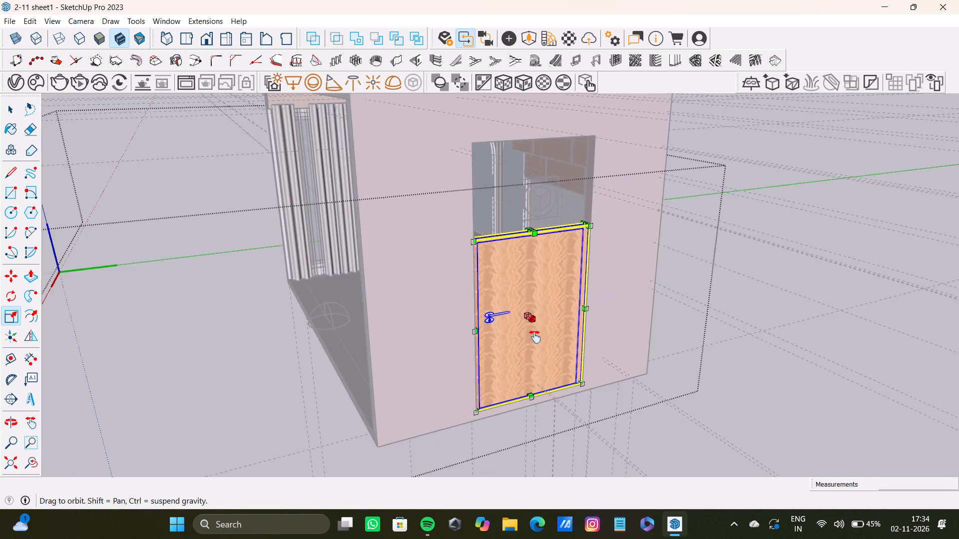
Scale the door's height upward from its top edge until it reaches the top of the doorway opening.
middle_click_drag(535, 337, 564, 377, "shift")
scroll(572, 293, "up", 2)
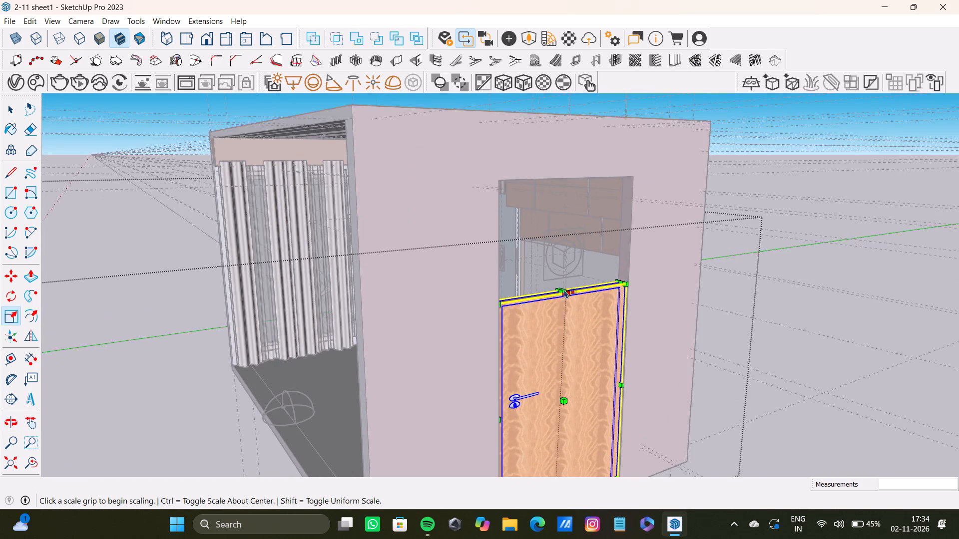
scroll(564, 289, "up", 6)
left_click_drag(562, 294, 536, 168)
scroll(540, 196, "down", 9)
middle_click_drag(549, 238, 569, 331, "shift")
left_click_drag(581, 298, 556, 225)
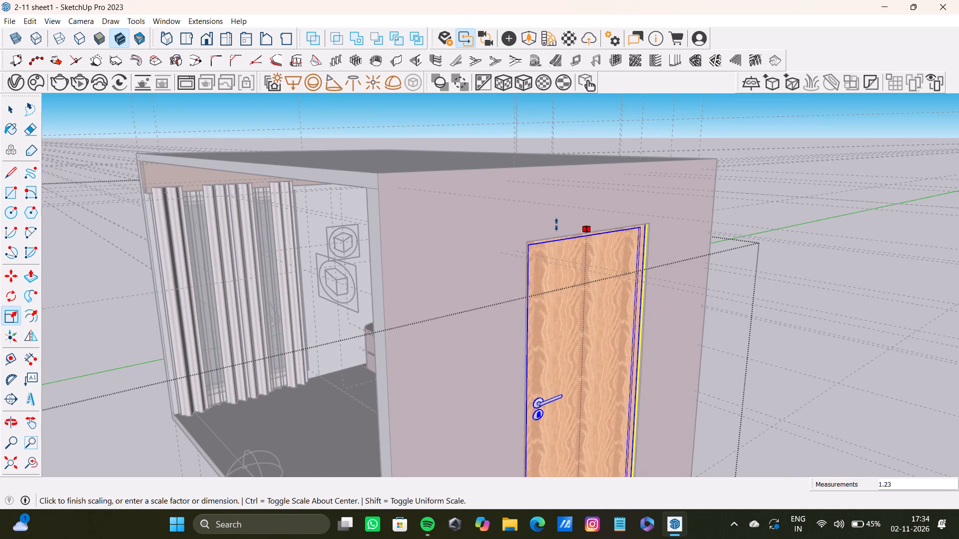
left_click_drag(556, 225, 554, 239)
scroll(596, 384, "down", 5)
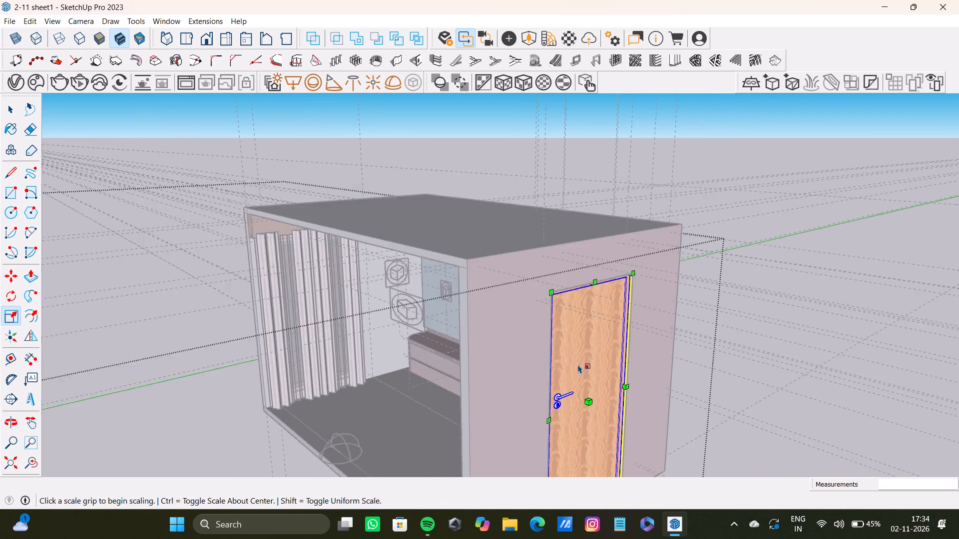
scroll(578, 364, "down", 3)
middle_click_drag(558, 364, 593, 289, "shift")
left_click(728, 252)
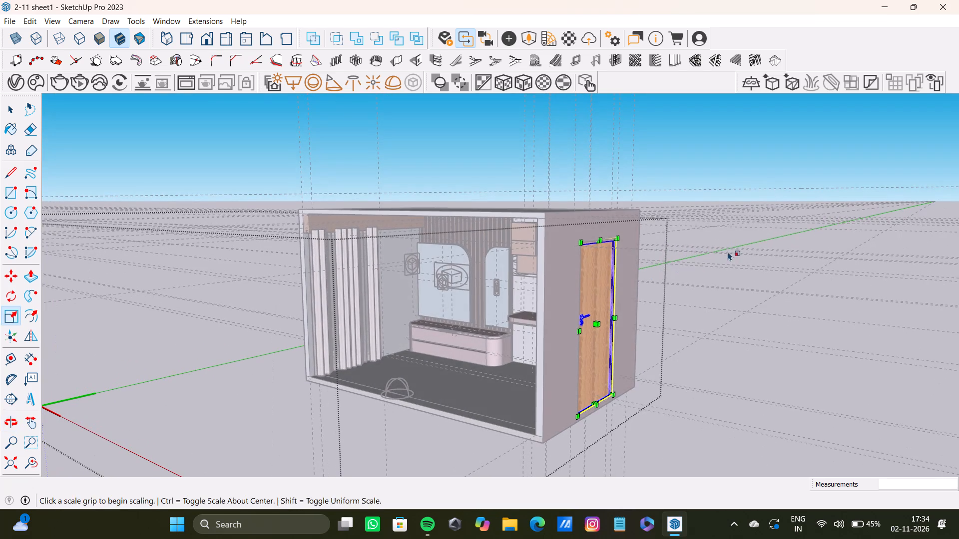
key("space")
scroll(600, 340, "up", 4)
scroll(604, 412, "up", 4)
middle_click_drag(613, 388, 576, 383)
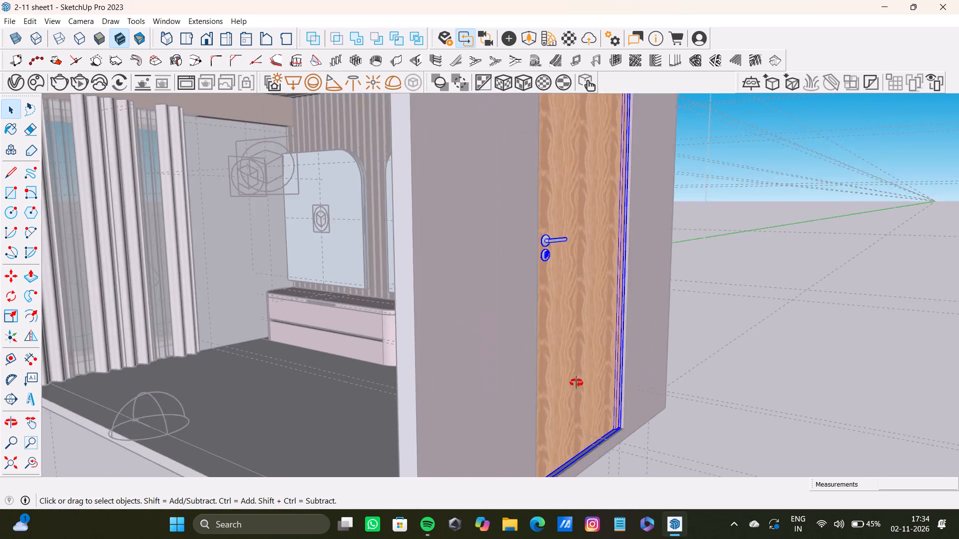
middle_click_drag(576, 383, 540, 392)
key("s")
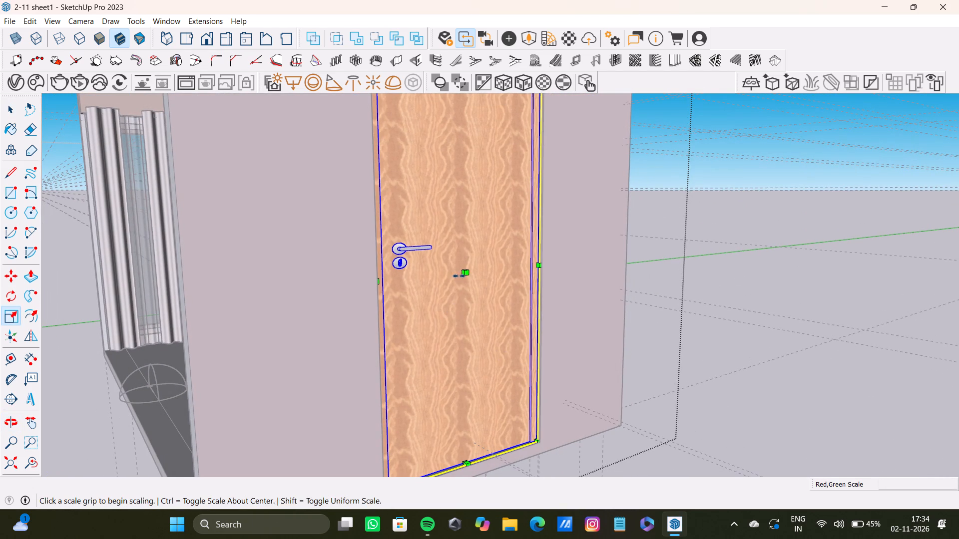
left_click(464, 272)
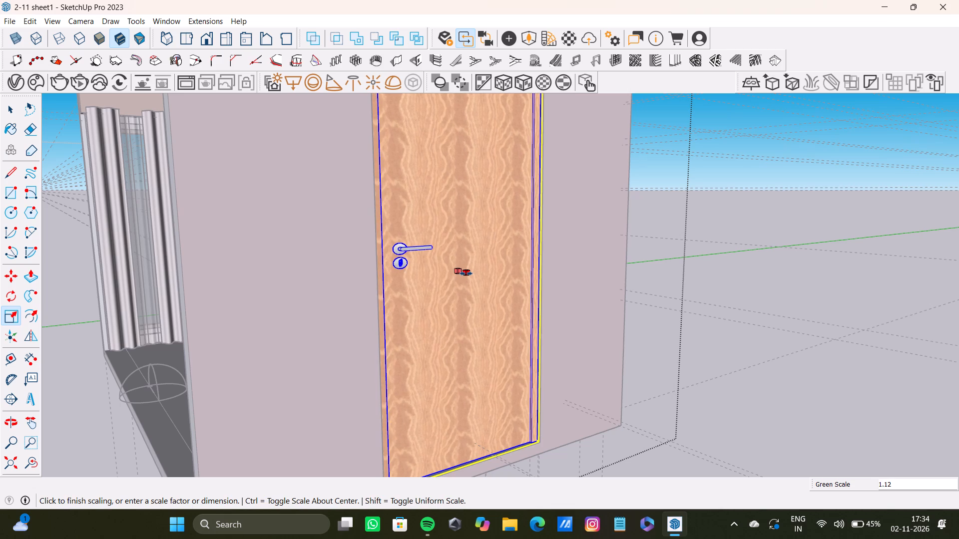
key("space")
Close the door component for editing and clear the selection.
scroll(461, 301, "down", 14)
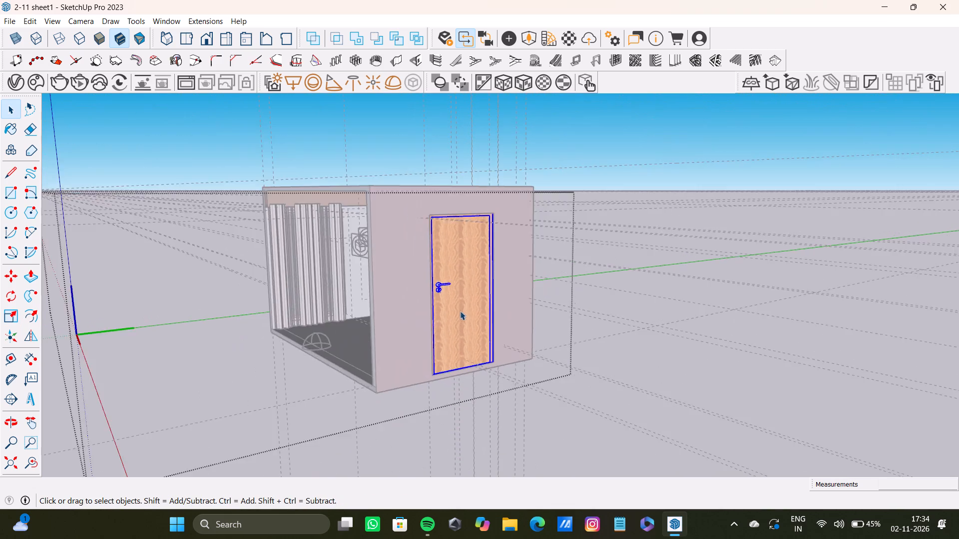
middle_click_drag(460, 311, 591, 323)
key("space")
left_click(652, 228)
Examine the room interior through its open side, including the fitted door, ceiling, curtains and the panelled cabinet wall.
scroll(495, 310, "down", 5)
middle_click_drag(488, 321, 784, 299)
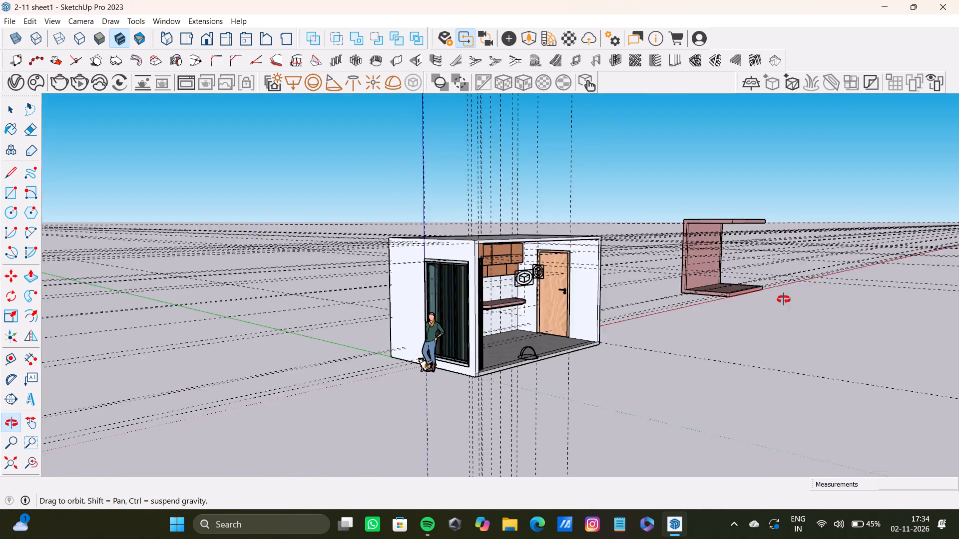
middle_click_drag(784, 299, 548, 305)
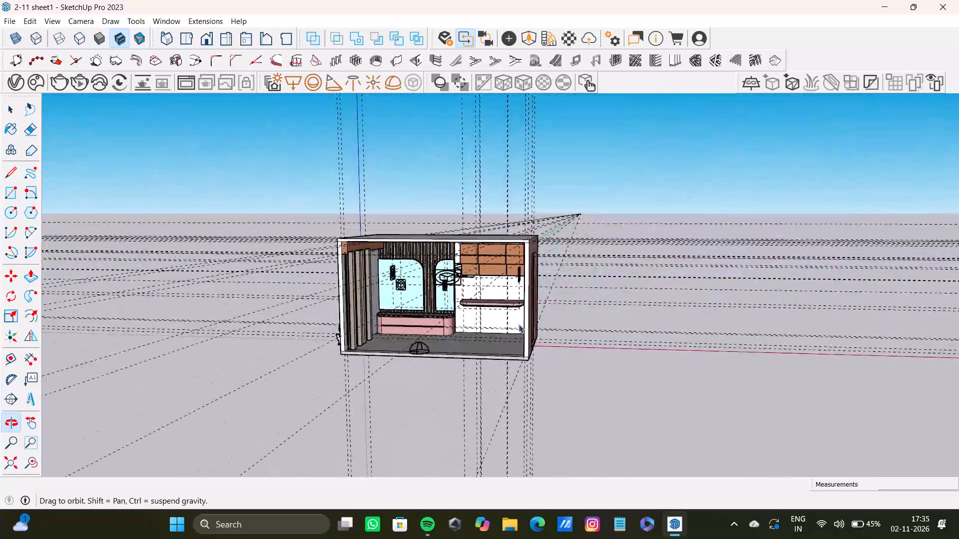
scroll(449, 329, "up", 8)
scroll(436, 307, "down", 3, "shift")
middle_click_drag(436, 307, 426, 263, "shift")
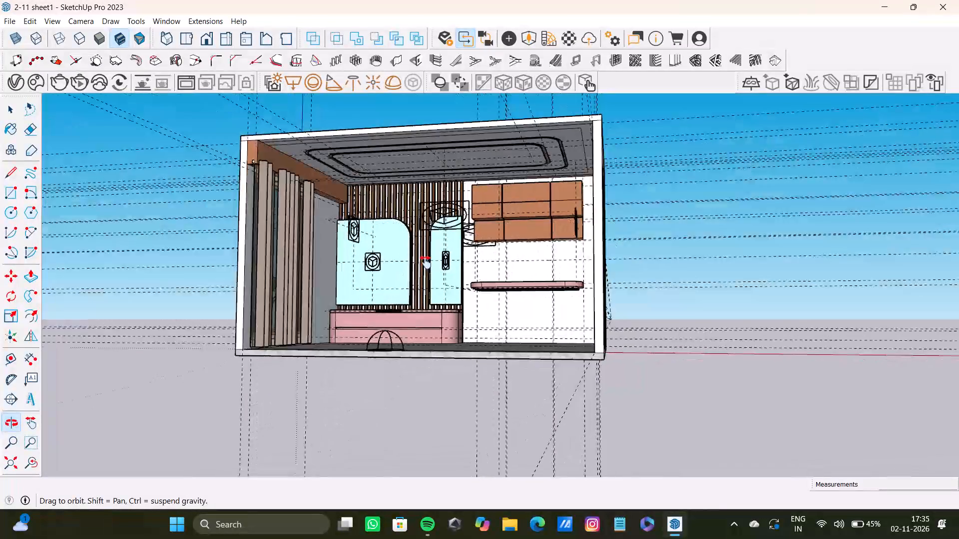
middle_click_drag(426, 263, 562, 302, "shift")
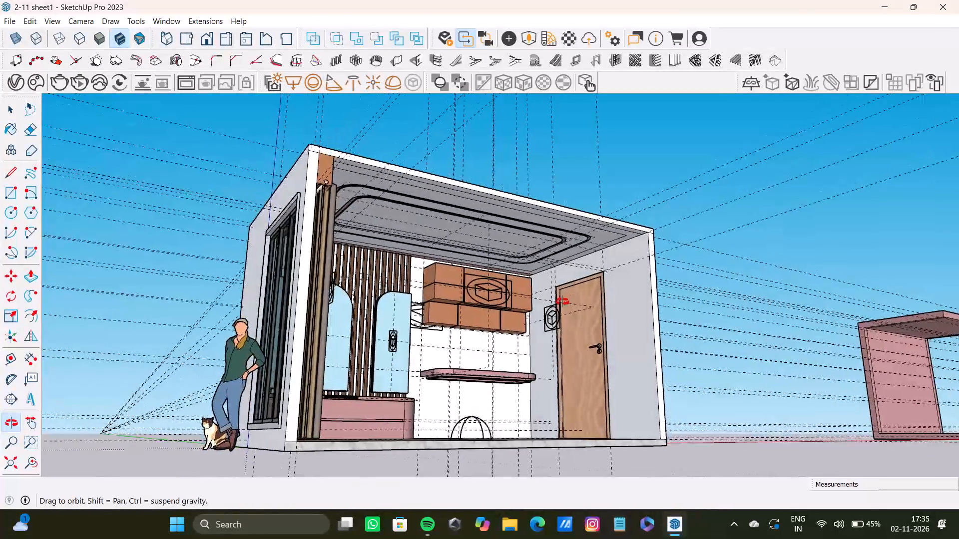
middle_click_drag(562, 302, 454, 349, "shift")
scroll(454, 349, "up", 3)
middle_click_drag(454, 348, 502, 290, "shift")
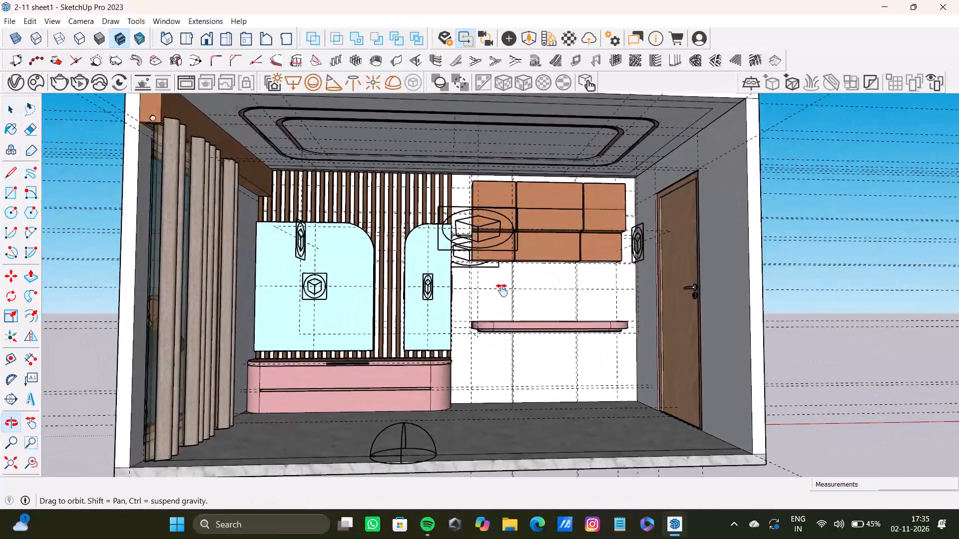
middle_click_drag(502, 290, 467, 300, "shift")
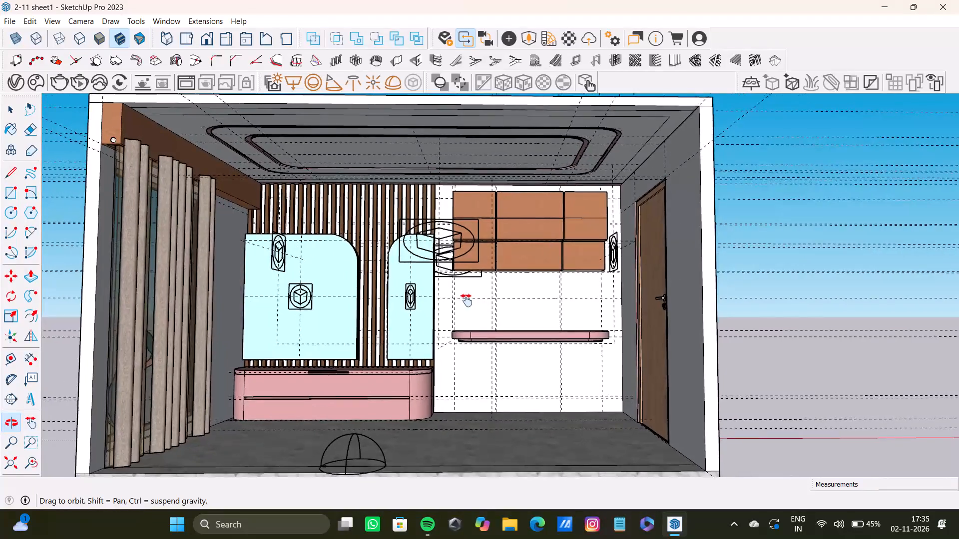
middle_click_drag(467, 300, 452, 304, "shift")
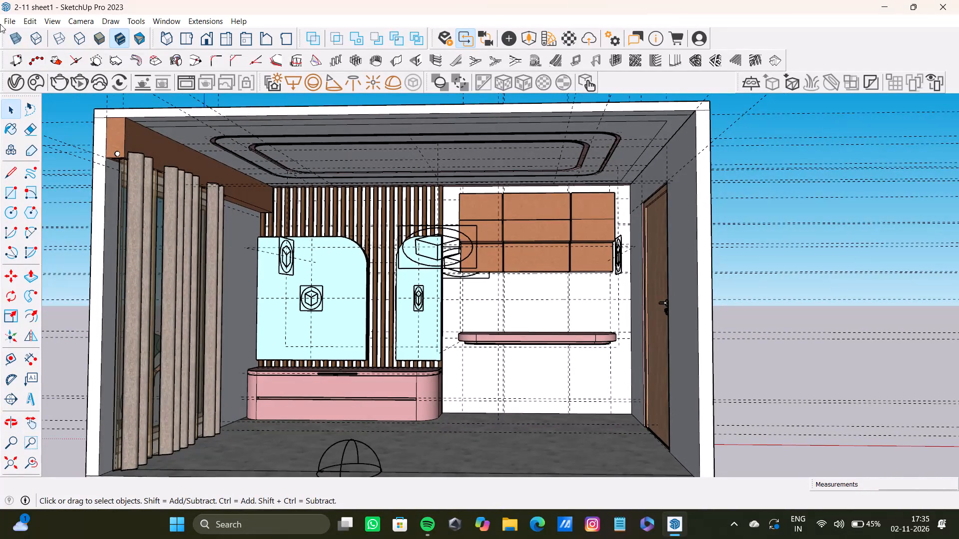
Import the Group_12 (1) TV model from the Downloads folder and place it against the larger light-blue panel on the slatted wall.
left_click(4, 19)
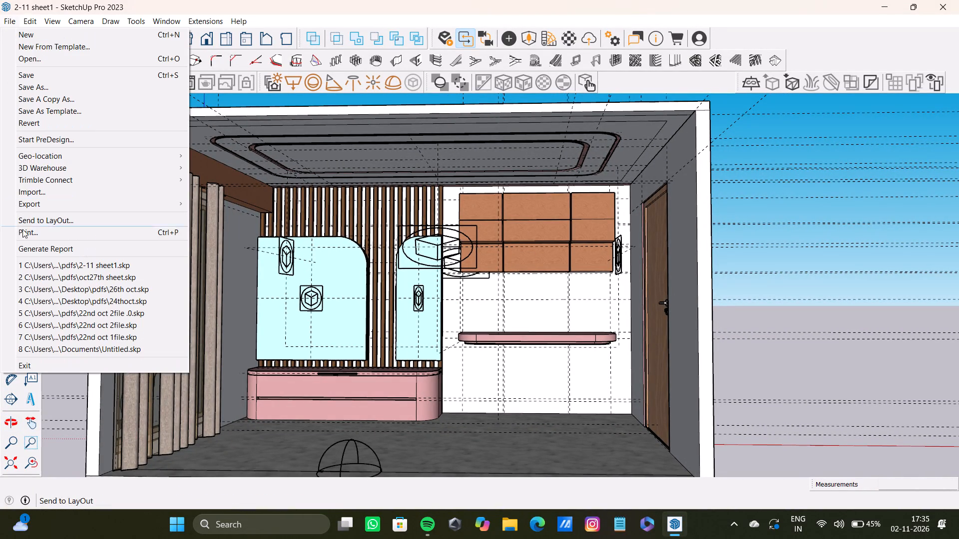
left_click(31, 192)
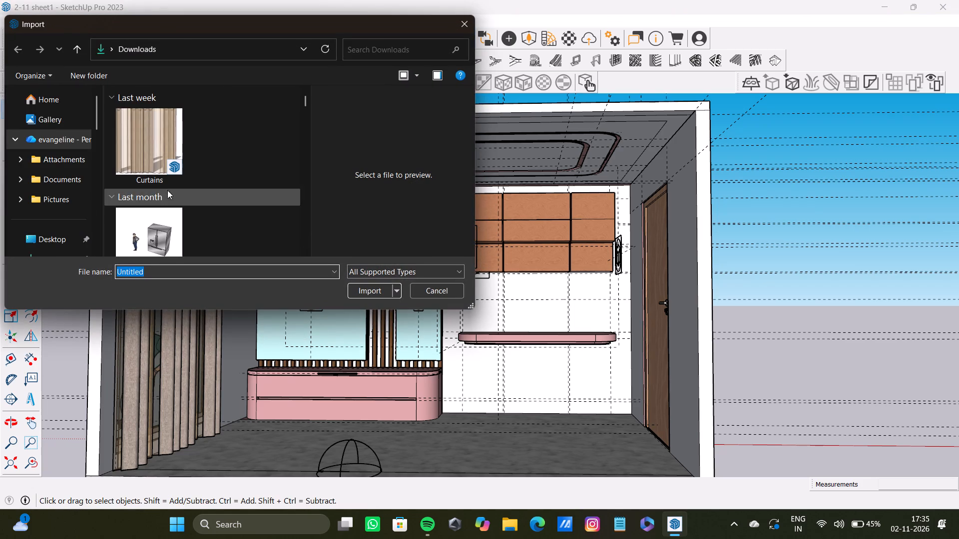
scroll(169, 189, "down", 11)
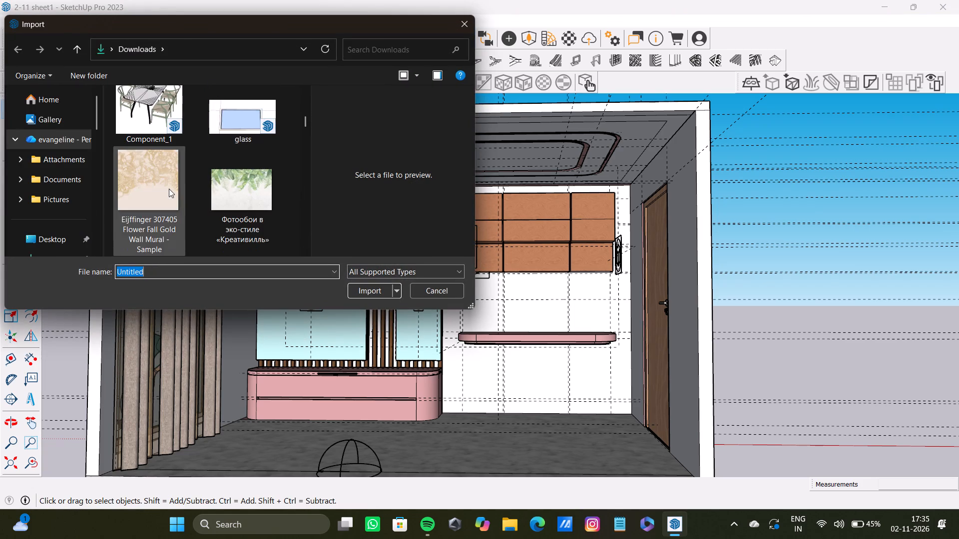
scroll(169, 189, "down", 6)
scroll(167, 188, "up", 2)
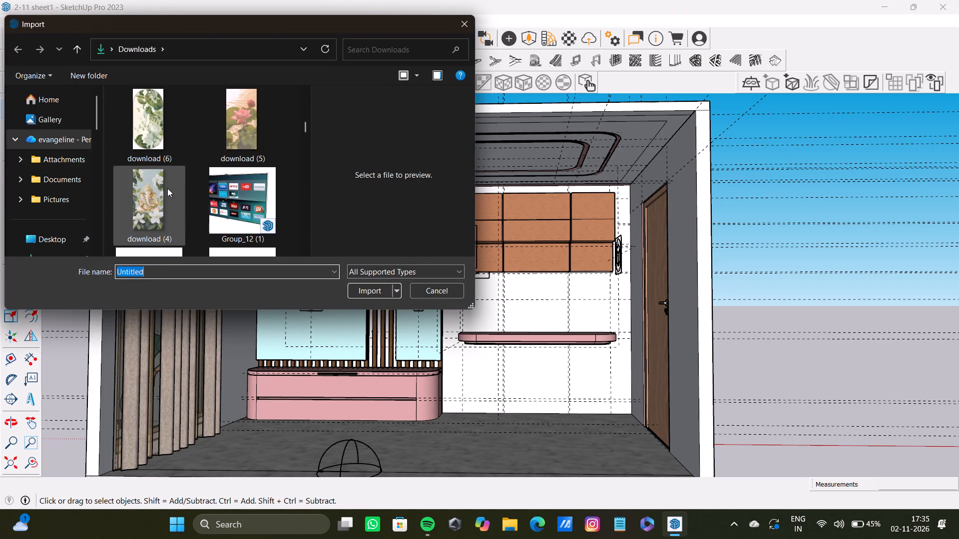
left_click(210, 208)
left_click(379, 292)
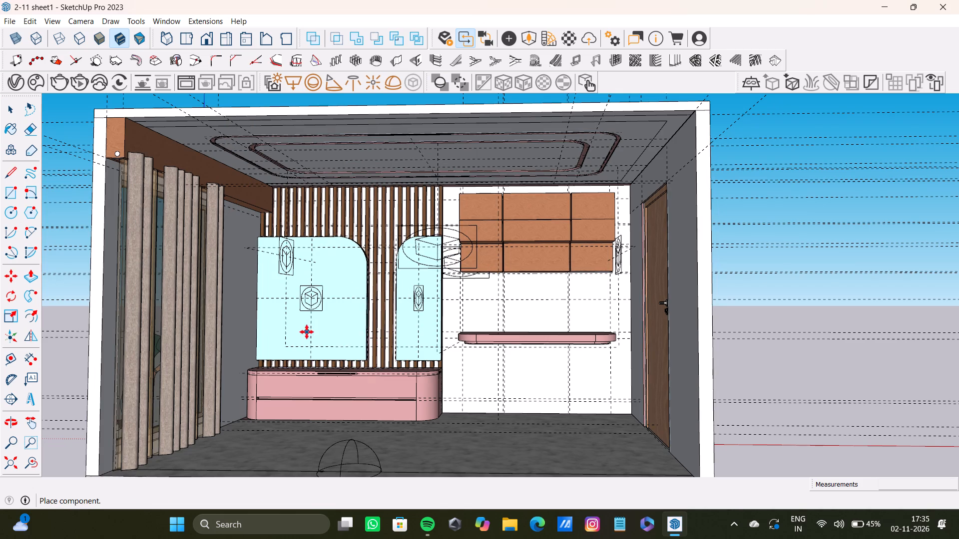
left_click(286, 344)
Move the TV by its bottom corner about 5' 10" out from the slatted wall into the room.
scroll(347, 332, "up", 9)
middle_click_drag(336, 336, 256, 334)
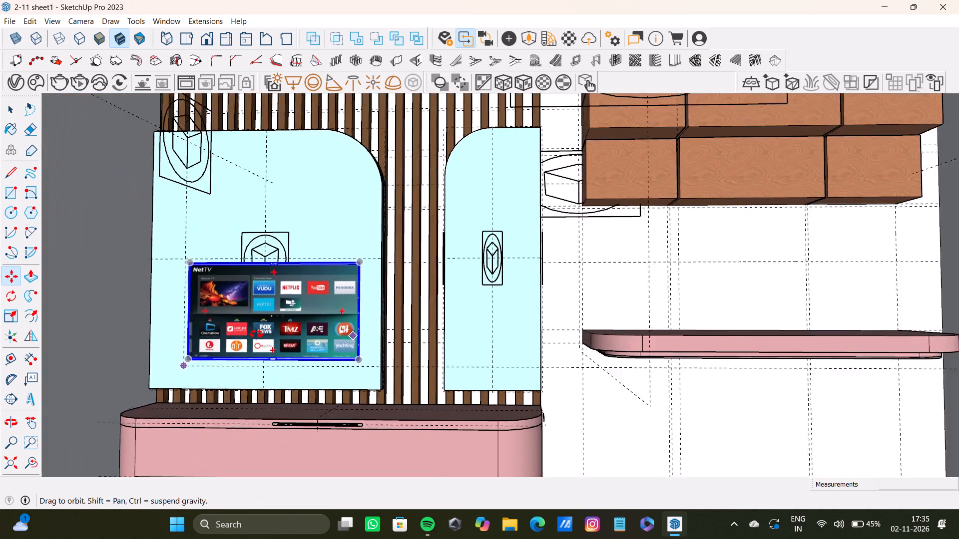
middle_click_drag(256, 334, 254, 334)
scroll(327, 340, "up", 3)
left_click_drag(334, 361, 340, 359)
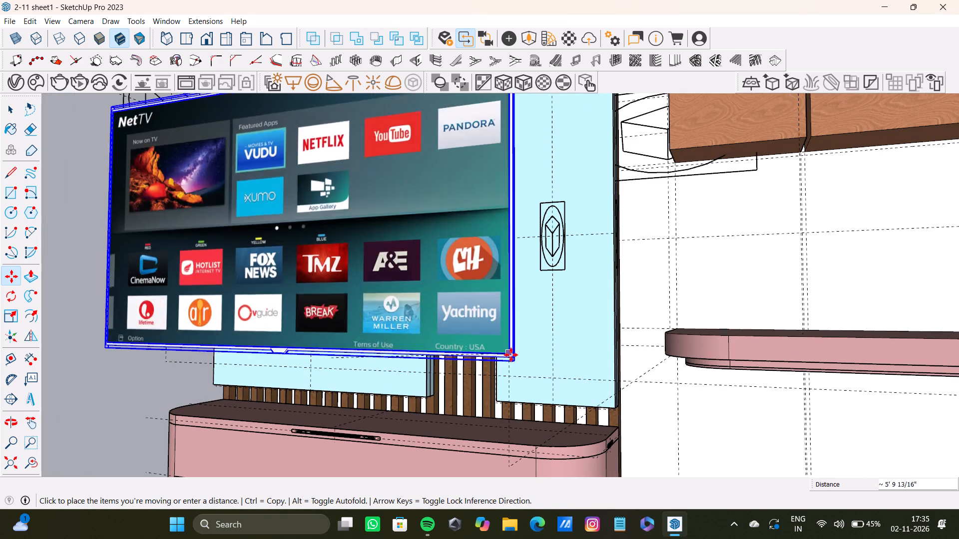
left_click(516, 356)
Move the TV by its bottom corner back toward the slatted wall, in front of the larger light-blue panel.
scroll(489, 323, "down", 4)
middle_click_drag(481, 328, 734, 333)
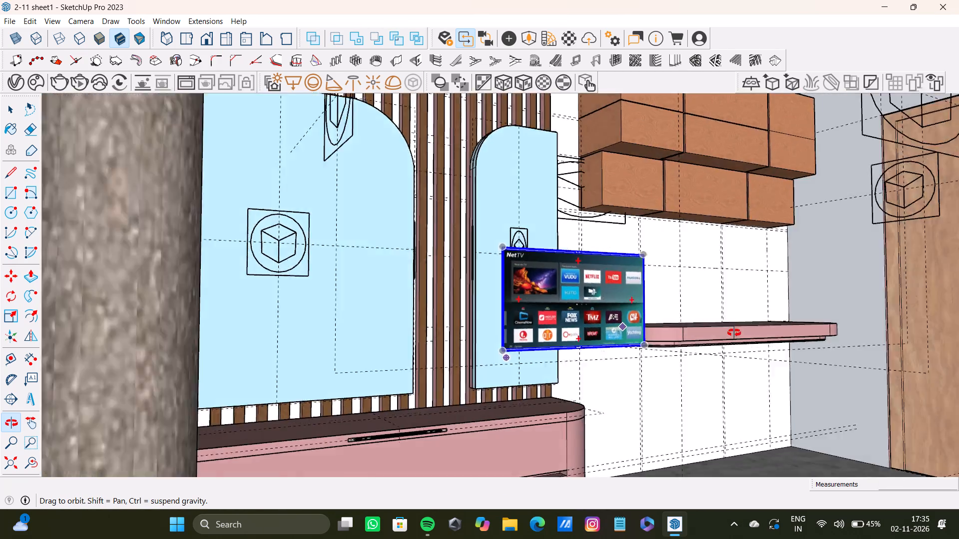
middle_click_drag(734, 333, 735, 333)
left_click(28, 461)
left_click(2, 461)
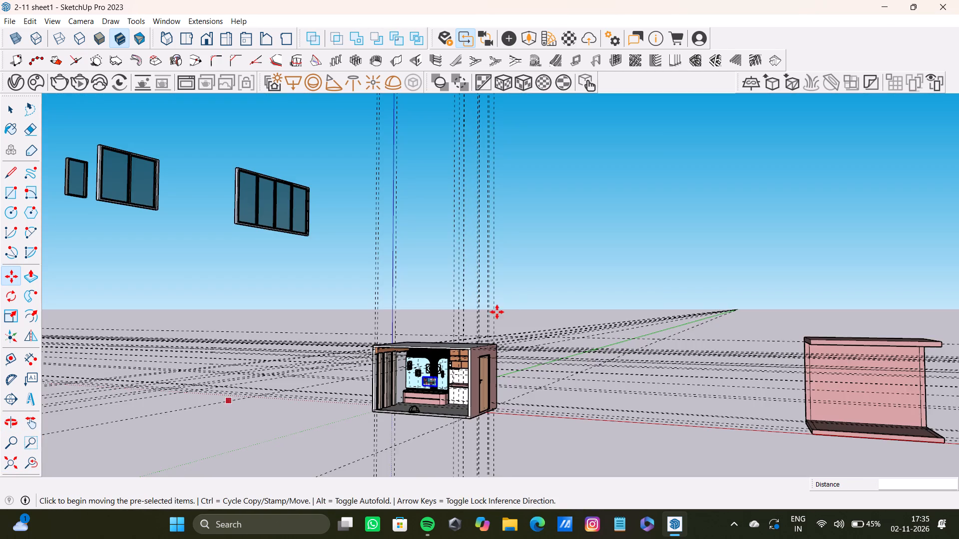
scroll(460, 371, "up", 20)
scroll(460, 371, "up", 7)
middle_click_drag(445, 375, 423, 378)
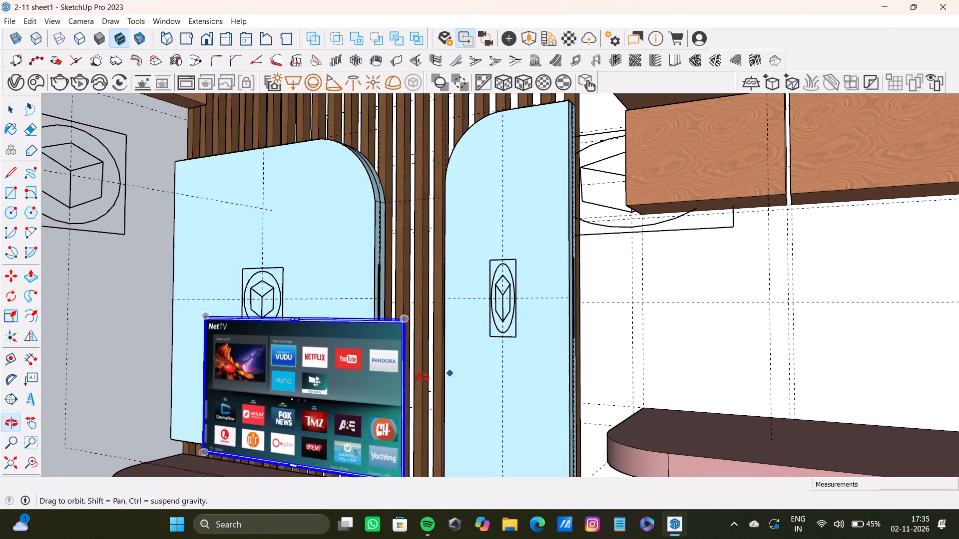
middle_click_drag(423, 378, 415, 283)
left_click(388, 316)
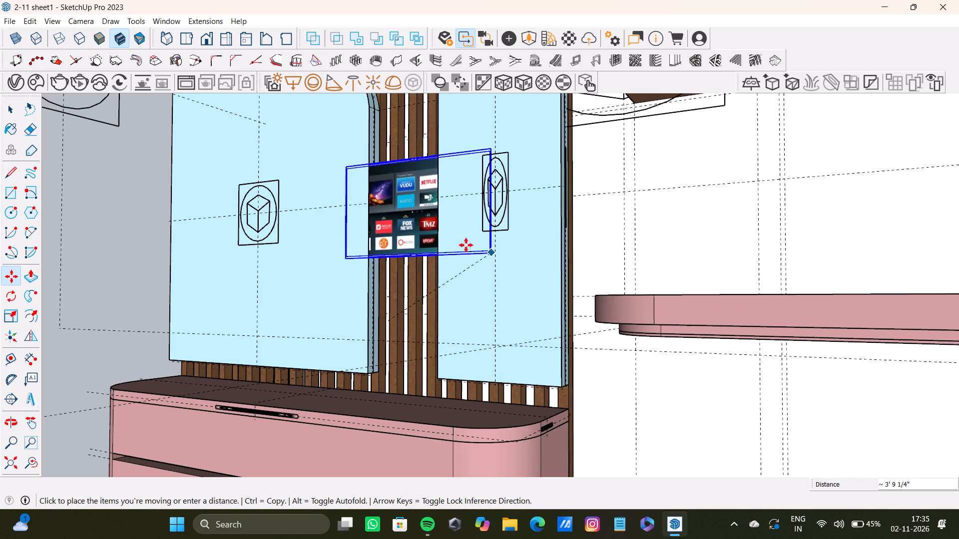
left_click(360, 243)
Scale the TV's thickness along the green axis by about 9.5.
scroll(385, 249, "up", 4)
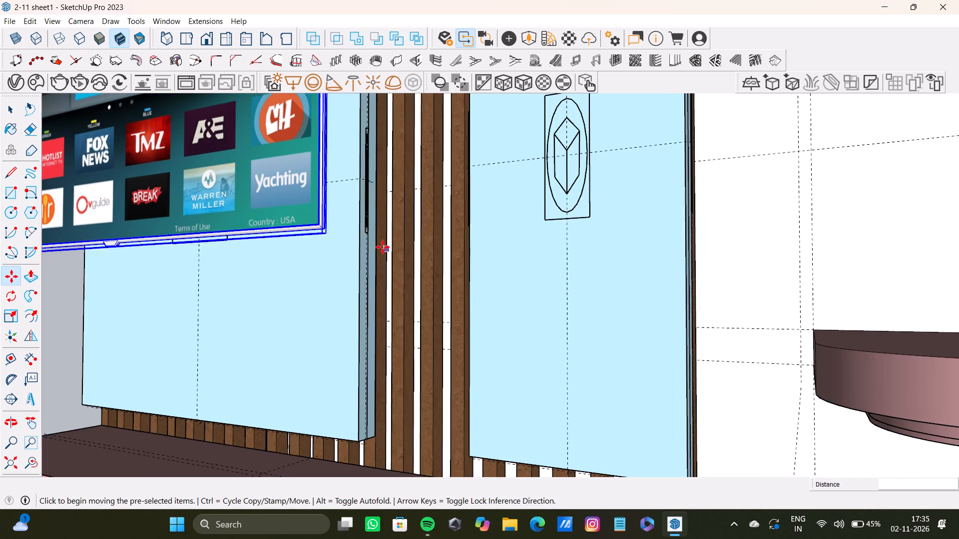
middle_click_drag(382, 246, 363, 256)
key("s")
scroll(269, 201, "down", 4)
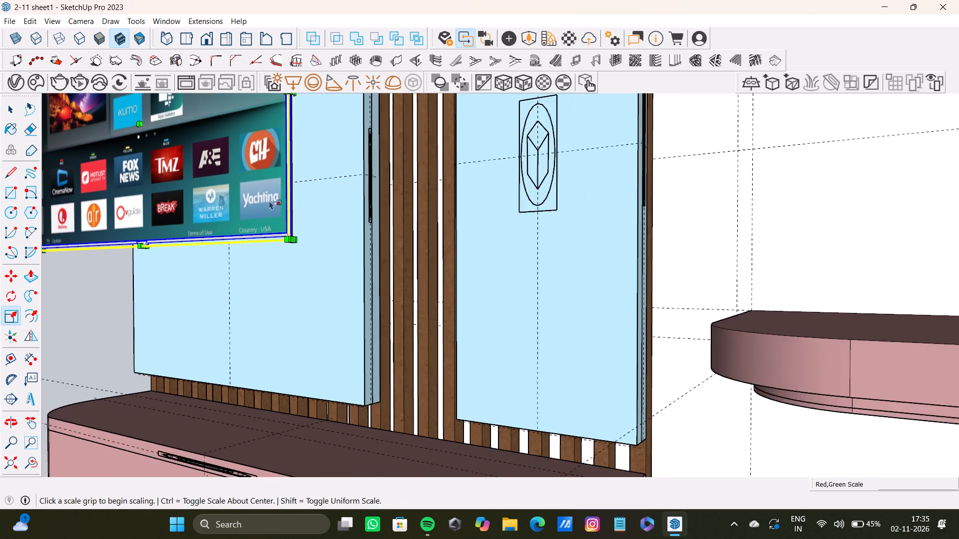
scroll(269, 201, "down", 3)
middle_click_drag(272, 200, 340, 310)
left_click_drag(232, 242, 215, 243)
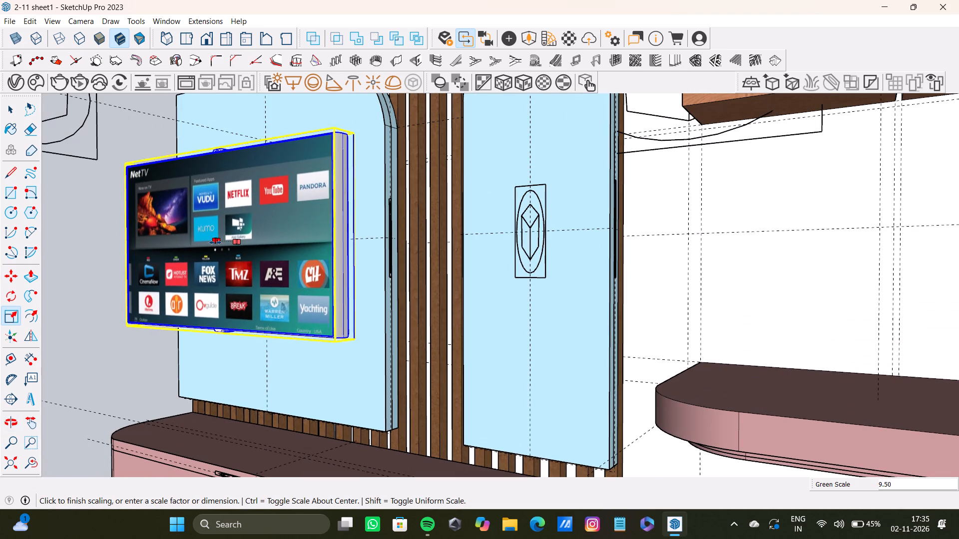
left_click_drag(215, 243, 211, 243)
Enlarge the TV uniformly from its bottom corner, keeping the diagonally opposite top corner fixed.
left_click_drag(358, 340, 371, 353)
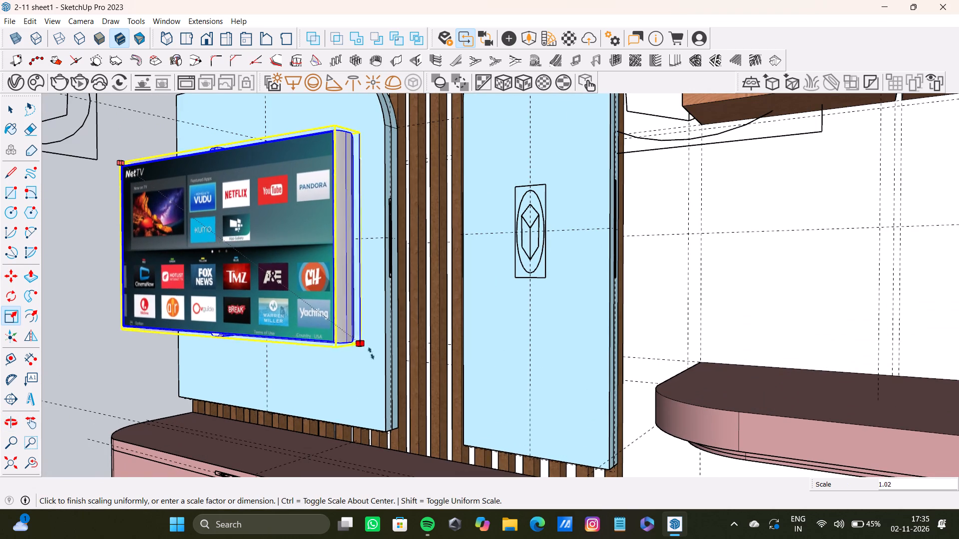
left_click_drag(371, 353, 426, 389)
Move the TV by its bottom corner about 1' 6" toward the smaller light-blue panel.
key("m")
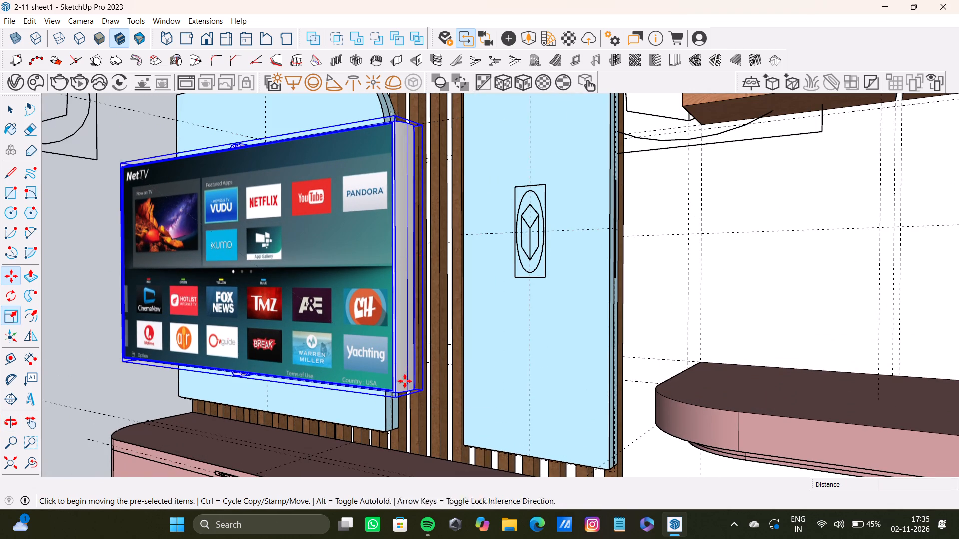
left_click(412, 397)
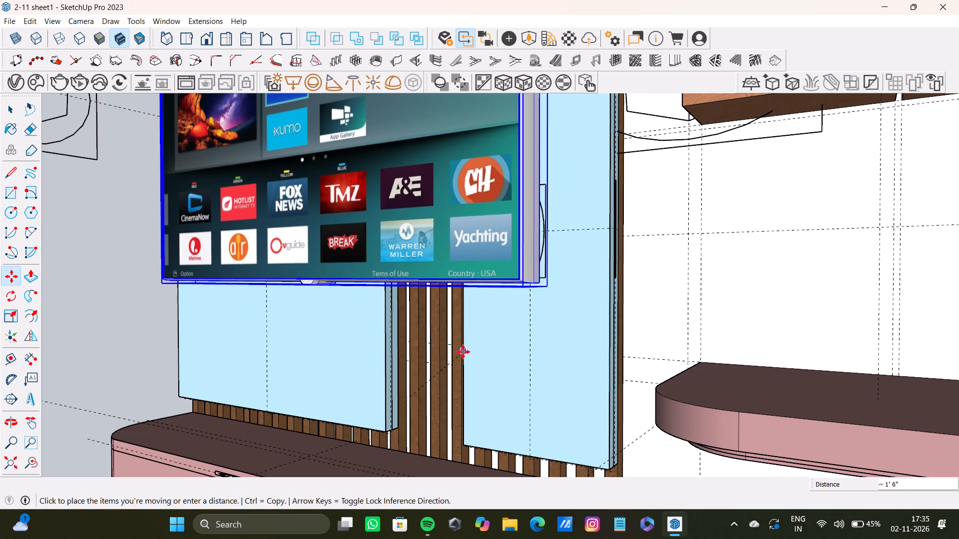
left_click(468, 354)
Move the TV by its bottom curtain-side corner back toward the larger light-blue panel.
scroll(461, 345, "down", 5)
middle_click_drag(382, 349, 519, 325)
left_click_drag(413, 297, 414, 297)
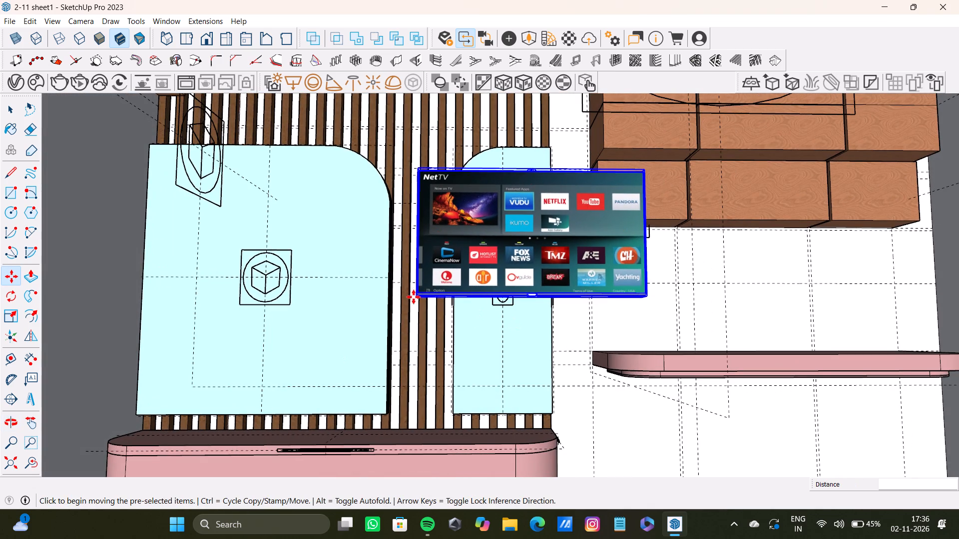
left_click_drag(414, 297, 408, 297)
left_click(300, 338)
Move the TV by its bottom corner about 4' 1 7/8" so it spans the slats between the two light-blue panels.
middle_click_drag(367, 334, 468, 312)
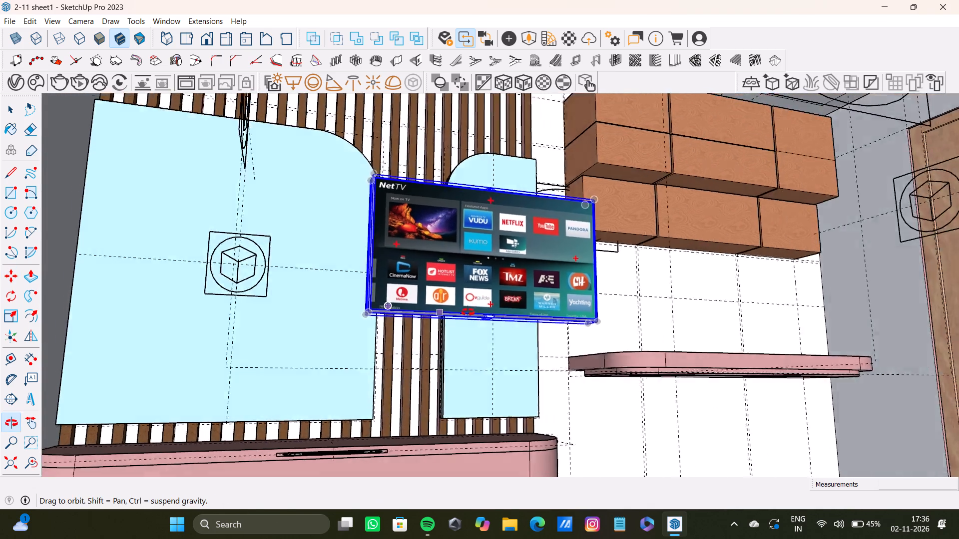
middle_click_drag(468, 312, 528, 321)
middle_click_drag(434, 310, 249, 292, "shift")
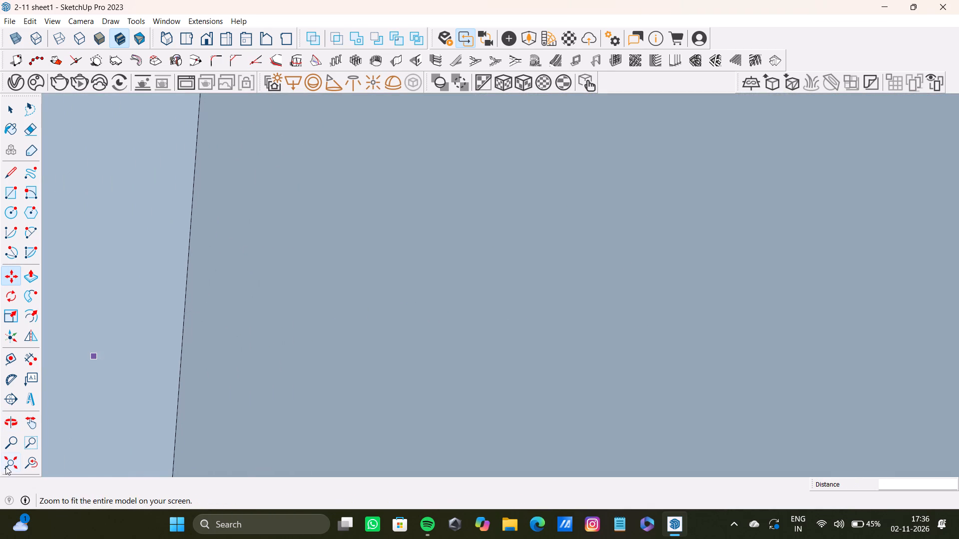
left_click(6, 466)
scroll(267, 471, "up", 18)
middle_click_drag(294, 384, 149, 380)
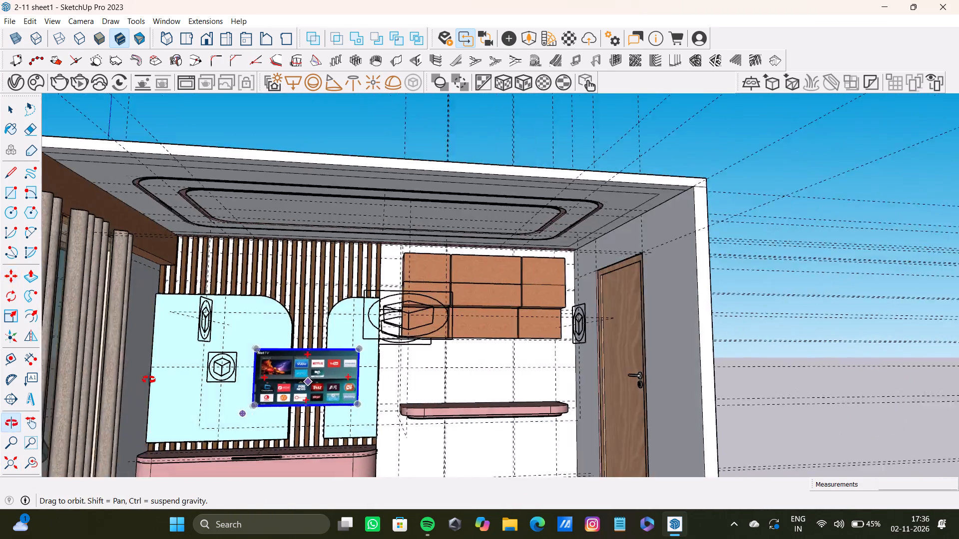
middle_click_drag(149, 380, 144, 377)
scroll(439, 392, "up", 8)
middle_click_drag(340, 387, 345, 355, "shift")
scroll(355, 375, "up", 2)
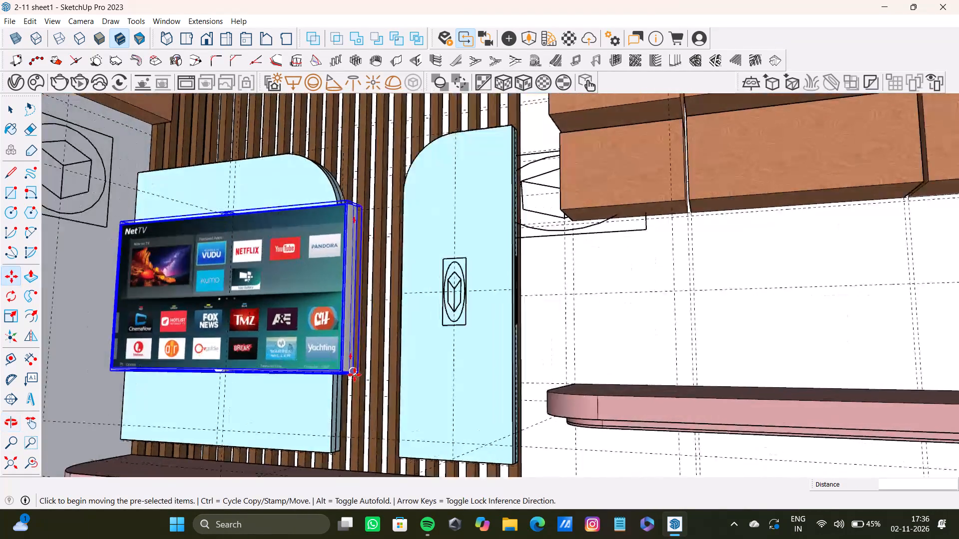
scroll(355, 375, "up", 4)
left_click(340, 363)
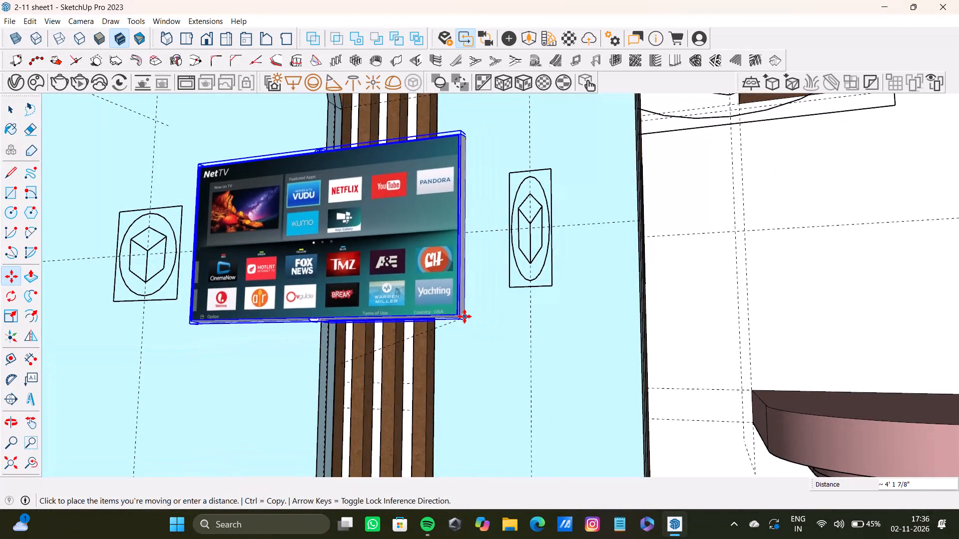
left_click(465, 316)
Move the TV slightly outward from the wall so its rear casing sits clear of the light-blue panels.
middle_click_drag(456, 325, 269, 306)
scroll(553, 318, "up", 13)
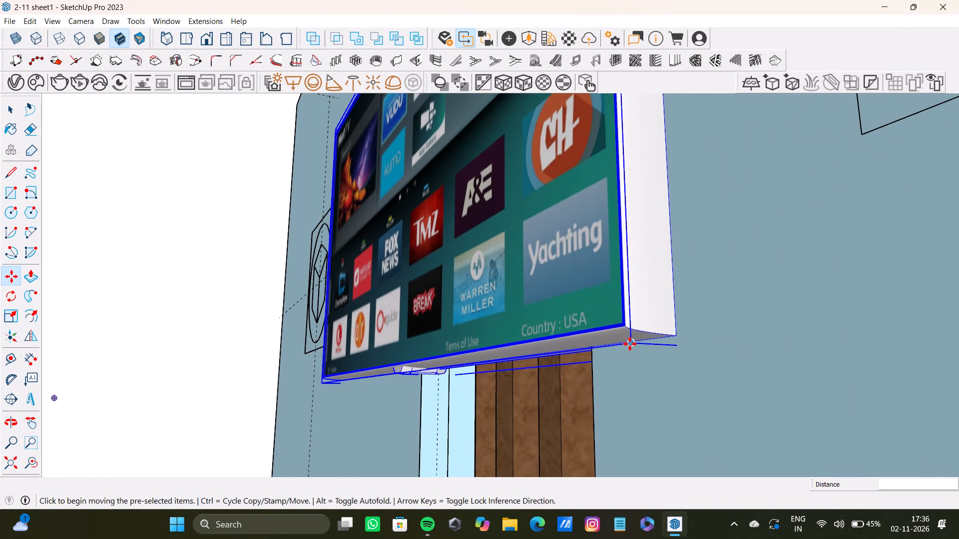
left_click(630, 344)
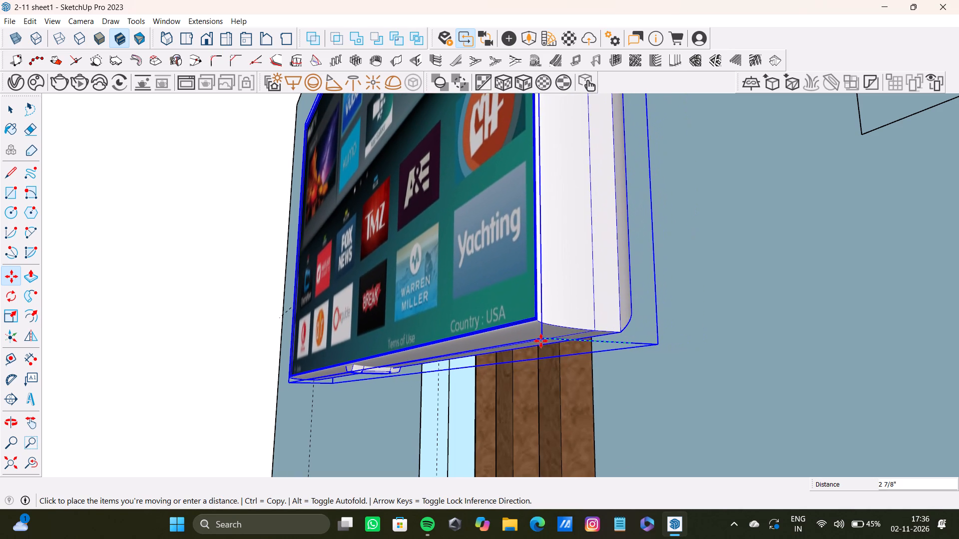
left_click(564, 343)
key("space")
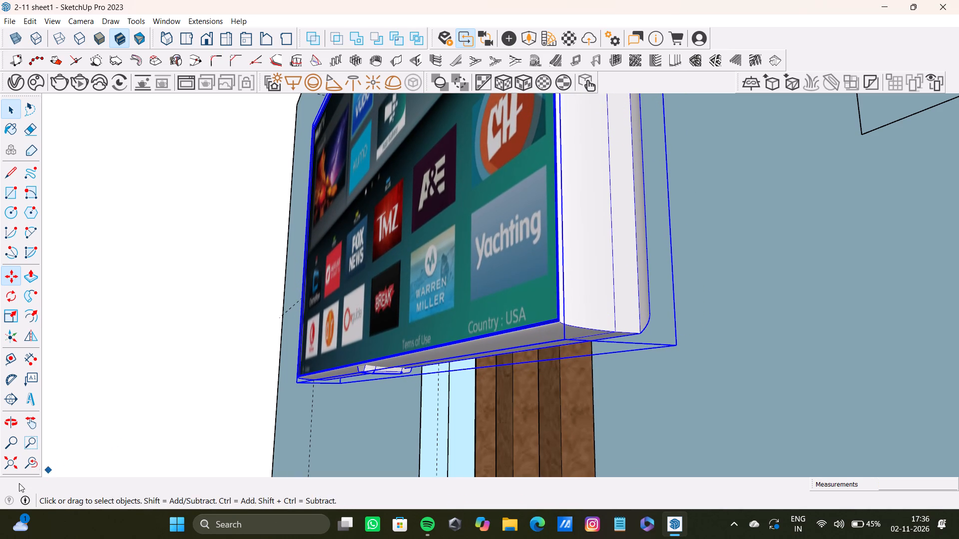
Enlarge the TV uniformly by about 1.23 from its top shelf-side corner, keeping the opposite bottom corner fixed.
left_click(9, 463)
middle_click_drag(278, 378, 519, 399)
scroll(480, 359, "up", 7)
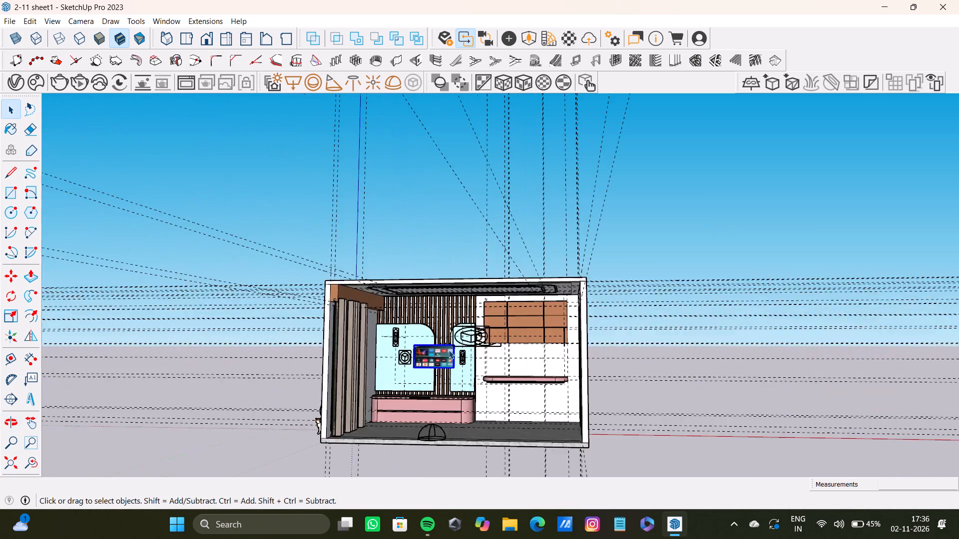
scroll(449, 350, "up", 16)
key("s")
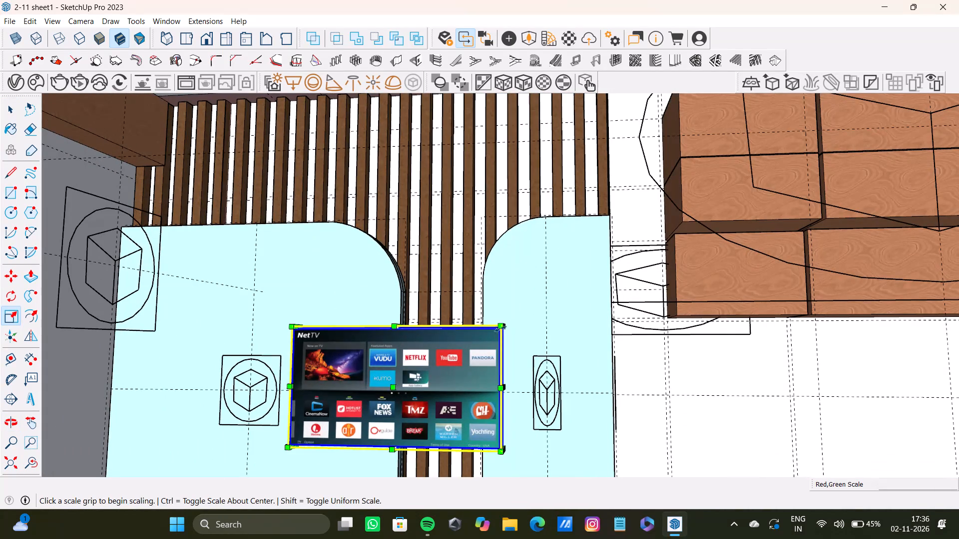
left_click_drag(507, 323, 525, 302)
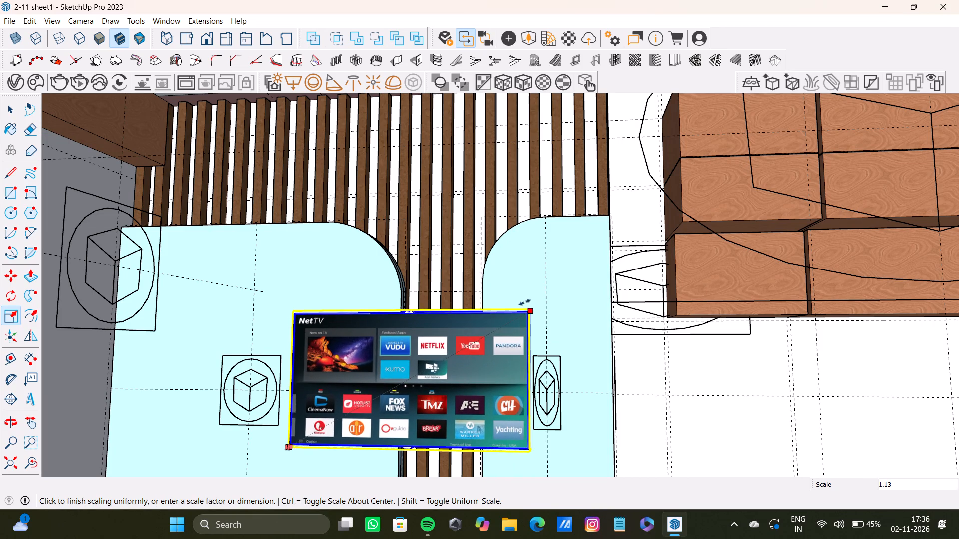
left_click_drag(525, 302, 547, 290)
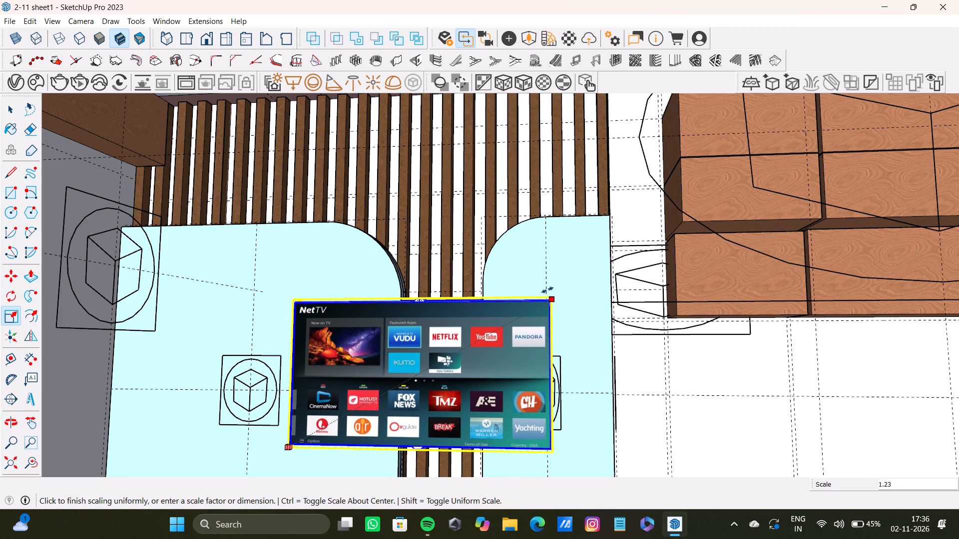
left_click_drag(547, 290, 547, 289)
Examine the TV's size and position against the two light-blue panels from several angles, and clear the selection.
scroll(396, 347, "down", 5)
middle_click_drag(395, 348, 515, 340)
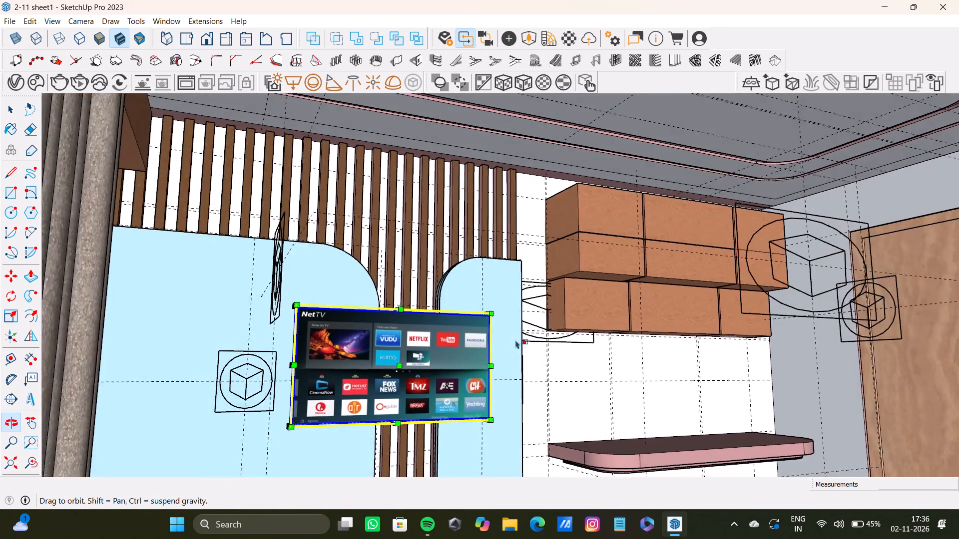
middle_click_drag(515, 340, 521, 337)
scroll(383, 364, "up", 16)
middle_click_drag(222, 344, 303, 363)
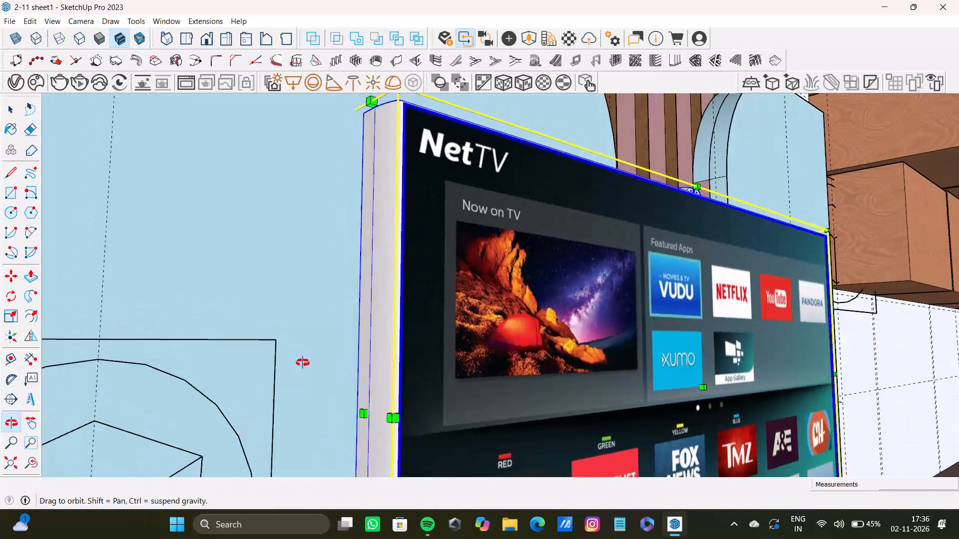
middle_click_drag(303, 363, 168, 359)
scroll(230, 347, "down", 9)
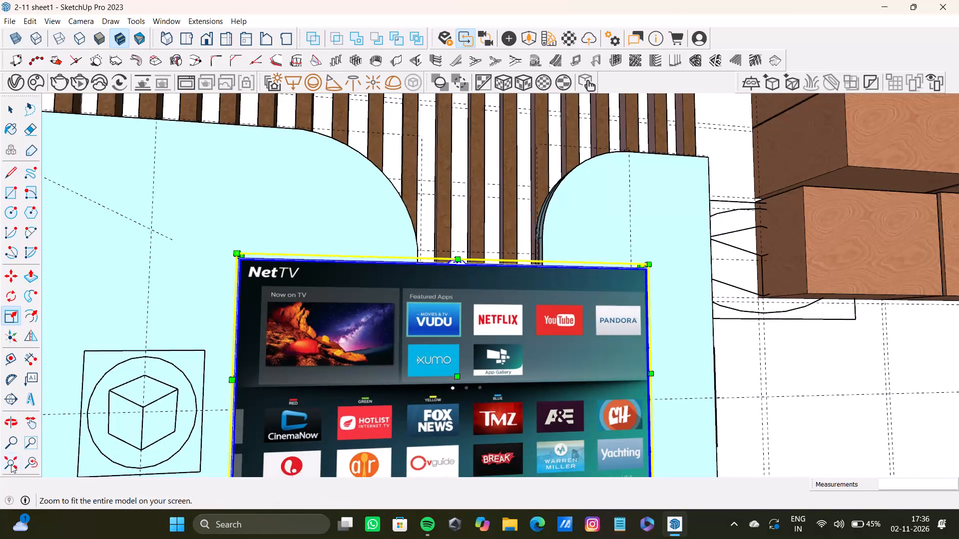
left_click(11, 464)
scroll(279, 365, "down", 5)
middle_click_drag(335, 382, 322, 390)
scroll(314, 394, "up", 19)
scroll(366, 399, "down", 2)
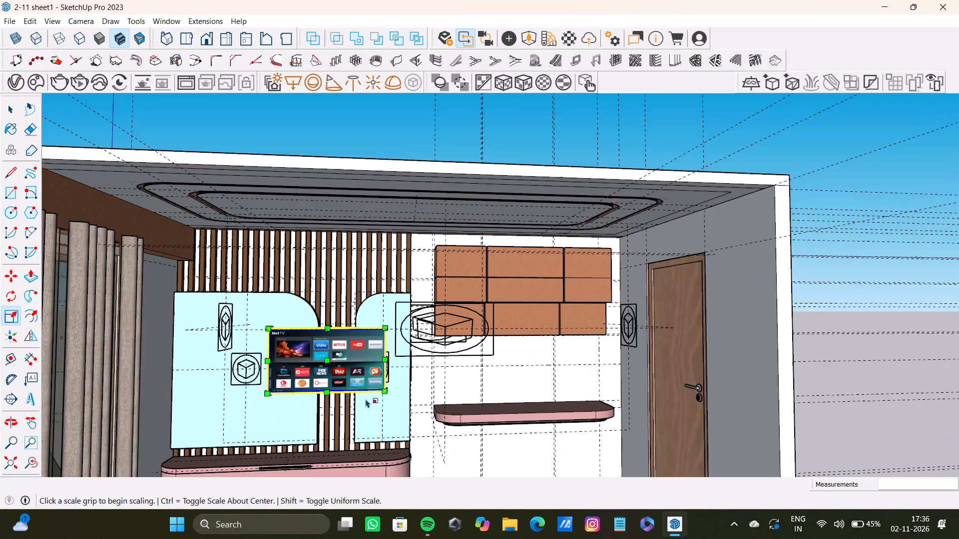
scroll(366, 399, "down", 12)
left_click(354, 261)
scroll(359, 372, "up", 6)
middle_click_drag(381, 417, 353, 409)
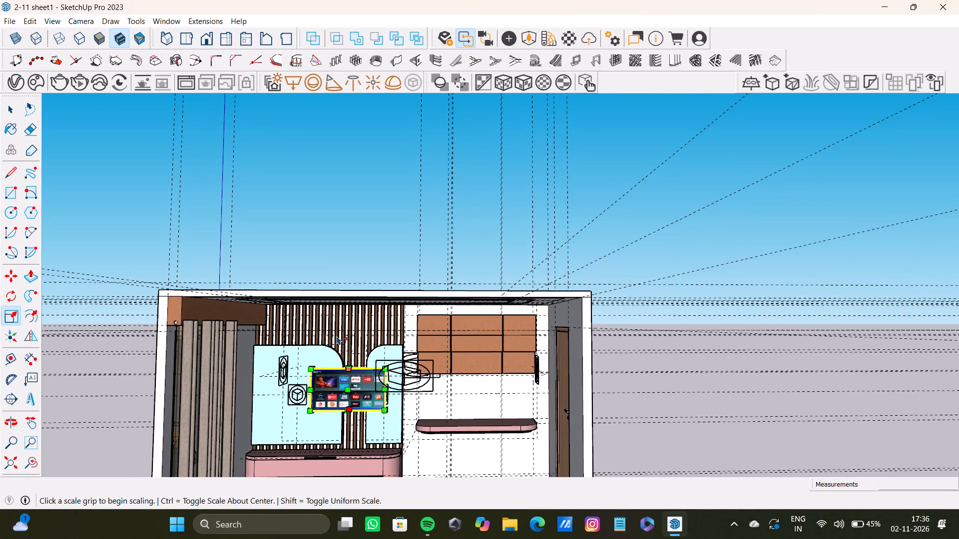
key("space")
left_click(338, 255)
scroll(361, 396, "up", 9)
scroll(367, 413, "down", 4, "shift")
middle_click_drag(367, 411, 430, 320, "shift")
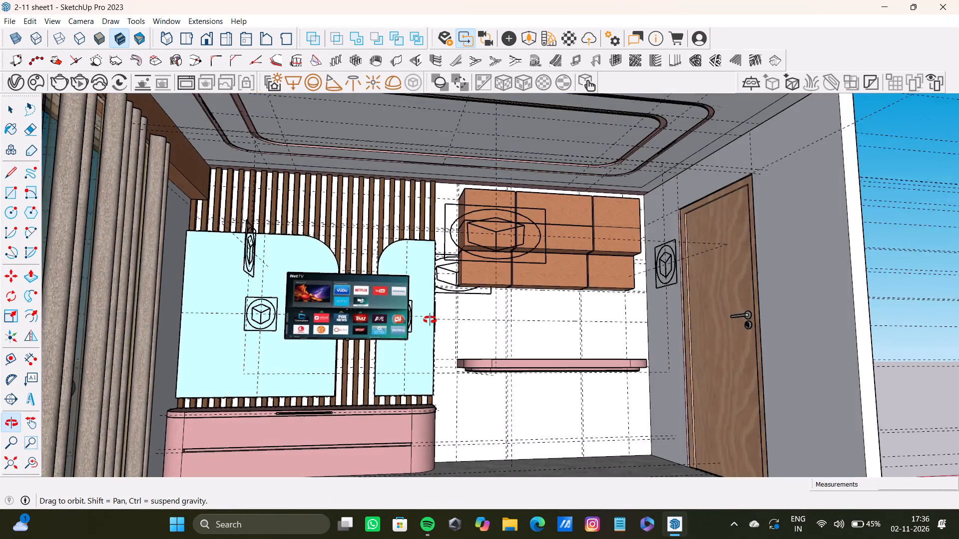
middle_click_drag(430, 320, 386, 331, "shift")
Enlarge the TV uniformly by about 1.31 from its bottom curtain-side corner, keeping the opposite top corner fixed.
key("s")
scroll(308, 348, "up", 4)
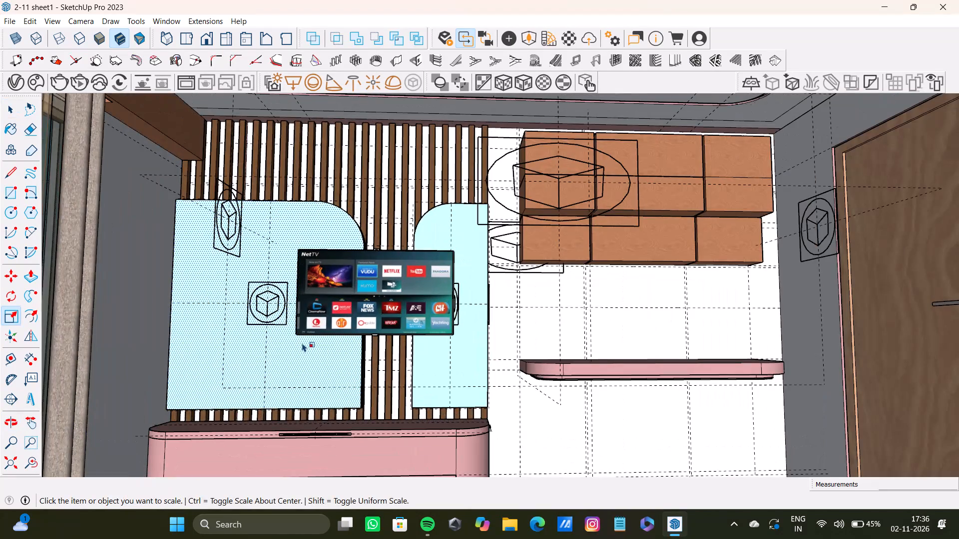
key("s")
scroll(290, 331, "up", 5)
left_click(343, 312)
key("space")
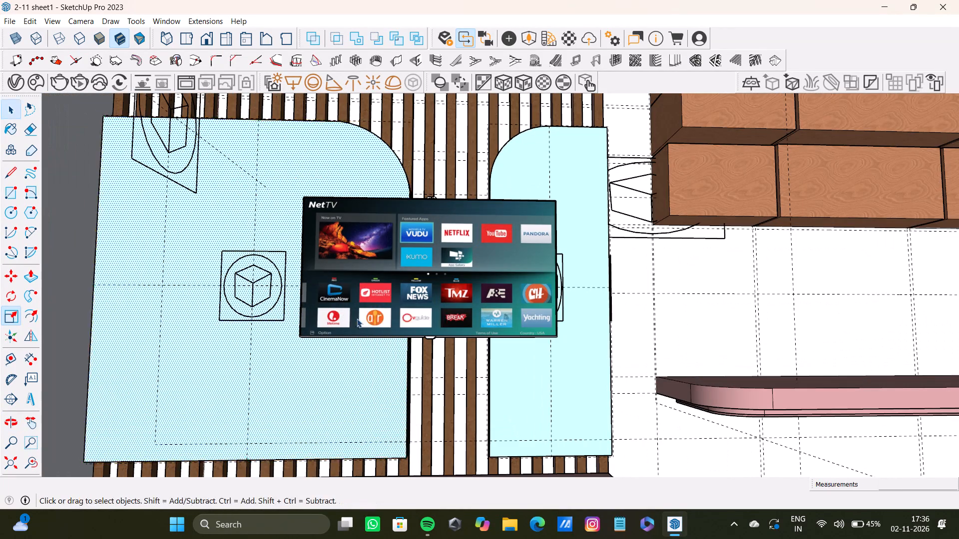
left_click(400, 311)
key("s")
scroll(291, 342, "up", 4)
middle_click_drag(294, 341, 379, 341)
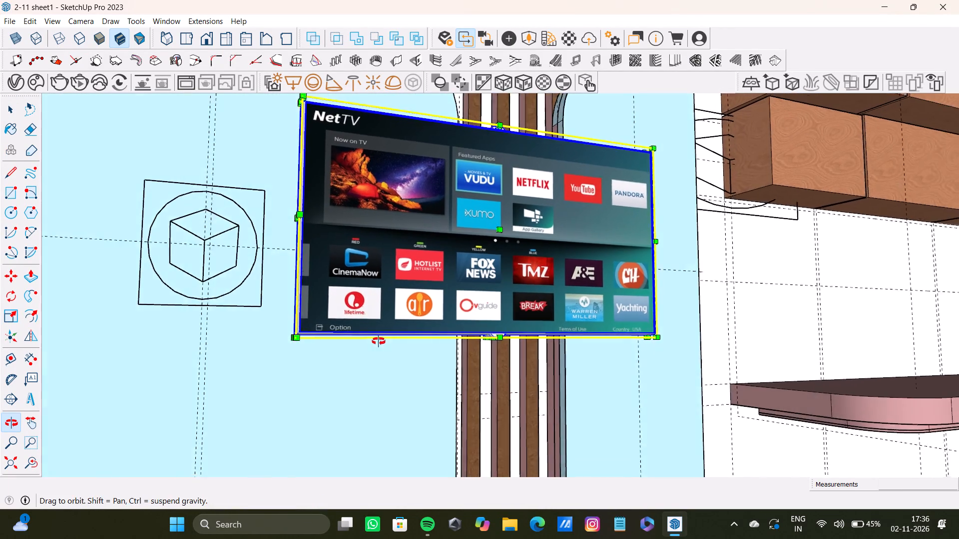
middle_click_drag(379, 341, 422, 339)
left_click_drag(289, 337, 287, 338)
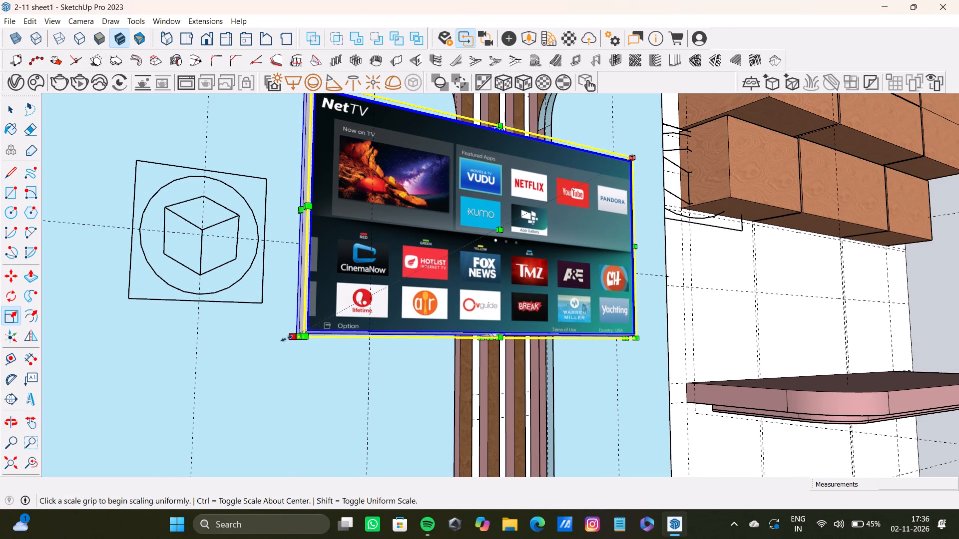
left_click_drag(287, 338, 124, 411)
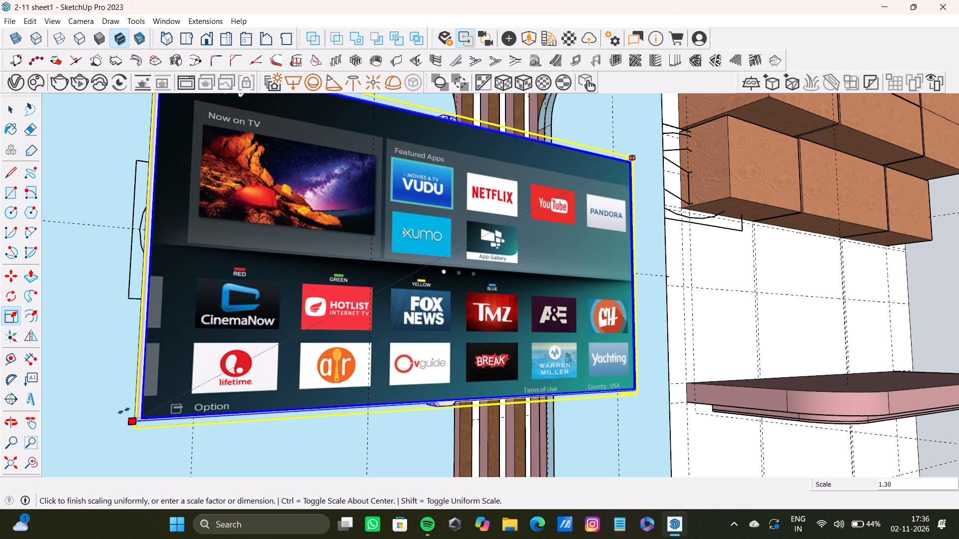
left_click_drag(124, 411, 119, 411)
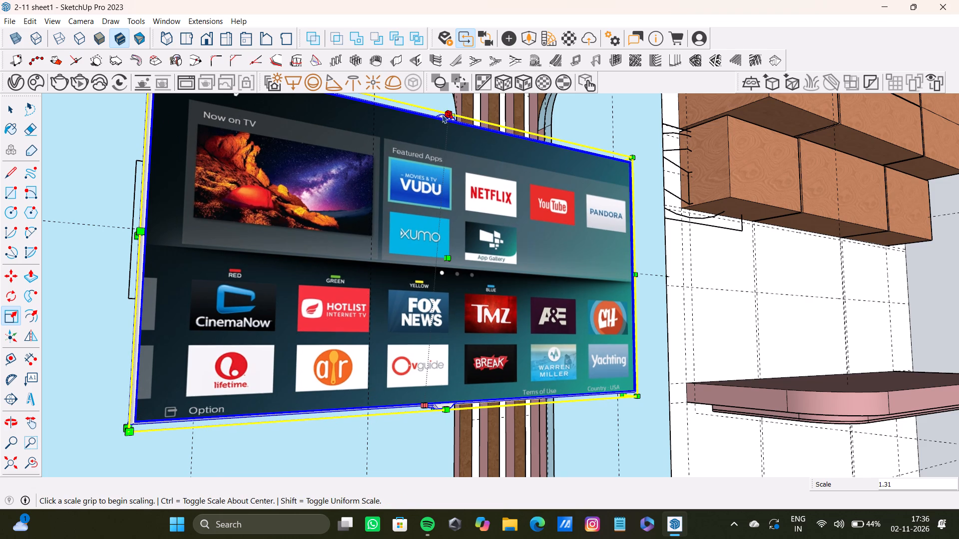
Stretch the TV slightly taller from the middle of its top edge, keeping the bottom edge fixed.
left_click_drag(439, 117, 440, 100)
key("space")
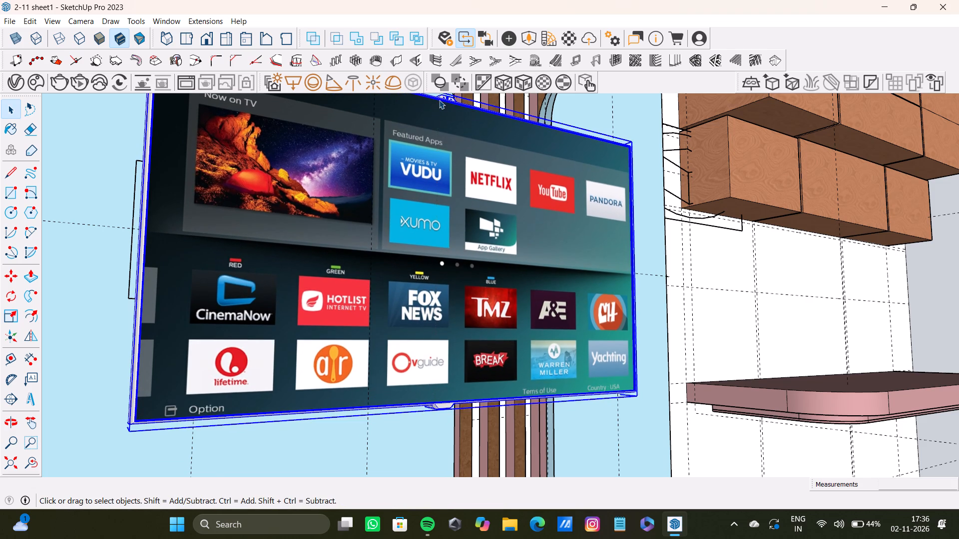
Inspect the resized TV within the whole room from the front, above and both sides.
scroll(456, 165, "down", 8)
left_click(12, 464)
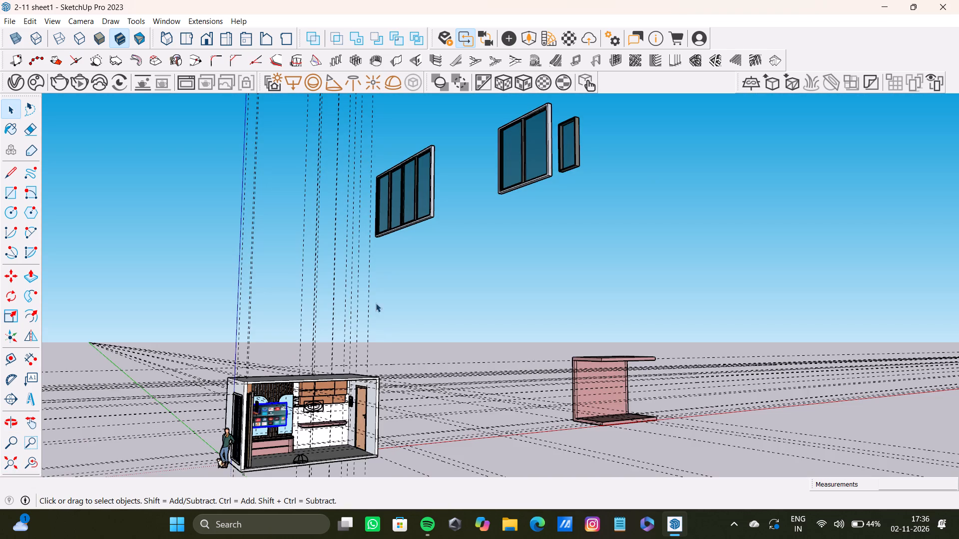
scroll(230, 425, "up", 17)
middle_click_drag(294, 408, 235, 402)
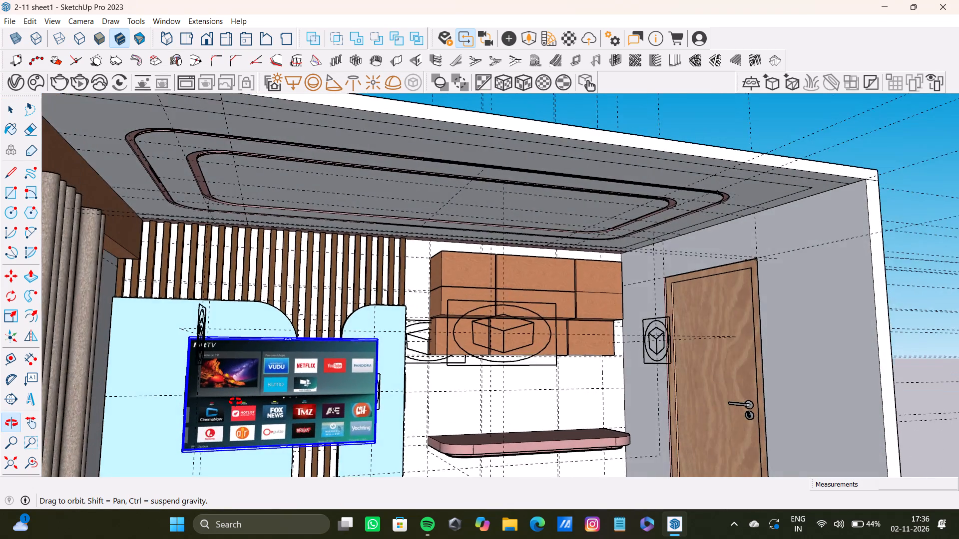
middle_click_drag(235, 402, 308, 364)
scroll(325, 365, "down", 7)
middle_click_drag(347, 366, 329, 289, "shift")
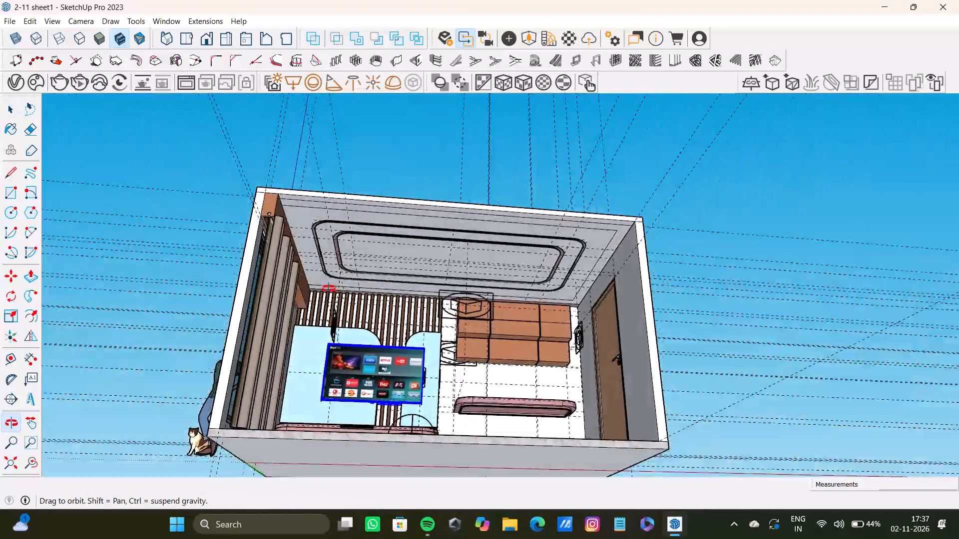
middle_click_drag(329, 289, 362, 383, "shift")
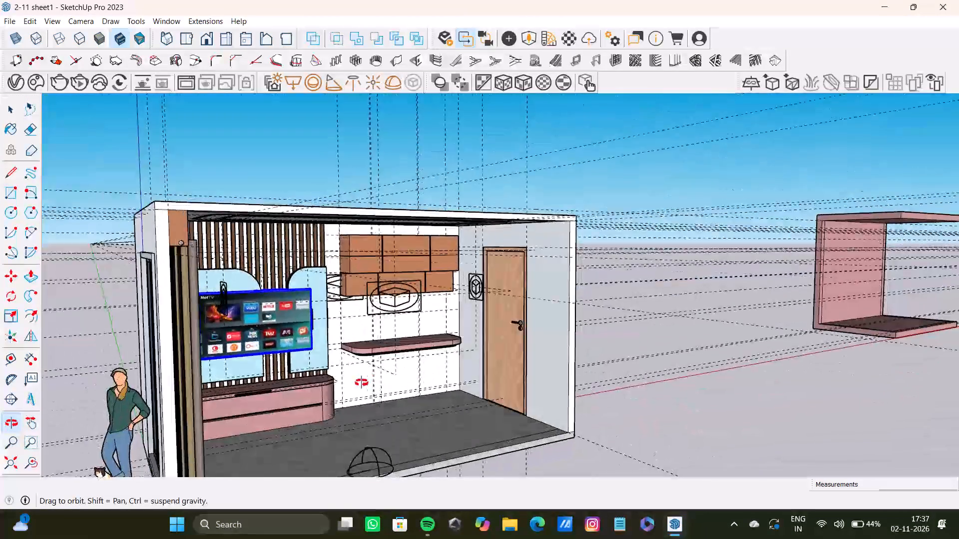
middle_click_drag(362, 383, 287, 386, "shift")
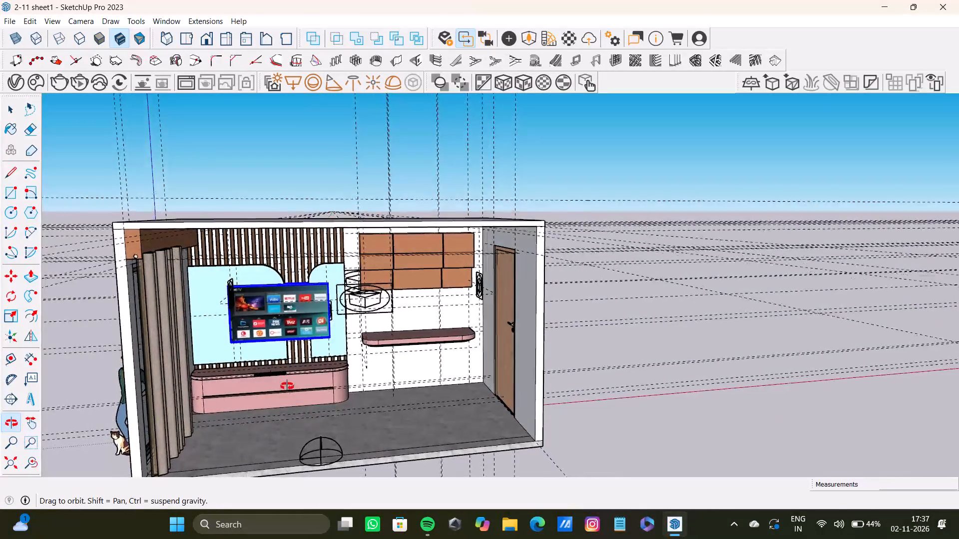
middle_click_drag(287, 386, 361, 387, "shift")
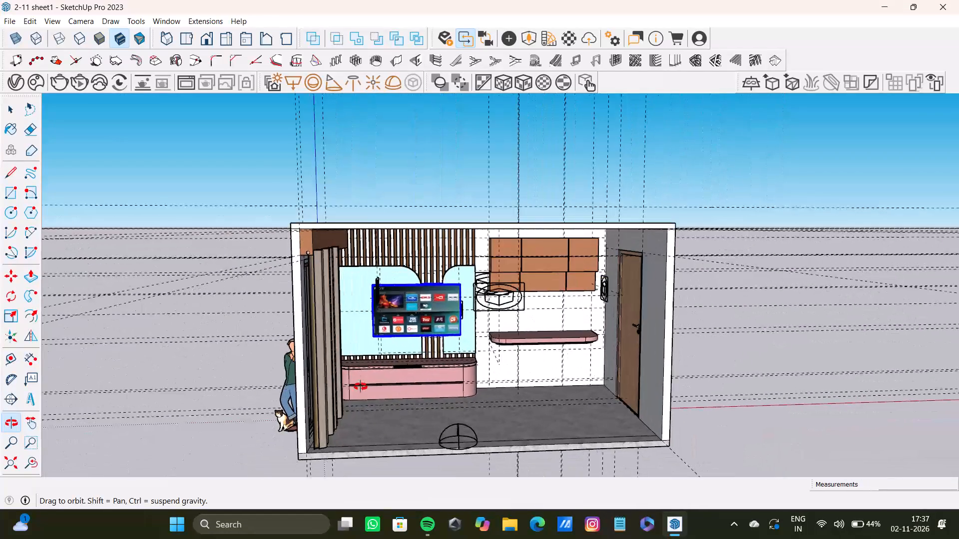
middle_click_drag(361, 387, 421, 382, "shift")
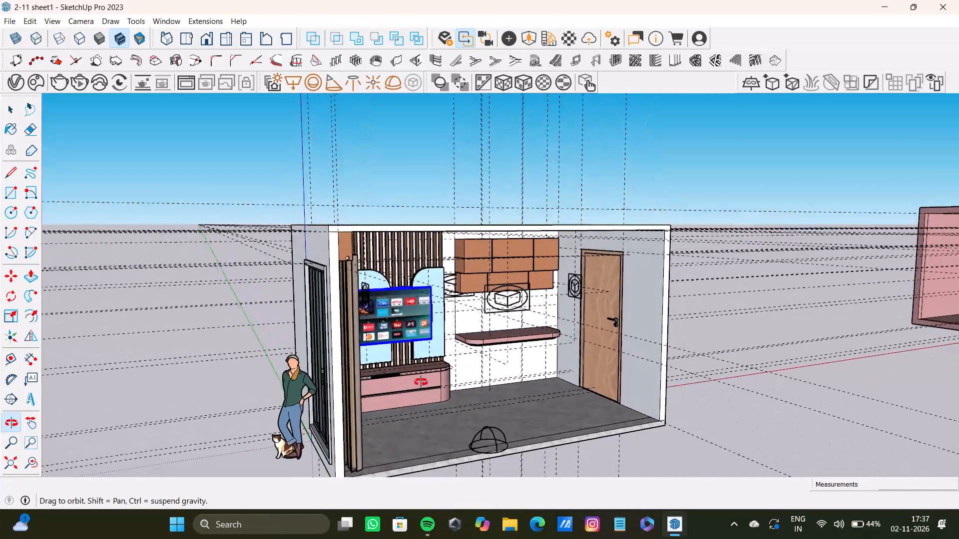
Enlarge the dome light on the floor uniformly from its top rear curtain-side corner, keeping the opposite bottom corner fixed.
middle_click_drag(421, 382, 285, 380, "shift")
scroll(448, 347, "up", 4)
middle_click_drag(438, 342, 427, 330, "shift")
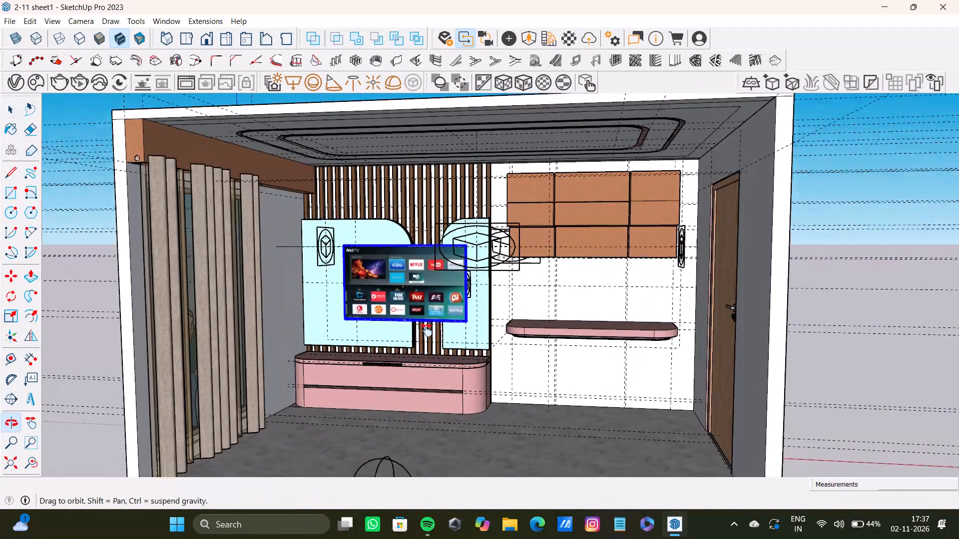
middle_click_drag(427, 330, 415, 303, "shift")
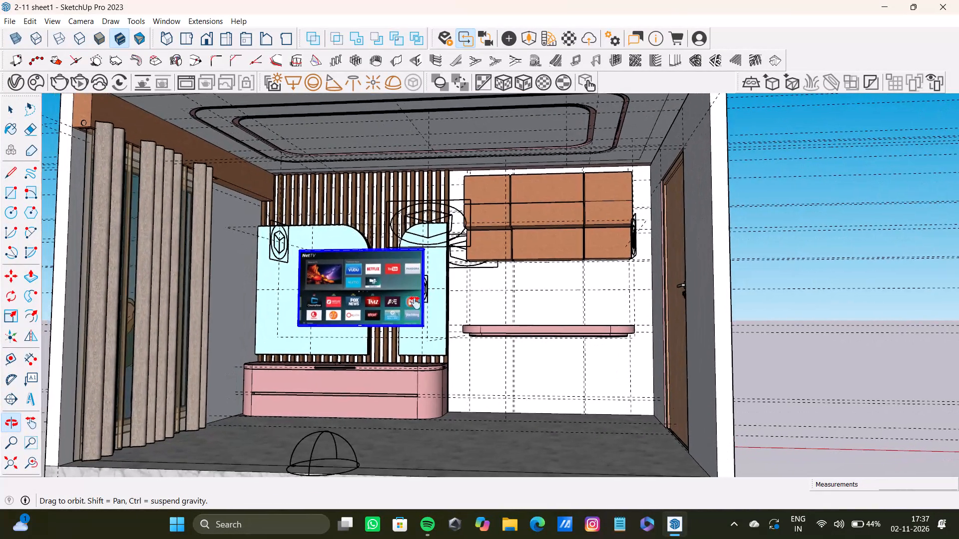
middle_click_drag(415, 303, 424, 304, "shift")
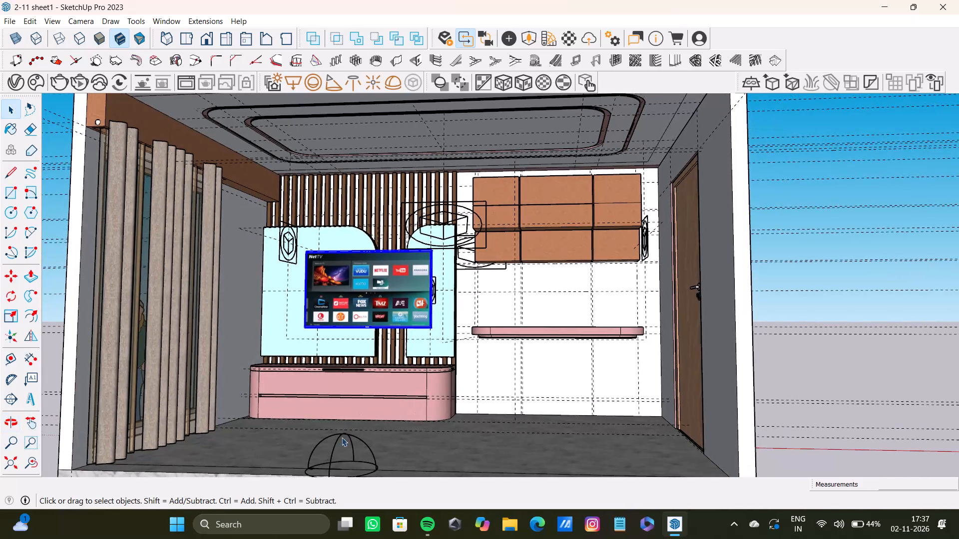
key("space")
left_click(340, 440)
left_click(325, 467)
left_click(326, 462)
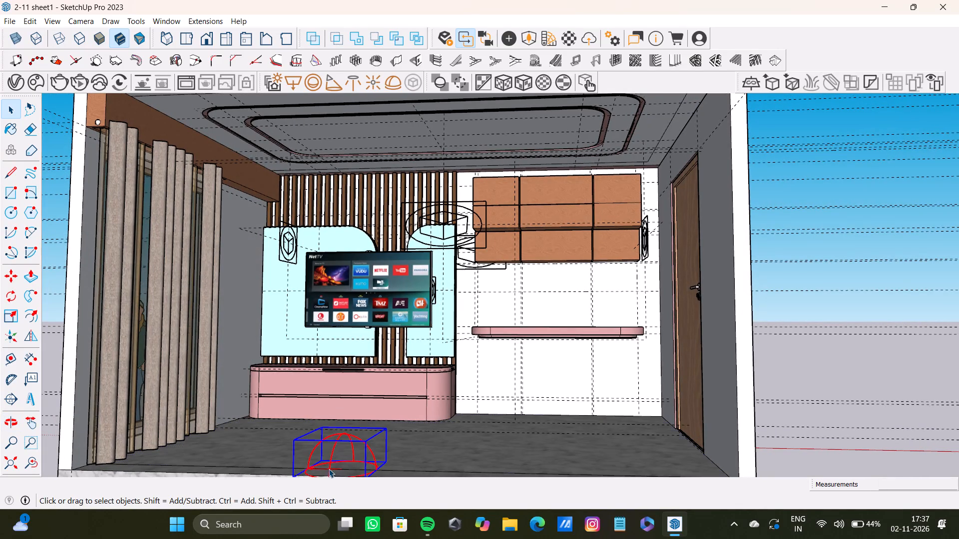
key("s")
left_click_drag(323, 427, 306, 401)
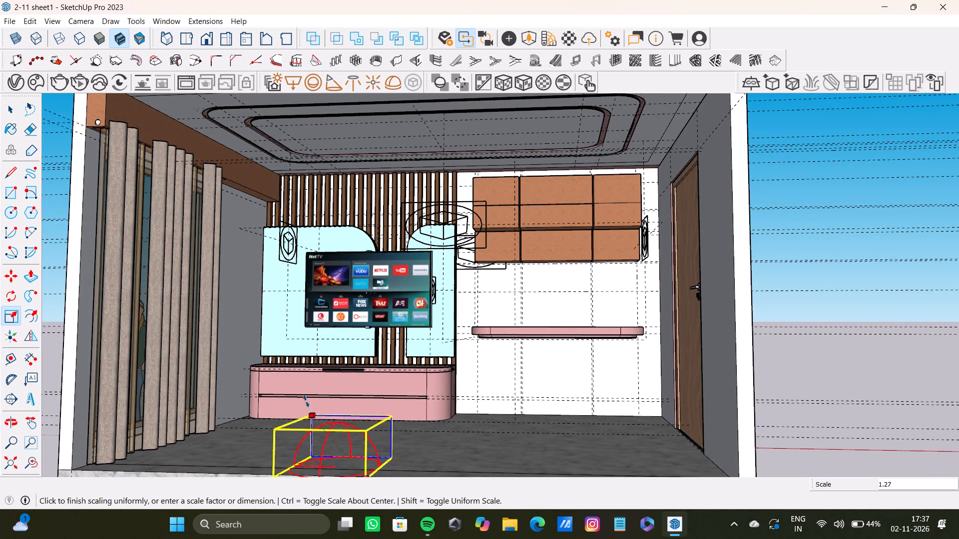
left_click_drag(306, 401, 300, 391)
key("space")
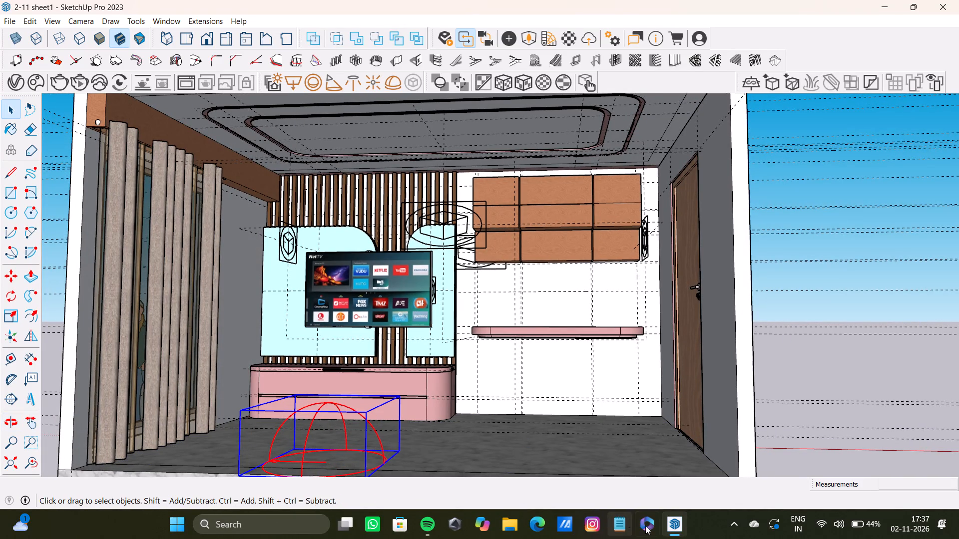
Minimize the model window and launch the Fuji app from the desktop.
left_click(888, 8)
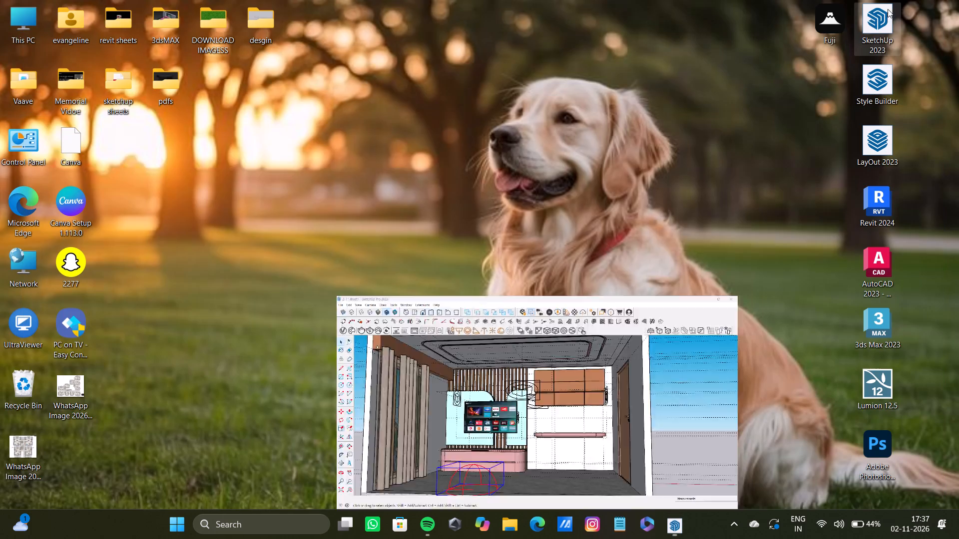
double_click(835, 14)
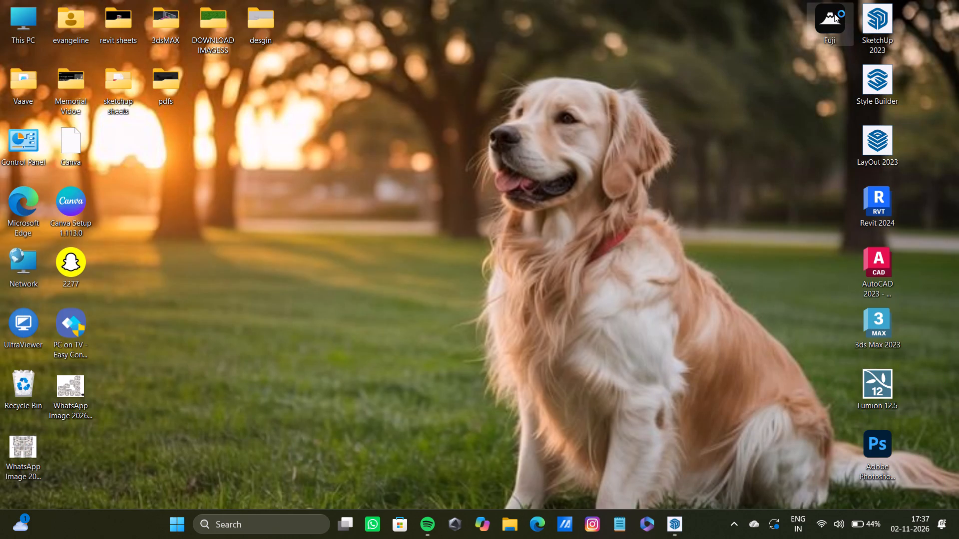
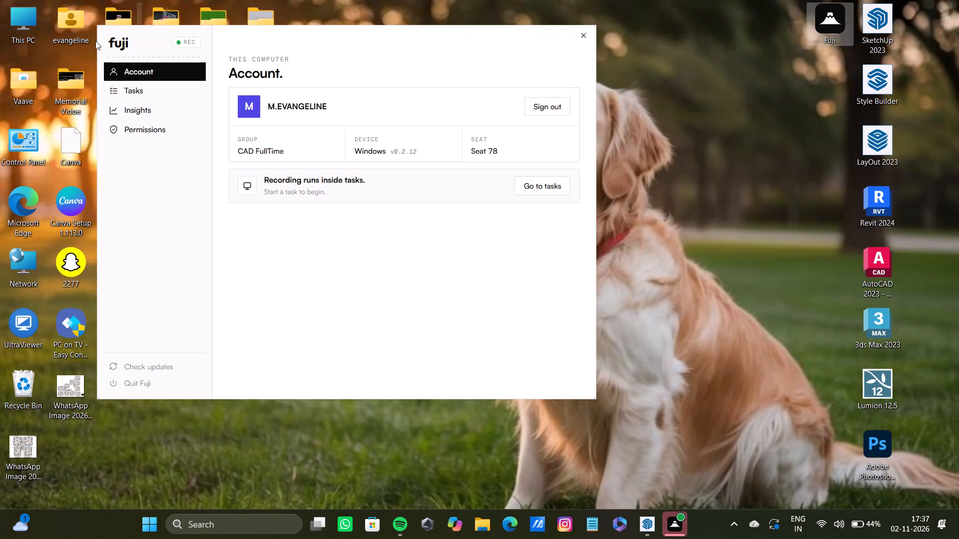
View the current recording task and its run details in the Fuji app.
left_click(132, 89)
left_click(328, 32)
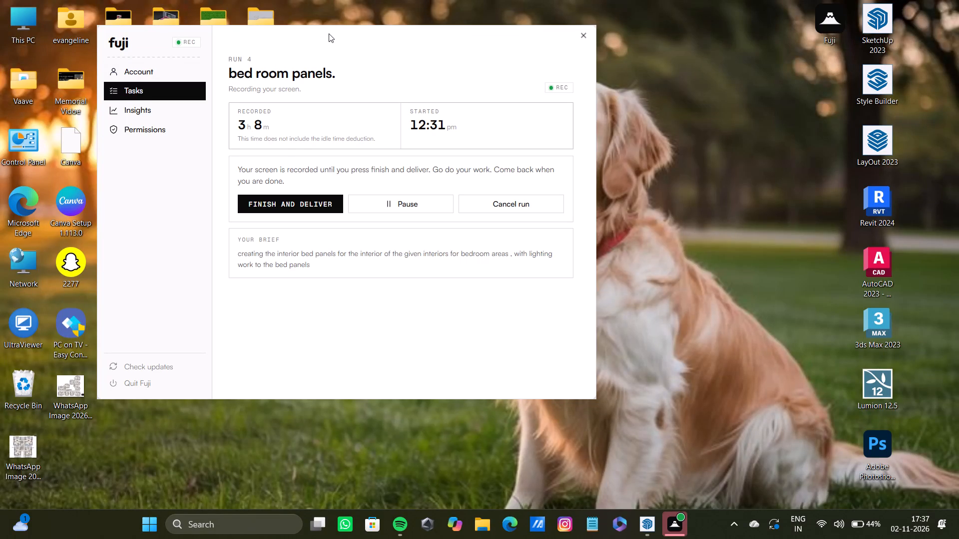
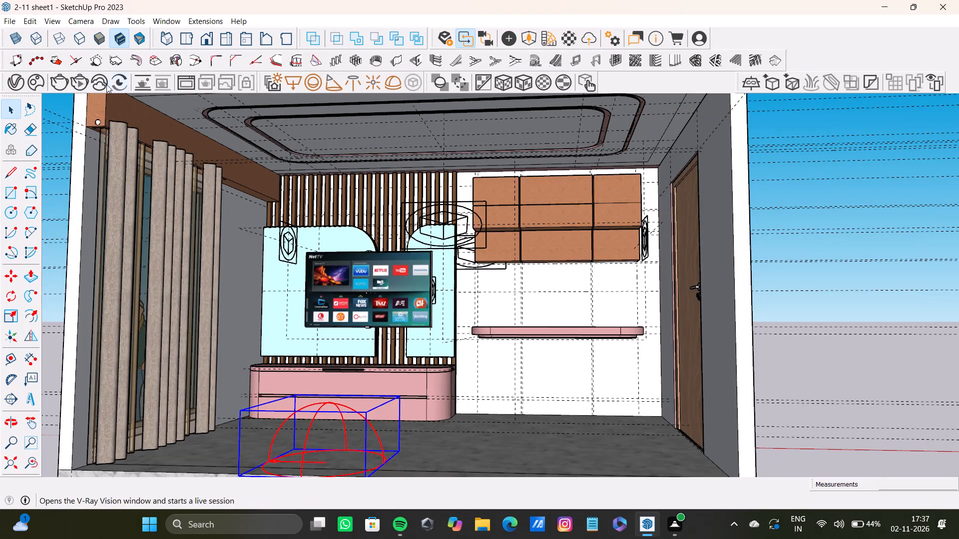
Start an interactive V-Ray render of the bedroom and frame the whole room in it.
left_click(76, 82)
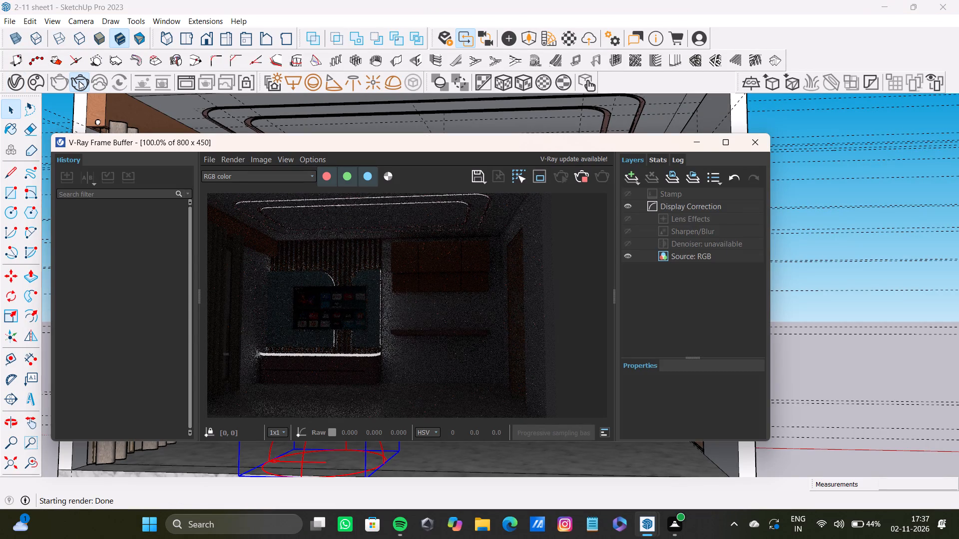
left_click_drag(393, 145, 430, 99)
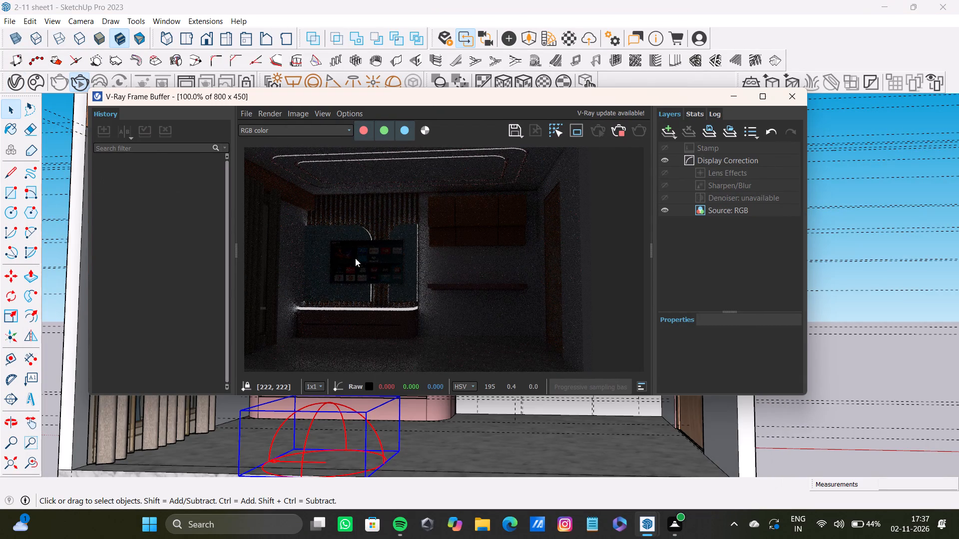
scroll(390, 273, "down", 2)
scroll(412, 273, "up", 1)
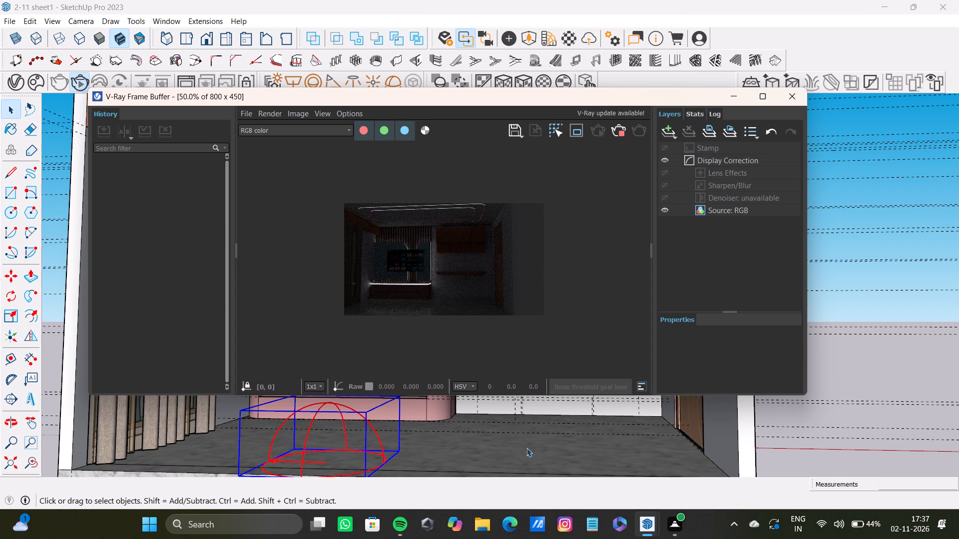
scroll(526, 444, "down", 3)
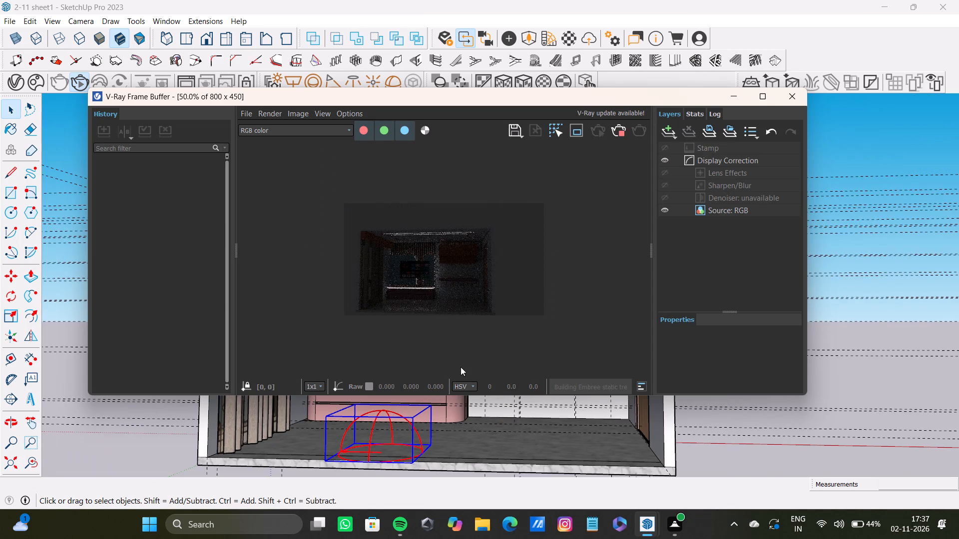
scroll(428, 267, "up", 1)
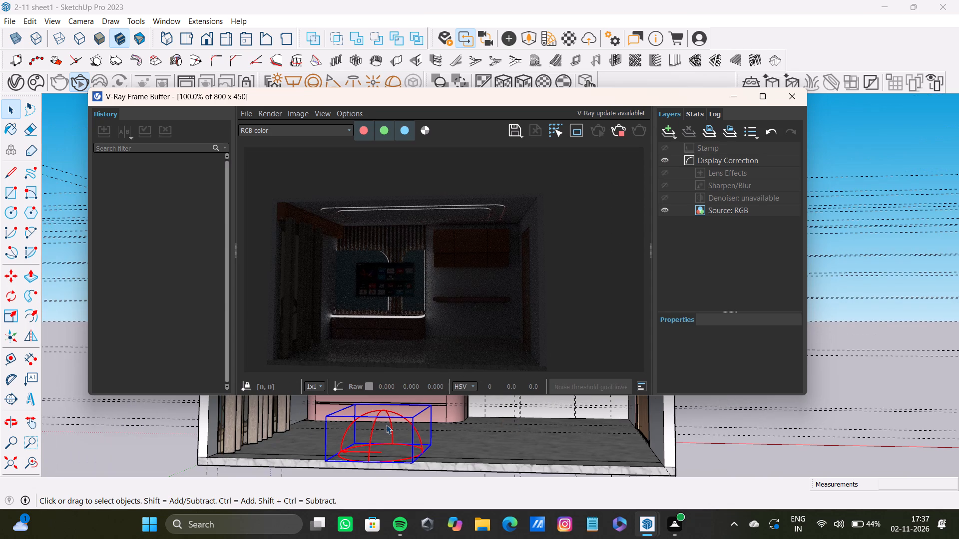
Set the Dome Light intensity to 4 in the V-Ray Asset Editor.
left_click(15, 87)
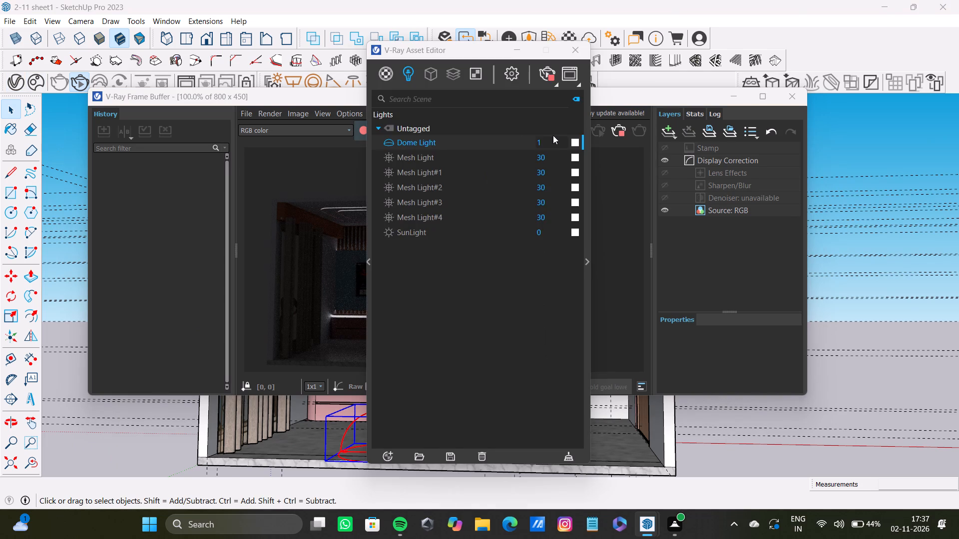
triple_click(551, 141)
left_click(548, 144)
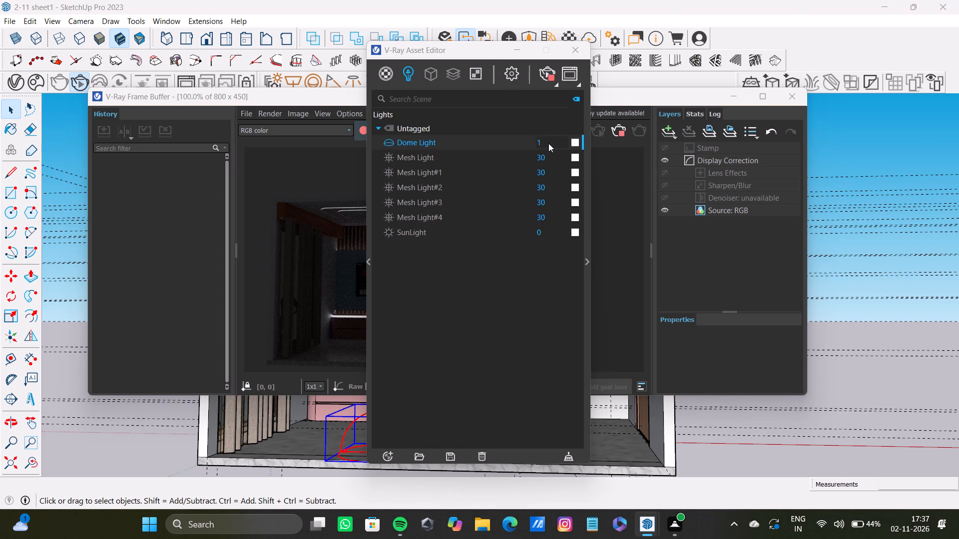
left_click(548, 141)
left_click_drag(543, 144, 499, 145)
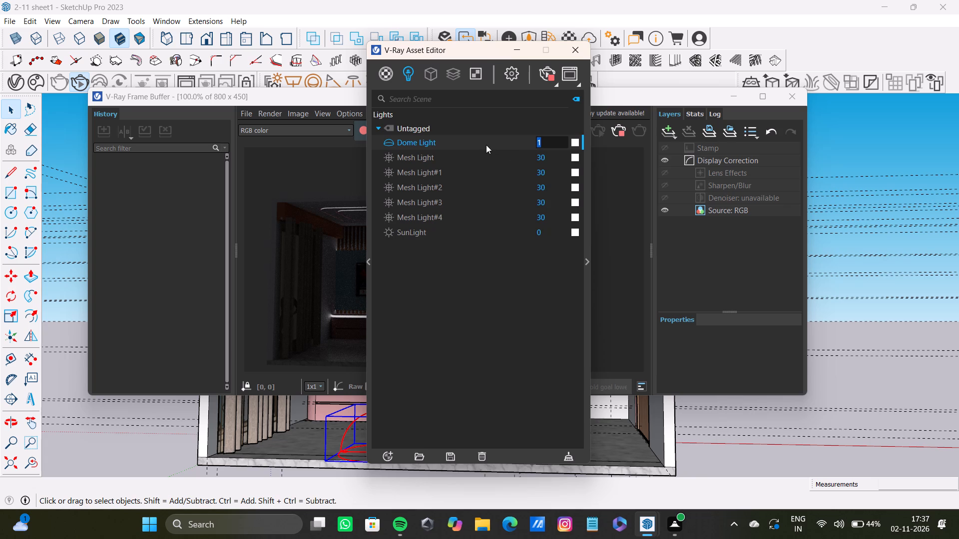
key("BackSpace")
key("4")
key("Return")
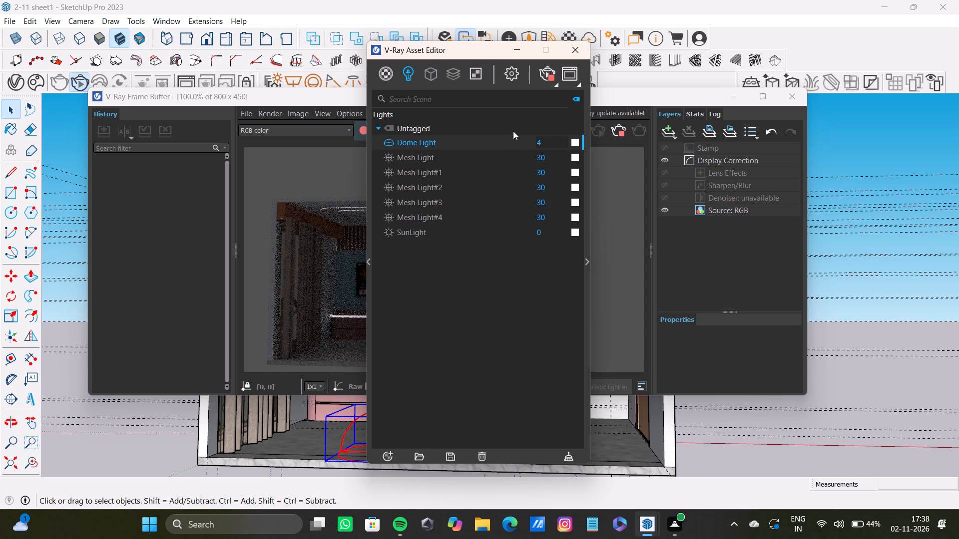
left_click(572, 53)
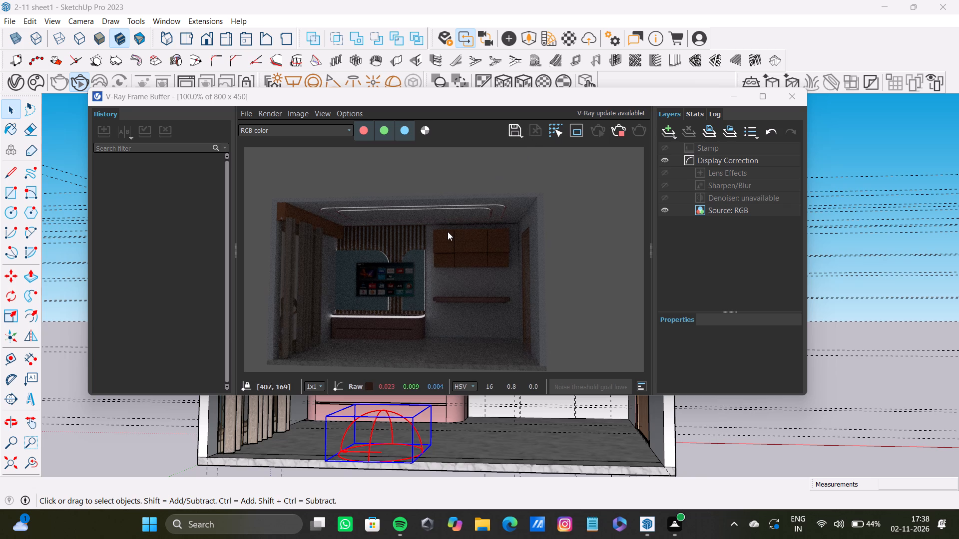
Examine the TV wall, cabinets and overall lighting up close in the interactive render.
scroll(447, 232, "up", 1)
middle_click_drag(447, 232, 481, 179)
scroll(475, 183, "down", 1)
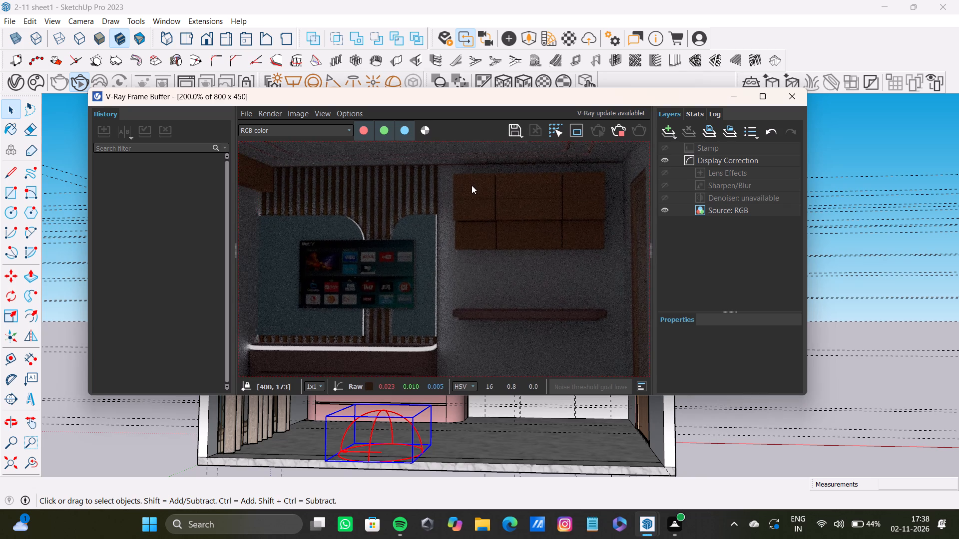
middle_click_drag(419, 259, 442, 239)
scroll(381, 287, "up", 1)
middle_click_drag(381, 287, 386, 269)
scroll(386, 269, "down", 1)
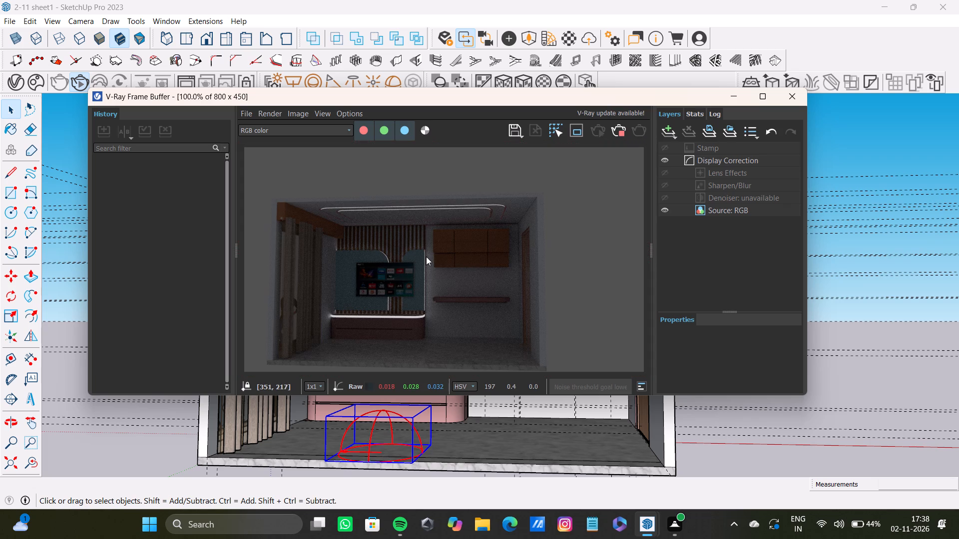
middle_click_drag(426, 257, 436, 229)
Save the rendered image as a PNG named 2-11 vray3 in the pdfs folder and close the frame buffer.
left_click(513, 134)
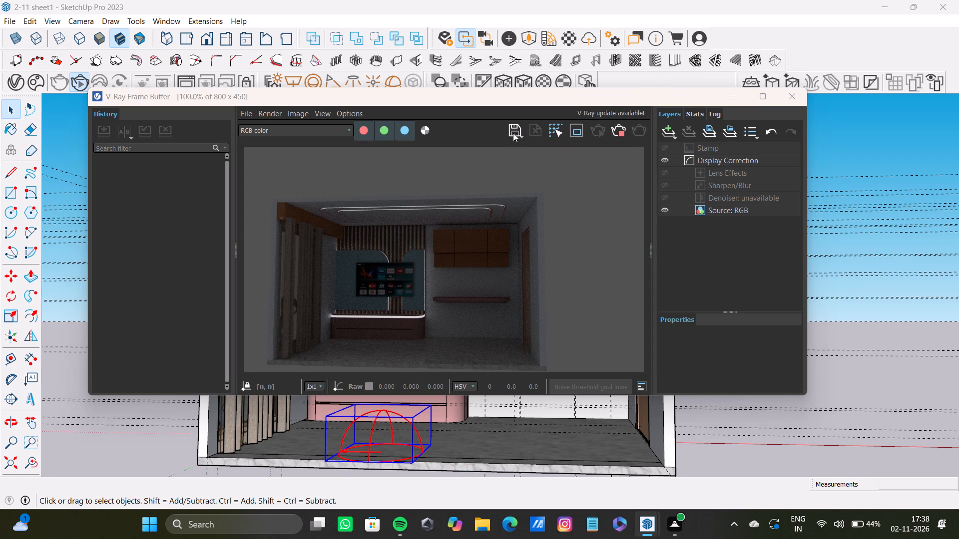
left_click(272, 260)
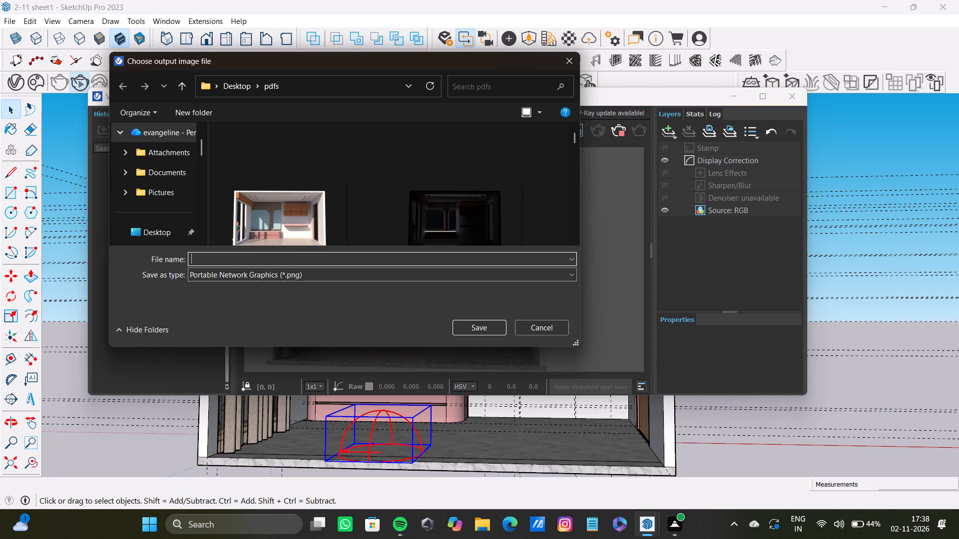
key("2")
type("-11 vray3")
key("Return")
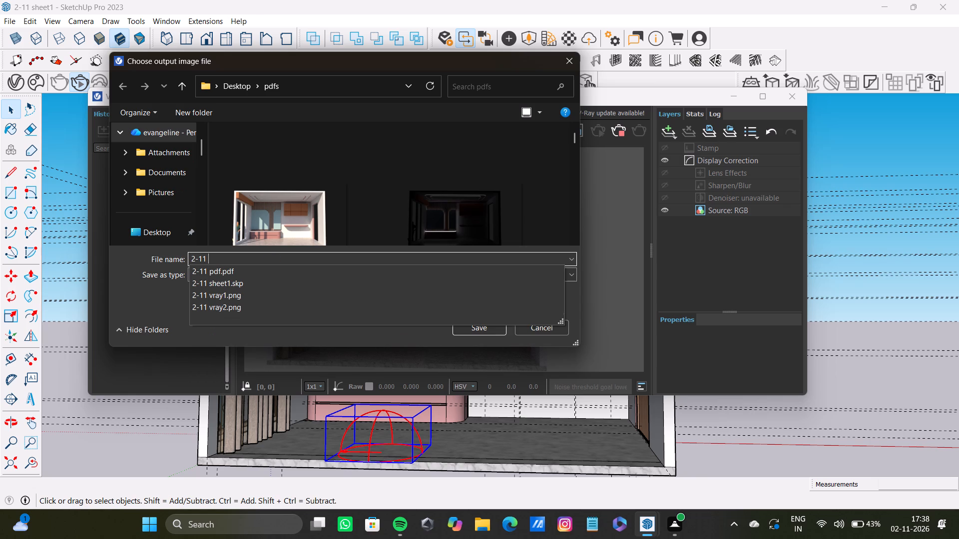
left_click(272, 260)
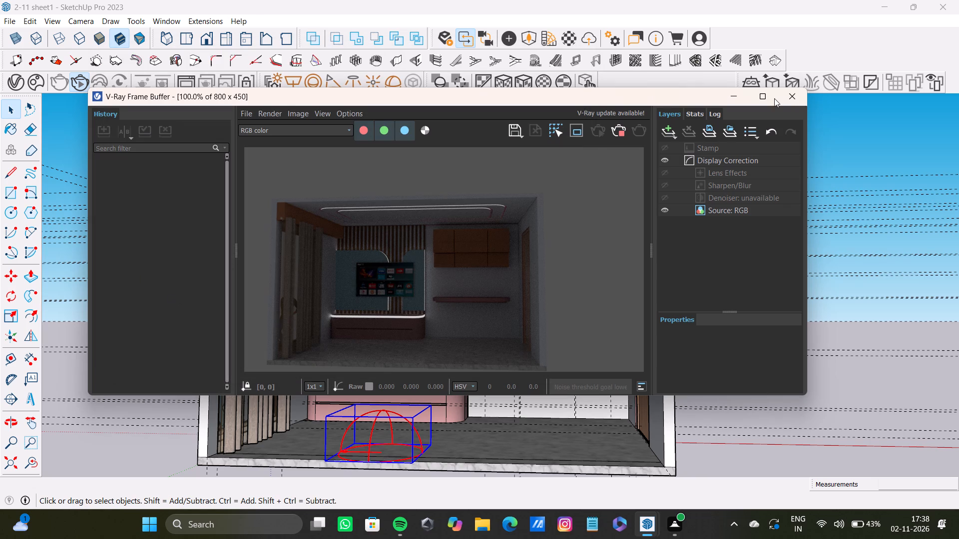
left_click(793, 99)
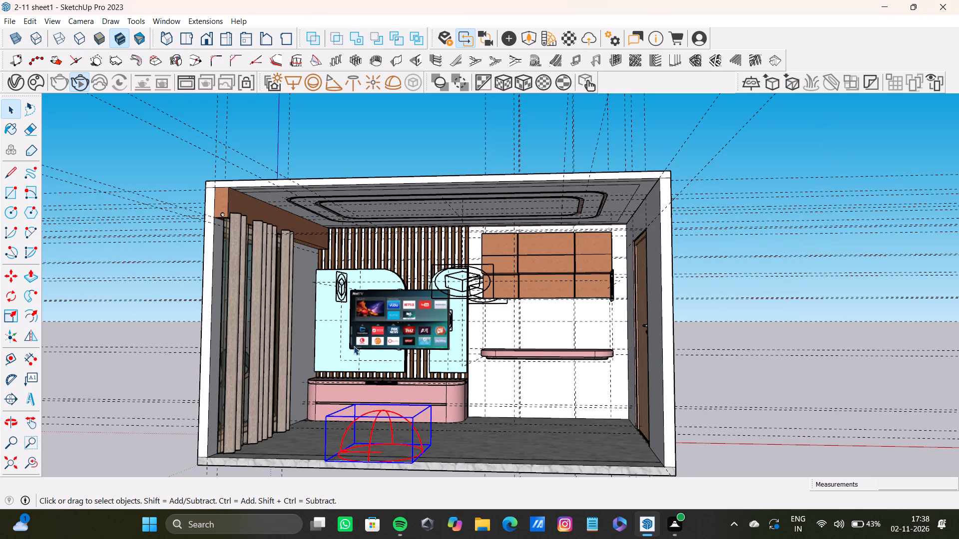
Open the SunLight intensity for editing in the V-Ray Asset Editor.
left_click(12, 82)
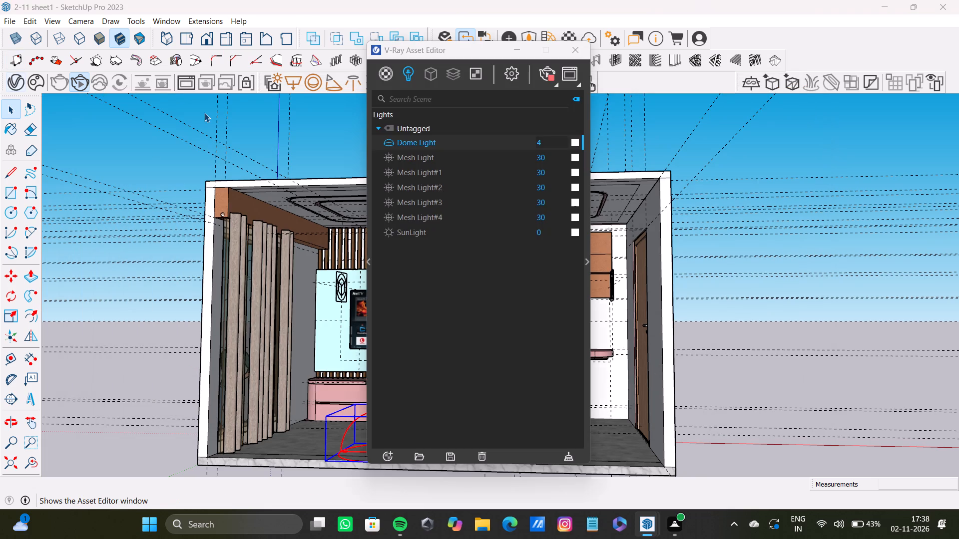
left_click(545, 231)
left_click(546, 231)
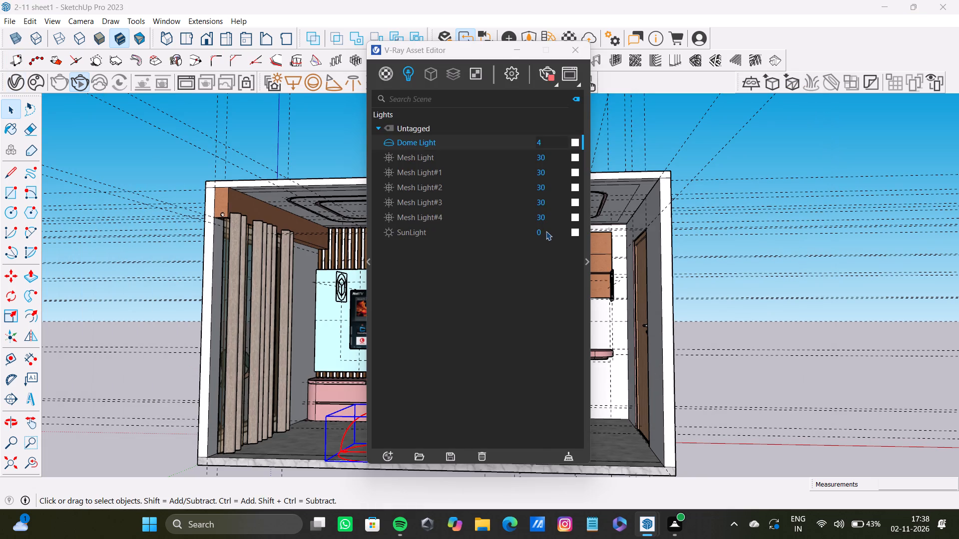
left_click(547, 234)
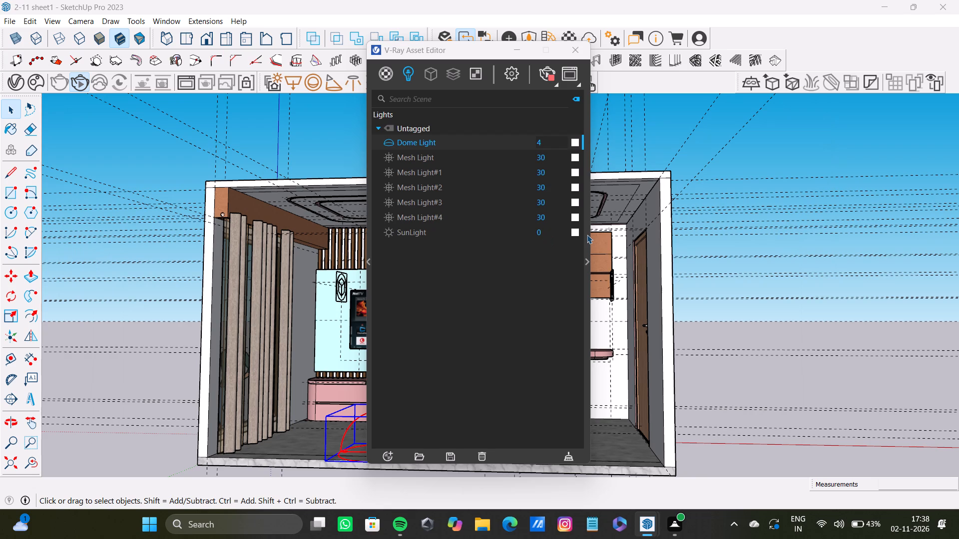
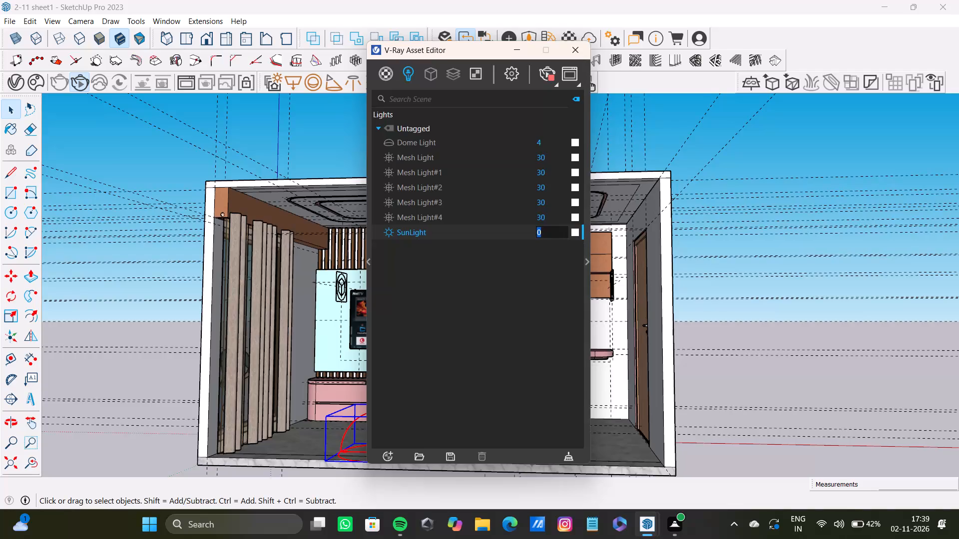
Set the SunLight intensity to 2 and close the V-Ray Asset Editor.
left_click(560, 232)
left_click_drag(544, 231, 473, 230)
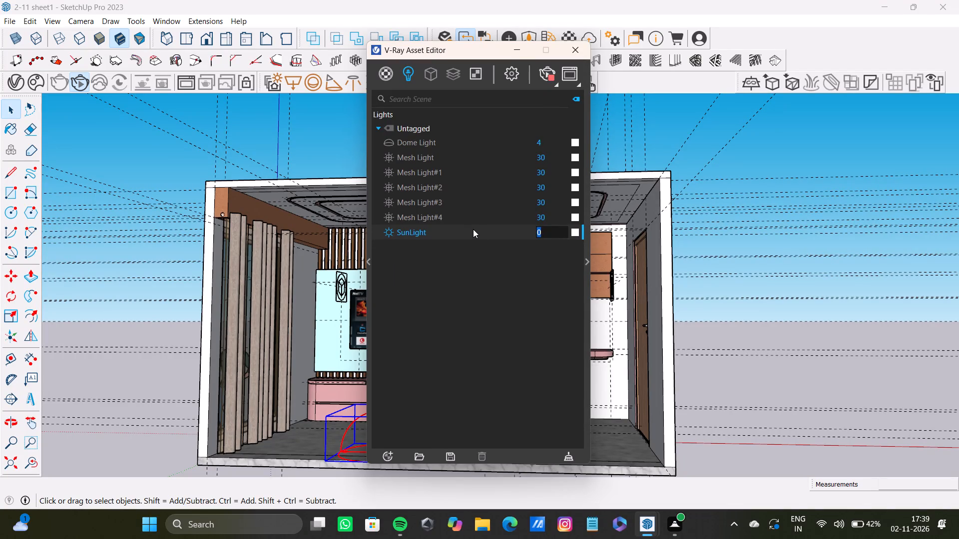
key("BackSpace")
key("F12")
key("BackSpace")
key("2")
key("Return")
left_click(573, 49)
Restart the interactive render of the bedroom.
left_click(78, 84)
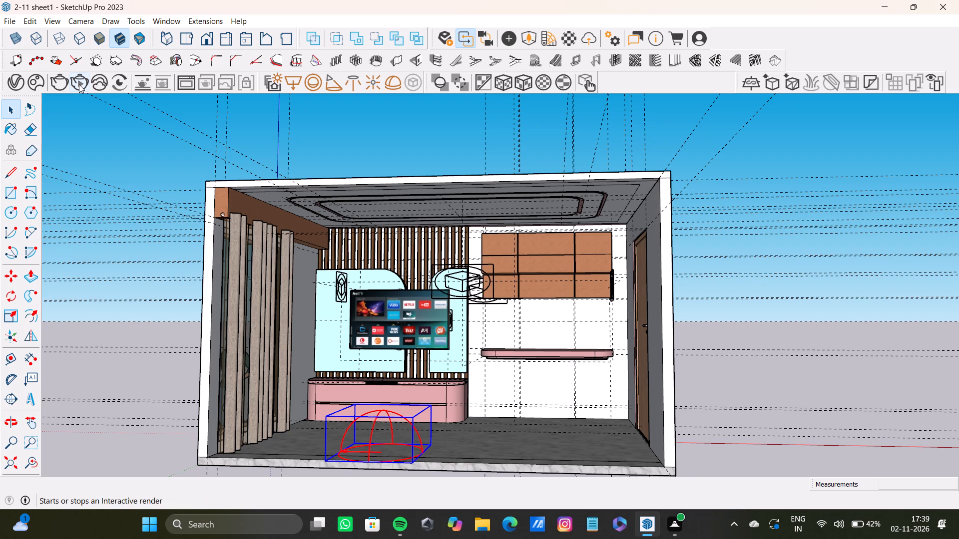
left_click(79, 84)
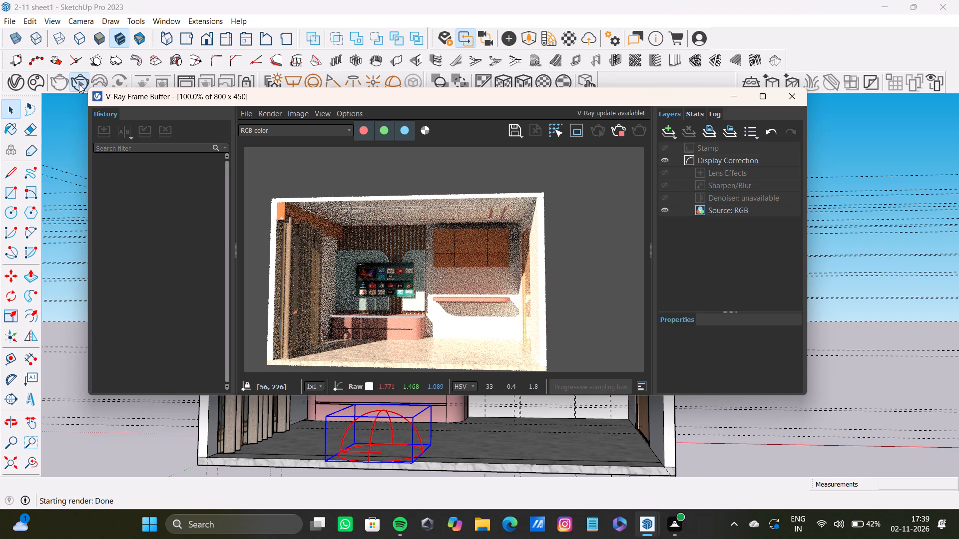
Set the SunLight intensity to 1 and close the V-Ray Asset Editor.
left_click(16, 82)
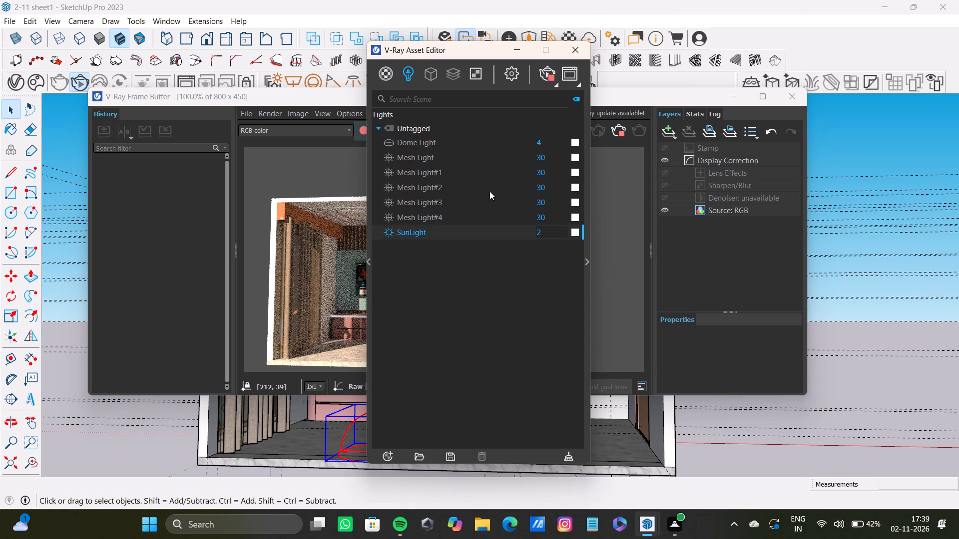
left_click_drag(552, 232, 511, 232)
key("BackSpace")
key("1")
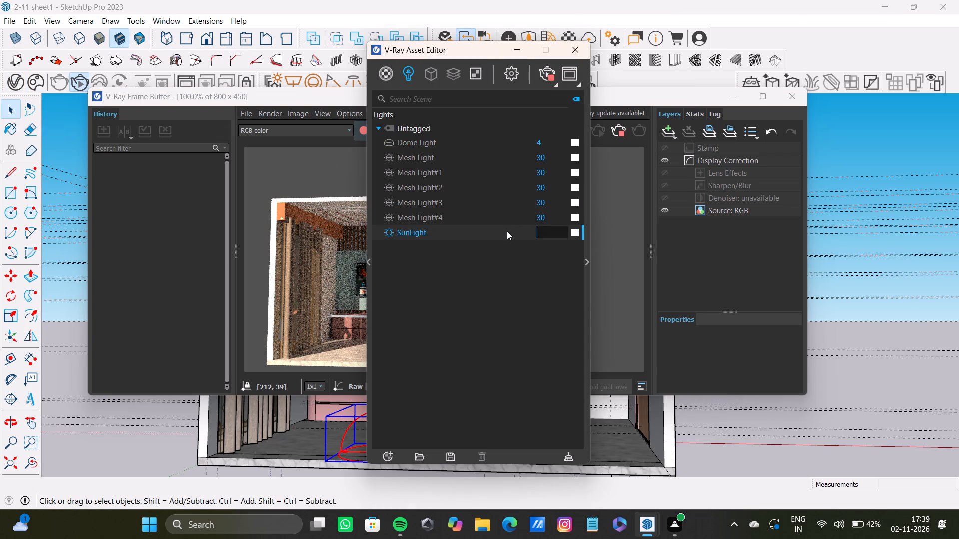
key("Return")
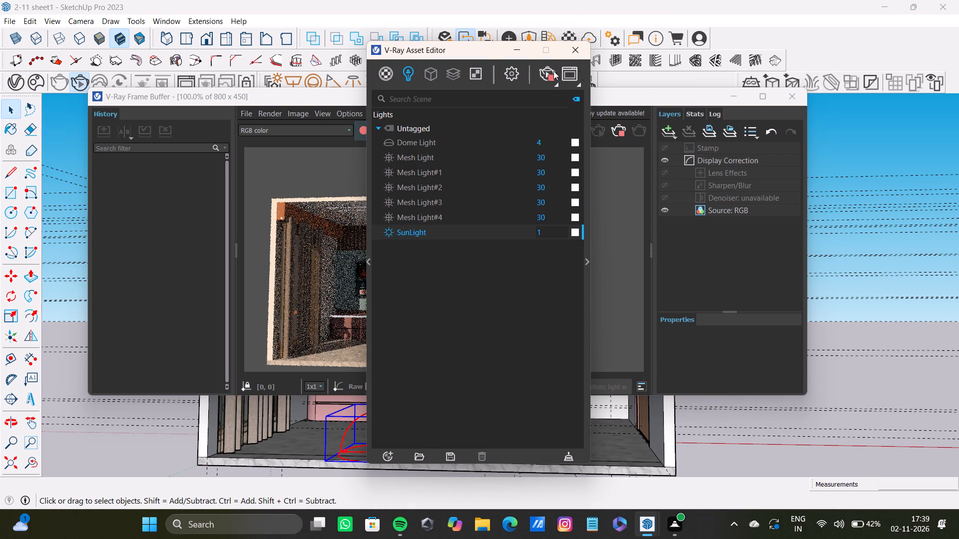
left_click(566, 50)
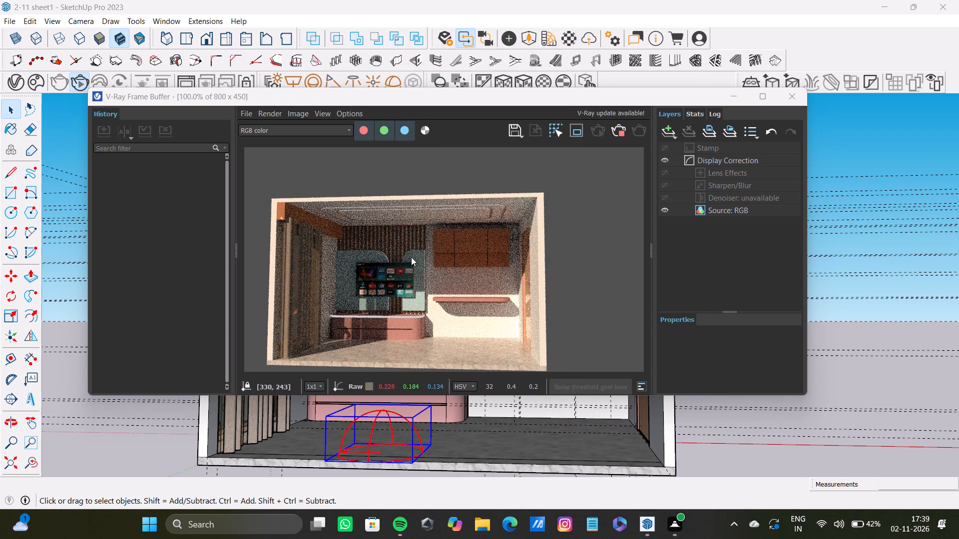
Reframe the bedroom model as a straighter front view of the whole room for the interactive render.
middle_click_drag(406, 249, 419, 222)
scroll(399, 253, "up", 1)
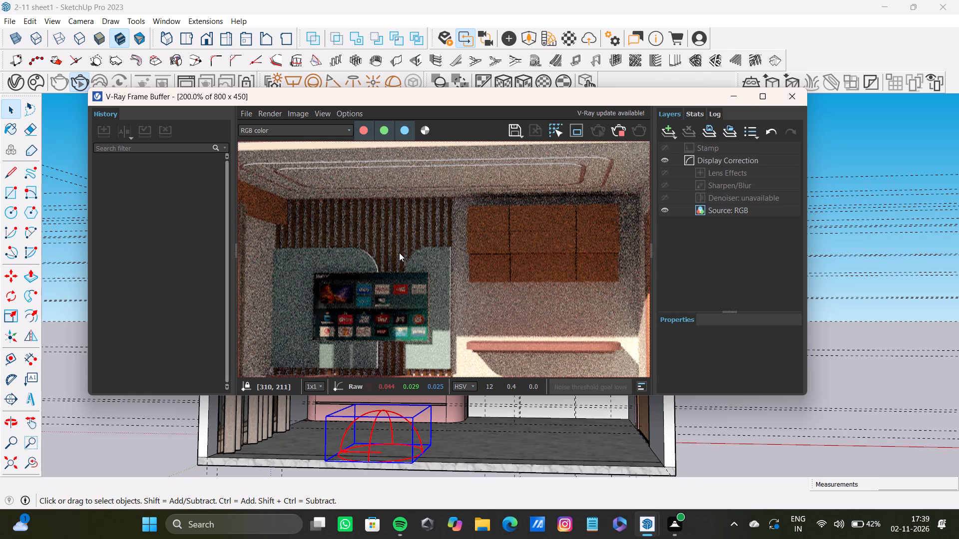
scroll(399, 253, "down", 1)
middle_click_drag(399, 253, 403, 248, "shift")
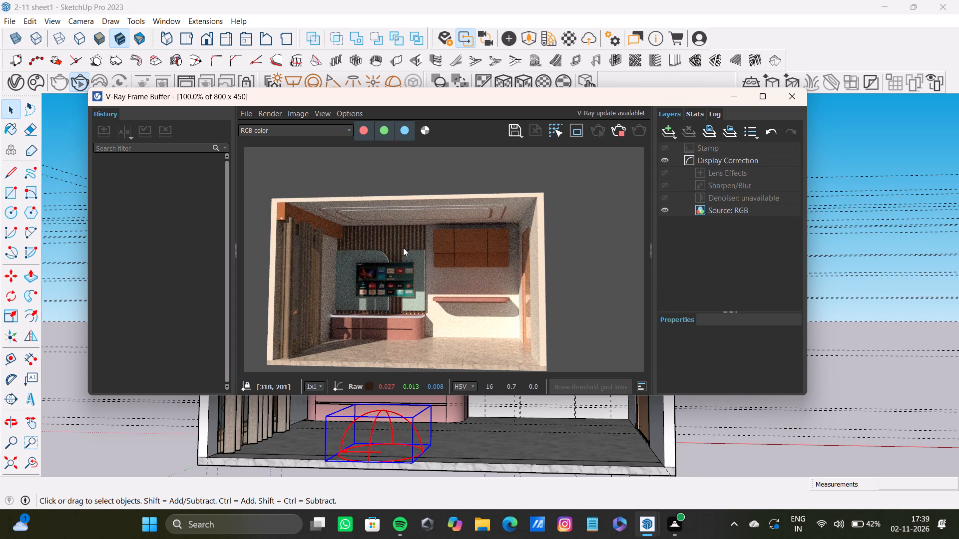
middle_click_drag(403, 248, 406, 248, "shift")
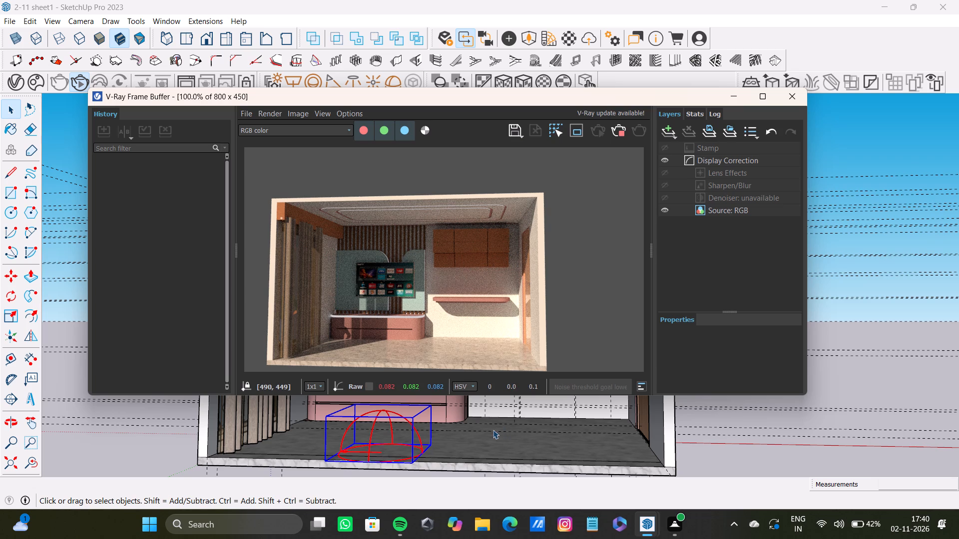
scroll(492, 429, "up", 1)
middle_click_drag(435, 274, 436, 271)
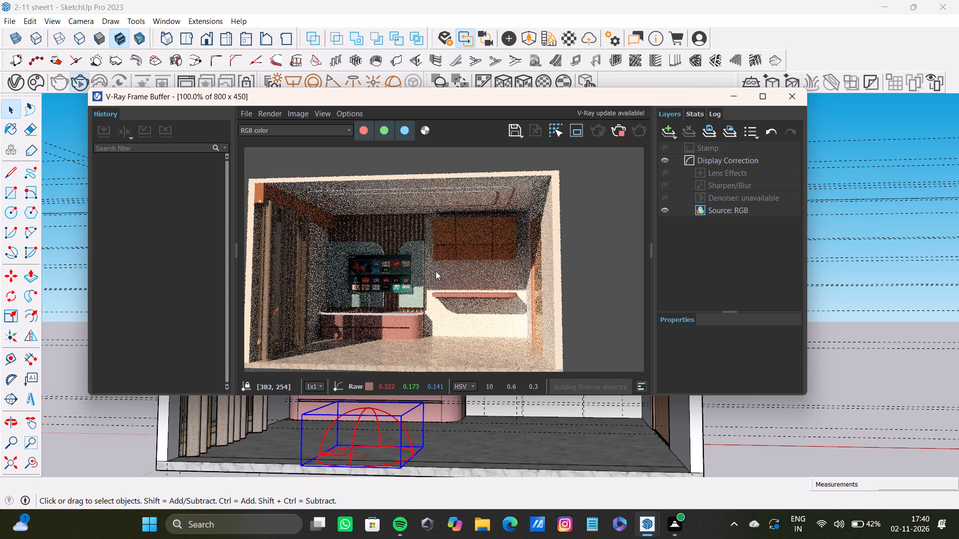
middle_click_drag(436, 271, 474, 231)
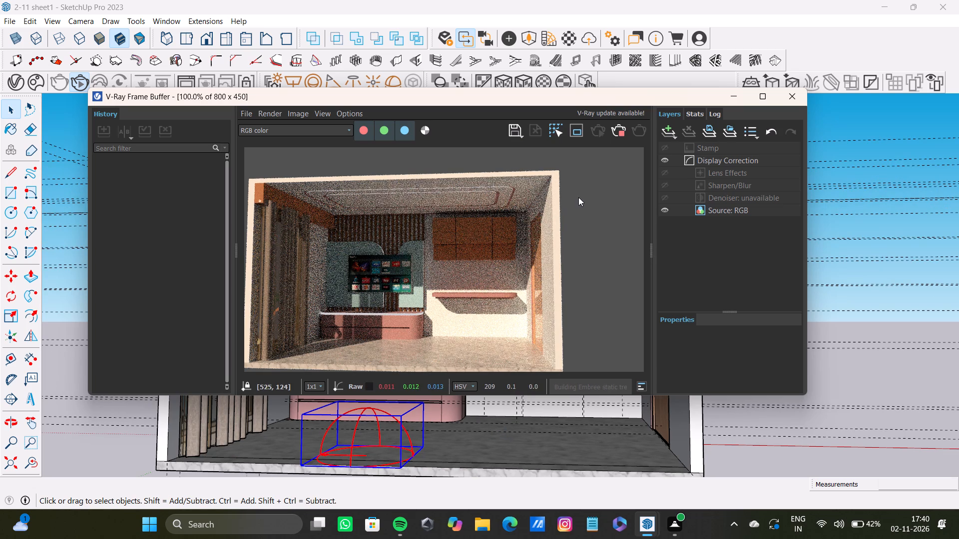
scroll(474, 436, "down", 2)
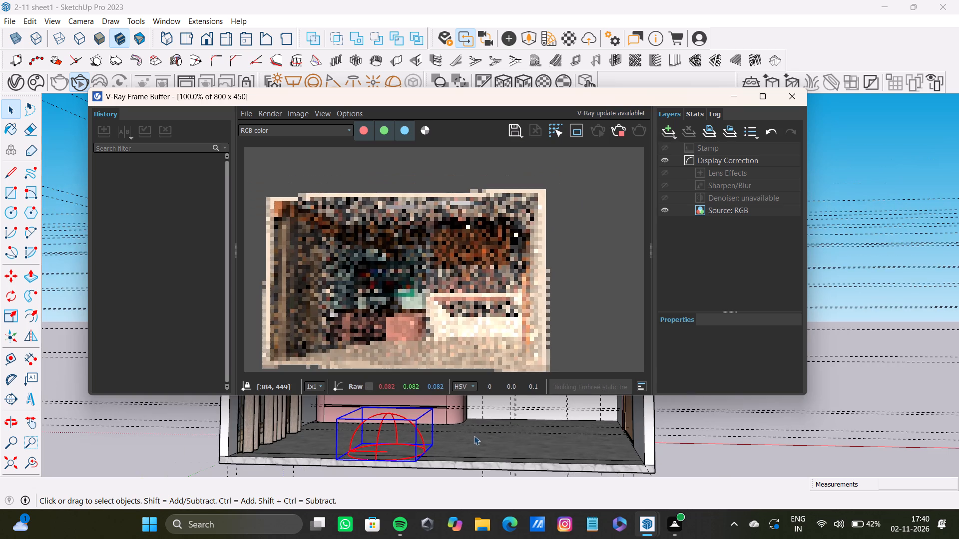
middle_click_drag(474, 436, 507, 394)
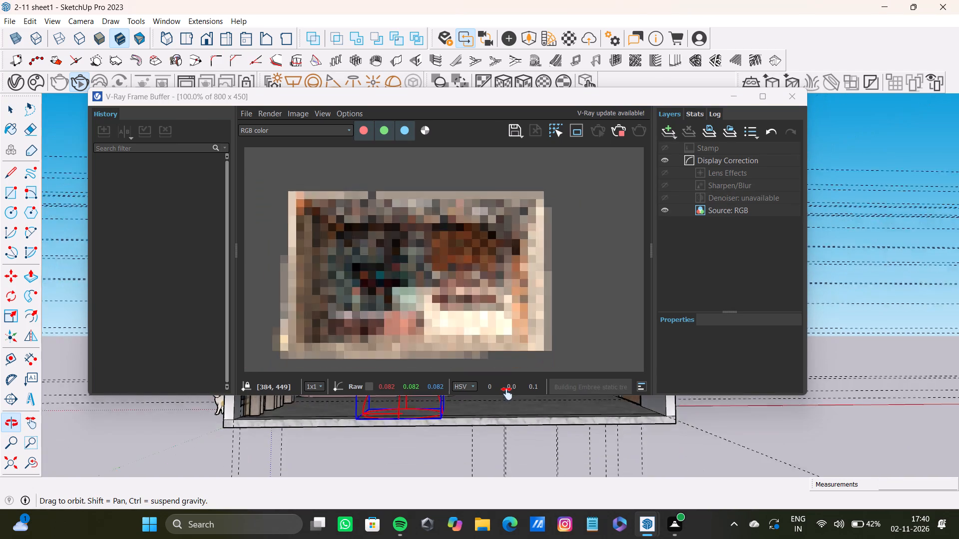
middle_click_drag(507, 394, 496, 388)
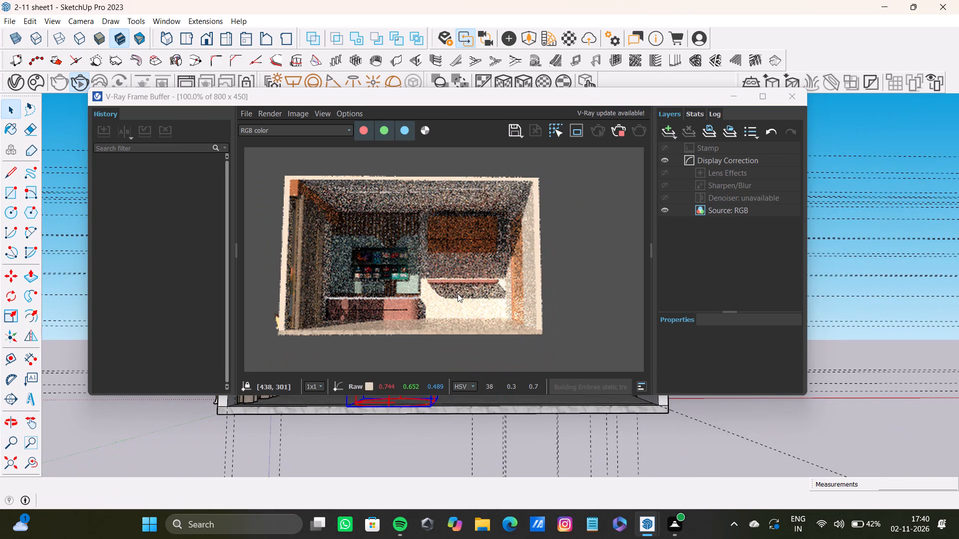
Examine the TV wall, wall cabinets, shelf shadow and overall sunlight up close in the interactive render.
scroll(449, 289, "up", 1)
scroll(449, 289, "down", 1)
middle_click_drag(449, 289, 468, 291, "shift")
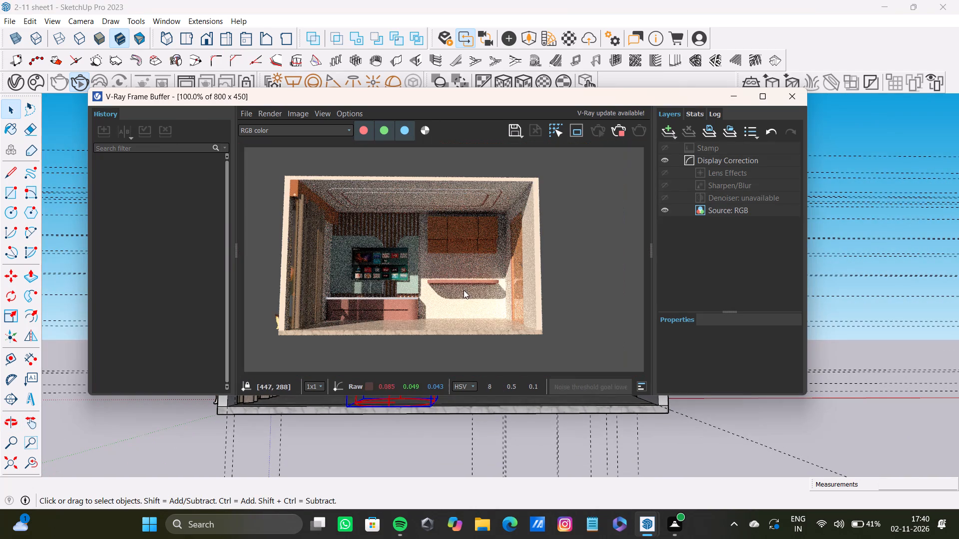
scroll(460, 288, "up", 1)
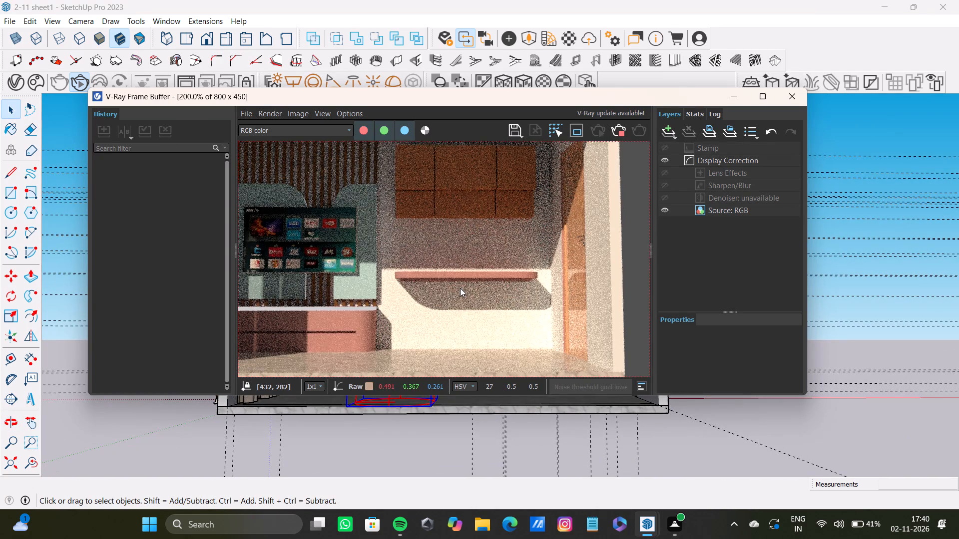
scroll(459, 287, "down", 1)
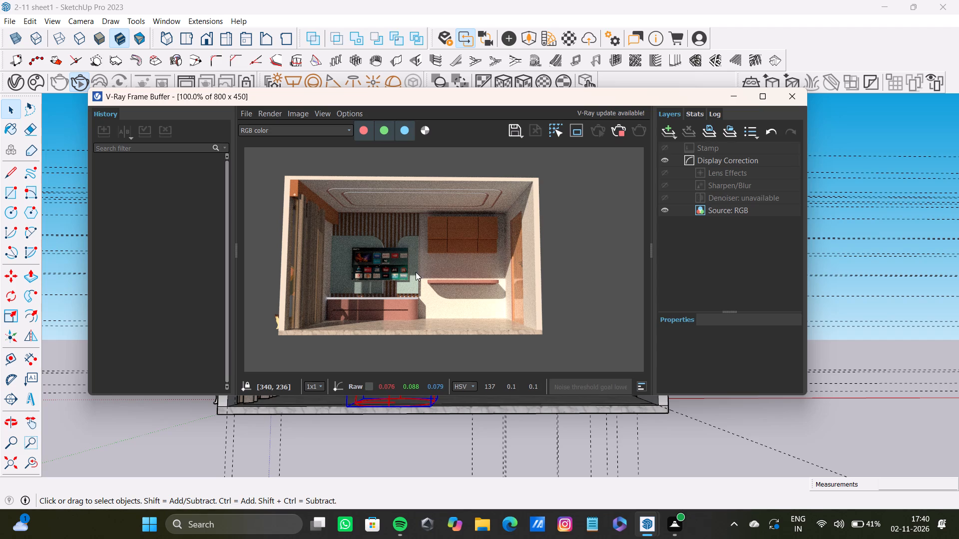
scroll(416, 277, "up", 1)
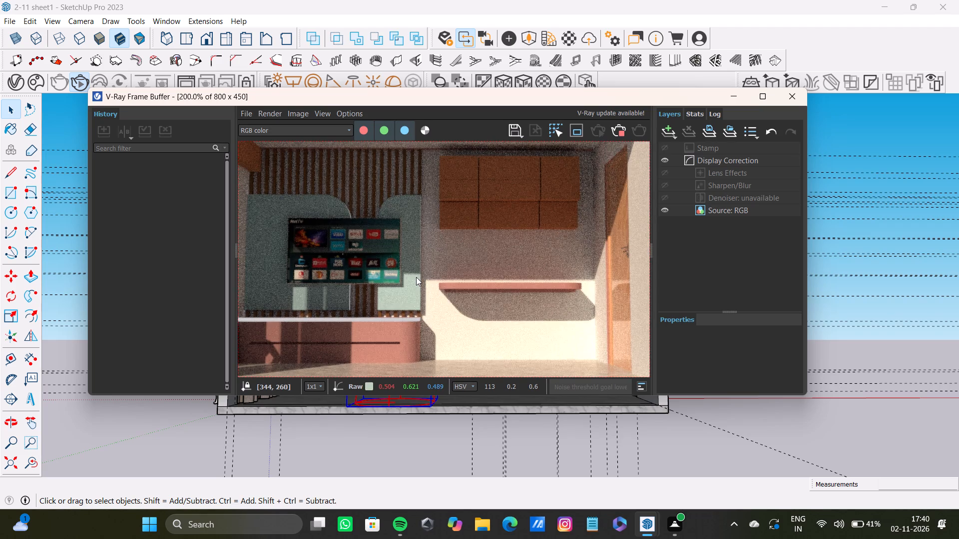
scroll(416, 277, "up", 1)
scroll(416, 277, "down", 3)
scroll(384, 275, "up", 3)
scroll(384, 275, "down", 4)
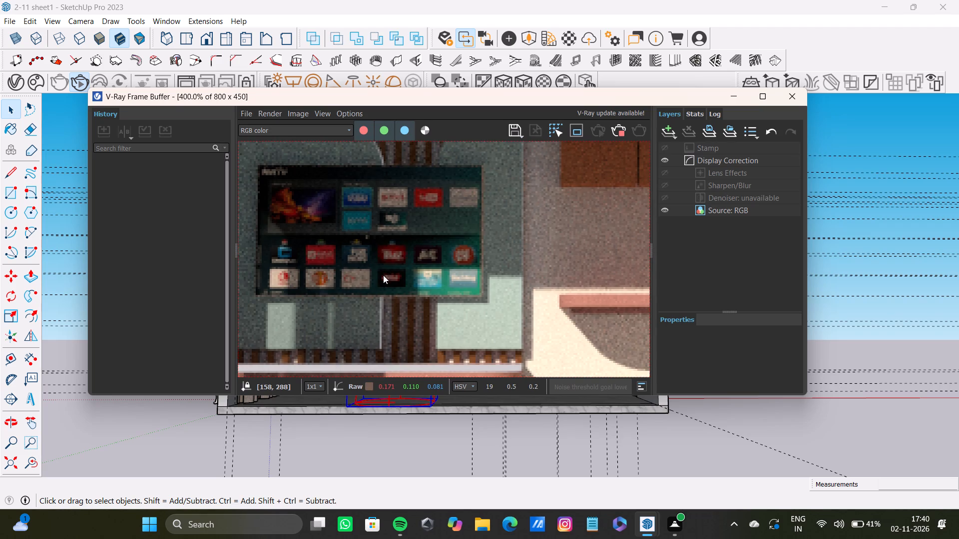
scroll(373, 272, "up", 3)
scroll(405, 259, "down", 1)
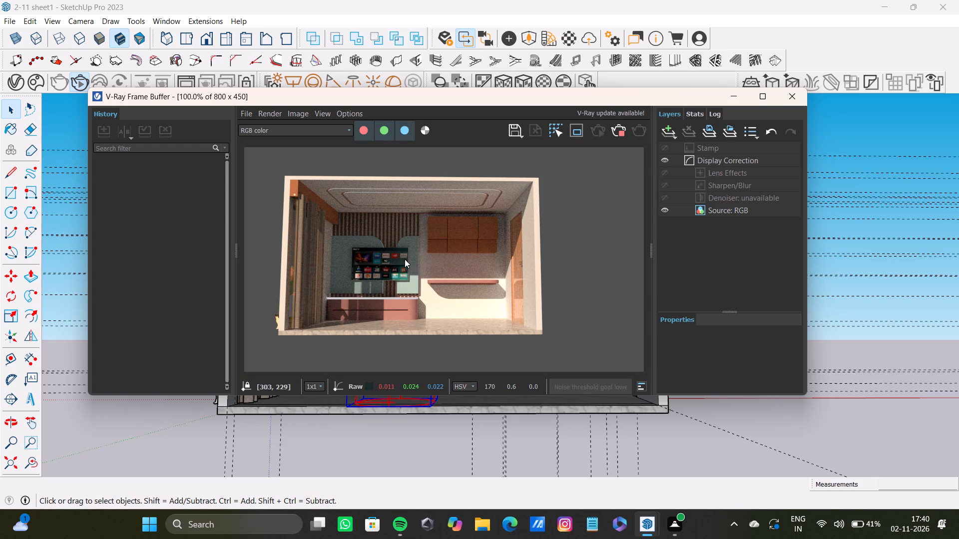
middle_click_drag(420, 268, 408, 263)
middle_click_drag(408, 263, 491, 218)
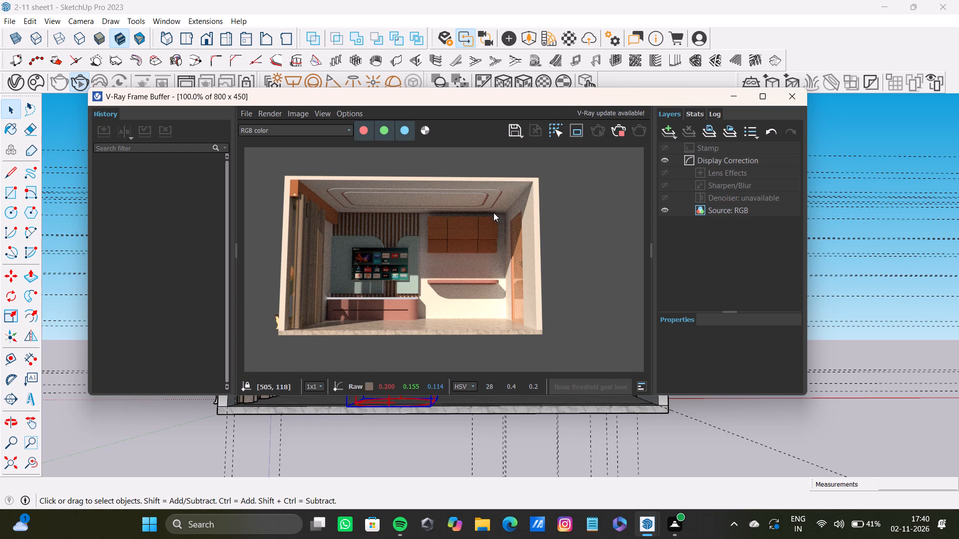
Save the rendered image as a PNG named 2-11 vray4 in the pdfs folder.
left_click(515, 132)
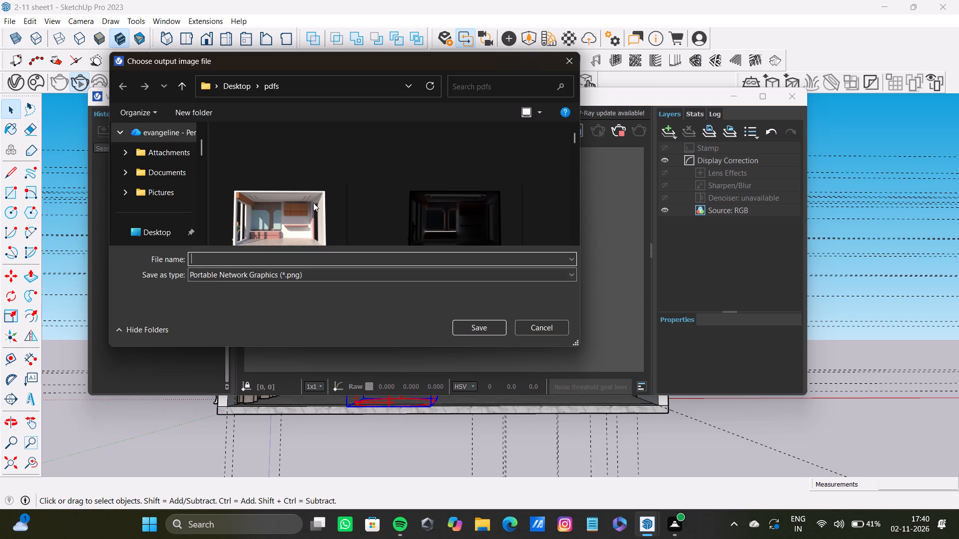
left_click(233, 259)
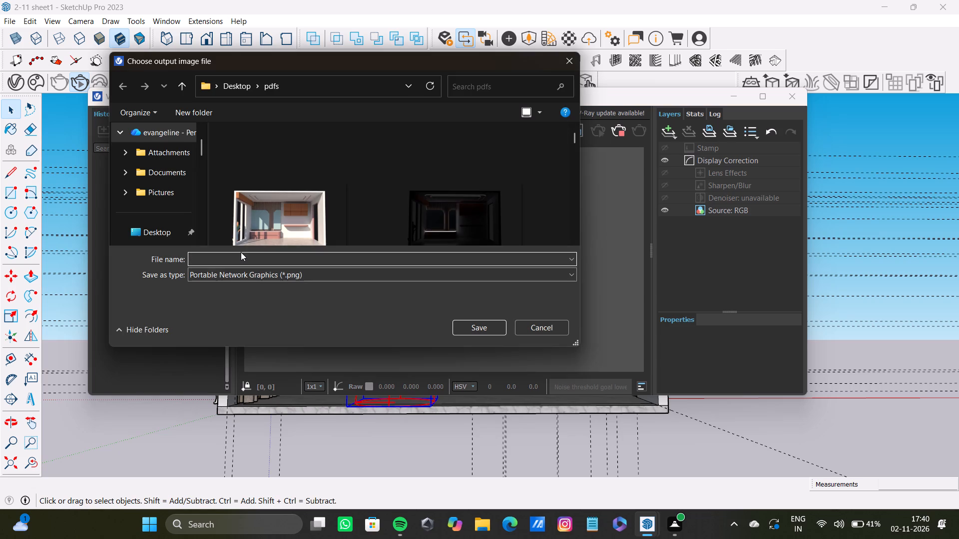
left_click(245, 260)
type("2-11")
key("space")
type("vray")
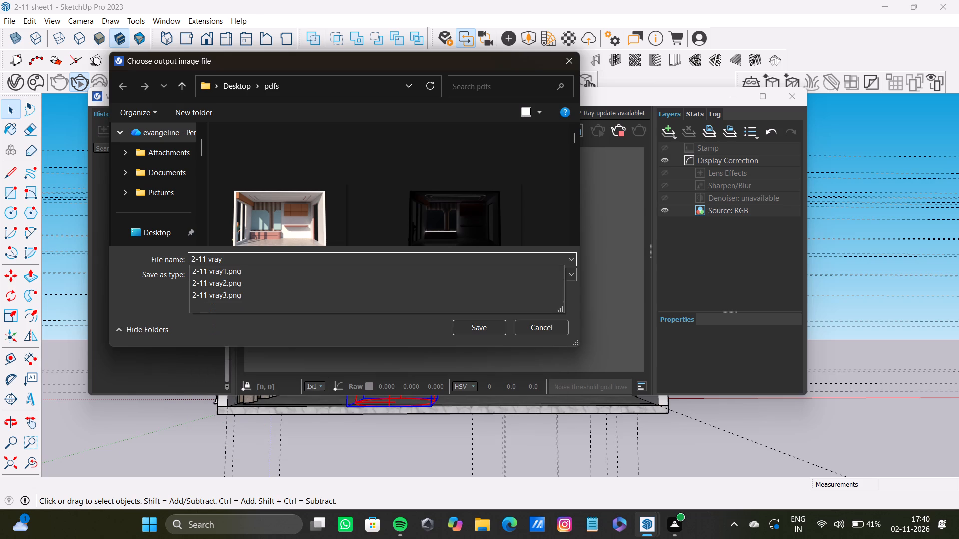
key("4")
key("Return")
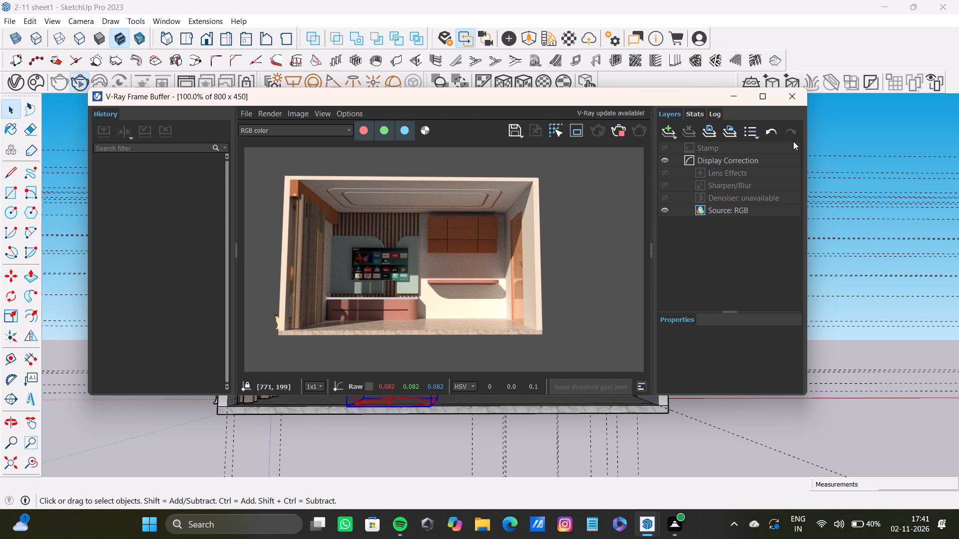
Move the V-Ray Frame Buffer aside to uncover the bedroom model.
left_click_drag(665, 97, 677, 338)
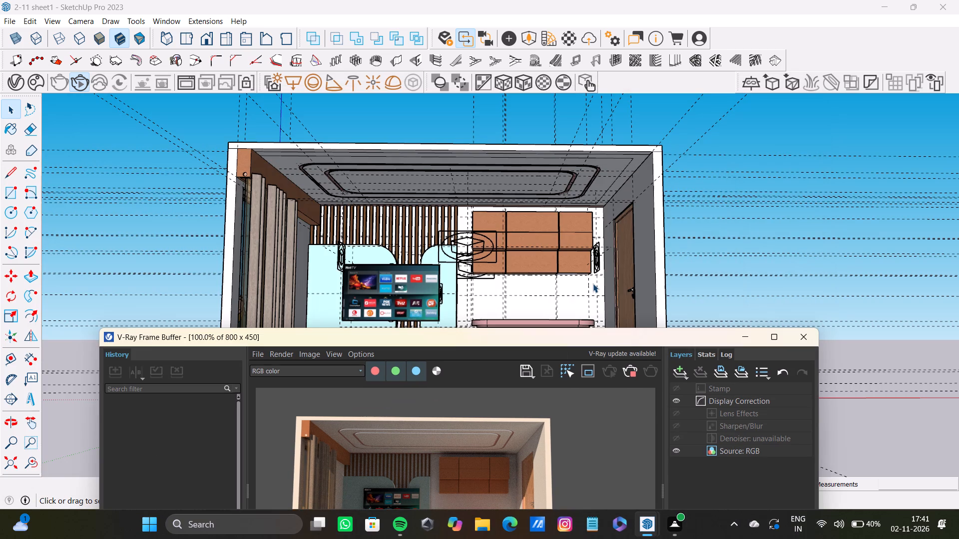